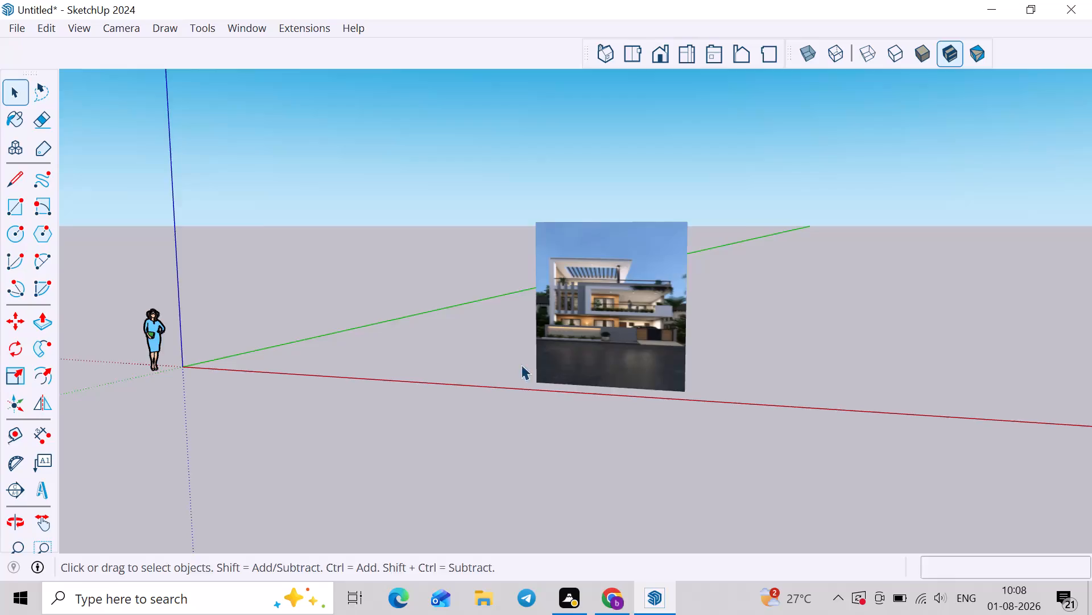
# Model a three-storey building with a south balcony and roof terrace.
# Draw a 50' by 40' rectangle on the ground beside the origin, along the red axis.
pyautogui.moveTo(564, 361); pyautogui.dragTo(591, 358, button='middle')
pyautogui.keyDown('shift'); pyautogui.moveTo(601, 403); pyautogui.dragTo(622, 433, button='middle'); pyautogui.keyUp('shift')
pyautogui.moveTo(538, 423); pyautogui.dragTo(576, 444, button='middle')
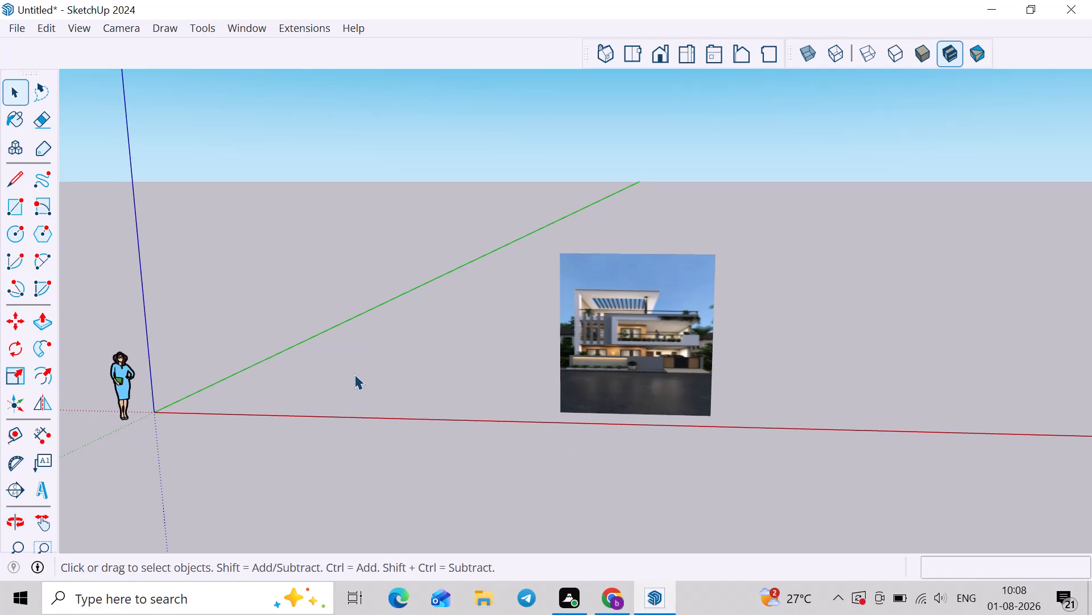
pyautogui.press('r')
pyautogui.scroll(3, 261, 352)
pyautogui.moveTo(186, 415); pyautogui.dragTo(191, 415)
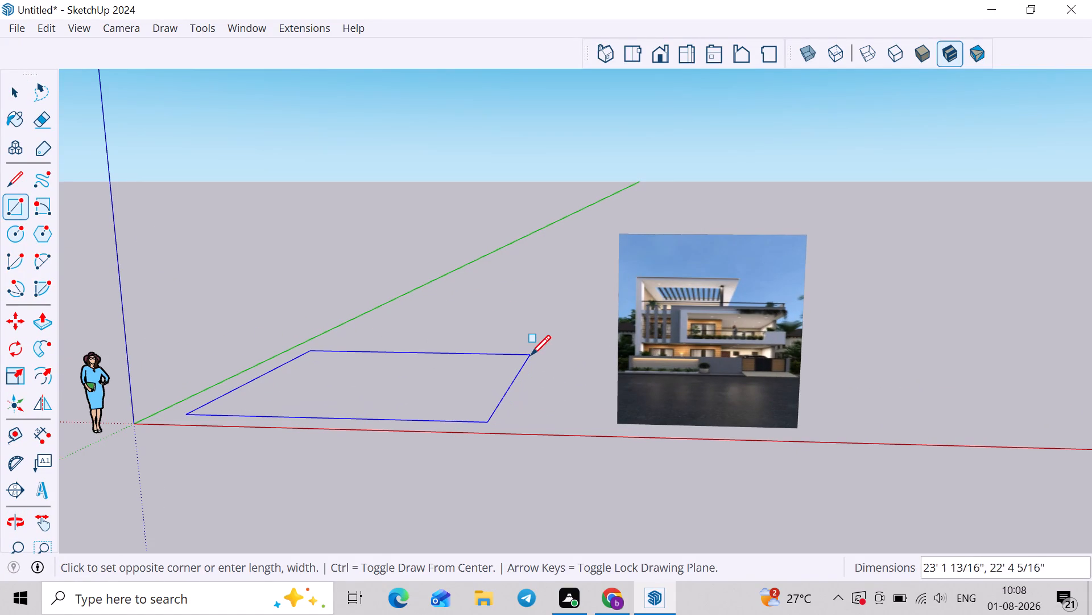
pyautogui.write("50',")
pyautogui.write("40'")
pyautogui.press('Return')
pyautogui.scroll(-6, 549, 362)
pyautogui.press('space')
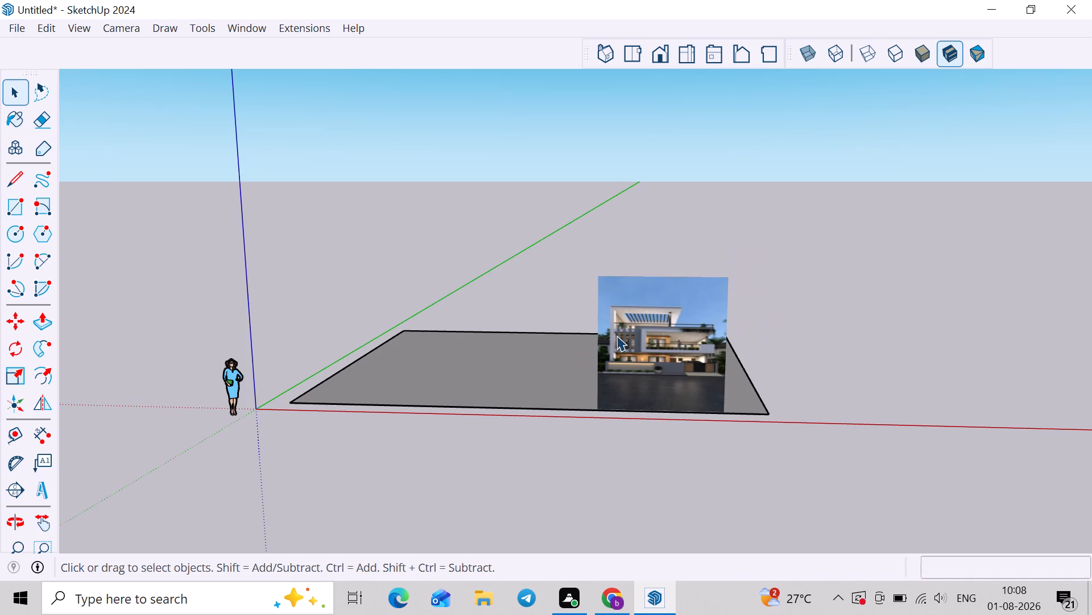
# Move the reference house image about 22' 10 1/2" along the red axis, clear of the rectangle.
pyautogui.click(630, 349)
pyautogui.press('m')
pyautogui.click(634, 374)
pyautogui.click(864, 381)
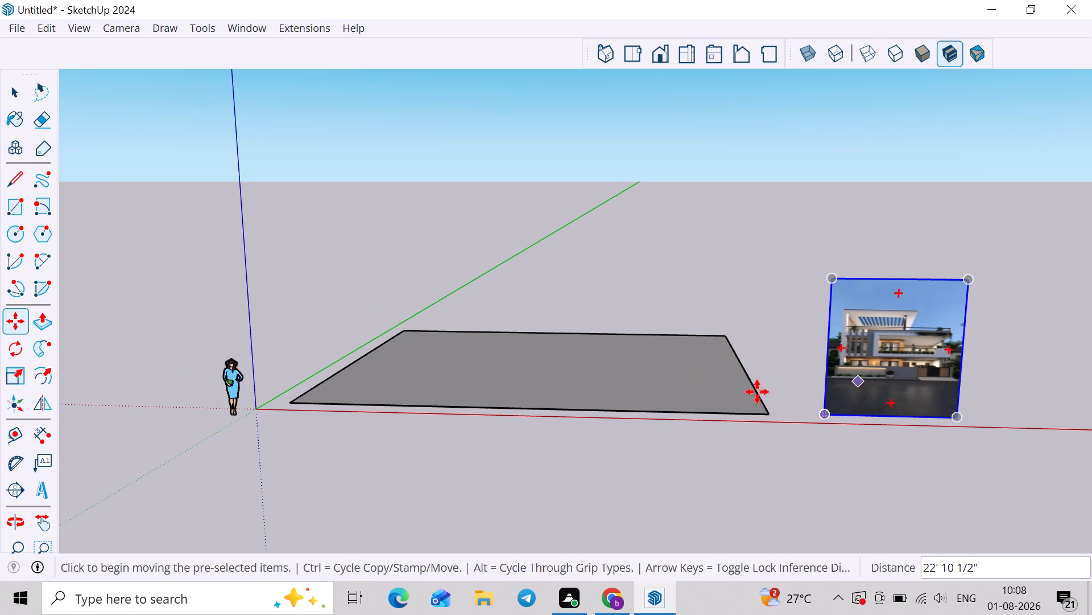
pyautogui.scroll(1, 628, 380)
pyautogui.press('space')
# Offset the rectangle's outline 9" inward to form the outer wall strip.
pyautogui.moveTo(625, 398); pyautogui.dragTo(609, 495, button='middle')
pyautogui.scroll(-5, 627, 429)
pyautogui.scroll(1, 660, 406)
pyautogui.moveTo(654, 416); pyautogui.dragTo(618, 449, button='middle')
pyautogui.press('space')
pyautogui.scroll(1, 576, 410)
pyautogui.click(564, 395)
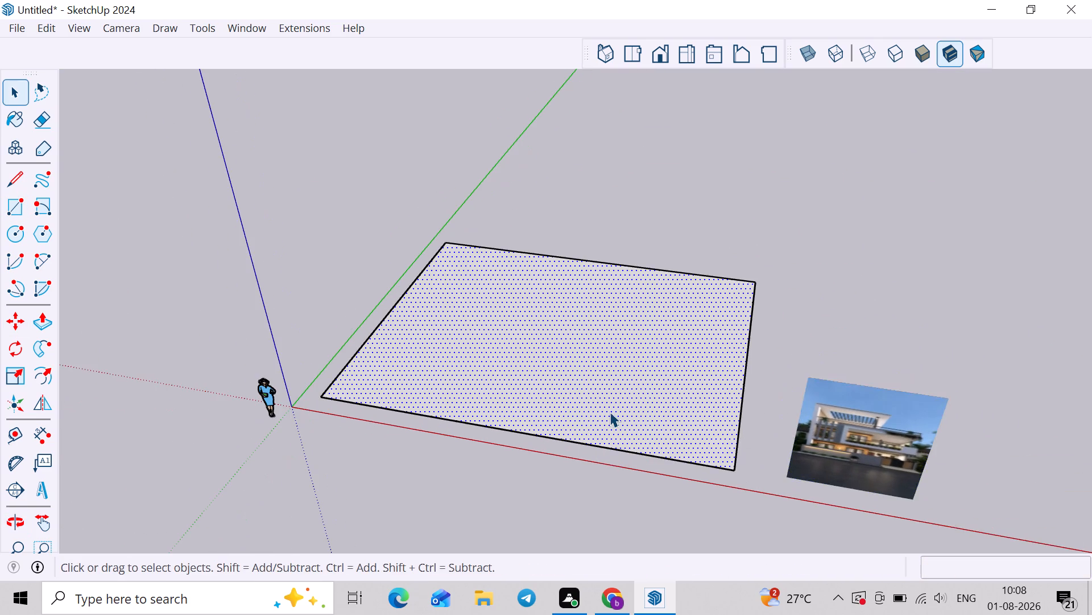
pyautogui.moveTo(633, 400); pyautogui.dragTo(723, 282, button='middle')
pyautogui.scroll(9, 784, 336)
pyautogui.keyDown('shift'); pyautogui.moveTo(876, 371); pyautogui.dragTo(663, 346, button='middle'); pyautogui.keyUp('shift')
pyautogui.scroll(4, 822, 411)
pyautogui.scroll(-5, 822, 411)
pyautogui.scroll(1, 788, 414)
pyautogui.scroll(-5, 721, 414)
pyautogui.moveTo(657, 363); pyautogui.dragTo(709, 459, button='middle')
pyautogui.moveTo(596, 467); pyautogui.dragTo(442, 483, button='middle')
pyautogui.keyDown('shift'); pyautogui.moveTo(507, 446); pyautogui.dragTo(624, 443, button='middle'); pyautogui.keyUp('shift')
pyautogui.click(472, 403)
pyautogui.moveTo(527, 412); pyautogui.dragTo(553, 416, button='middle')
pyautogui.press('f')
pyautogui.click(536, 214)
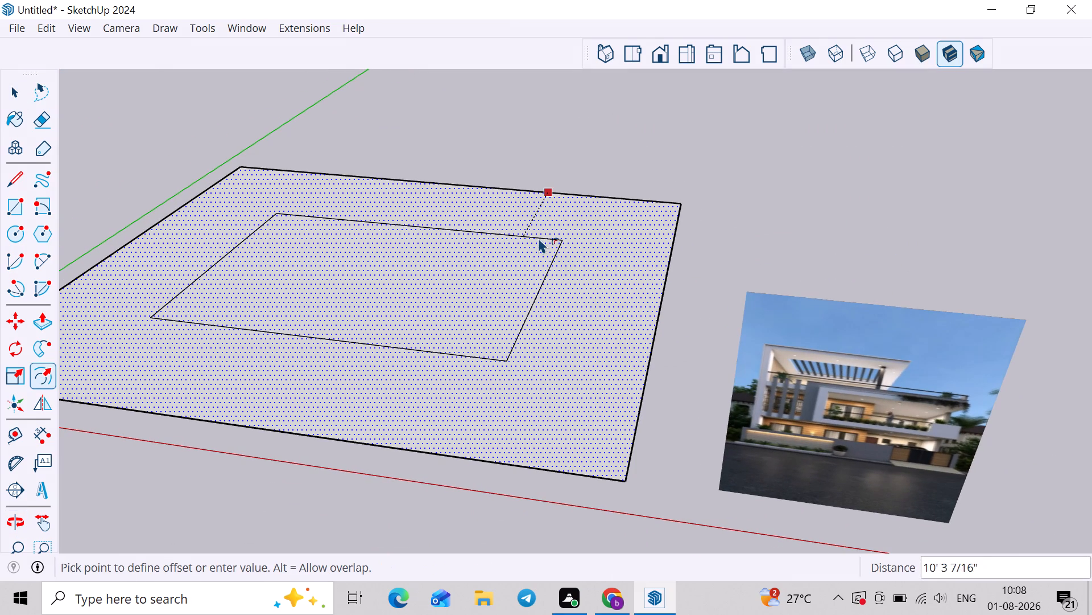
pyautogui.write('9"')
pyautogui.press('Return')
pyautogui.press('space')
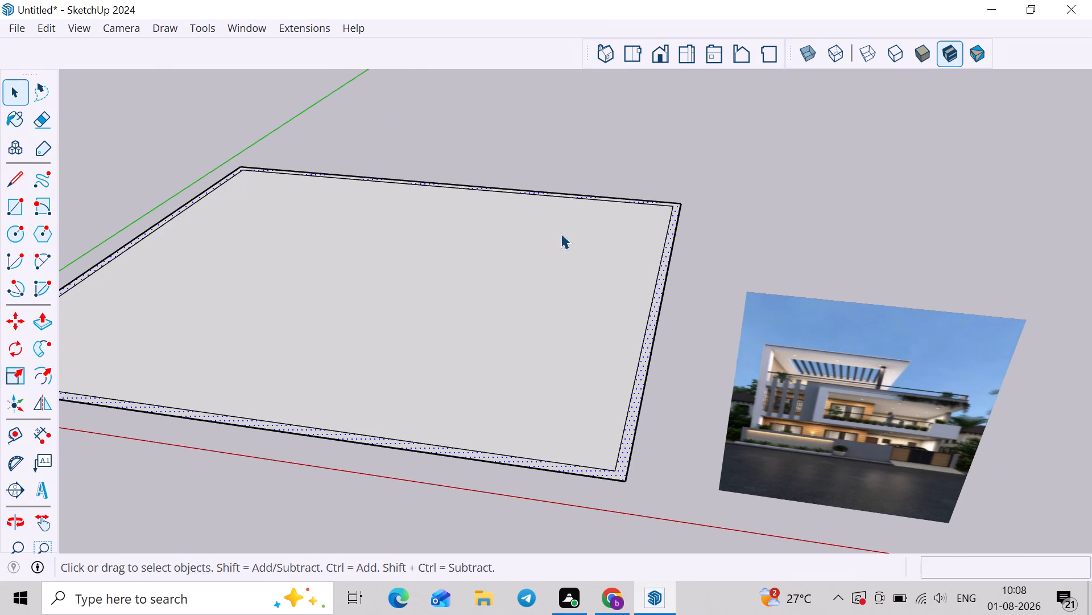
# Place a guide parallel to the side wall nearest the image, 24' 3" from its inner edge, through the front edge's midpoint.
pyautogui.press('t')
pyautogui.click(655, 274)
pyautogui.scroll(-4, 354, 313)
pyautogui.moveTo(370, 355); pyautogui.dragTo(519, 350, button='middle')
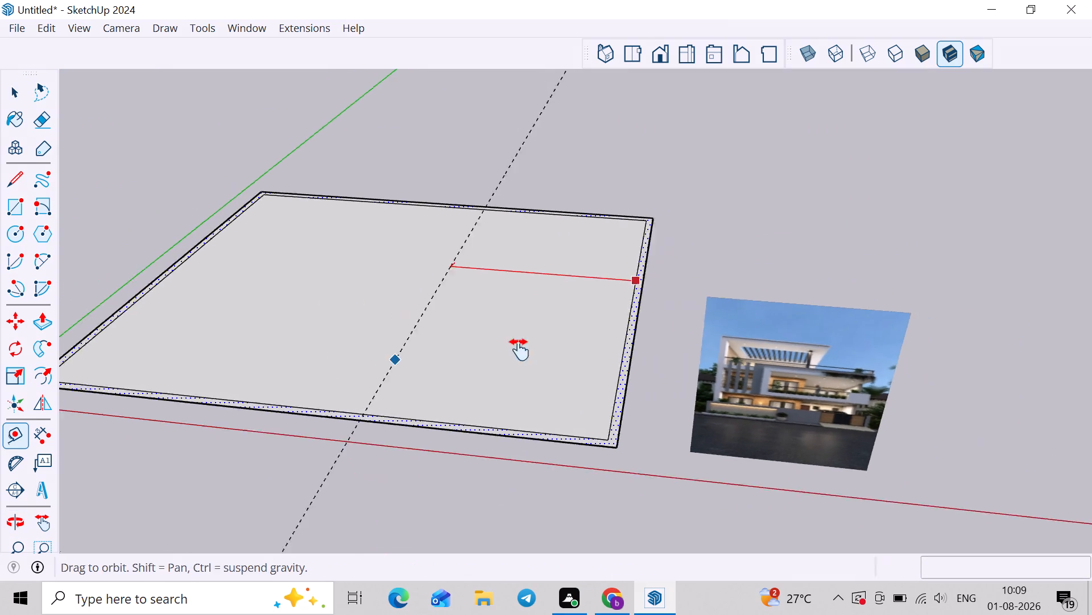
pyautogui.moveTo(519, 350); pyautogui.dragTo(523, 348, button='middle')
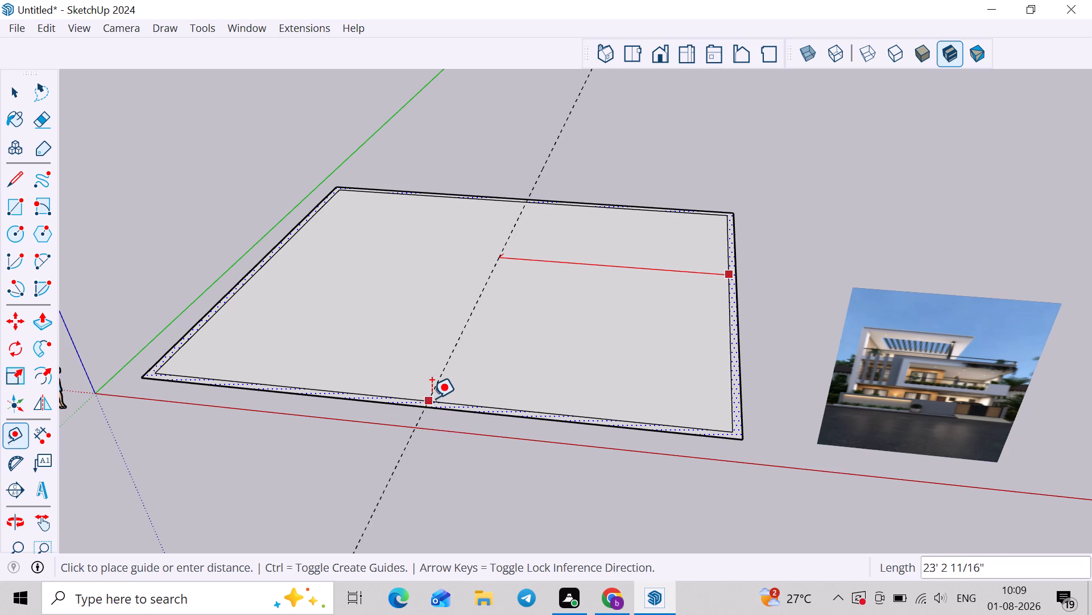
pyautogui.click(423, 407)
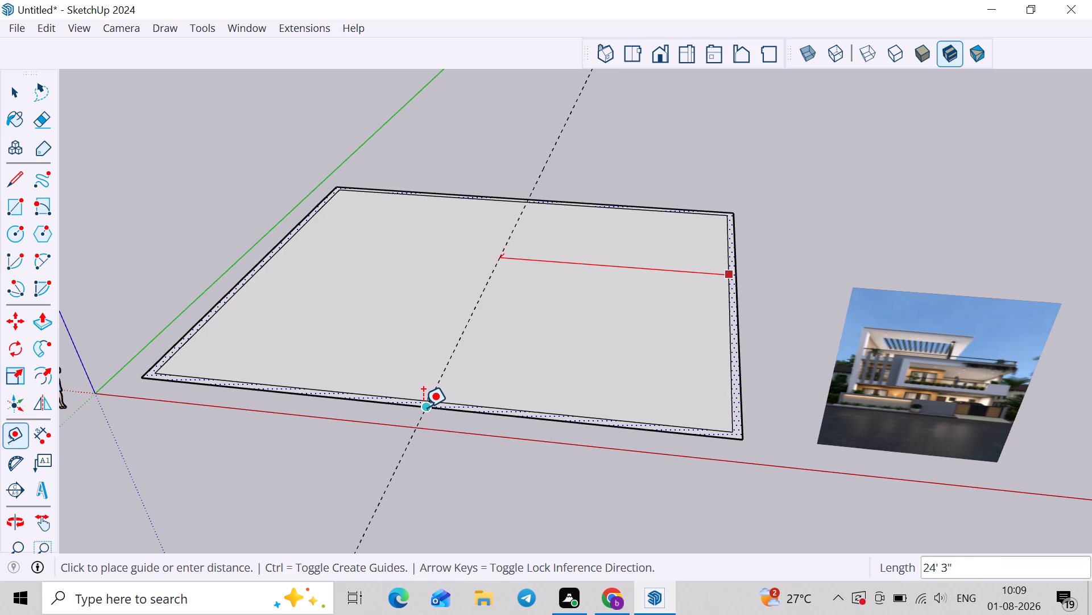
# Add a second parallel guide 9" from the first, on the side away from the reference image.
pyautogui.scroll(-4, 428, 407)
pyautogui.moveTo(462, 413); pyautogui.dragTo(490, 344, button='middle')
pyautogui.moveTo(504, 343); pyautogui.dragTo(439, 409, button='middle')
pyautogui.scroll(7, 471, 352)
pyautogui.click(409, 380)
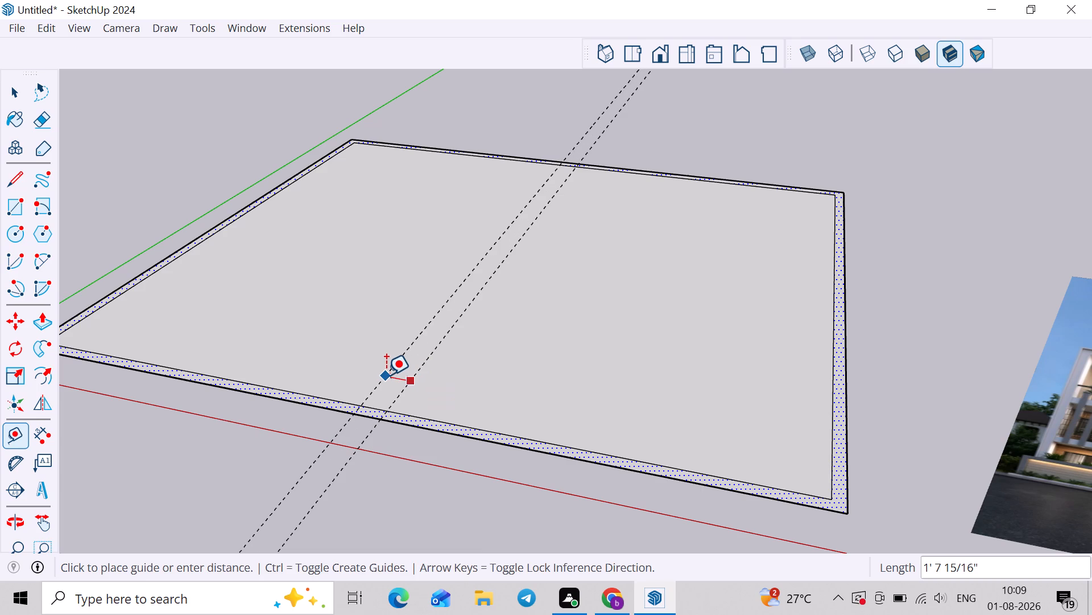
pyautogui.press('*')
pyautogui.press('BackSpace')
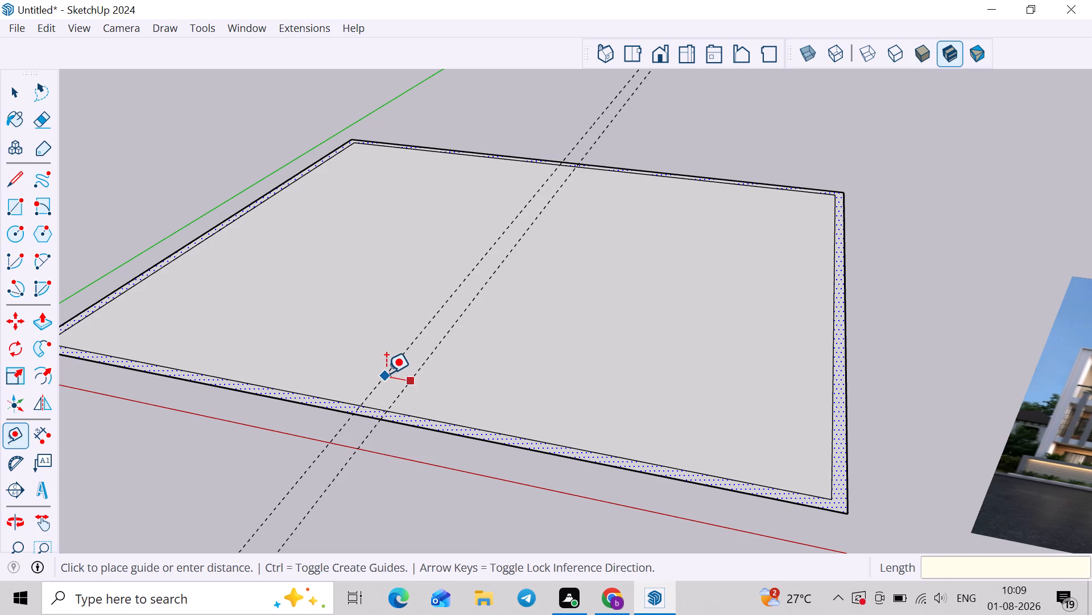
pyautogui.write('9"')
pyautogui.press('Return')
# Place a guide parallel to the front edge, 15' inward from the outer front edge.
pyautogui.moveTo(400, 397); pyautogui.dragTo(437, 434, button='middle')
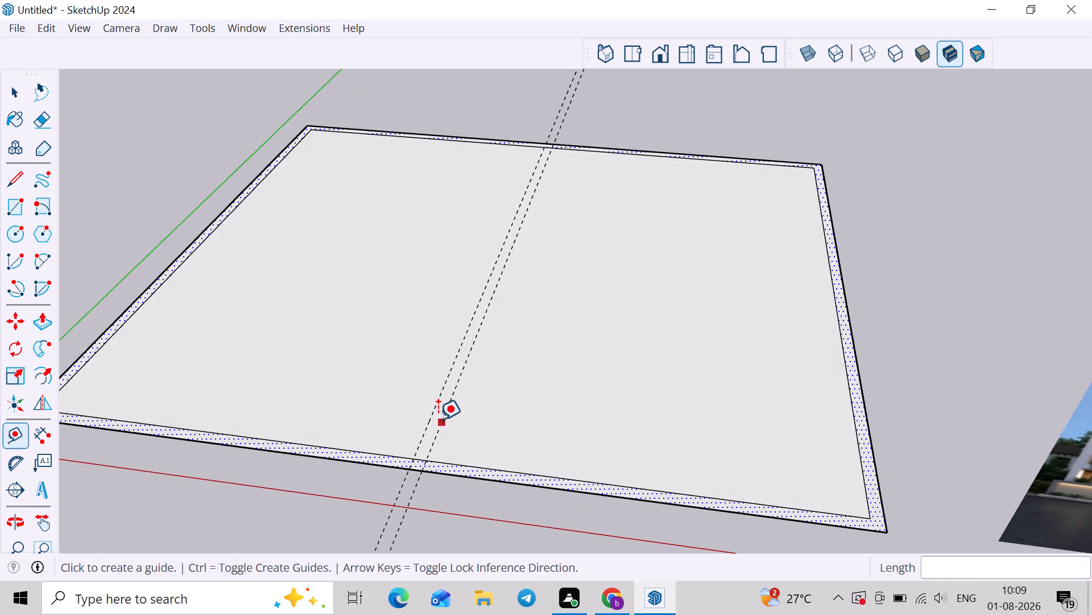
pyautogui.scroll(-8, 438, 419)
pyautogui.moveTo(511, 423); pyautogui.dragTo(479, 477, button='middle')
pyautogui.scroll(3, 505, 477)
pyautogui.click(528, 453)
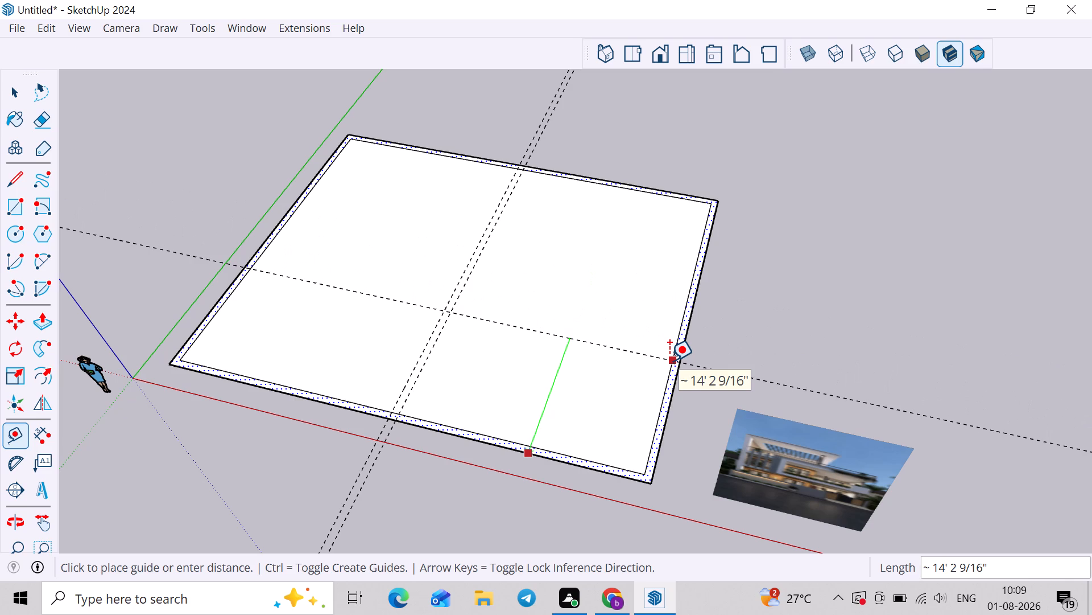
pyautogui.press('1')
pyautogui.press('5')
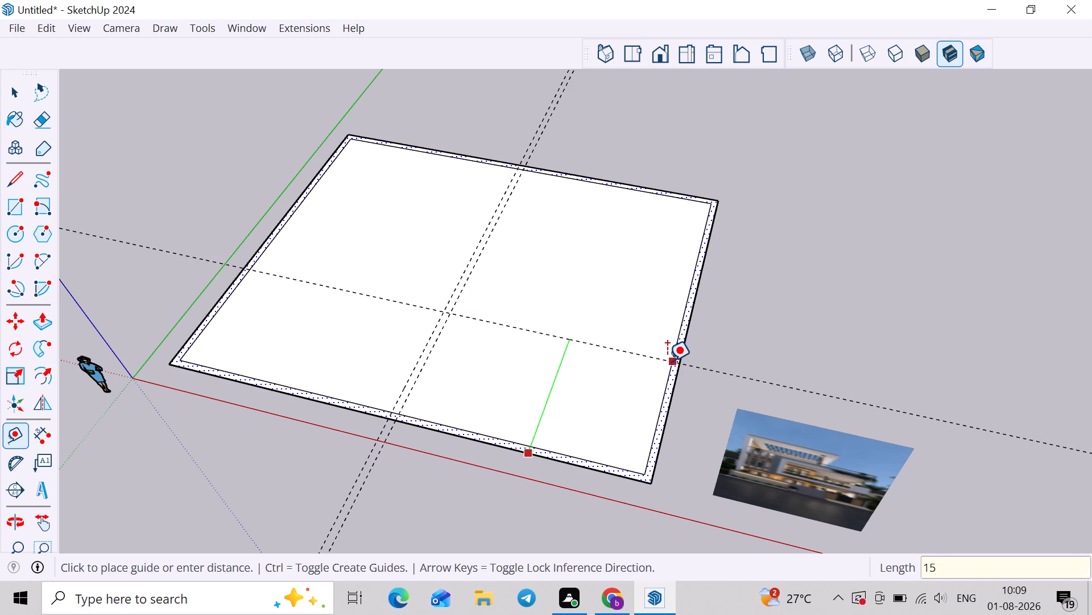
pyautogui.press("'")
pyautogui.press('Return')
# Draw partition lines along the guides, 14' 3" from the inner front edge to the intersection and 24' 3" to the inner side edge.
pyautogui.moveTo(582, 379); pyautogui.dragTo(655, 389, button='middle')
pyautogui.press('l')
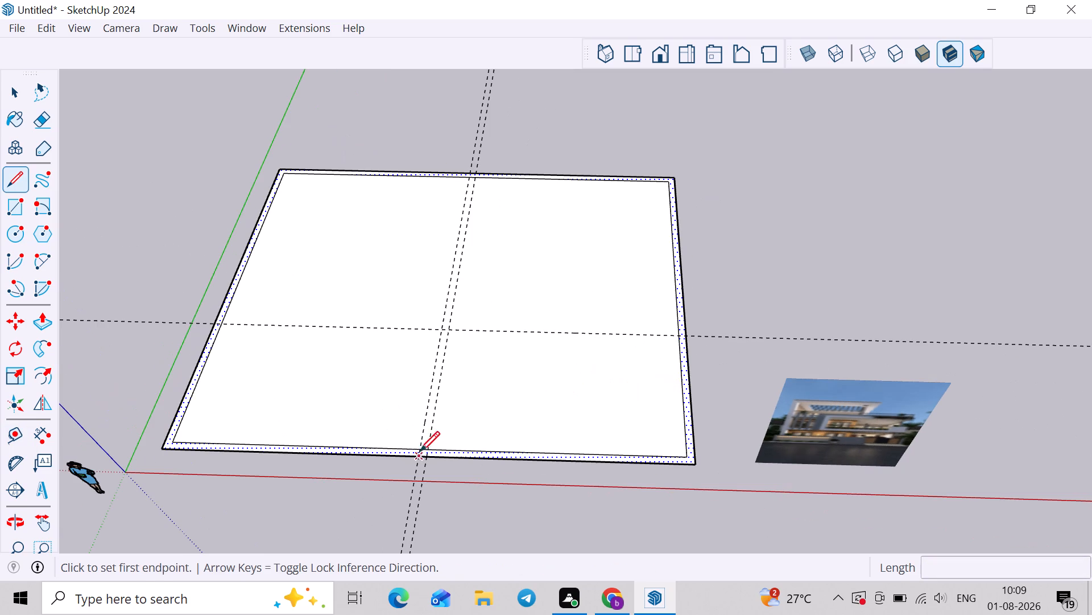
pyautogui.scroll(5, 452, 442)
pyautogui.click(420, 450)
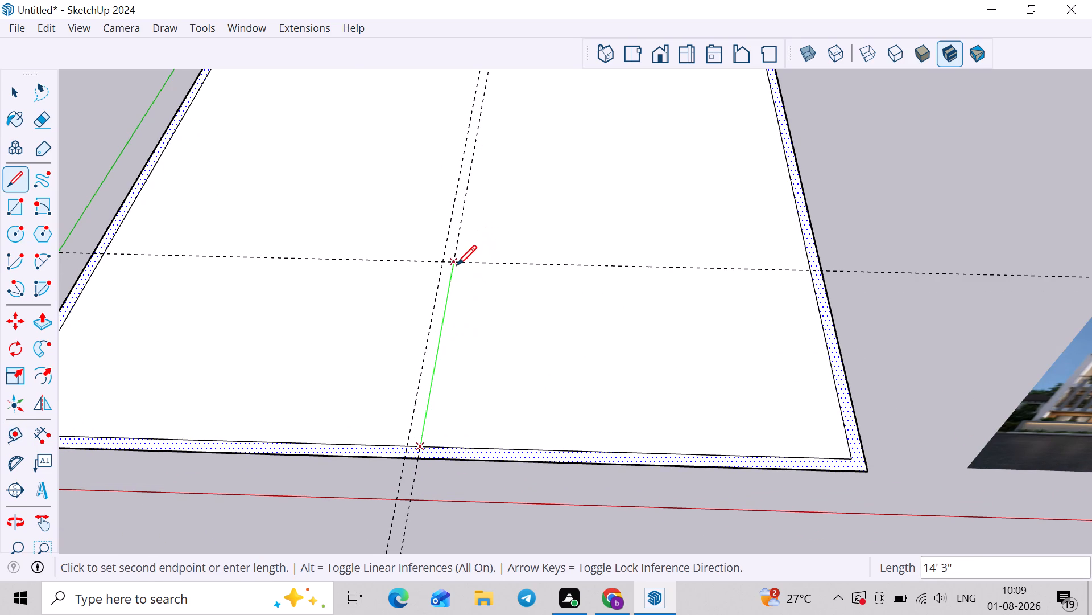
pyautogui.click(457, 265)
pyautogui.click(808, 269)
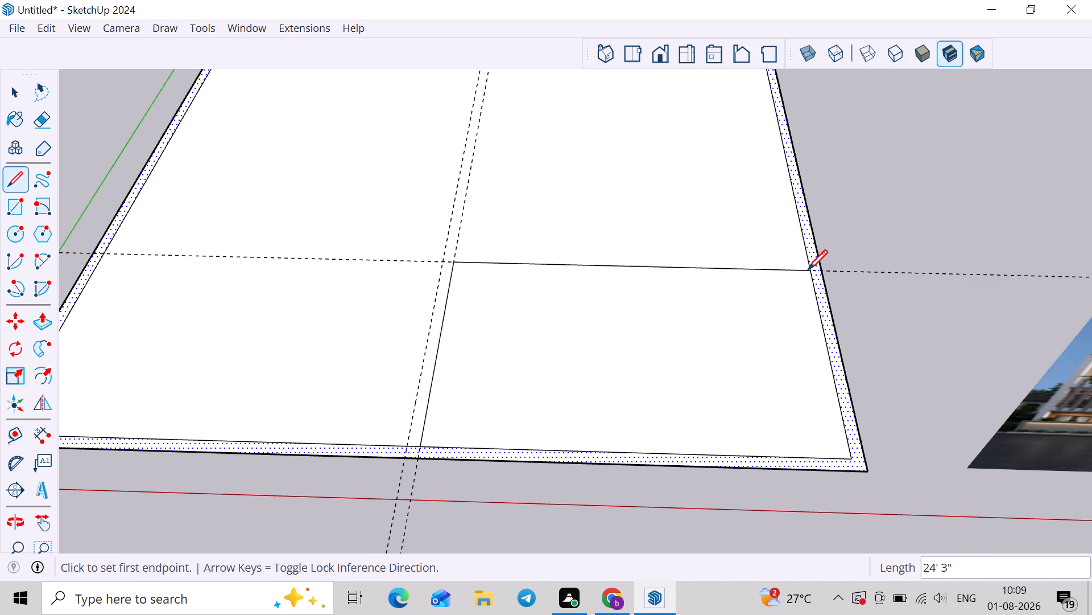
# Offset the two connected partition lines 9" away from the front corner area nearest the reference image.
pyautogui.scroll(-8, 808, 269)
pyautogui.moveTo(717, 390); pyautogui.dragTo(686, 317, button='middle')
pyautogui.keyDown('shift'); pyautogui.moveTo(669, 343); pyautogui.dragTo(592, 351, button='middle'); pyautogui.keyUp('shift')
pyautogui.moveTo(593, 371); pyautogui.dragTo(615, 292, button='middle')
pyautogui.scroll(14, 912, 293)
pyautogui.scroll(-10, 934, 338)
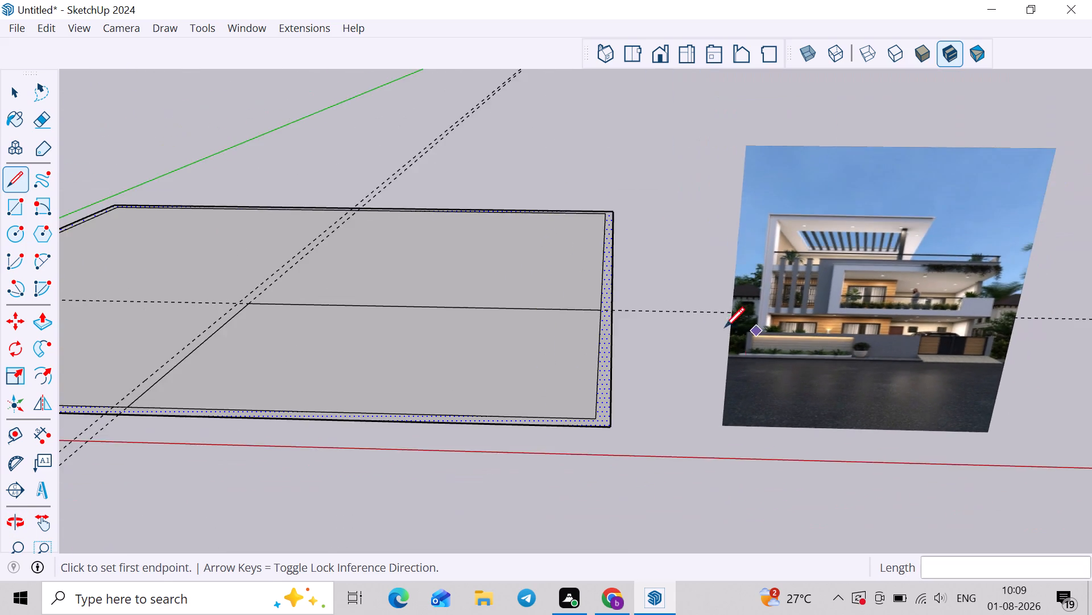
pyautogui.moveTo(731, 335); pyautogui.dragTo(838, 450, button='middle')
pyautogui.scroll(1, 818, 450)
pyautogui.scroll(-4, 731, 409)
pyautogui.keyDown('shift'); pyautogui.moveTo(667, 395); pyautogui.dragTo(842, 326, button='middle'); pyautogui.keyUp('shift')
pyautogui.moveTo(653, 374); pyautogui.dragTo(588, 353, button='middle')
pyautogui.scroll(3, 535, 287)
pyautogui.press('space')
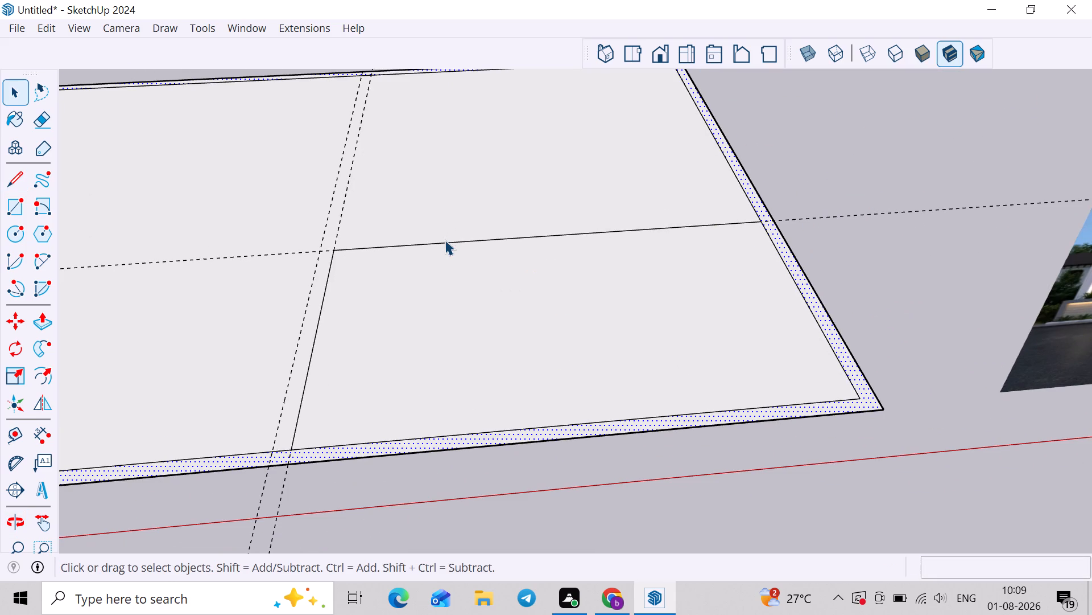
pyautogui.click(448, 245)
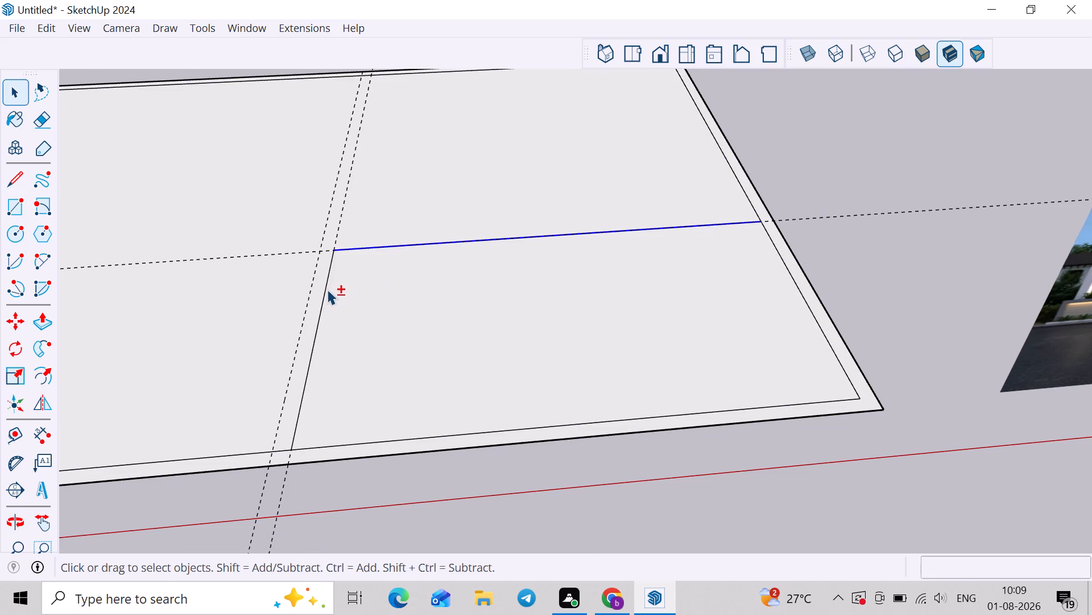
pyautogui.keyDown('shift'); pyautogui.click(327, 289); pyautogui.keyUp('shift')
pyautogui.press('f')
pyautogui.click(326, 289)
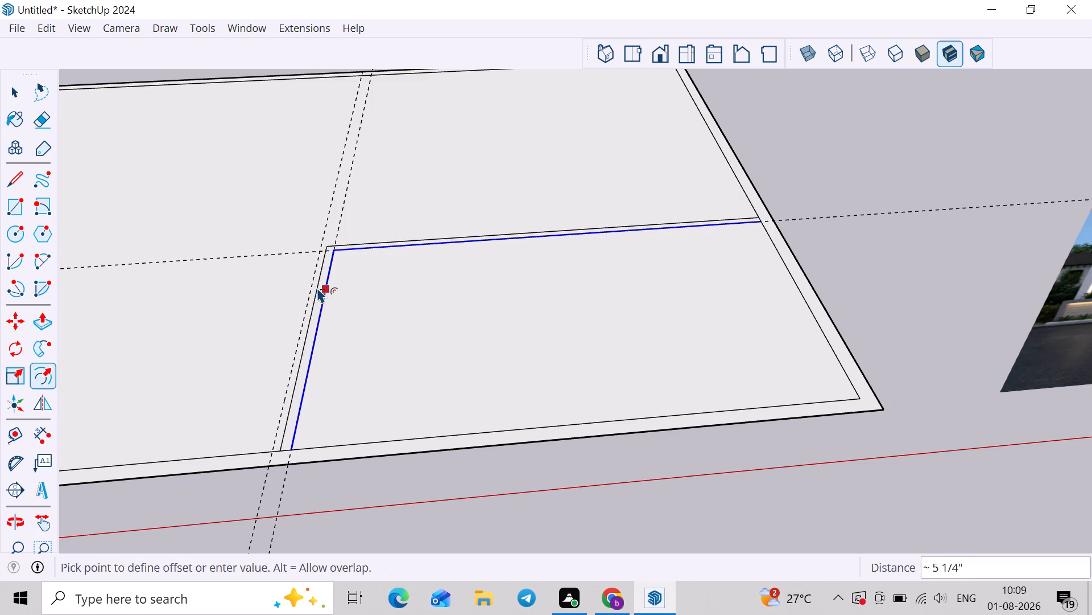
pyautogui.press('9')
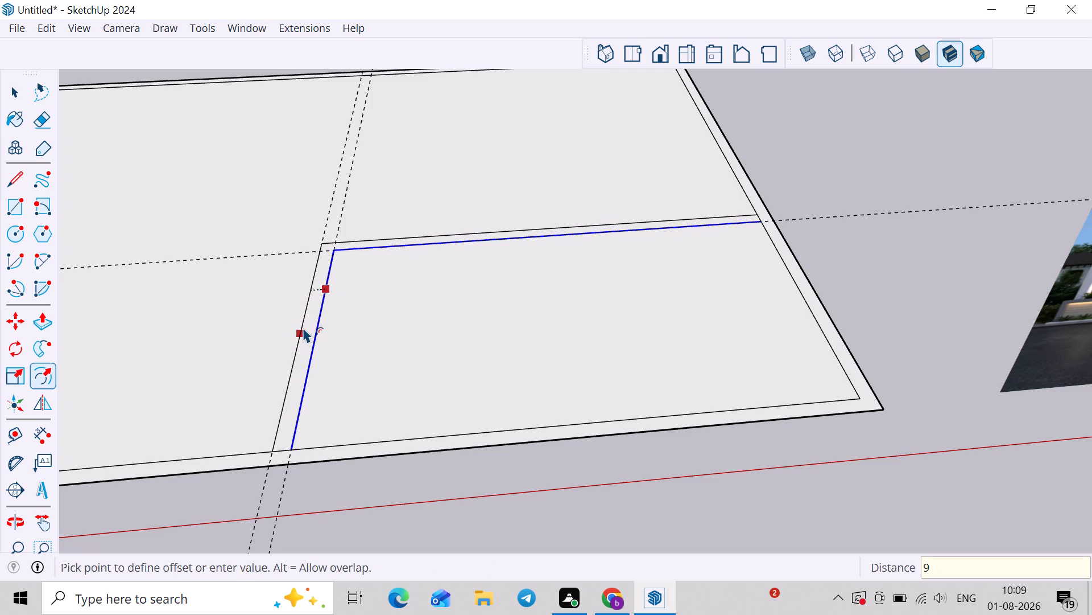
pyautogui.hotkey('shift', '"')
pyautogui.press('Return')
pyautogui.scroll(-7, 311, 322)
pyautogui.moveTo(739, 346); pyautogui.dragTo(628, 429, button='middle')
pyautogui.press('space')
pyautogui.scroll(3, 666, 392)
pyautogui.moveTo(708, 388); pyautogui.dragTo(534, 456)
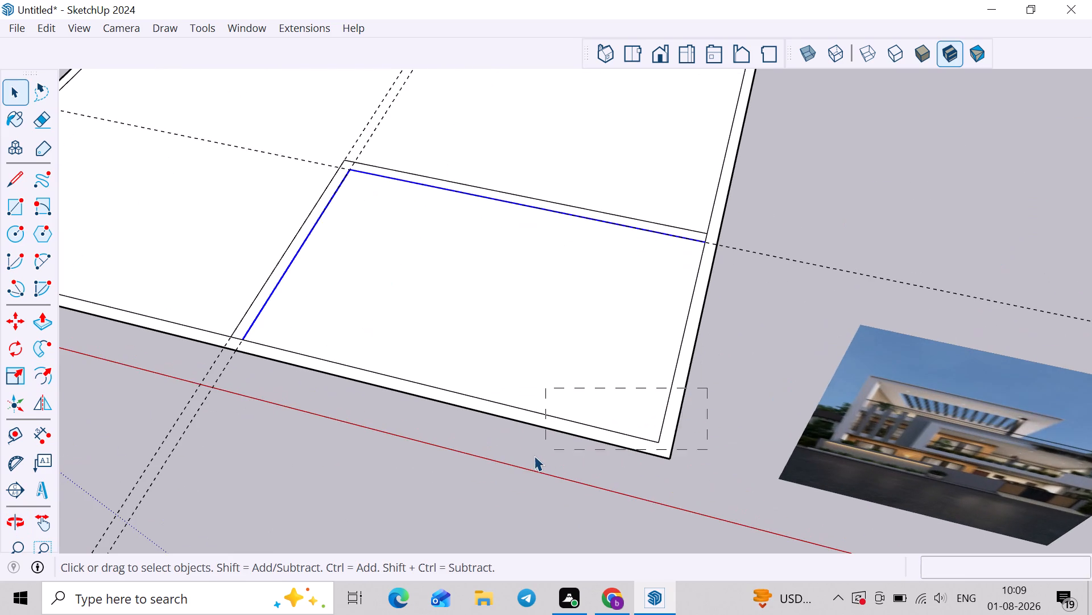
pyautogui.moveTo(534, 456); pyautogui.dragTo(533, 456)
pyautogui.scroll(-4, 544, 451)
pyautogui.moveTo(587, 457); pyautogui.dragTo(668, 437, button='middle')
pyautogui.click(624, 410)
# Extend both partition edges across the front wall strip to the outer edge with two 9" lines.
pyautogui.scroll(3, 361, 399)
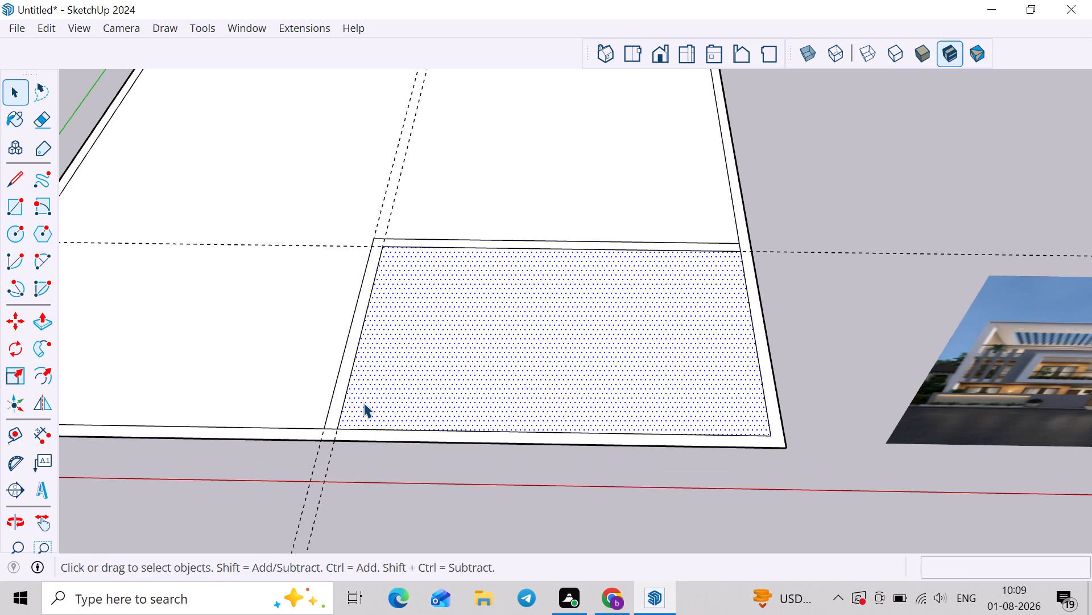
pyautogui.press('l')
pyautogui.scroll(9, 293, 441)
pyautogui.click(350, 425)
pyautogui.click(348, 442)
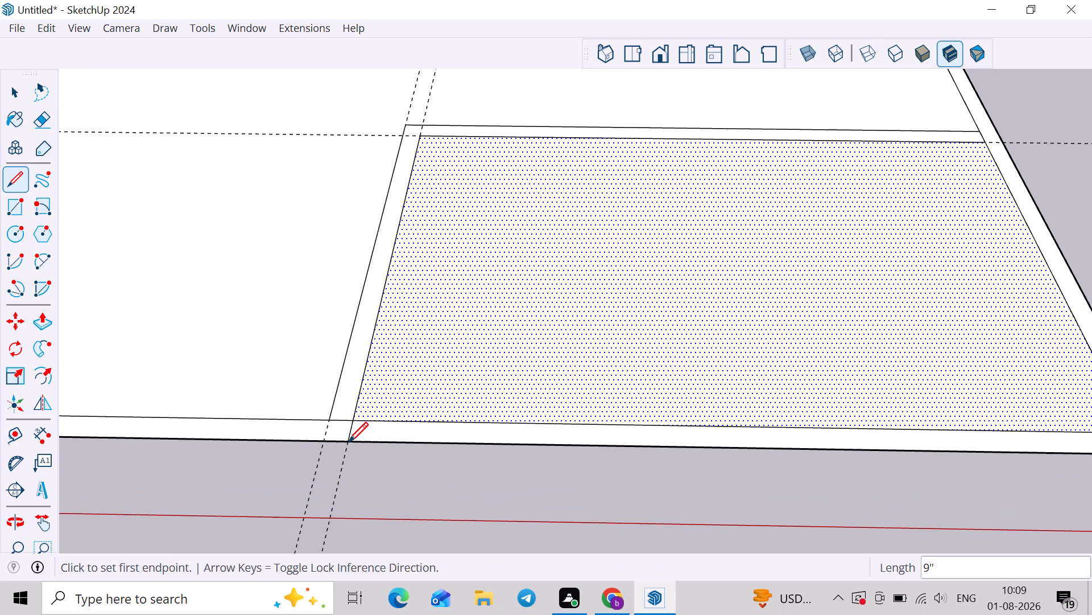
pyautogui.press('space')
pyautogui.write('l')
pyautogui.click(328, 428)
pyautogui.click(325, 442)
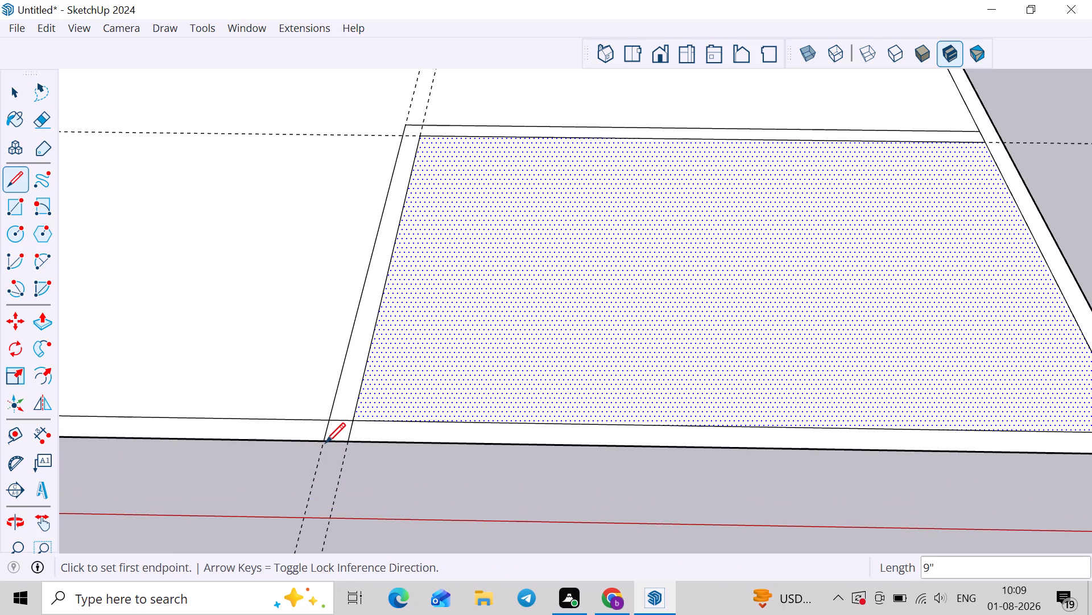
pyautogui.press('space')
# Delete the outer front edge segment between the partition and the corner nearest the reference image.
pyautogui.scroll(-3, 325, 442)
pyautogui.click(465, 442)
pyautogui.keyDown('shift'); pyautogui.click(483, 431); pyautogui.keyUp('shift')
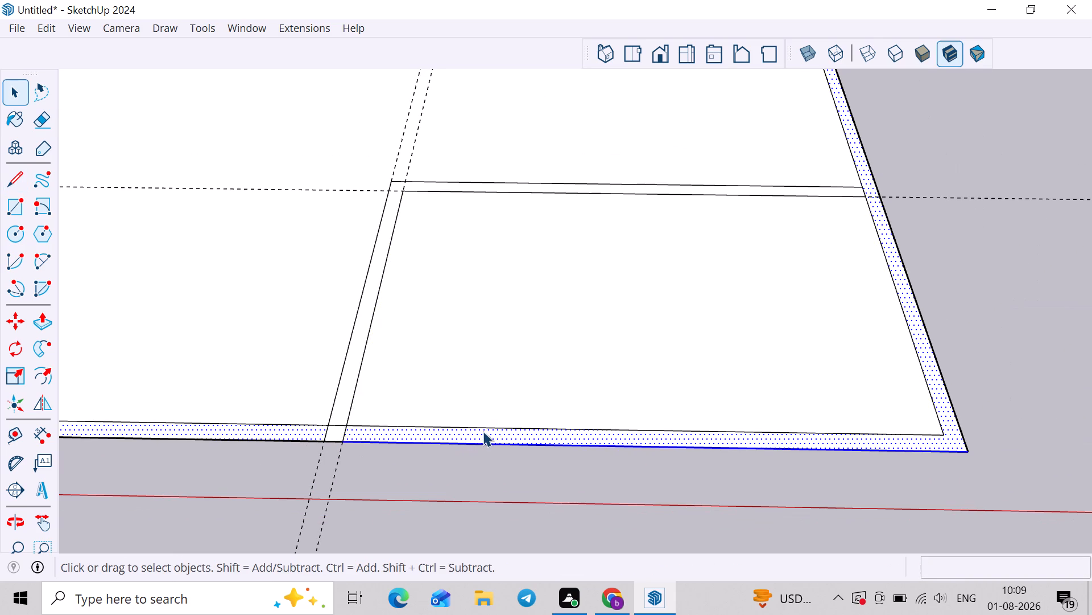
pyautogui.scroll(-4, 555, 427)
pyautogui.scroll(3, 361, 470)
pyautogui.click(463, 458)
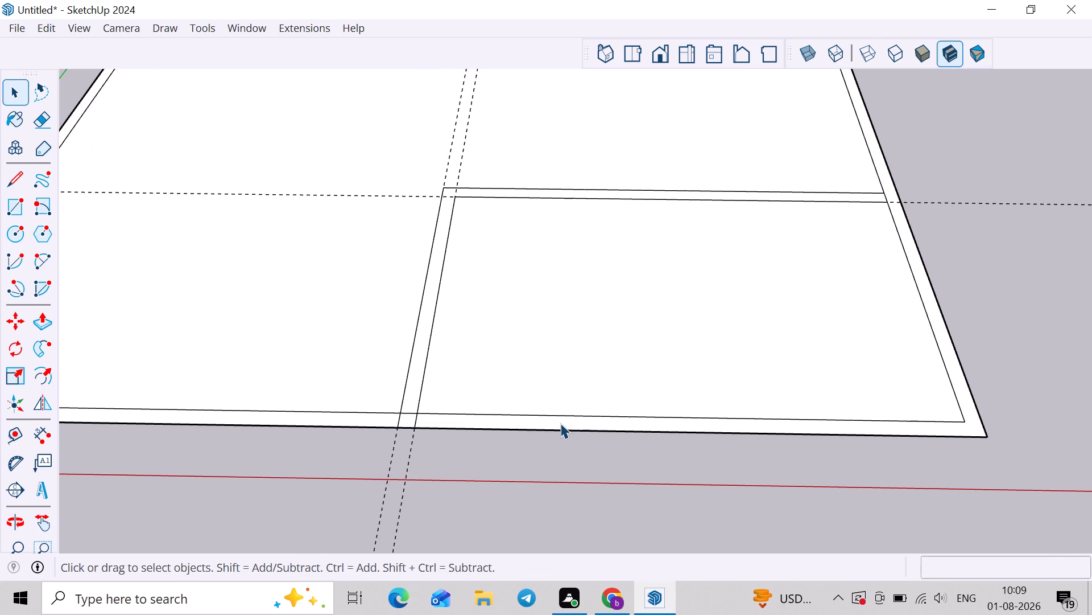
pyautogui.click(559, 424)
pyautogui.click(559, 431)
pyautogui.press('Delete')
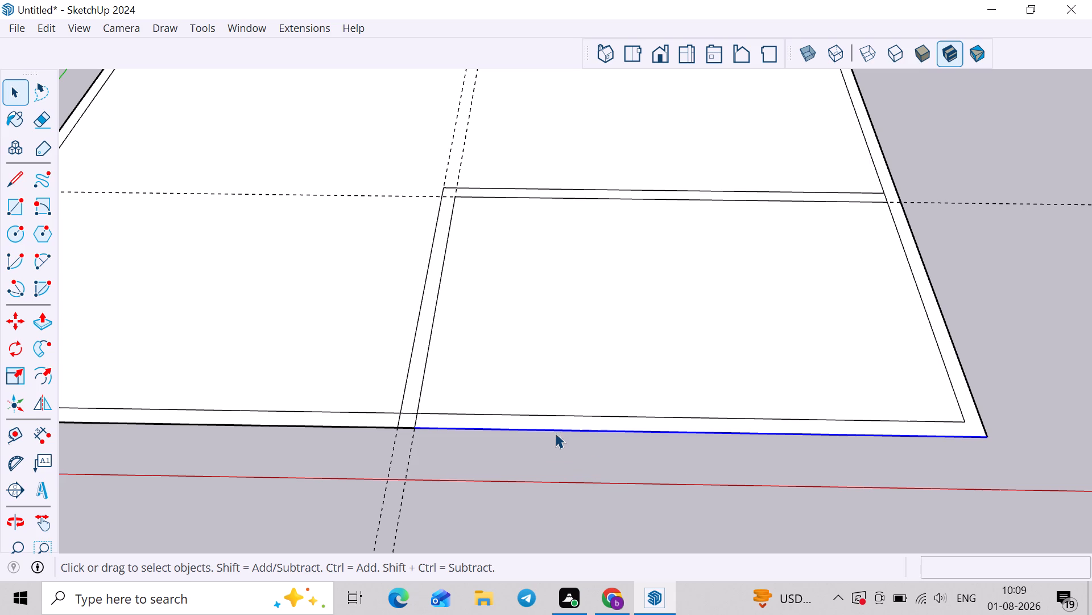
# Extend both cross partition edges over the side wall strip to the outer edge with two 9" lines.
pyautogui.scroll(-4, 889, 363)
pyautogui.press('l')
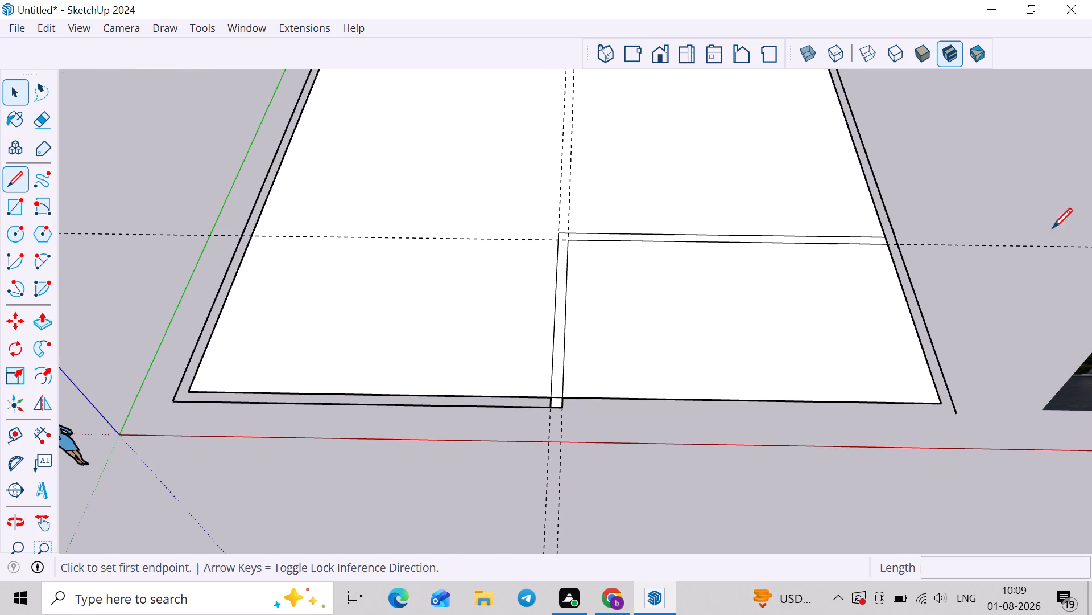
pyautogui.scroll(3, 1075, 235)
pyautogui.moveTo(839, 260); pyautogui.dragTo(816, 312, button='middle')
pyautogui.scroll(4, 891, 243)
pyautogui.click(874, 243)
pyautogui.click(899, 242)
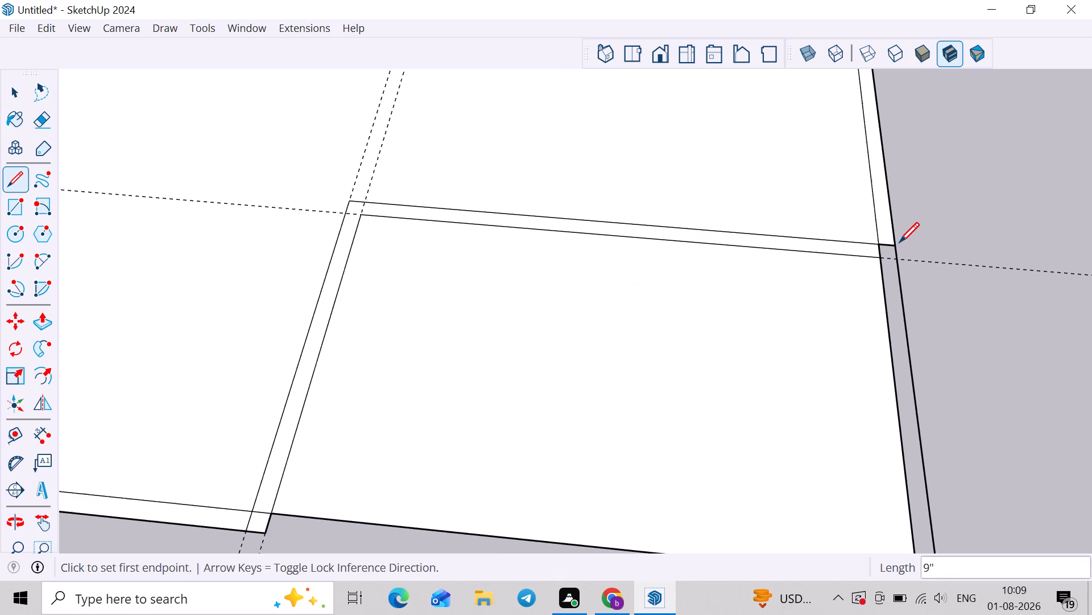
pyautogui.press('space')
pyautogui.press('l')
pyautogui.click(872, 261)
pyautogui.click(902, 261)
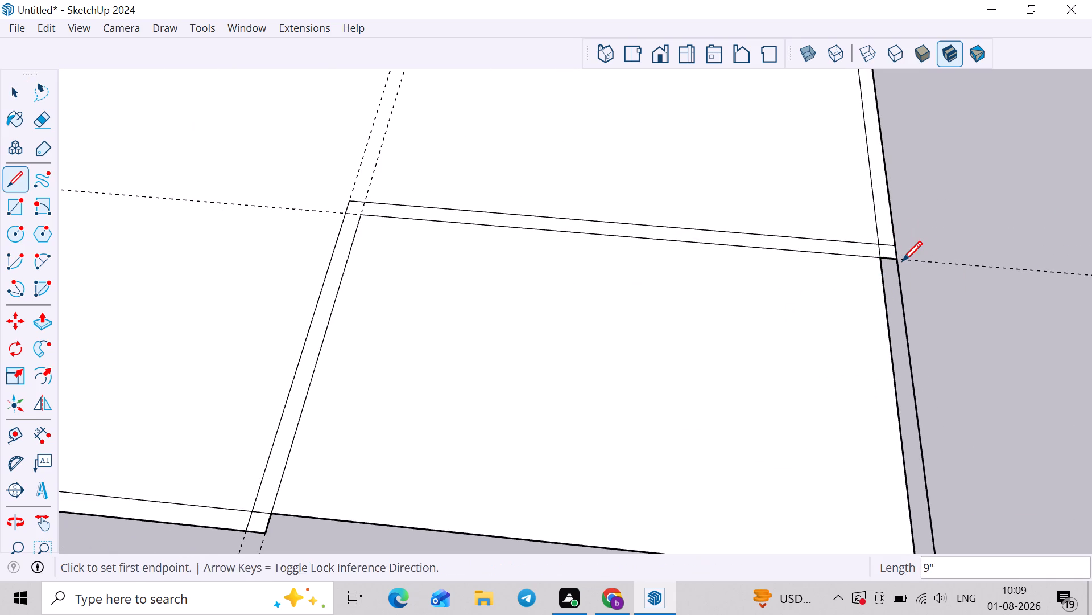
pyautogui.press('space')
# Delete the cut-off corner area nearest the reference image, including its face and remaining outer side and front edges.
pyautogui.scroll(-4, 896, 301)
pyautogui.scroll(1, 899, 368)
pyautogui.moveTo(924, 362); pyautogui.dragTo(907, 384)
pyautogui.press('Delete')
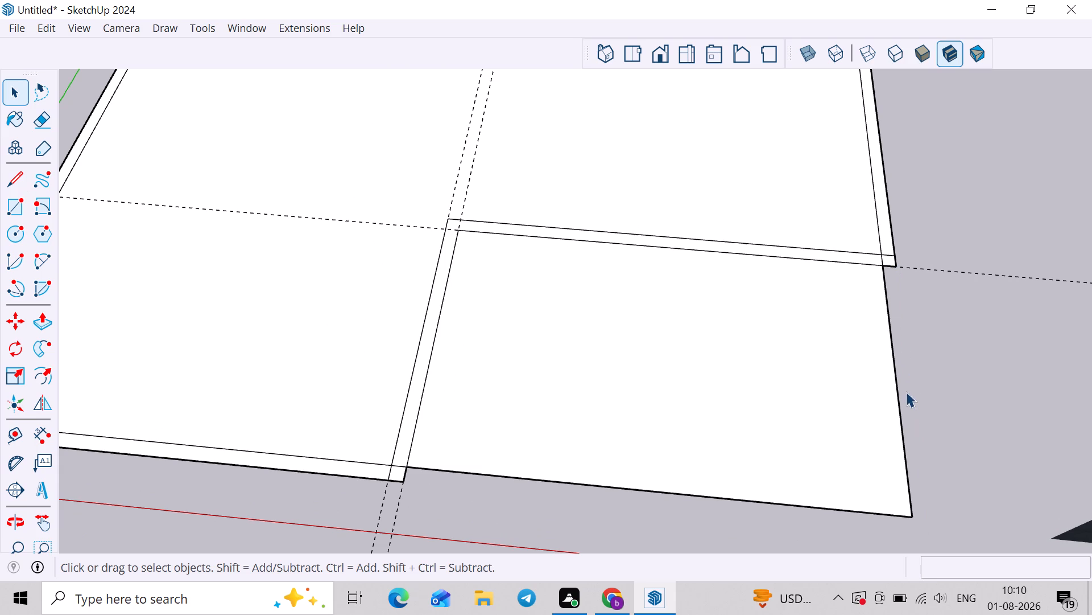
pyautogui.moveTo(906, 392); pyautogui.dragTo(863, 442)
pyautogui.scroll(-3, 872, 431)
pyautogui.press('Delete')
pyautogui.moveTo(876, 471); pyautogui.dragTo(837, 520)
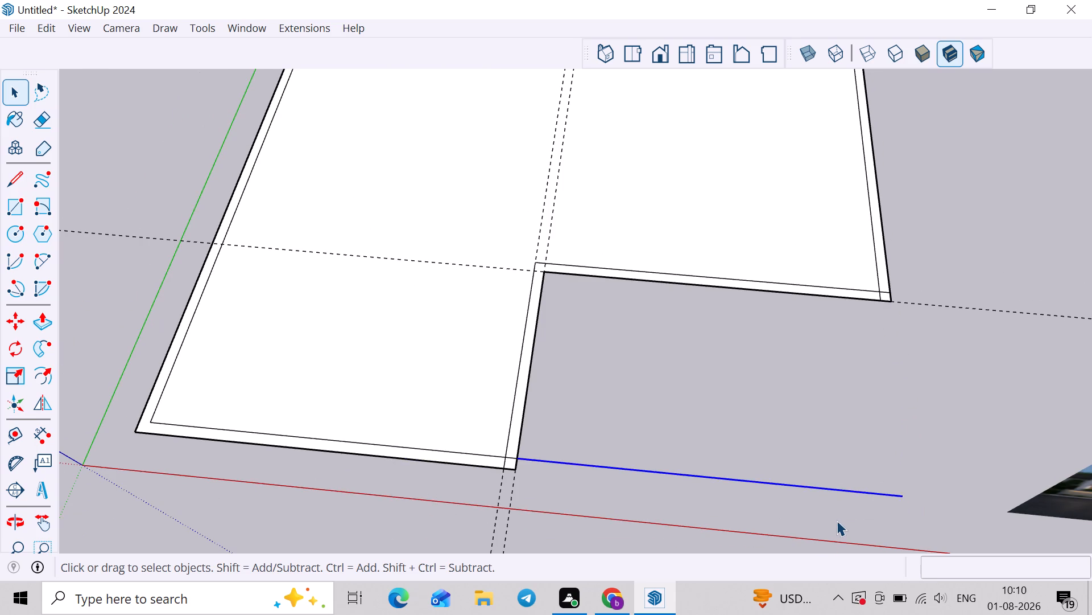
pyautogui.press('Delete')
# Delete all construction guides from the model.
pyautogui.scroll(-7, 777, 496)
pyautogui.moveTo(746, 501); pyautogui.dragTo(749, 466, button='middle')
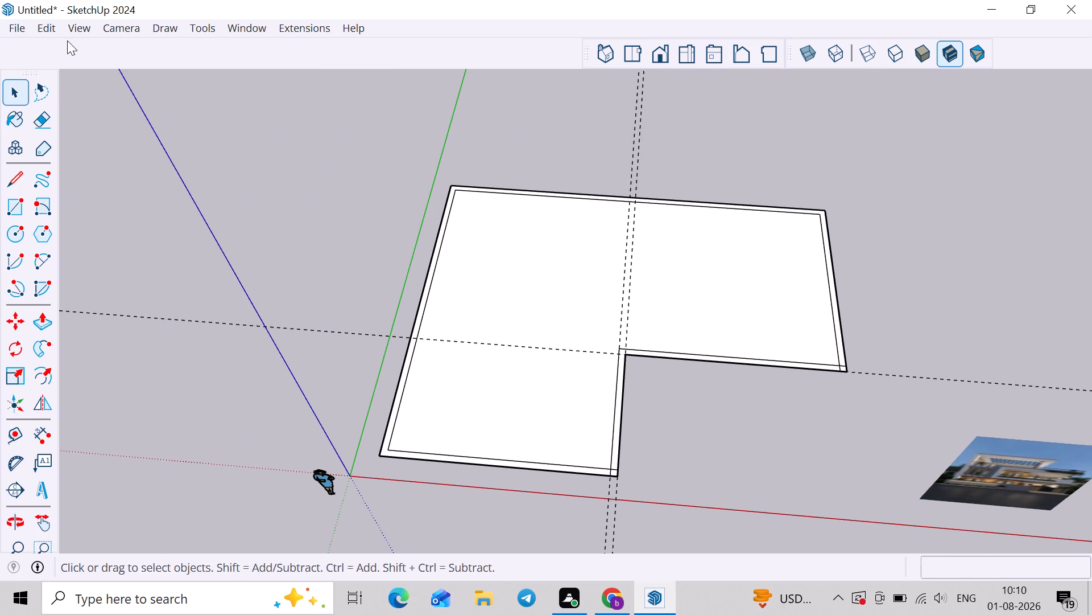
pyautogui.click(52, 24)
pyautogui.click(99, 203)
# Erase the crossing edge stubs inside the front wall's corner where the plan steps back.
pyautogui.moveTo(585, 425); pyautogui.dragTo(595, 403, button='middle')
pyautogui.scroll(2, 638, 468)
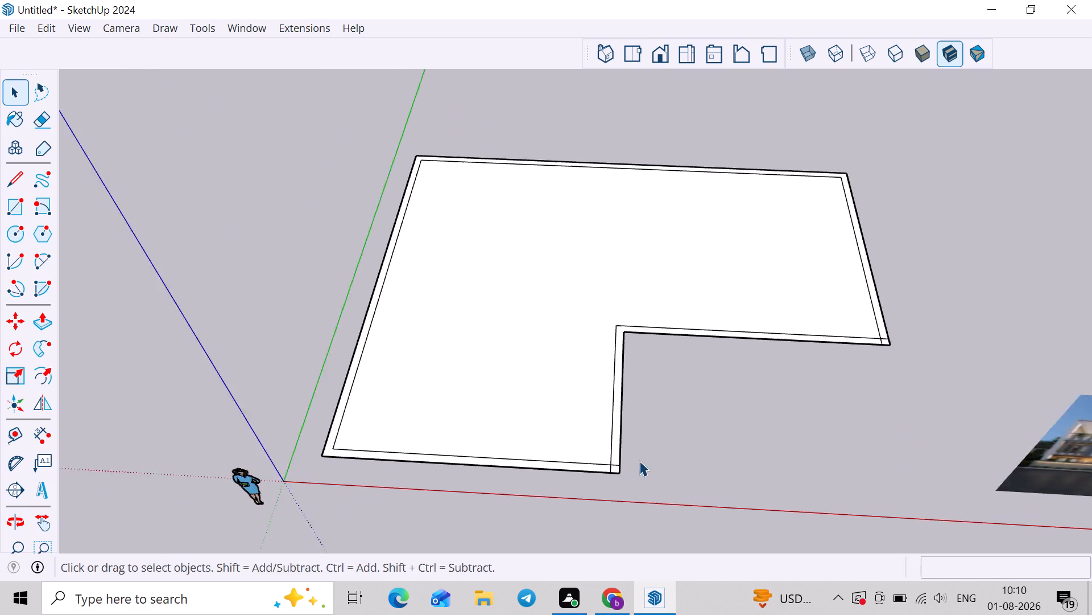
pyautogui.scroll(6, 639, 461)
pyautogui.press('w')
pyautogui.scroll(6, 611, 453)
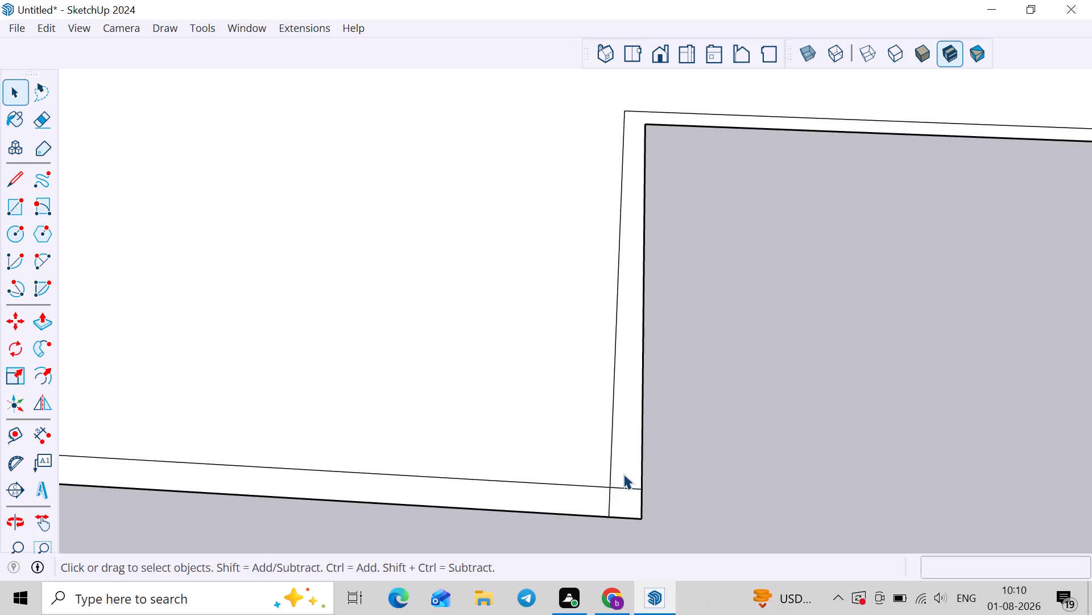
pyautogui.scroll(3, 623, 474)
pyautogui.press('e')
pyautogui.moveTo(623, 474); pyautogui.dragTo(580, 502)
pyautogui.scroll(-16, 580, 497)
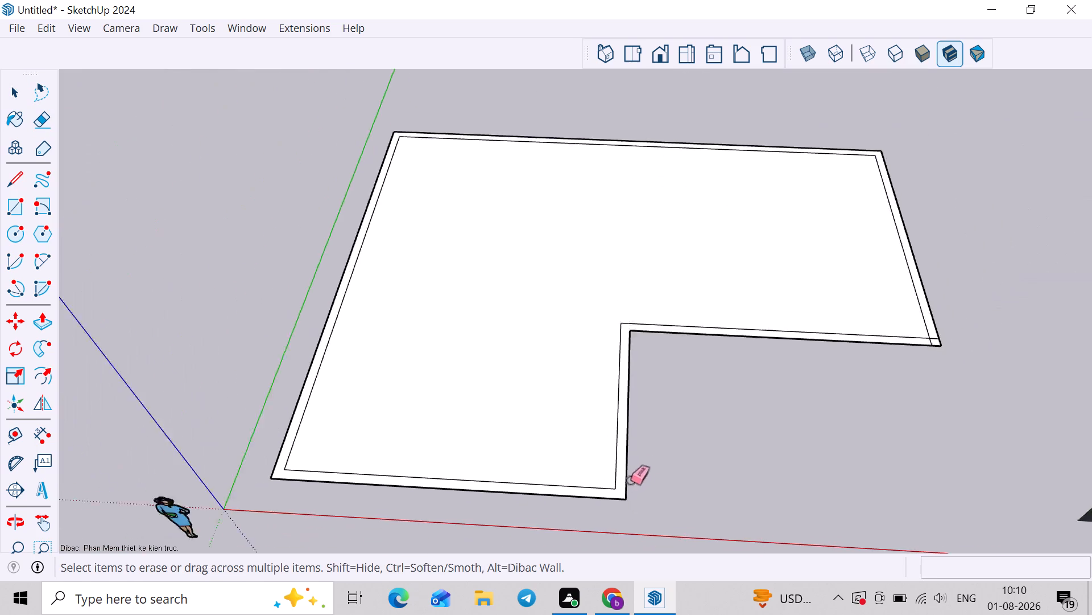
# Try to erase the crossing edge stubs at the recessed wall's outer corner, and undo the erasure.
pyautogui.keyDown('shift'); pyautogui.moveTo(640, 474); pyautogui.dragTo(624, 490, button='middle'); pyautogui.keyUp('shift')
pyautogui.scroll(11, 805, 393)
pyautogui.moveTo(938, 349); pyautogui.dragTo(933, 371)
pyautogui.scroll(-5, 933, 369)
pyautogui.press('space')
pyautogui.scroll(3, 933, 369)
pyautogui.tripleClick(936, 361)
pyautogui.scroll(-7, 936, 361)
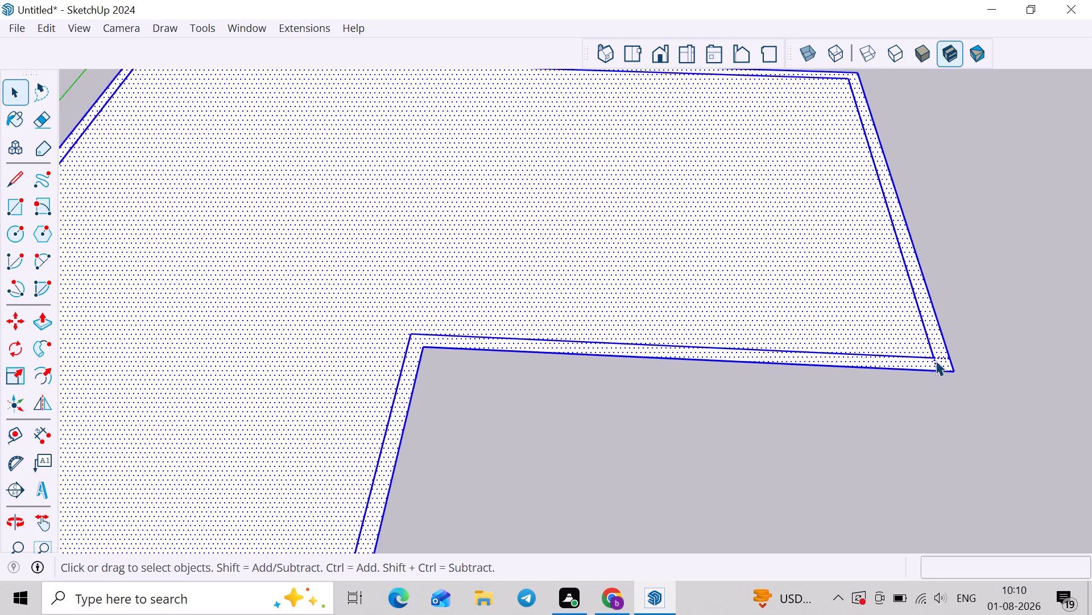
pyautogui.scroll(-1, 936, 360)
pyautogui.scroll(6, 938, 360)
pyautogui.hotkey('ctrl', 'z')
# Erase the two crossing edge stubs at the recessed wall's outer corner so the 9" wall strip is one continuous face.
pyautogui.keyDown('ctrl'); pyautogui.scroll(4, 939, 364); pyautogui.keyUp('ctrl')
pyautogui.click(945, 355)
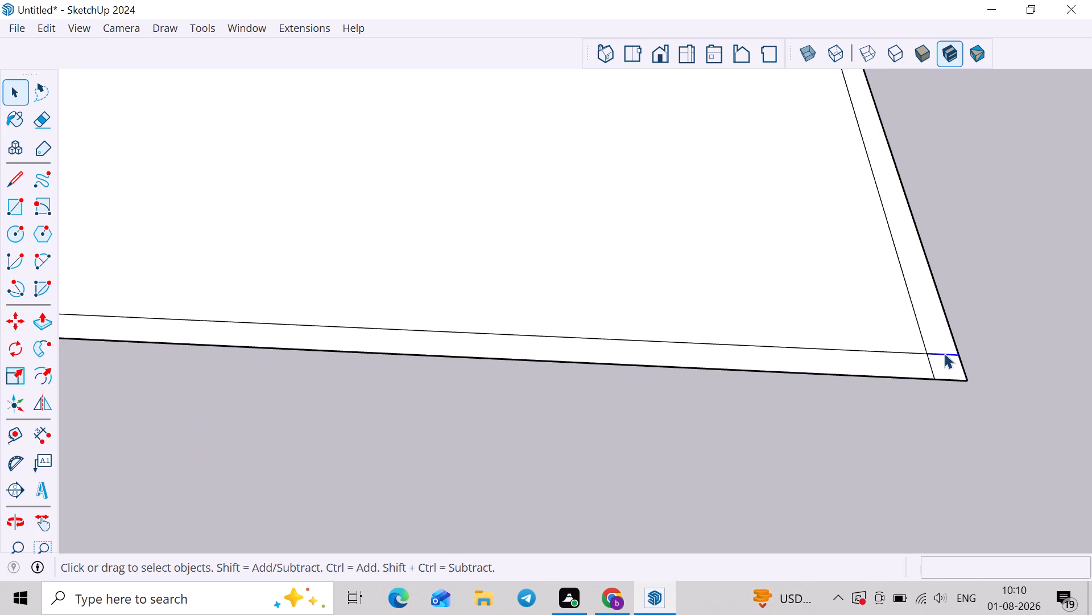
pyautogui.press('e')
pyautogui.moveTo(941, 352); pyautogui.dragTo(941, 366)
pyautogui.moveTo(941, 368); pyautogui.dragTo(907, 375)
pyautogui.scroll(-2, 907, 374)
pyautogui.press('space')
pyautogui.click(931, 363)
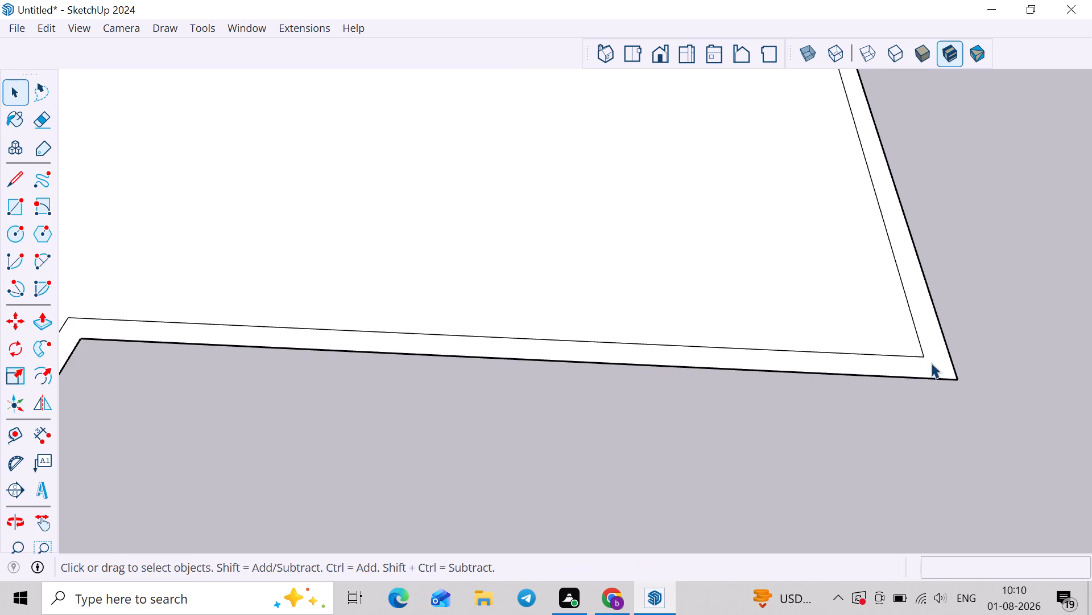
# Select the whole L-shaped plan with its wall strip and floor face, and make it a group.
pyautogui.scroll(-20, 927, 364)
pyautogui.keyDown('shift'); pyautogui.moveTo(836, 413); pyautogui.dragTo(826, 351, button='middle'); pyautogui.keyUp('shift')
pyautogui.scroll(7, 723, 410)
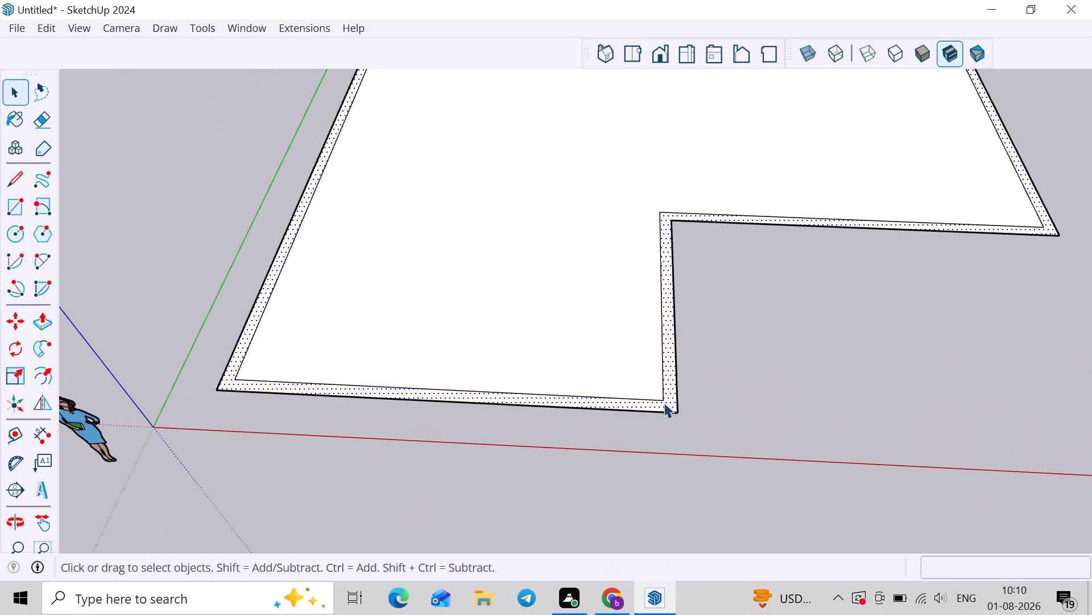
pyautogui.scroll(1, 664, 403)
pyautogui.tripleClick(665, 400)
pyautogui.rightClick(667, 399)
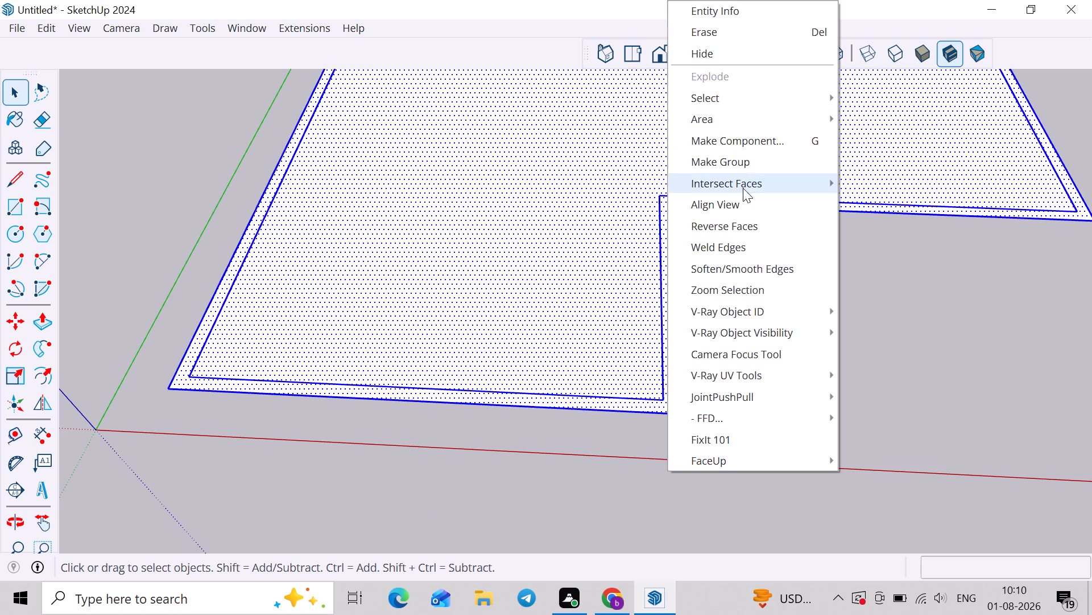
pyautogui.click(752, 160)
# Open the plan group, Push/Pull the wall strip up 10', and close the group.
pyautogui.doubleClick(663, 368)
pyautogui.doubleClick(673, 368)
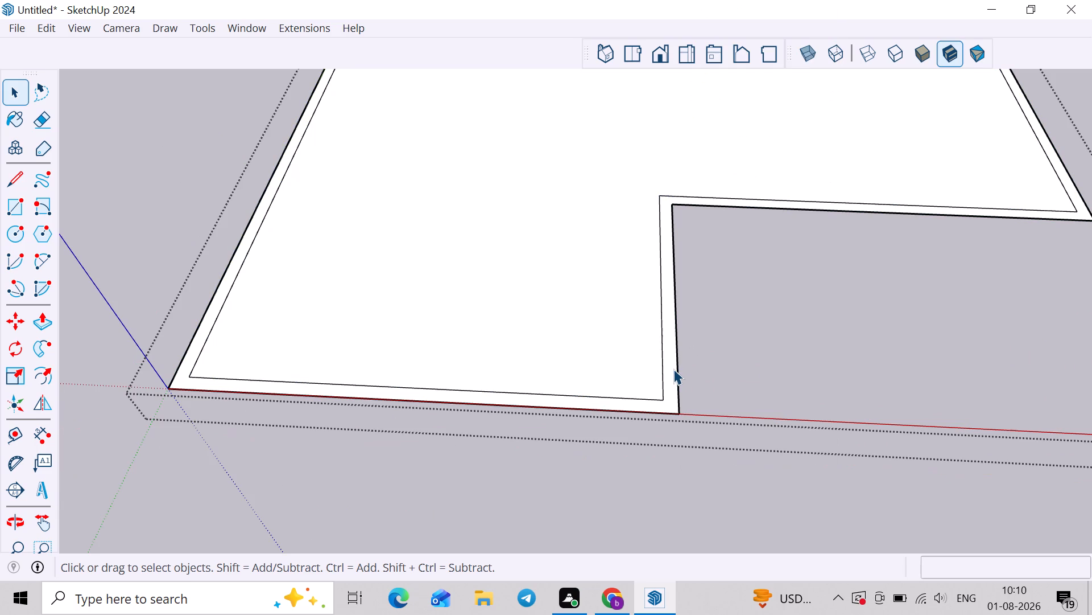
pyautogui.press('p')
pyautogui.click(673, 371)
pyautogui.press('1')
pyautogui.write("0'")
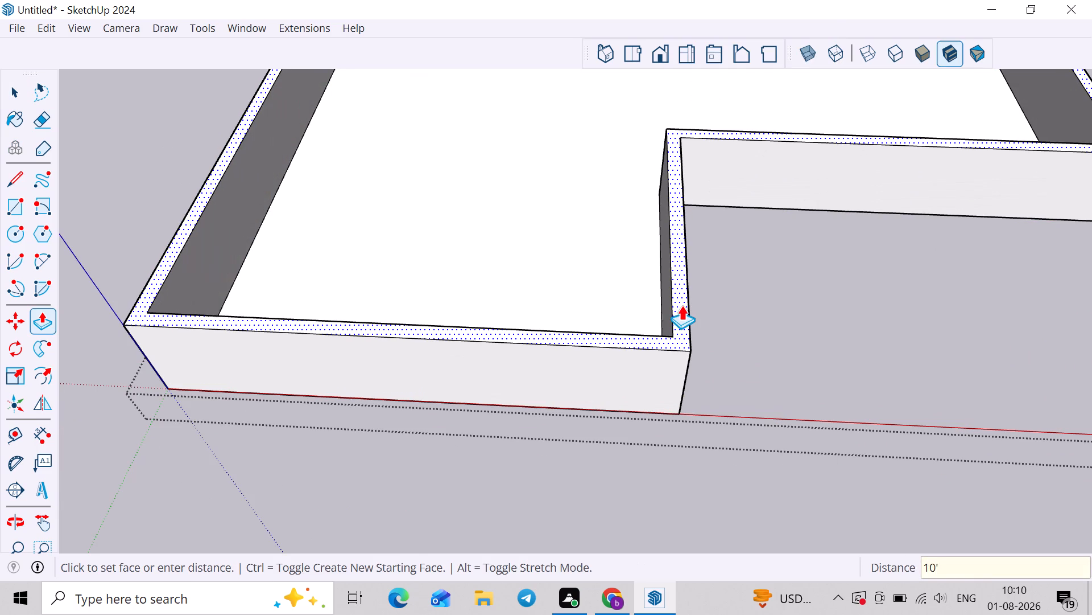
pyautogui.press('Return')
pyautogui.scroll(-10, 681, 305)
pyautogui.moveTo(750, 384); pyautogui.dragTo(739, 206, button='middle')
pyautogui.scroll(-4, 732, 212)
pyautogui.press('space')
pyautogui.moveTo(224, 106); pyautogui.dragTo(249, 113)
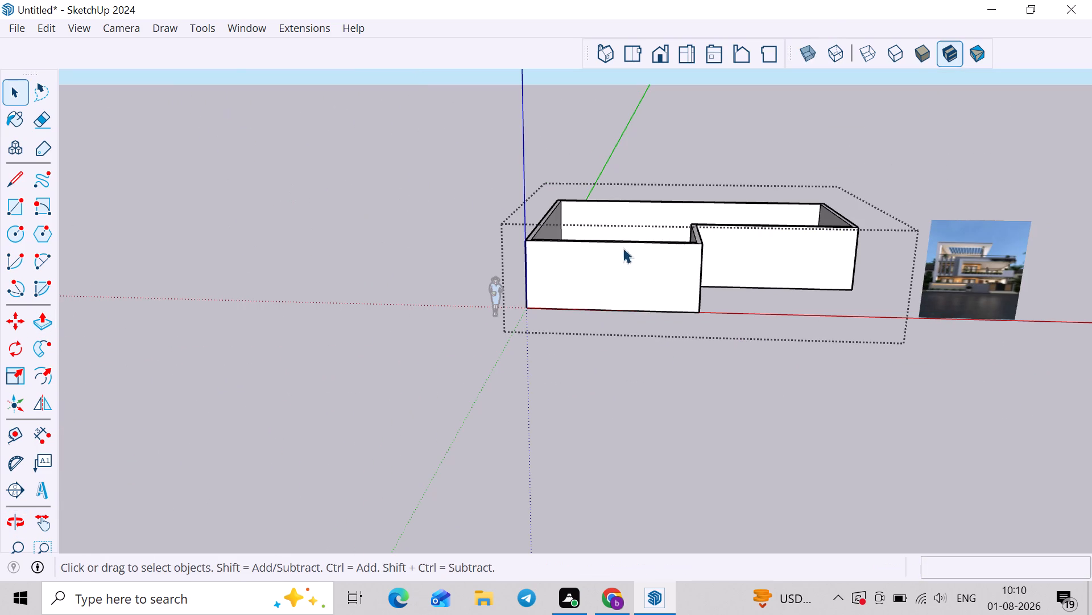
pyautogui.keyDown('shift'); pyautogui.moveTo(585, 235); pyautogui.dragTo(564, 239, button='middle'); pyautogui.keyUp('shift')
pyautogui.click(462, 200)
# Examine the reference image's front facade against the extruded L-shaped walls.
pyautogui.keyDown('shift'); pyautogui.moveTo(755, 266); pyautogui.dragTo(621, 248, button='middle'); pyautogui.keyUp('shift')
pyautogui.scroll(10, 870, 258)
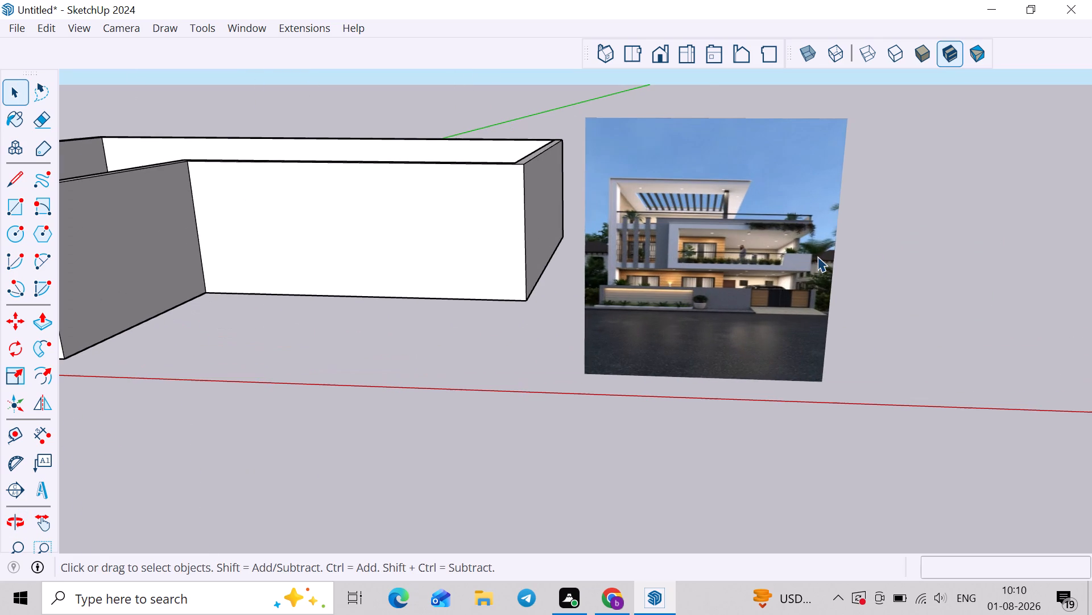
pyautogui.scroll(-9, 817, 256)
pyautogui.keyDown('shift'); pyautogui.moveTo(725, 284); pyautogui.dragTo(862, 246, button='middle'); pyautogui.keyUp('shift')
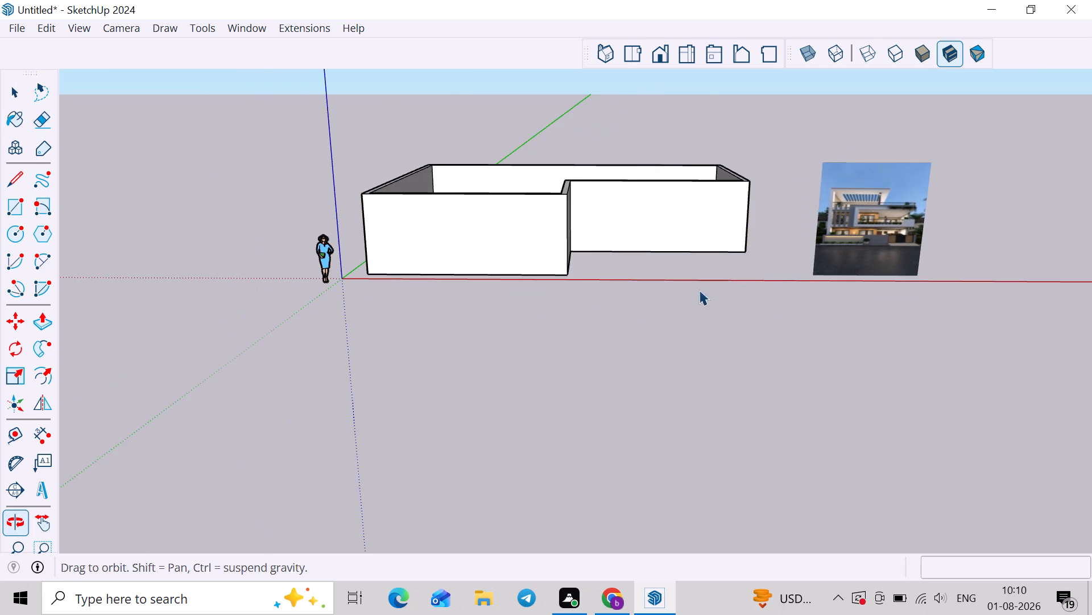
pyautogui.moveTo(583, 278); pyautogui.dragTo(603, 269, button='middle')
pyautogui.moveTo(624, 225); pyautogui.dragTo(576, 234, button='middle')
pyautogui.moveTo(688, 285); pyautogui.dragTo(700, 248, button='middle')
pyautogui.keyDown('shift'); pyautogui.moveTo(829, 245); pyautogui.dragTo(750, 265, button='middle'); pyautogui.keyUp('shift')
pyautogui.scroll(4, 891, 259)
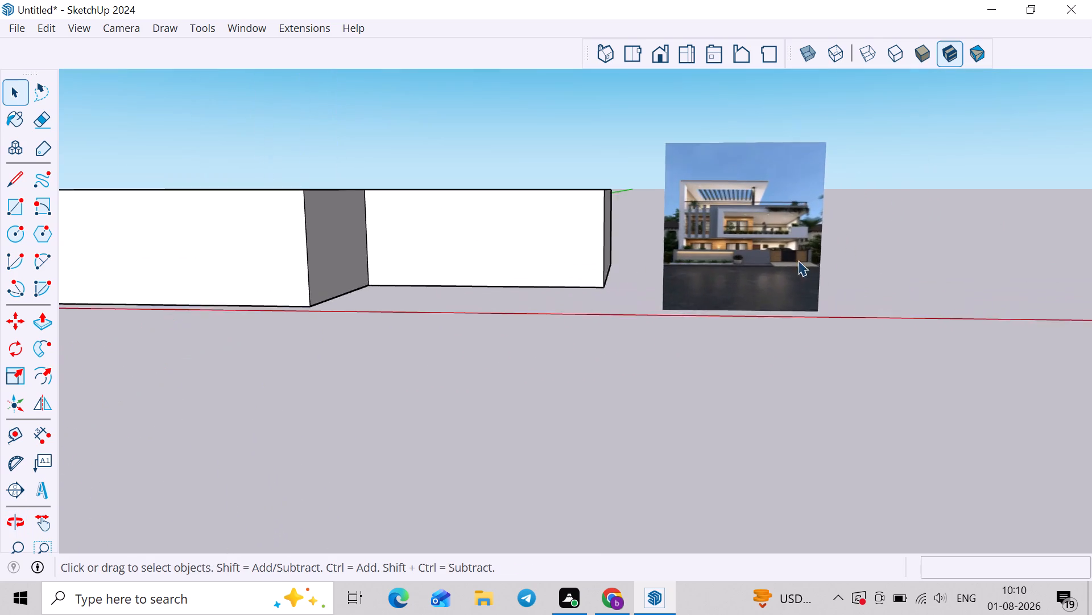
pyautogui.scroll(3, 798, 260)
pyautogui.scroll(-4, 759, 258)
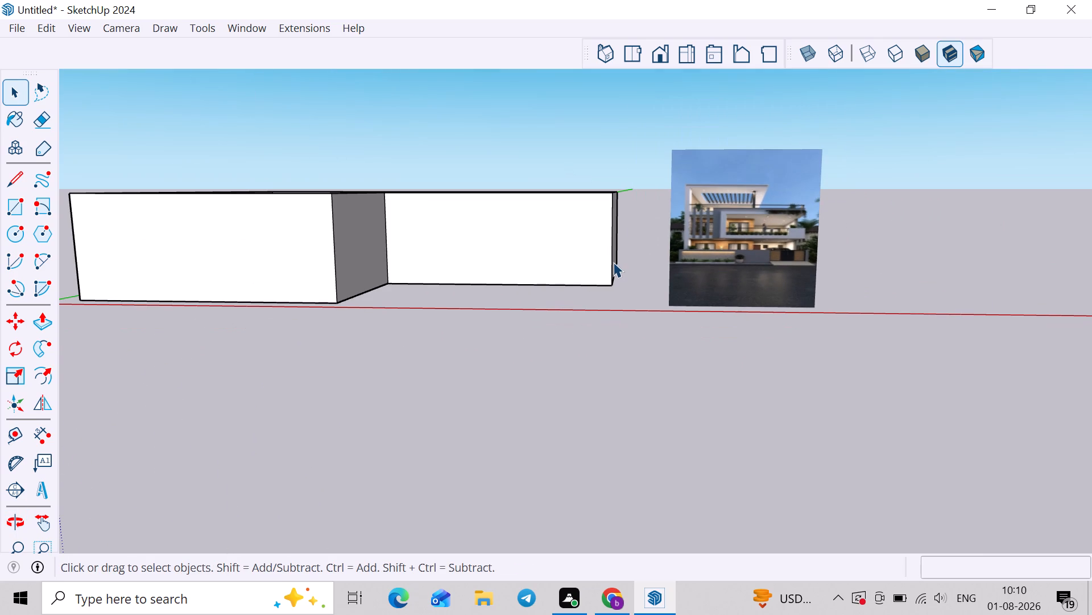
pyautogui.keyDown('shift'); pyautogui.moveTo(482, 255); pyautogui.dragTo(617, 268, button='middle'); pyautogui.keyUp('shift')
pyautogui.moveTo(548, 281); pyautogui.dragTo(553, 271, button='middle')
pyautogui.scroll(2, 465, 284)
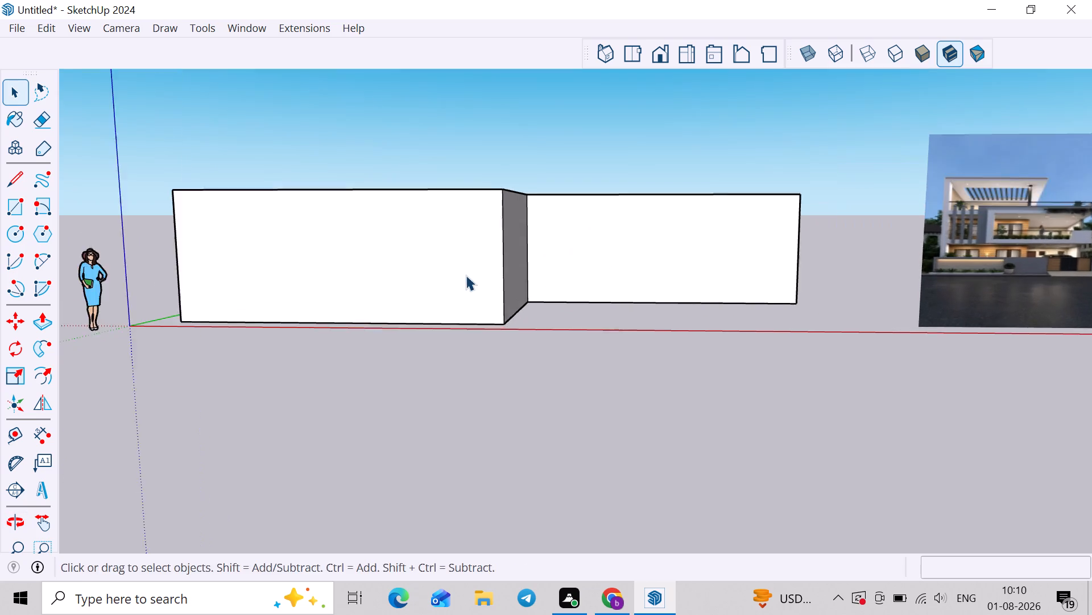
pyautogui.scroll(1, 466, 275)
pyautogui.moveTo(465, 272); pyautogui.dragTo(549, 260, button='middle')
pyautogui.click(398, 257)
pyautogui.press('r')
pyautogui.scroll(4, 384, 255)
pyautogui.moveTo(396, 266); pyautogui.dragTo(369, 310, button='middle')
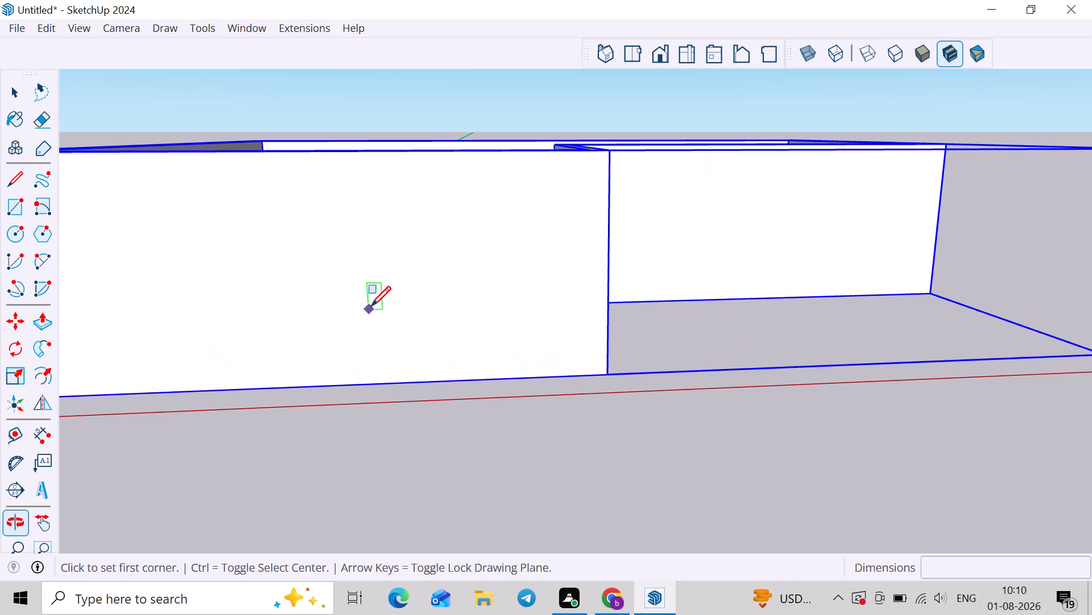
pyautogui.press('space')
# Open the wall group for editing and ready the Tape Measure tool for guides on the front wall.
pyautogui.scroll(-5, 382, 291)
pyautogui.press('space')
pyautogui.doubleClick(396, 289)
pyautogui.press('r')
pyautogui.press('t')
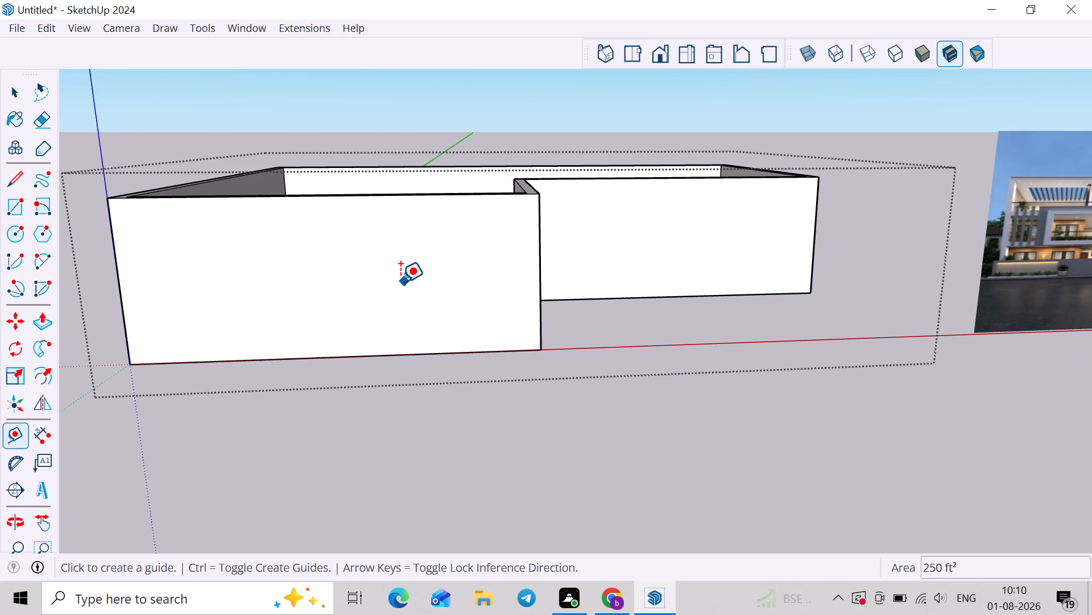
pyautogui.scroll(-1, 267, 270)
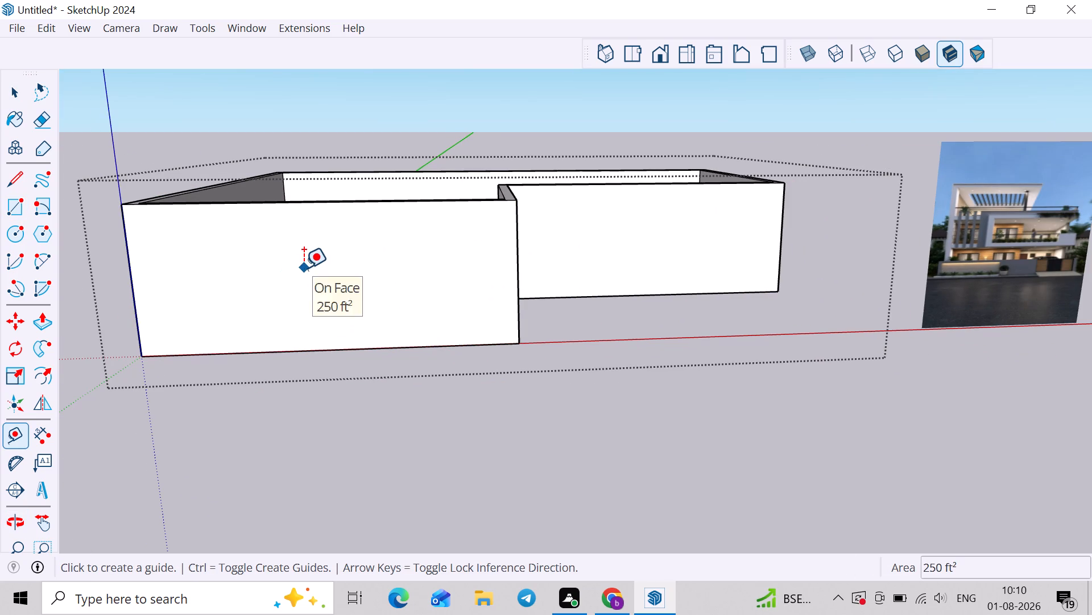
pyautogui.scroll(-4, 329, 256)
pyautogui.moveTo(338, 269); pyautogui.dragTo(294, 286, button='middle')
pyautogui.scroll(3, 286, 198)
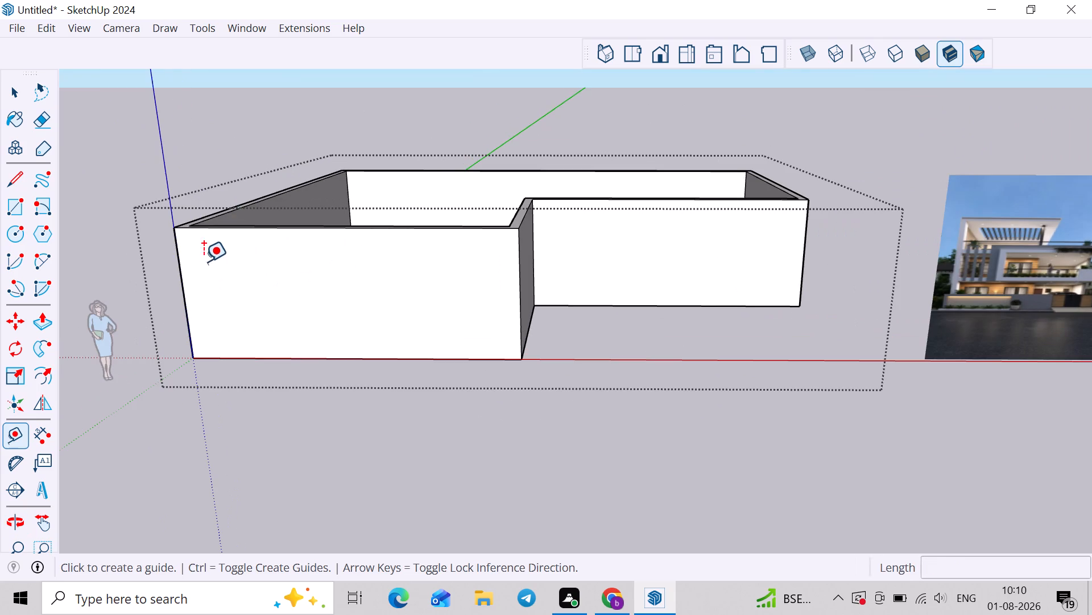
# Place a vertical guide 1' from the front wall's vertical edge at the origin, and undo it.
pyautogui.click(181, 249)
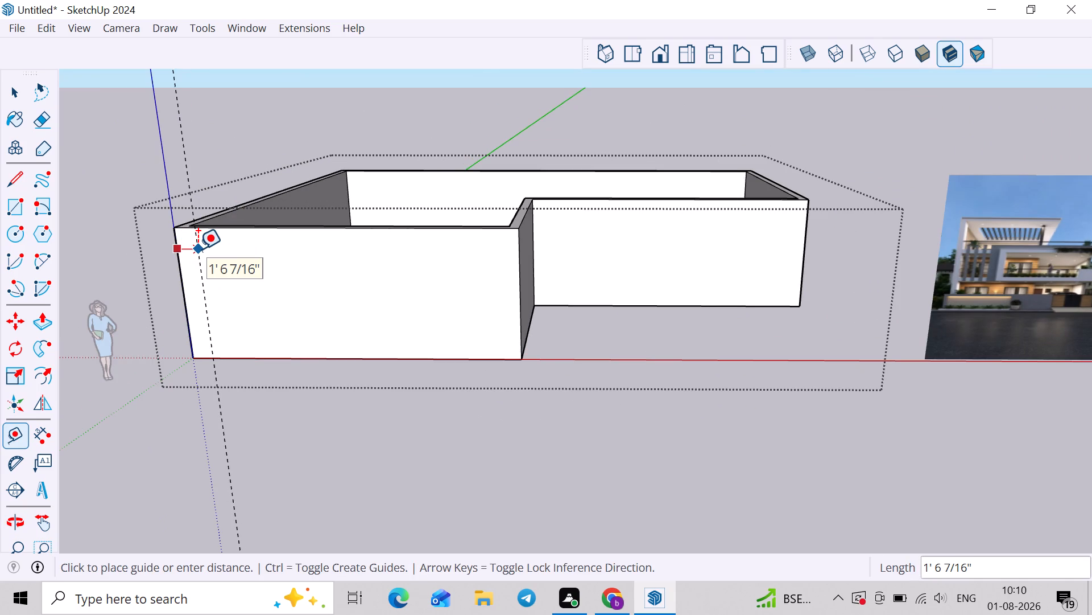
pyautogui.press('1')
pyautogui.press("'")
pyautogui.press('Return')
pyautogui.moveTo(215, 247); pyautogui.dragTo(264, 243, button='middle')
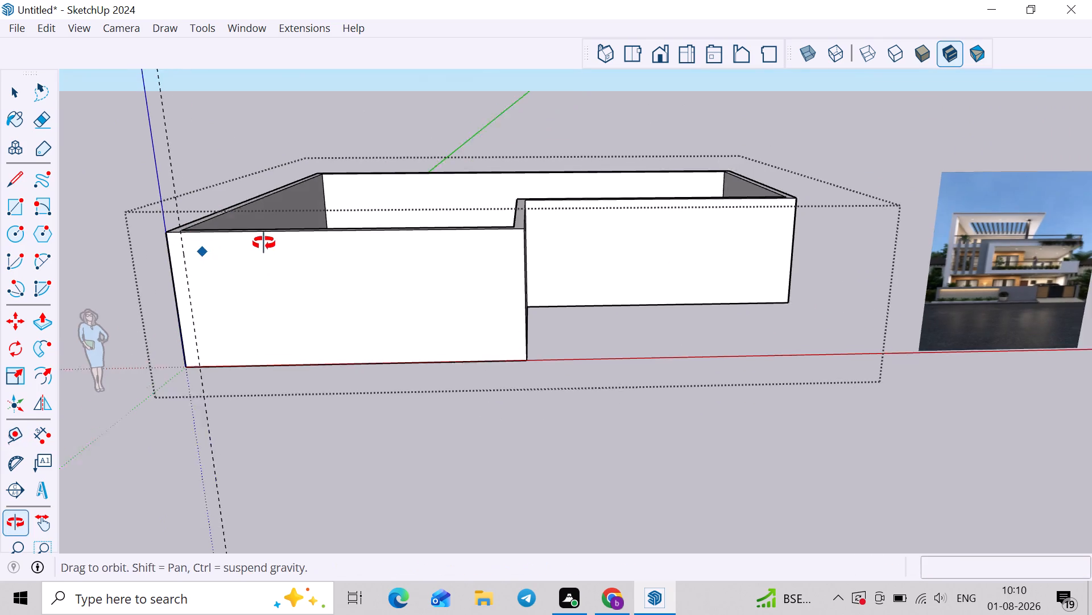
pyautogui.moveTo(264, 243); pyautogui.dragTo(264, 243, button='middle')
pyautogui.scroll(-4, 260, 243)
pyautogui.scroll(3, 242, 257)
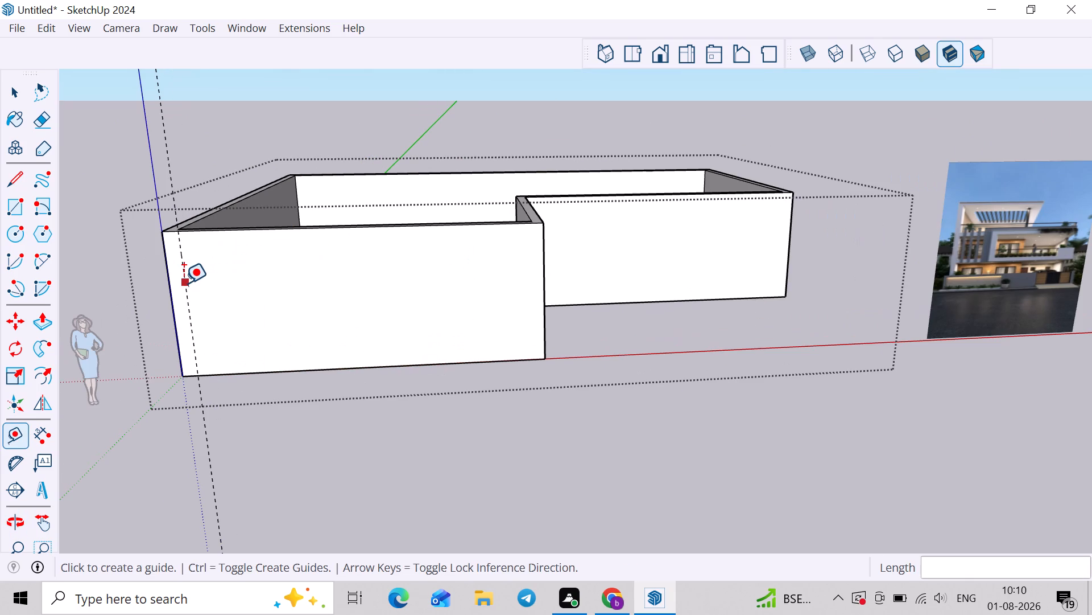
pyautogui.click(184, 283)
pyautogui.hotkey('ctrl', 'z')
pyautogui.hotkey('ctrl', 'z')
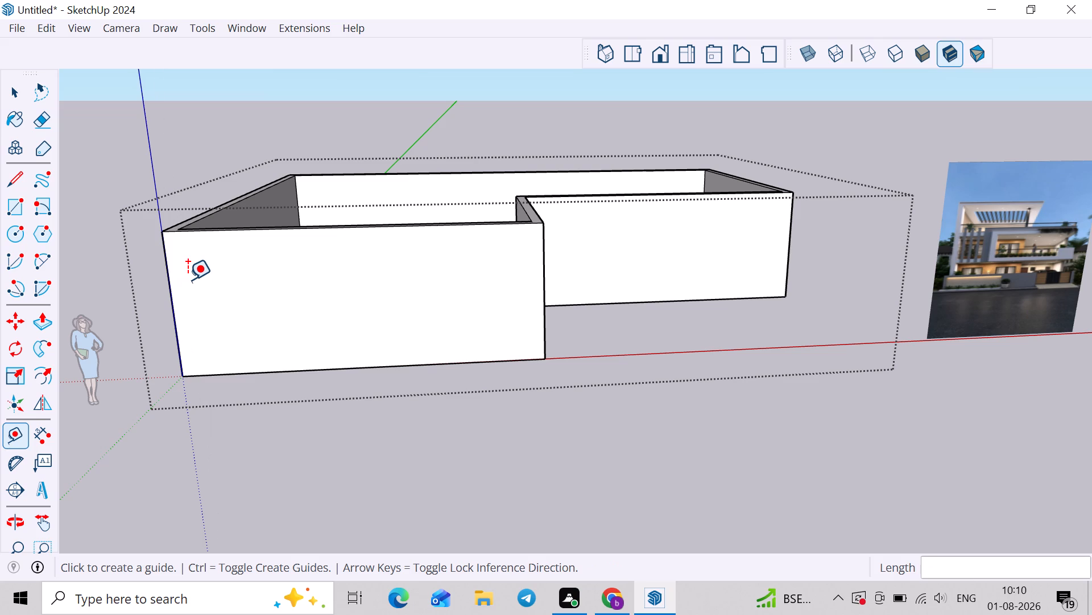
# Place vertical guides on the front wall 2' from its edge at the origin and 7' beyond that first guide.
pyautogui.click(171, 277)
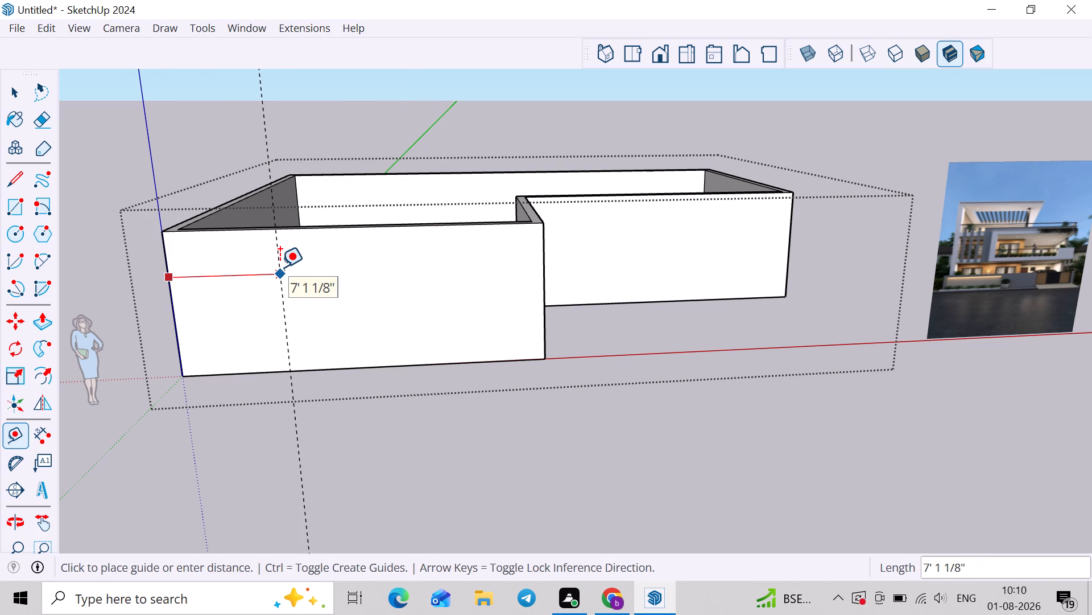
pyautogui.write("2'")
pyautogui.press('Return')
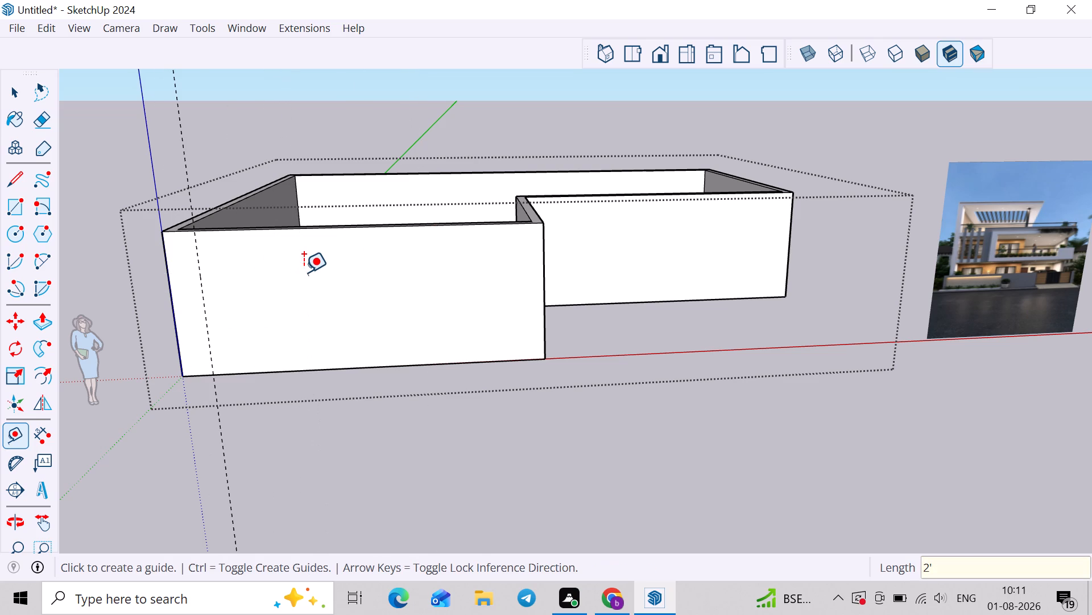
pyautogui.click(204, 276)
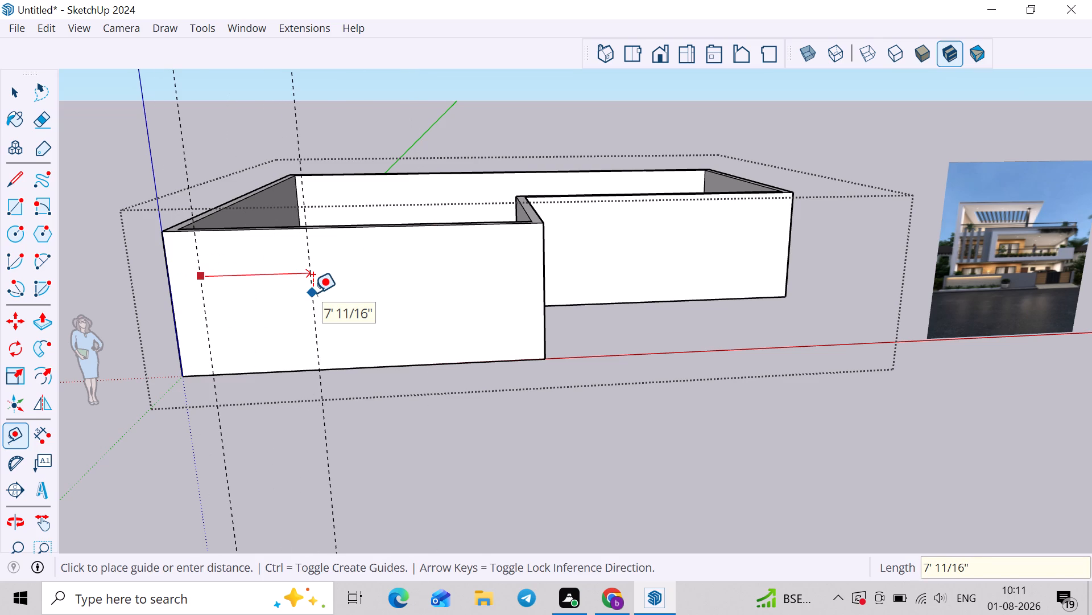
pyautogui.press('7')
pyautogui.press("'")
pyautogui.press('Return')
# Place a horizontal guide on the front wall 3' below its top edge, locked to the vertical axis.
pyautogui.moveTo(305, 289); pyautogui.dragTo(315, 273, button='middle')
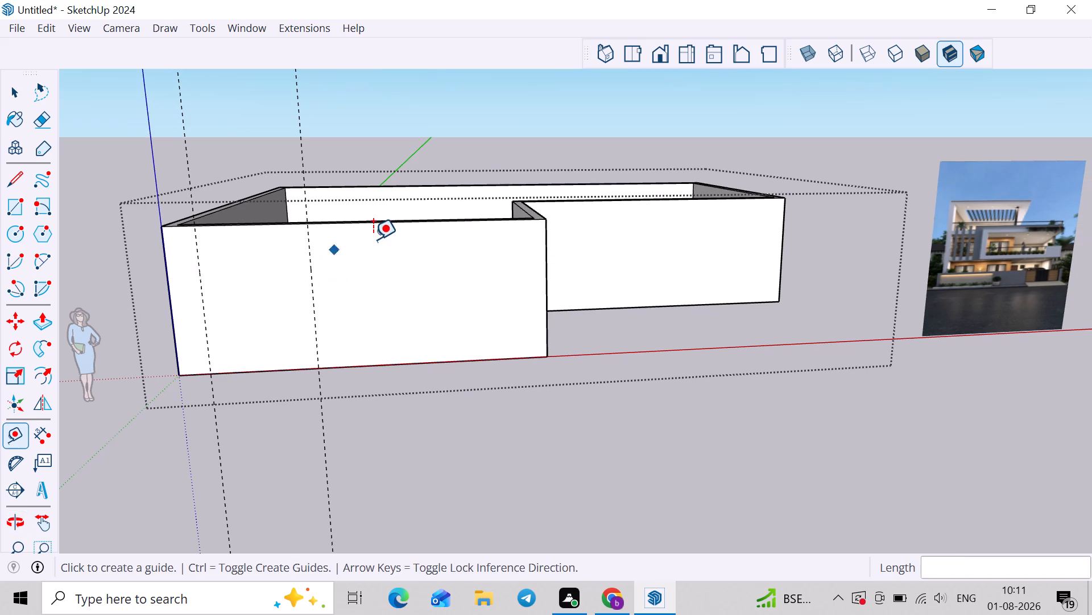
pyautogui.click(384, 223)
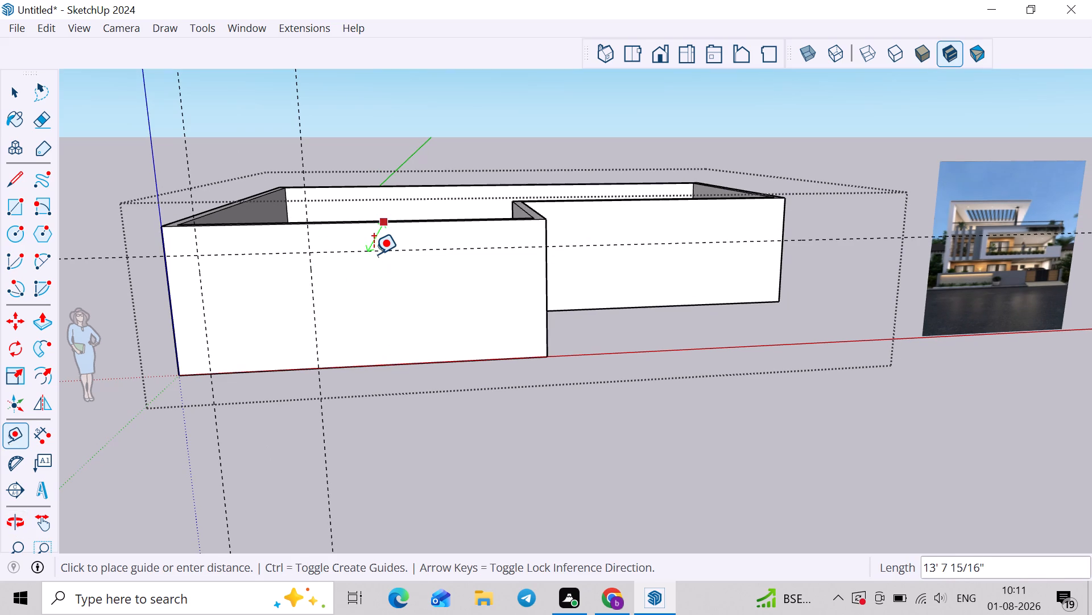
pyautogui.press('Up')
pyautogui.press('3')
pyautogui.press("'")
pyautogui.press('Return')
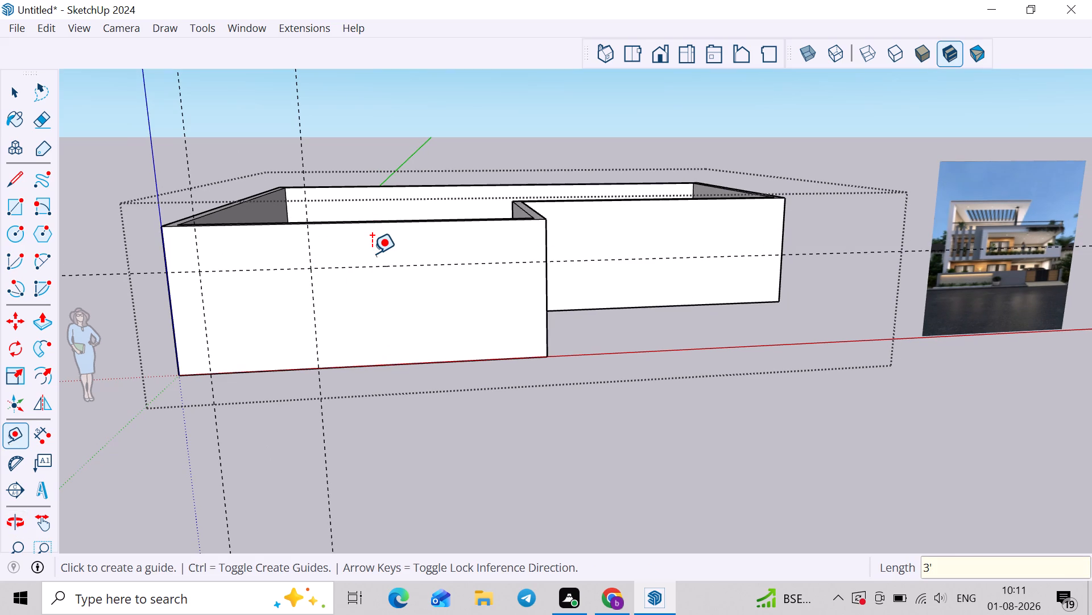
# Place a horizontal guide on the front wall 1' above its bottom edge, locked to the vertical axis.
pyautogui.scroll(3, 374, 277)
pyautogui.click(349, 396)
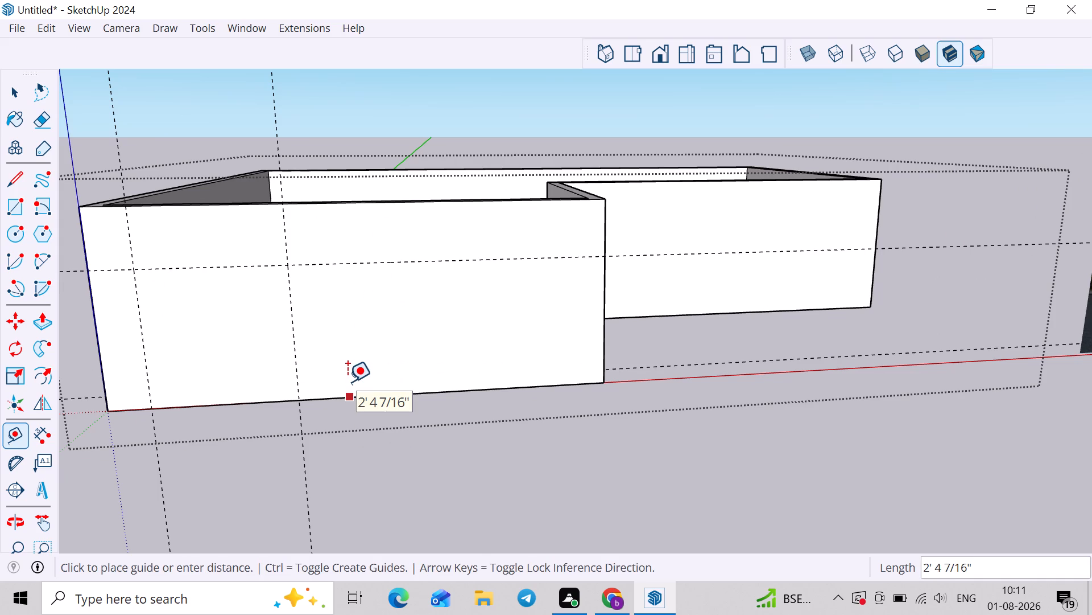
pyautogui.press('Up')
pyautogui.press('1')
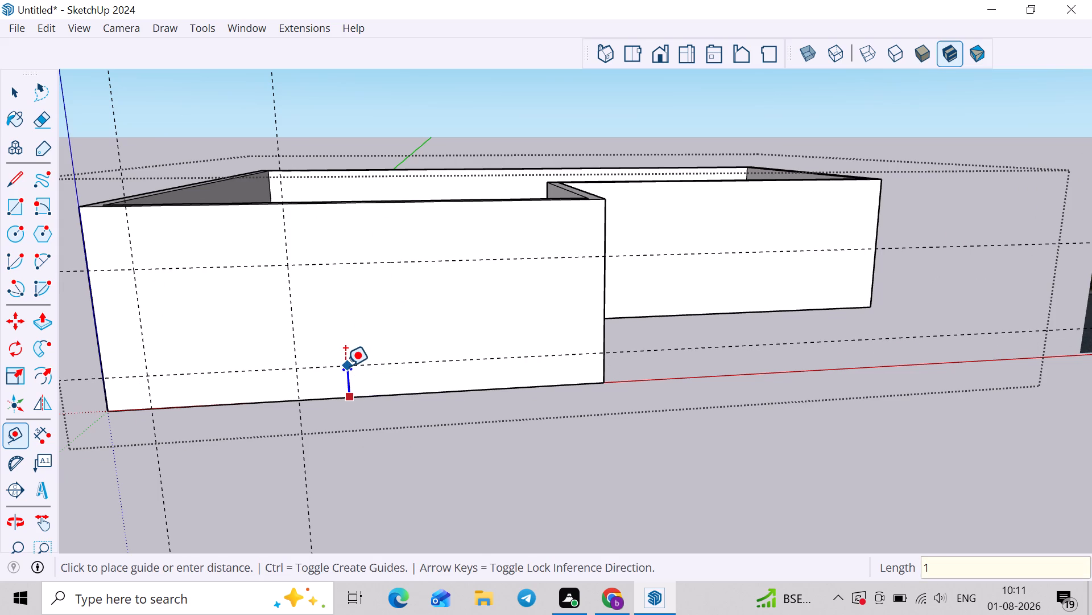
pyautogui.press("'")
pyautogui.press('Return')
pyautogui.scroll(-4, 345, 363)
pyautogui.moveTo(322, 341); pyautogui.dragTo(297, 314, button='middle')
pyautogui.press('space')
# Place two more vertical guides on the front wall, 3' beyond the second vertical guide and 7' beyond that one.
pyautogui.scroll(-1, 303, 327)
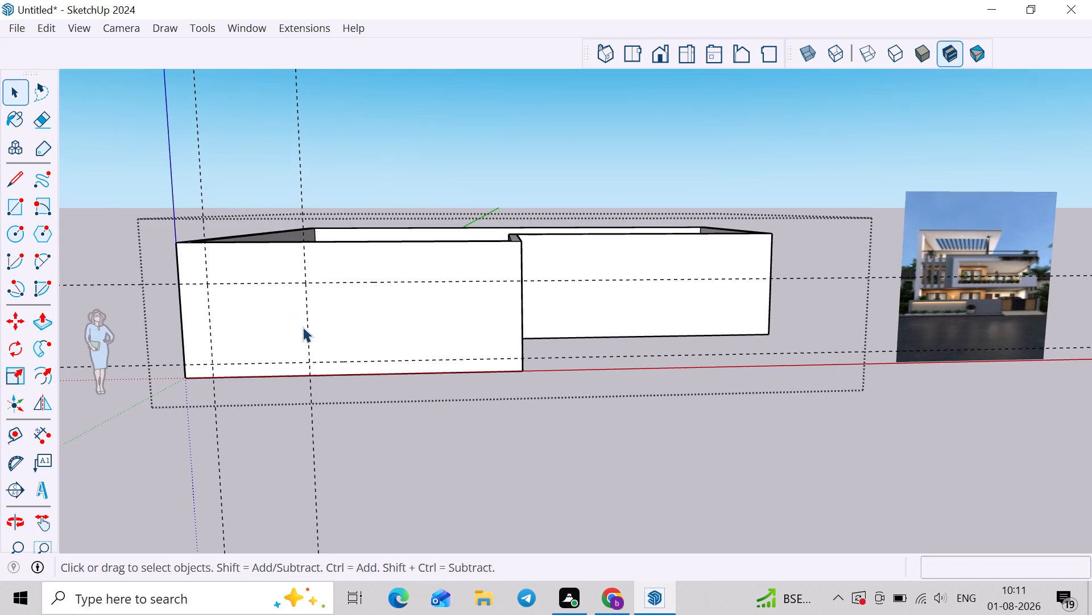
pyautogui.scroll(-1, 303, 327)
pyautogui.press('t')
pyautogui.click(308, 315)
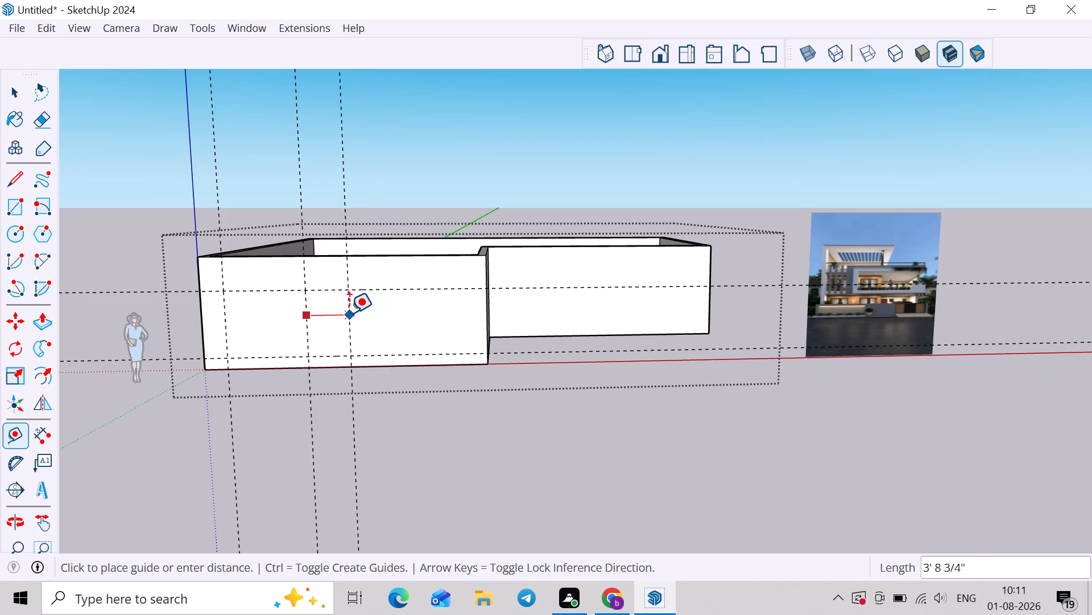
pyautogui.press('3')
pyautogui.press("'")
pyautogui.press('Return')
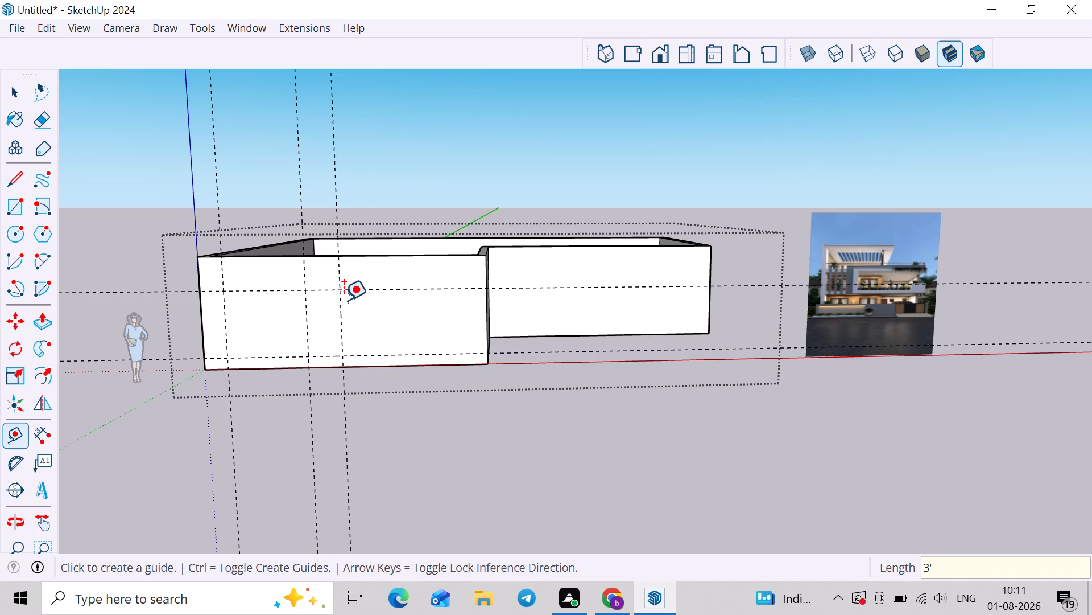
pyautogui.click(344, 305)
pyautogui.press('7')
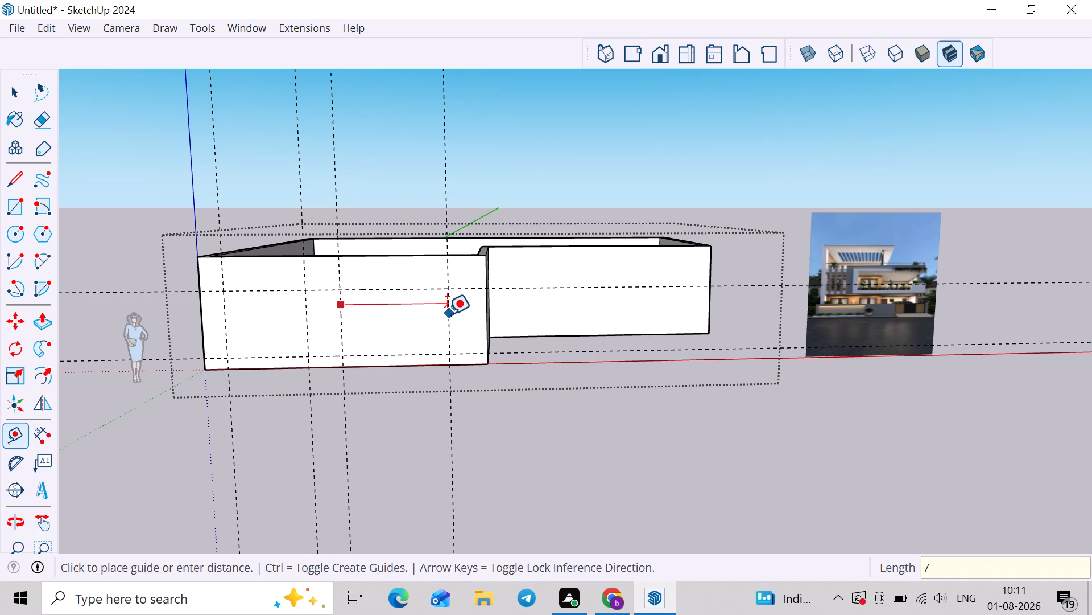
pyautogui.press("'")
pyautogui.press('Return')
pyautogui.press('space')
# Draw a window rectangle on the front wall between the first two vertical guides and the two horizontal guides.
pyautogui.press('e')
pyautogui.press('r')
pyautogui.scroll(2, 251, 316)
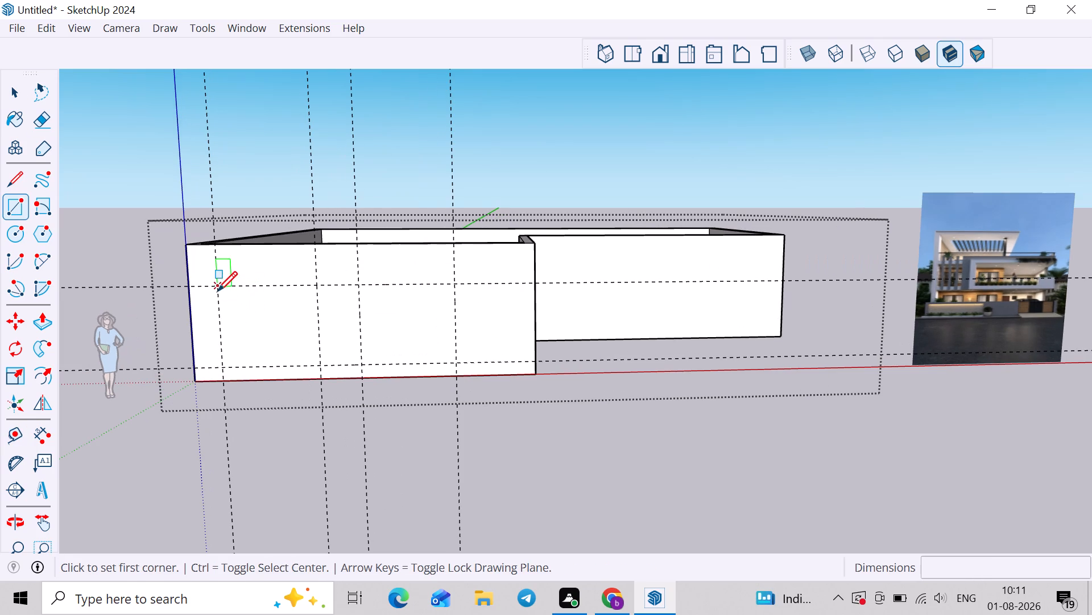
pyautogui.click(217, 290)
pyautogui.click(322, 367)
pyautogui.press('space')
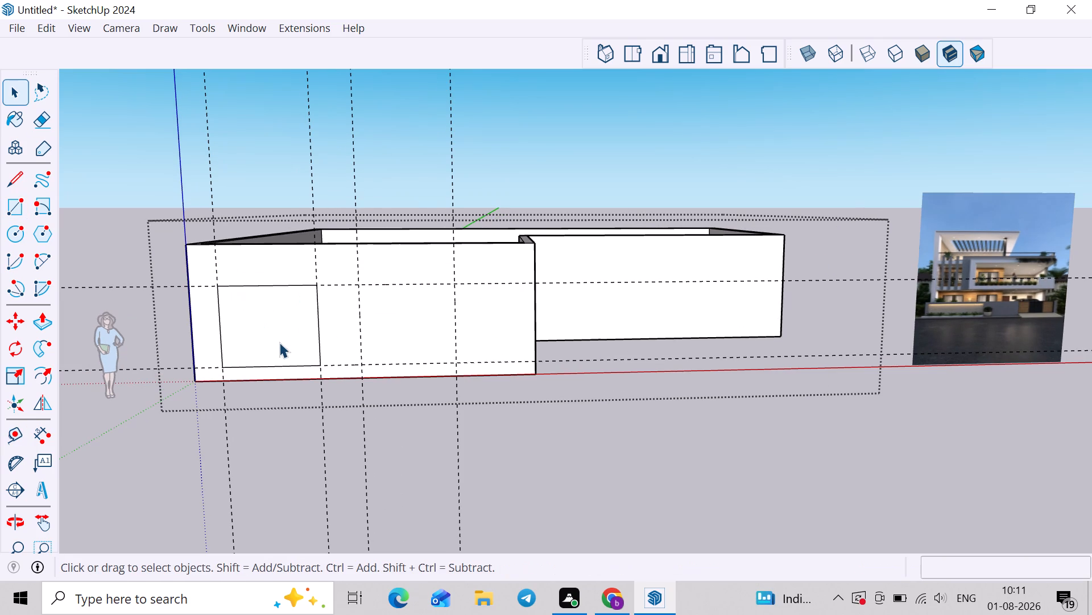
# Copy the window rectangle 10' along the front wall to the third vertical guide.
pyautogui.doubleClick(274, 328)
pyautogui.press('m')
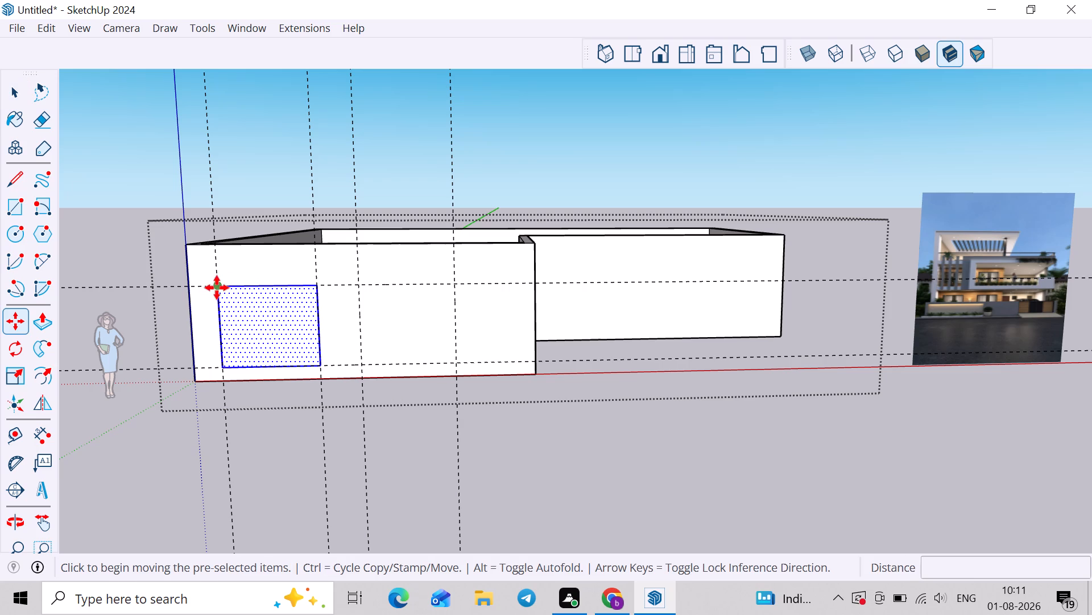
pyautogui.click(219, 288)
pyautogui.click(362, 285)
pyautogui.press('space')
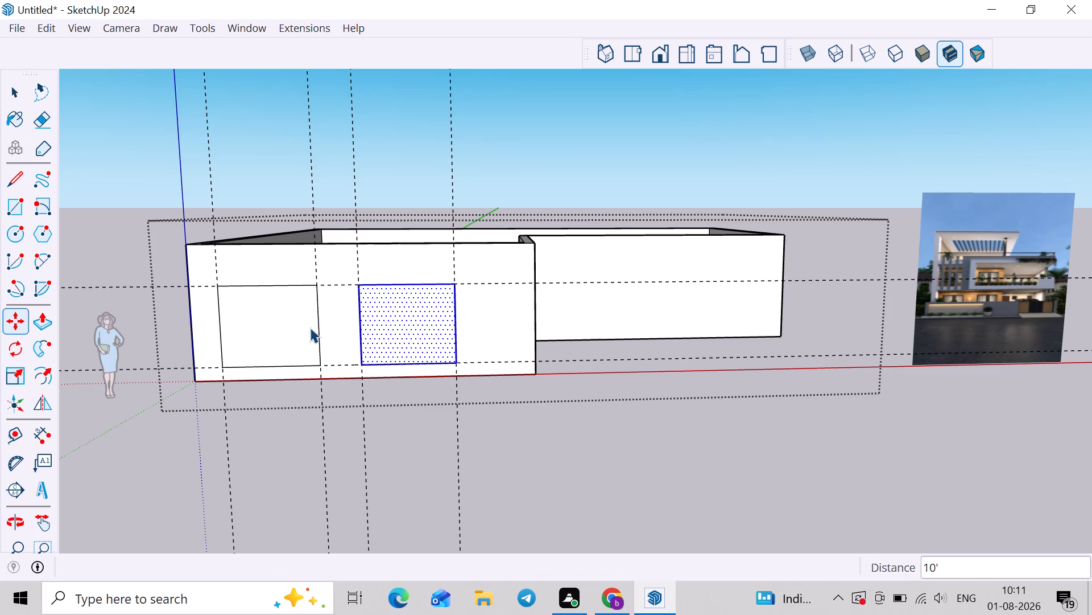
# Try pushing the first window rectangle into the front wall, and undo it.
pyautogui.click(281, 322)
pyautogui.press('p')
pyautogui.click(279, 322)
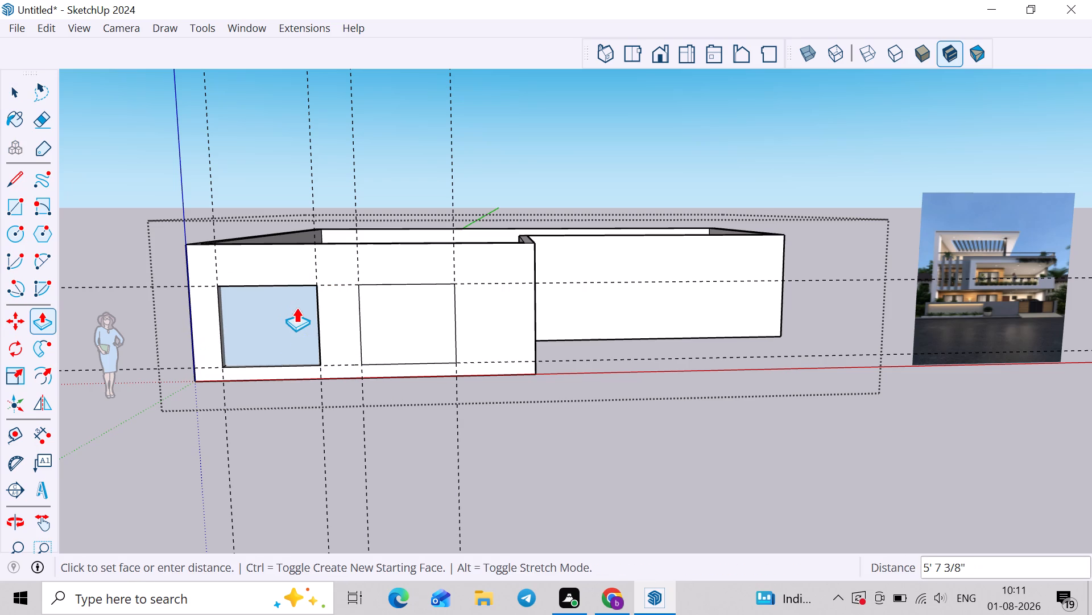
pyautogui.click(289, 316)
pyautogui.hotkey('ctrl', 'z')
# Push both window rectangles 9" through the front wall to cut the openings, and close the wall group.
pyautogui.moveTo(268, 357); pyautogui.dragTo(241, 382, button='middle')
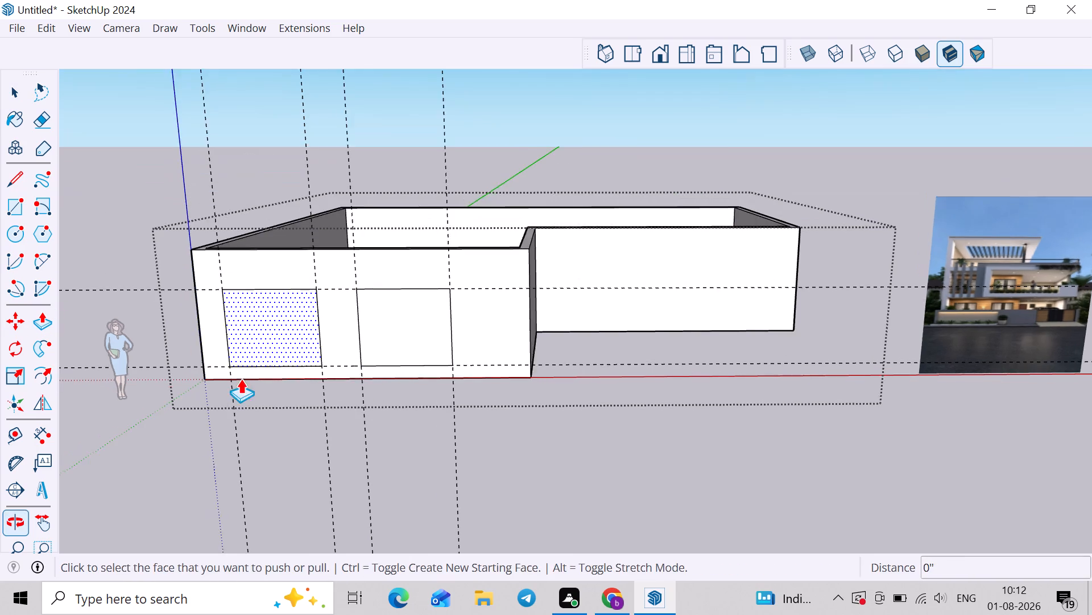
pyautogui.scroll(3, 267, 337)
pyautogui.click(269, 329)
pyautogui.click(294, 289)
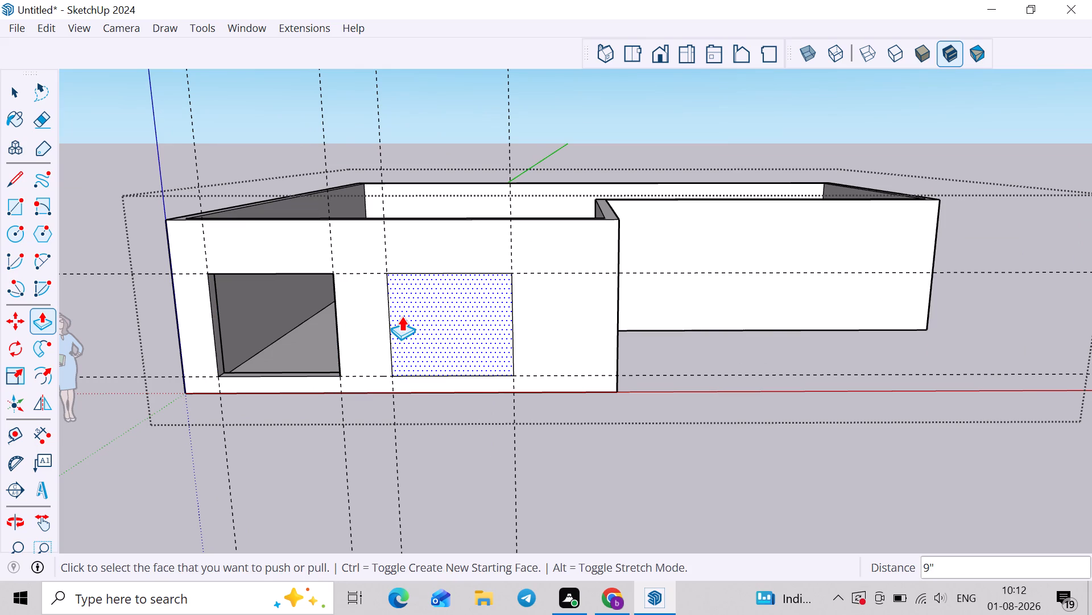
pyautogui.doubleClick(402, 316)
pyautogui.scroll(-4, 402, 316)
pyautogui.moveTo(515, 359); pyautogui.dragTo(553, 352, button='middle')
pyautogui.press('space')
pyautogui.click(583, 434)
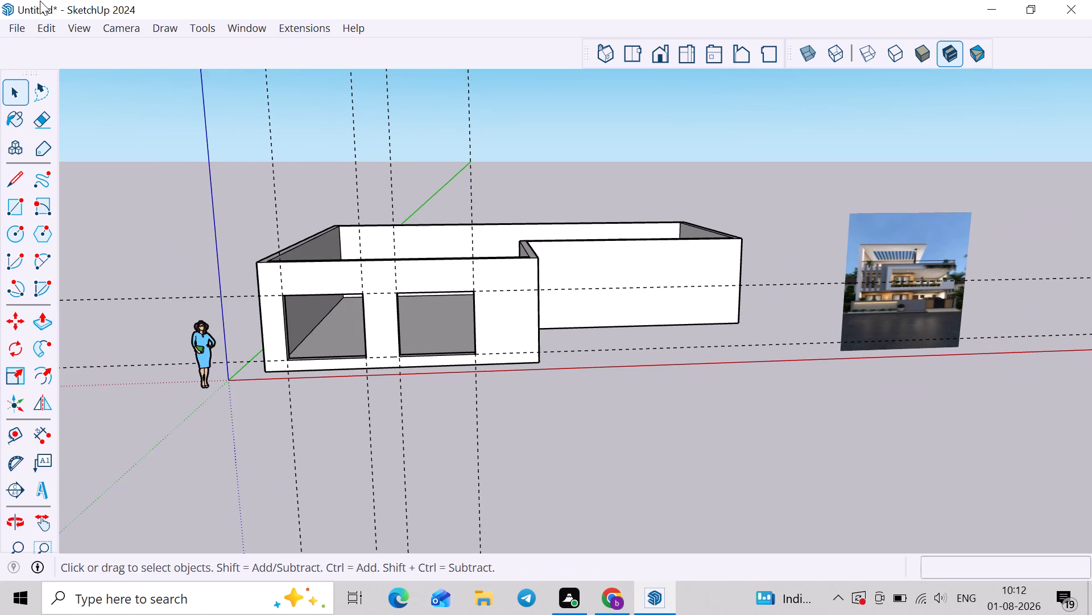
# Delete all guides from the model.
pyautogui.click(42, 27)
pyautogui.click(64, 195)
# Compare the reference image's front facade with the modelled walls and openings.
pyautogui.scroll(-2, 200, 216)
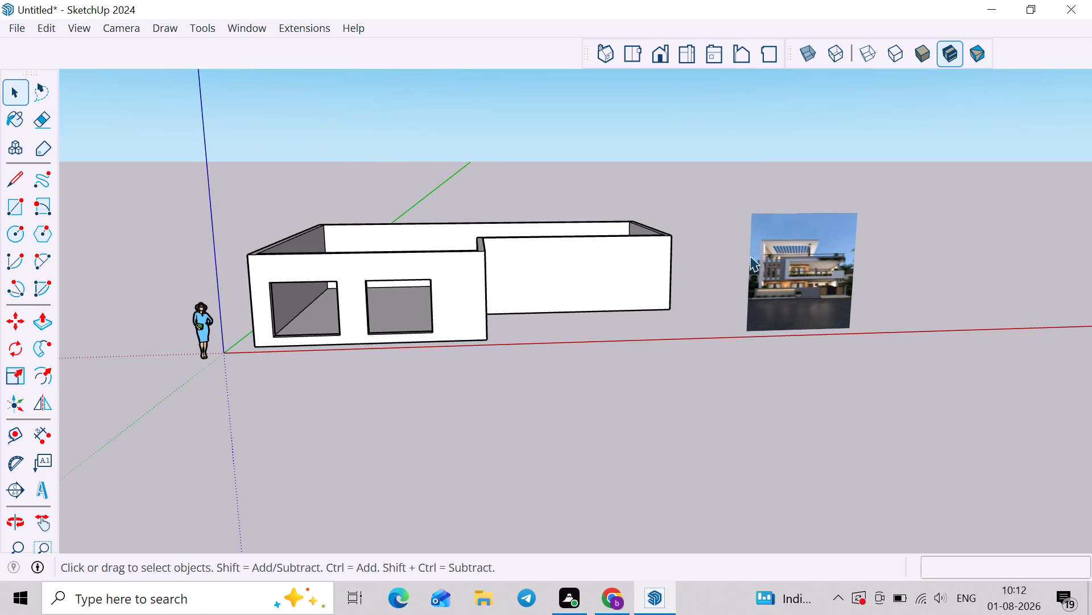
pyautogui.scroll(8, 799, 265)
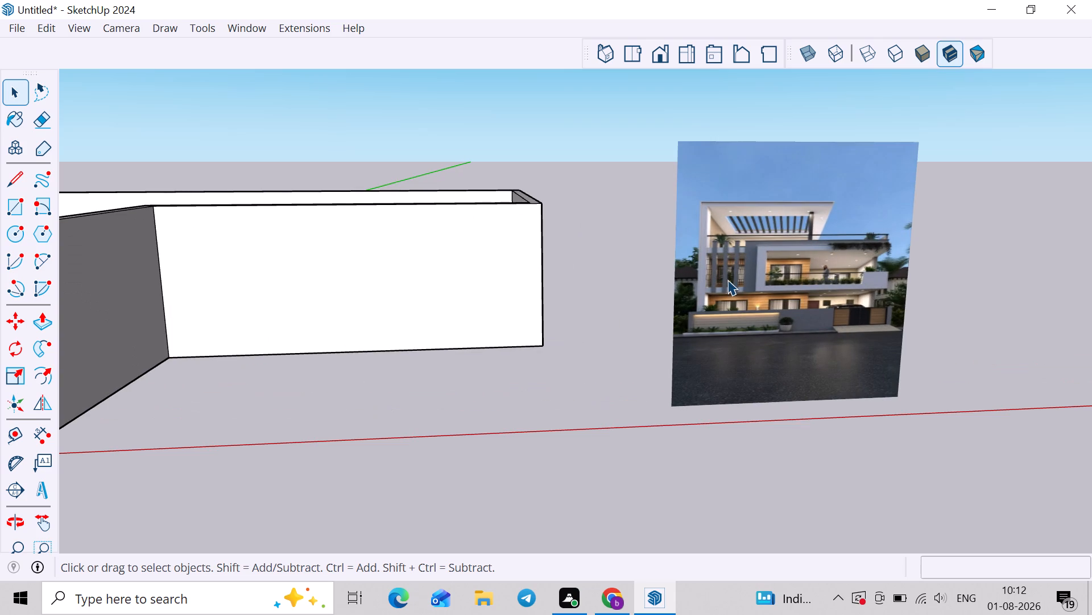
pyautogui.scroll(-3, 726, 281)
pyautogui.keyDown('shift'); pyautogui.moveTo(588, 289); pyautogui.dragTo(734, 290, button='middle'); pyautogui.keyUp('shift')
pyautogui.scroll(-4, 646, 327)
pyautogui.moveTo(591, 319); pyautogui.dragTo(472, 337, button='middle')
pyautogui.scroll(3, 470, 333)
pyautogui.moveTo(476, 330); pyautogui.dragTo(543, 304, button='middle')
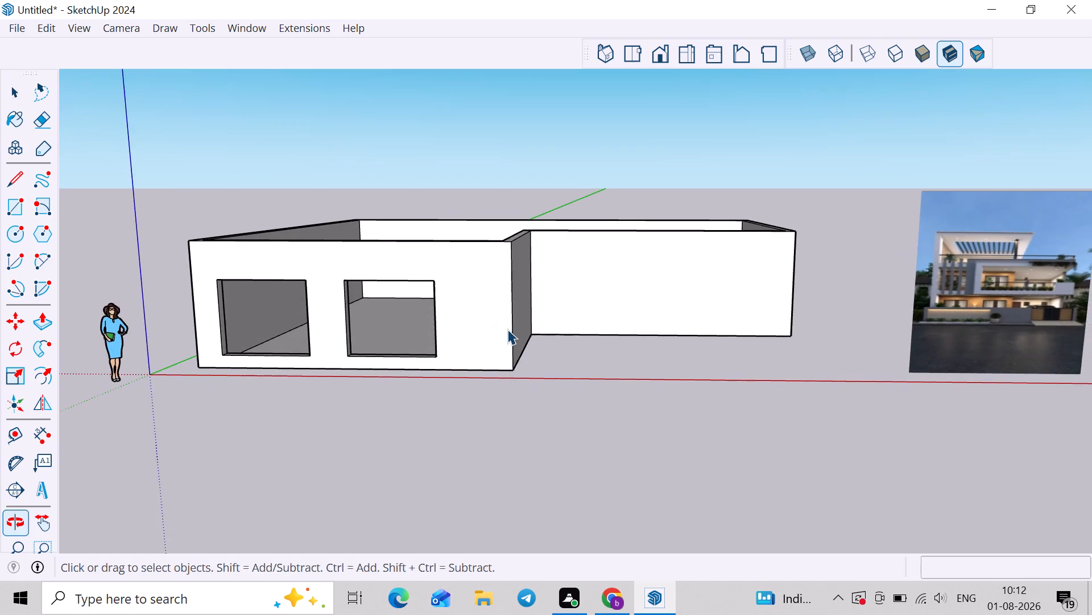
pyautogui.scroll(-2, 504, 325)
pyautogui.keyDown('shift'); pyautogui.moveTo(562, 296); pyautogui.dragTo(524, 308, button='middle'); pyautogui.keyUp('shift')
# Open the wall group and place a horizontal guide 3' below the recessed front wall's top edge, locked to the vertical axis.
pyautogui.scroll(2, 534, 315)
pyautogui.doubleClick(543, 302)
pyautogui.press('t')
pyautogui.scroll(3, 544, 288)
pyautogui.click(564, 238)
pyautogui.press('Up')
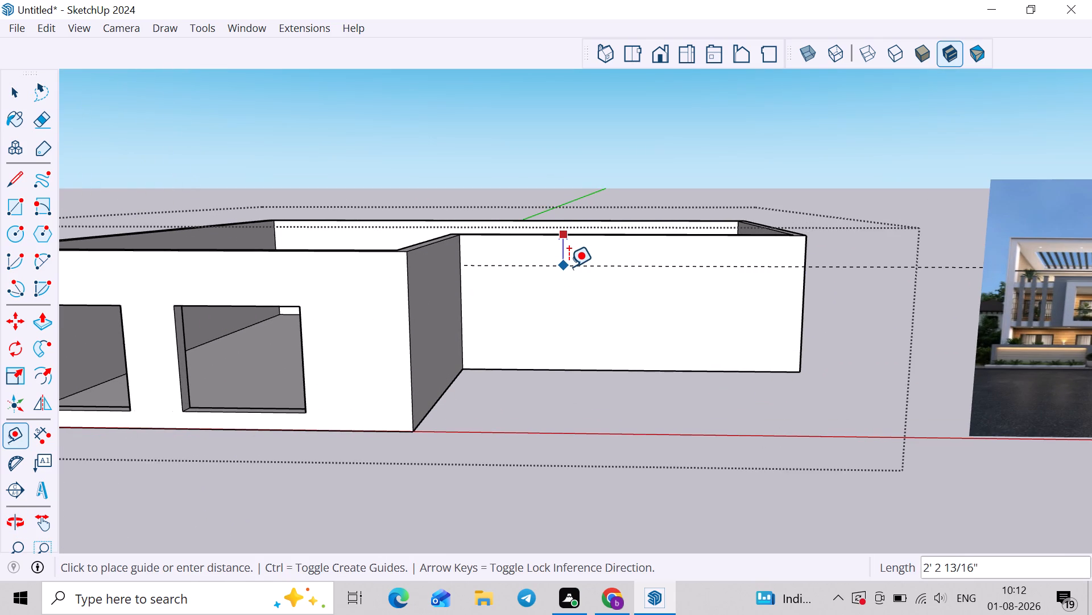
pyautogui.write("3'")
pyautogui.press('Return')
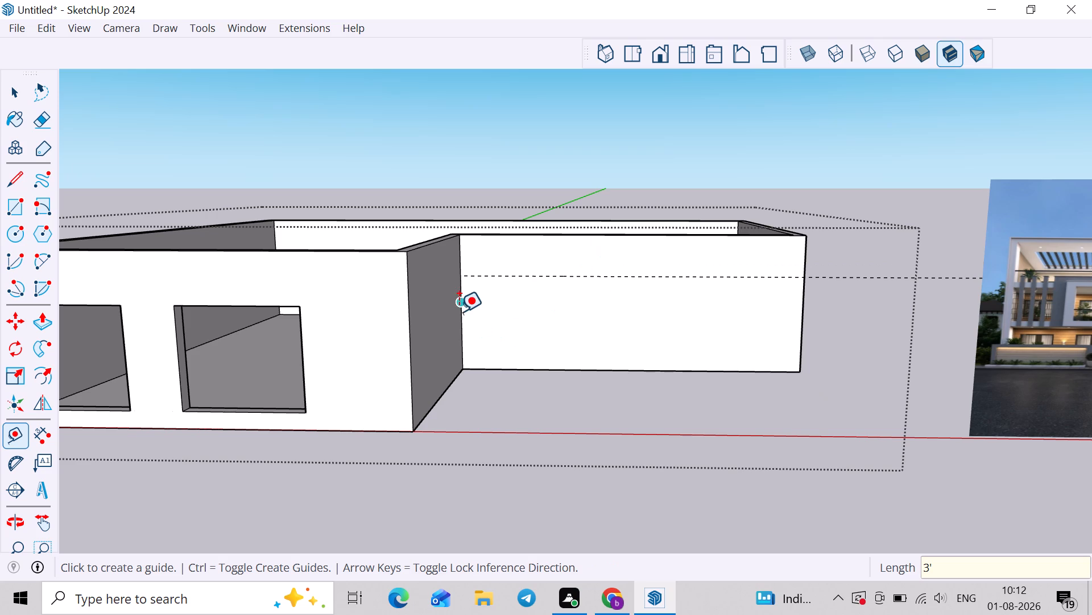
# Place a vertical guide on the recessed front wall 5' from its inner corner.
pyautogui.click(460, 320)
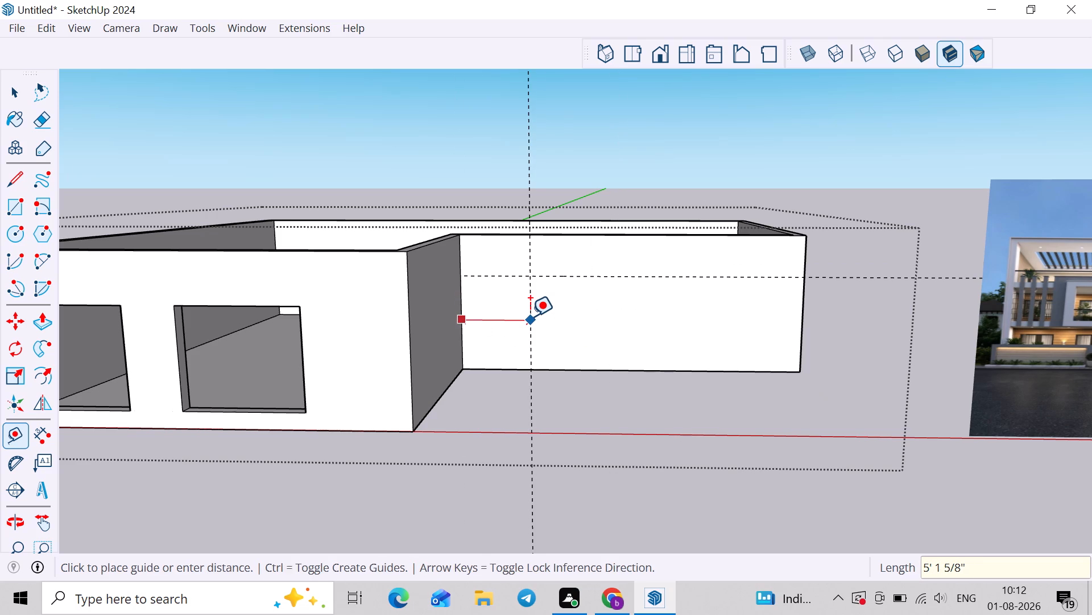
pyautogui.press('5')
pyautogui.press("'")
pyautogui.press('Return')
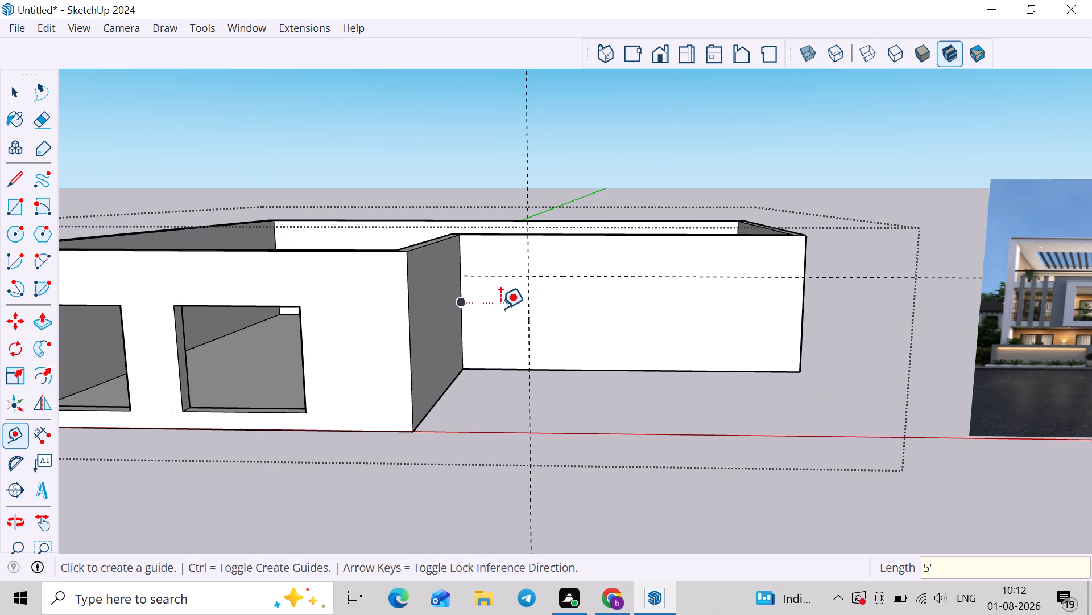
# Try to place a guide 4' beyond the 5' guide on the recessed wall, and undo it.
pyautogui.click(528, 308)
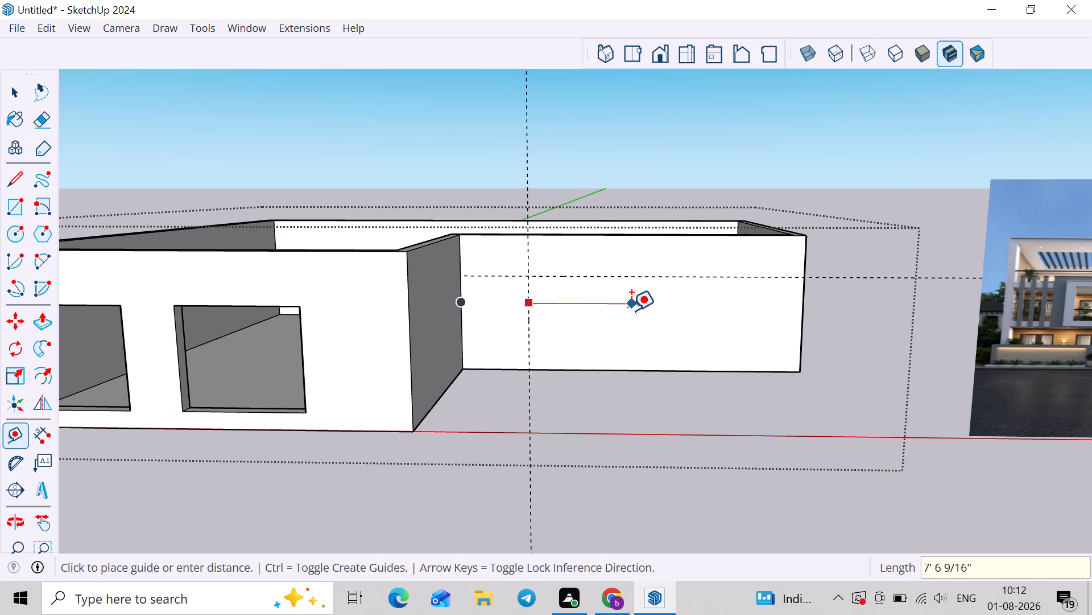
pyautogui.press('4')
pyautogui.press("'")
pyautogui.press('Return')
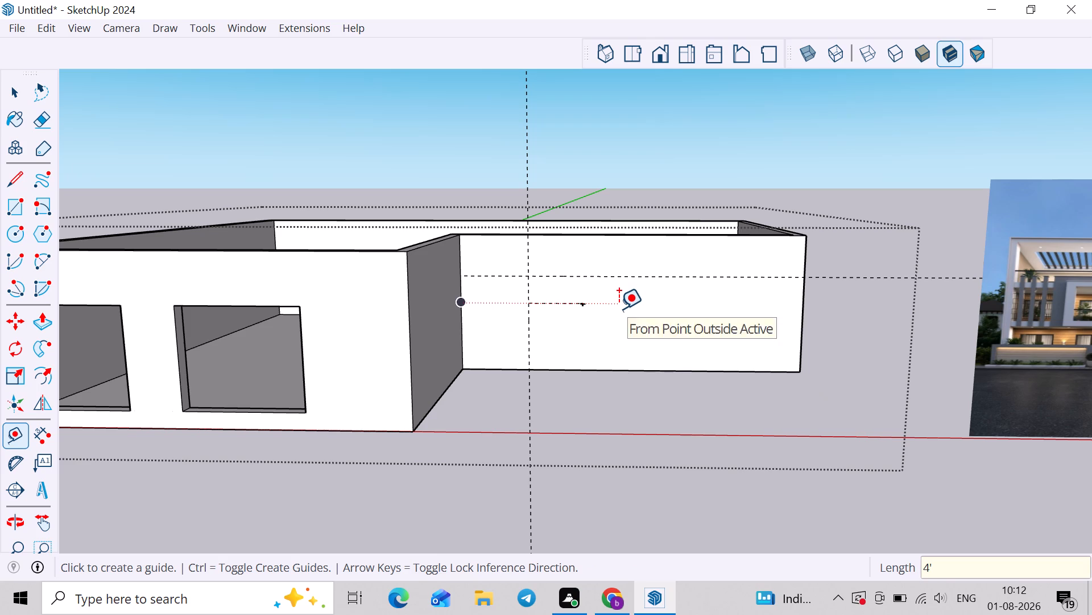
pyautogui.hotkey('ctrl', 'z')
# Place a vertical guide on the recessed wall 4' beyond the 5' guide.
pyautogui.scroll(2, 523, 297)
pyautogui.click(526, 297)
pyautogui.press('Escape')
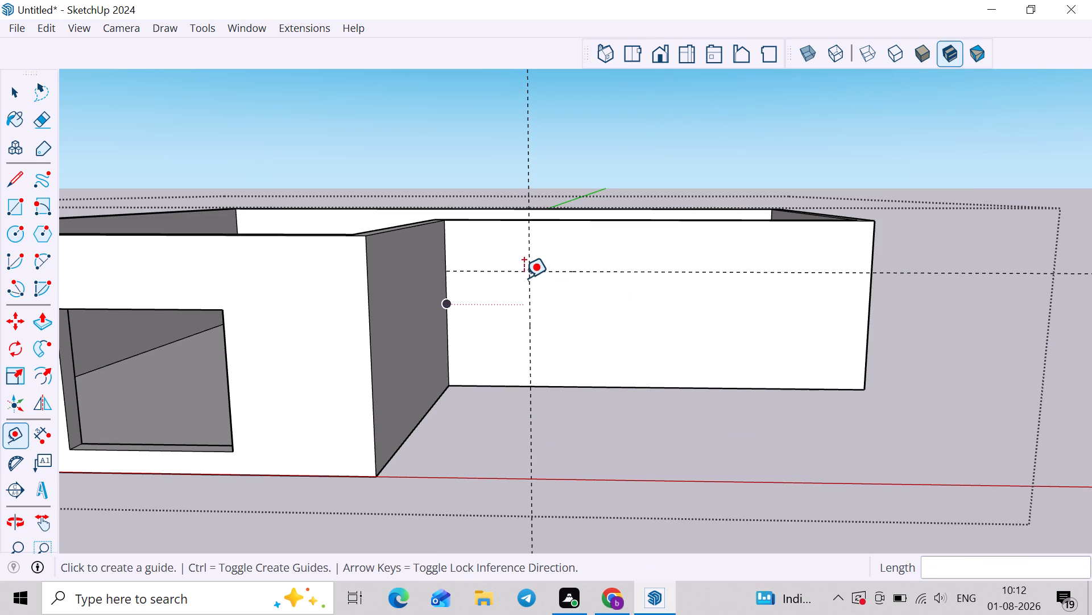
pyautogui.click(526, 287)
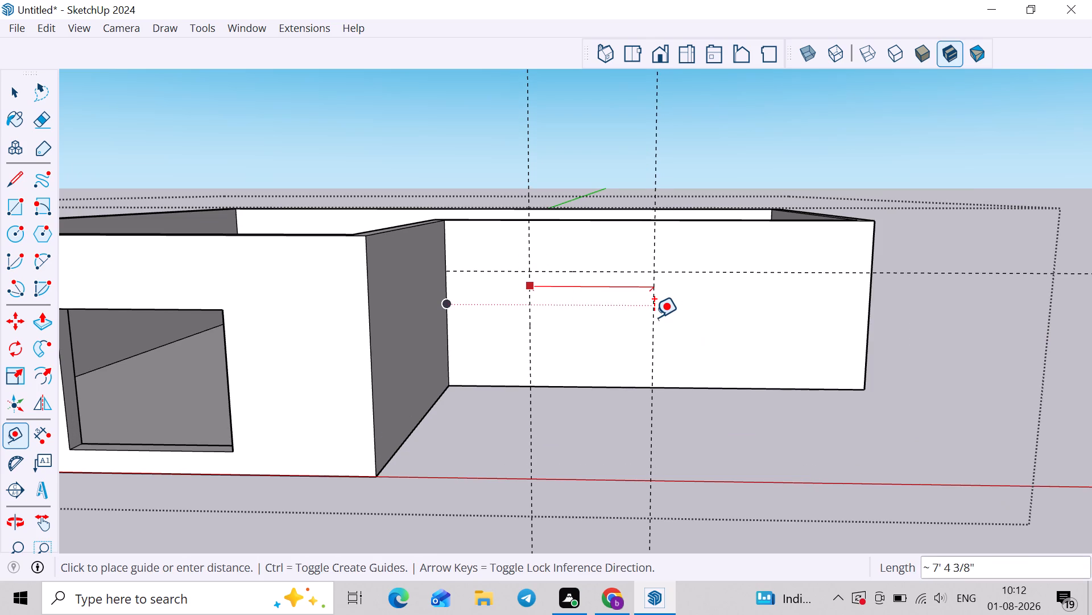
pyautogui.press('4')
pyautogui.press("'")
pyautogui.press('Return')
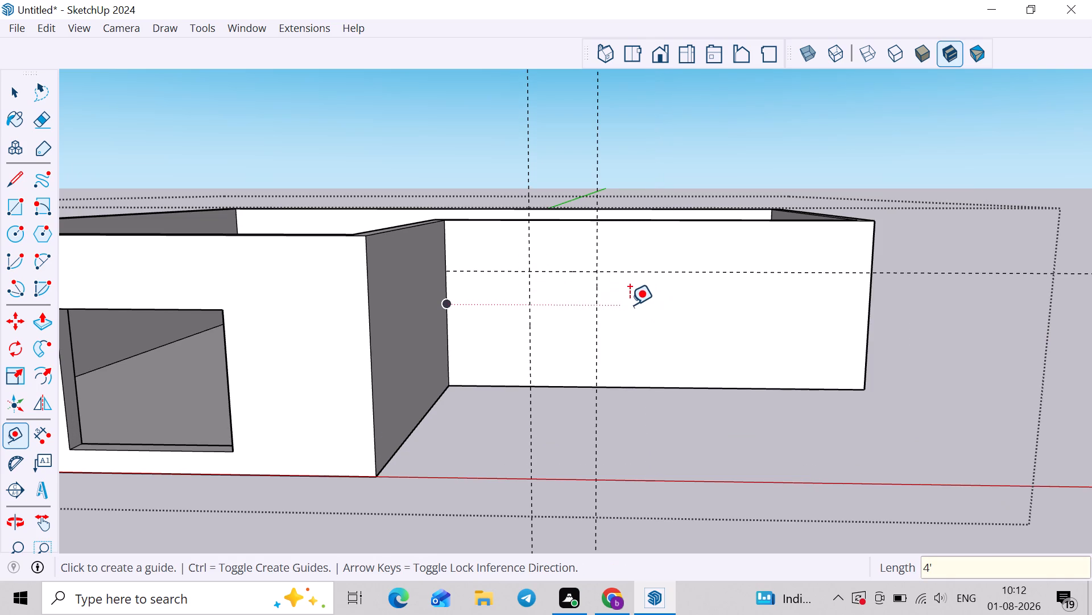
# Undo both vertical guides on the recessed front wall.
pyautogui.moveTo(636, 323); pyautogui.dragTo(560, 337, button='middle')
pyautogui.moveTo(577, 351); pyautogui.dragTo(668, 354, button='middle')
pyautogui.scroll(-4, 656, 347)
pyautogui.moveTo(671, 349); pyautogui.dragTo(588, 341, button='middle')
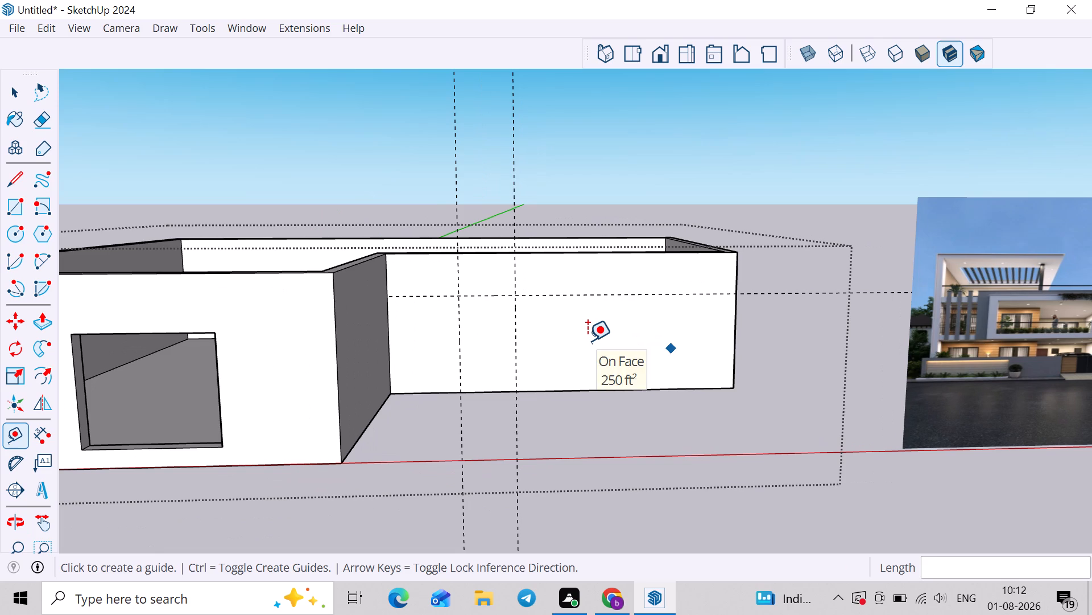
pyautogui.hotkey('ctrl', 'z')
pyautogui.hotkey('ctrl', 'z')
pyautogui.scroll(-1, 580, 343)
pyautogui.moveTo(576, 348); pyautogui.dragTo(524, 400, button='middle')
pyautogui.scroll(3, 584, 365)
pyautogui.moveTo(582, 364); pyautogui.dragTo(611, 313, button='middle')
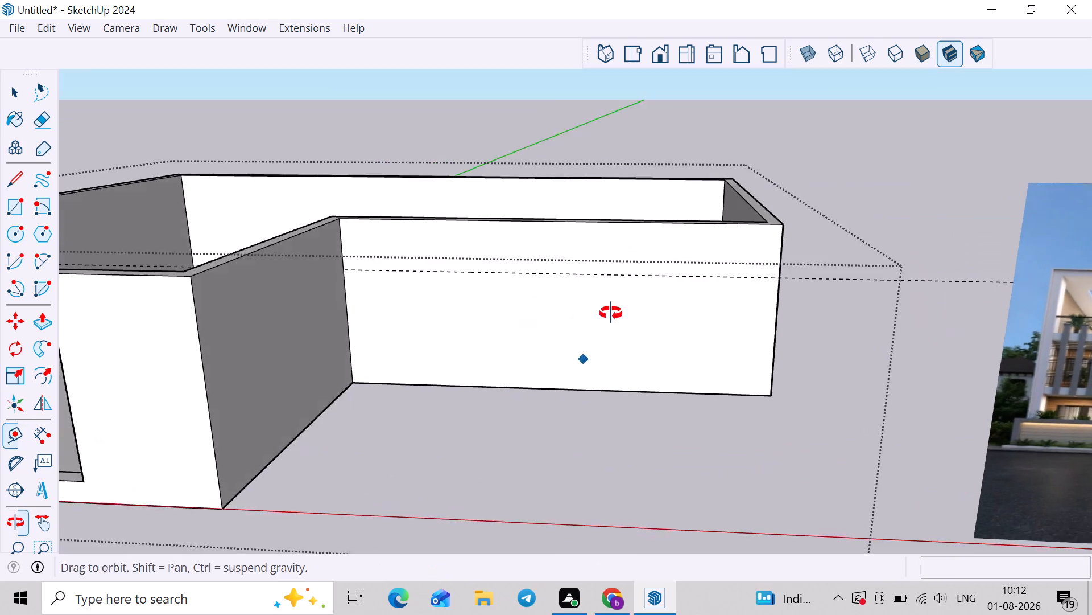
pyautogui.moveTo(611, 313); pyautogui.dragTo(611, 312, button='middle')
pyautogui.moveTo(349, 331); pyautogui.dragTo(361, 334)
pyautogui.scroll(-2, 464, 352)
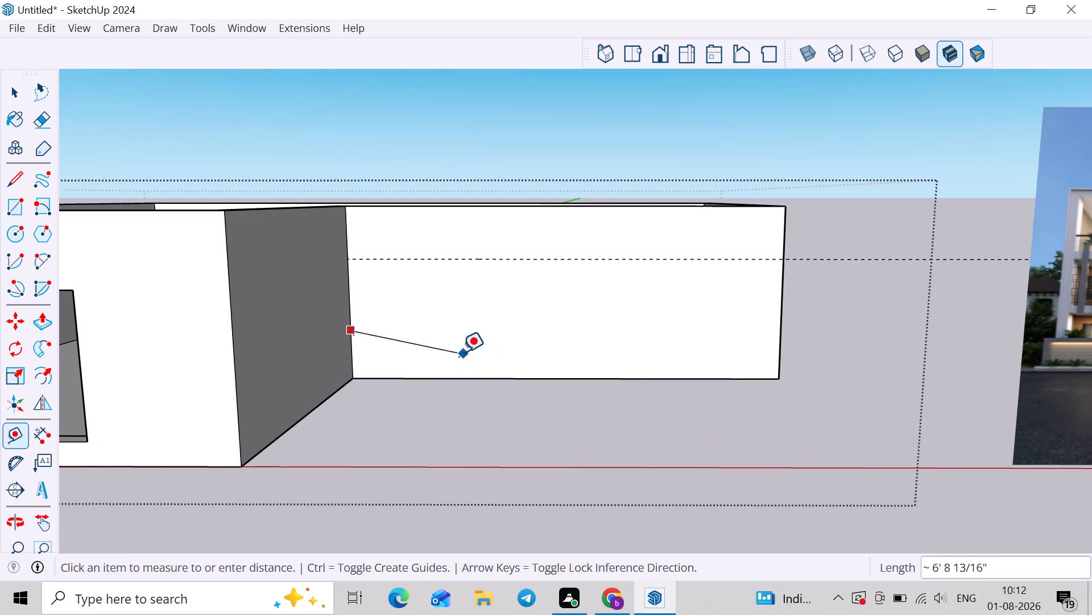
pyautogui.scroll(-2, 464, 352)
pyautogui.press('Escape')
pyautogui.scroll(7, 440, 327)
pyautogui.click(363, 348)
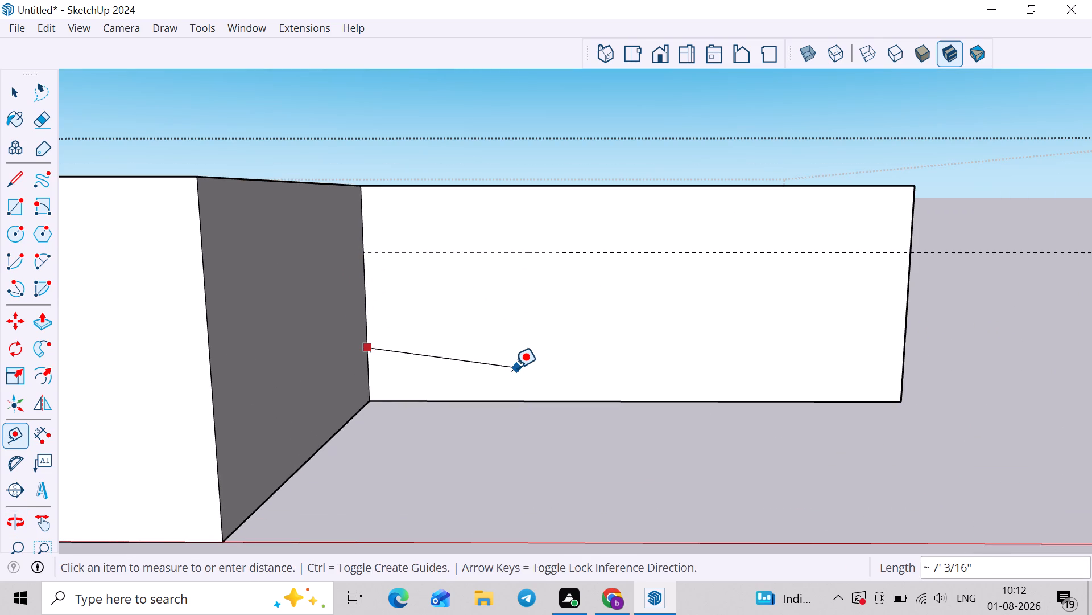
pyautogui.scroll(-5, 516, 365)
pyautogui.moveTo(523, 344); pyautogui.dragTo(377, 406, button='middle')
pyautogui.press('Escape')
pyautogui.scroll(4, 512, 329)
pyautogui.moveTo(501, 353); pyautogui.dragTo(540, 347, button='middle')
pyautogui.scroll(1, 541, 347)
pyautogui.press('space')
# Place a vertical guide on the recessed front wall 4' from its inner corner.
pyautogui.scroll(-3, 533, 364)
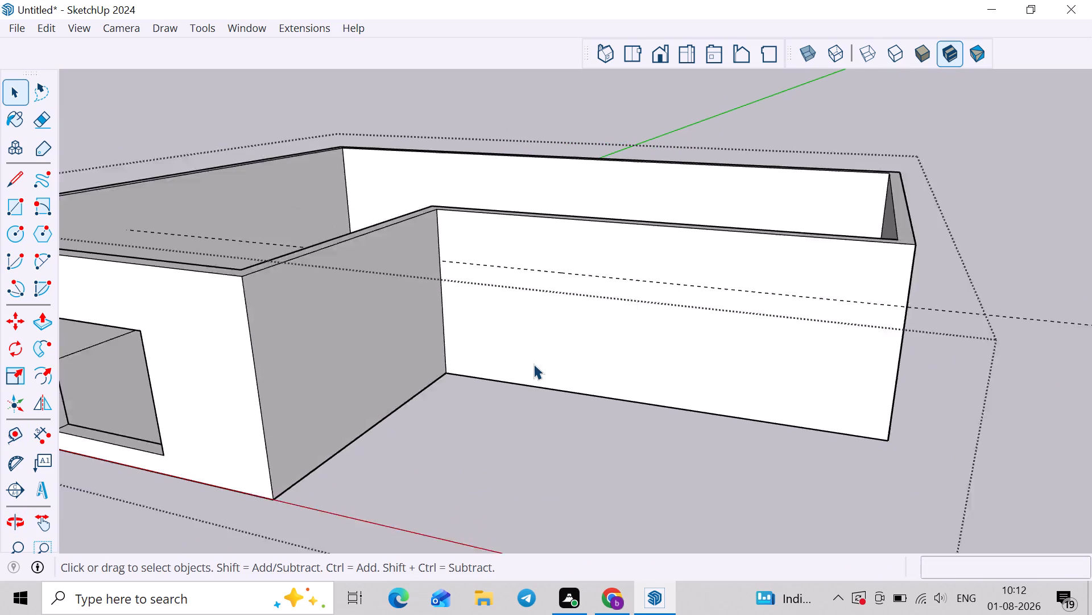
pyautogui.scroll(-1, 533, 364)
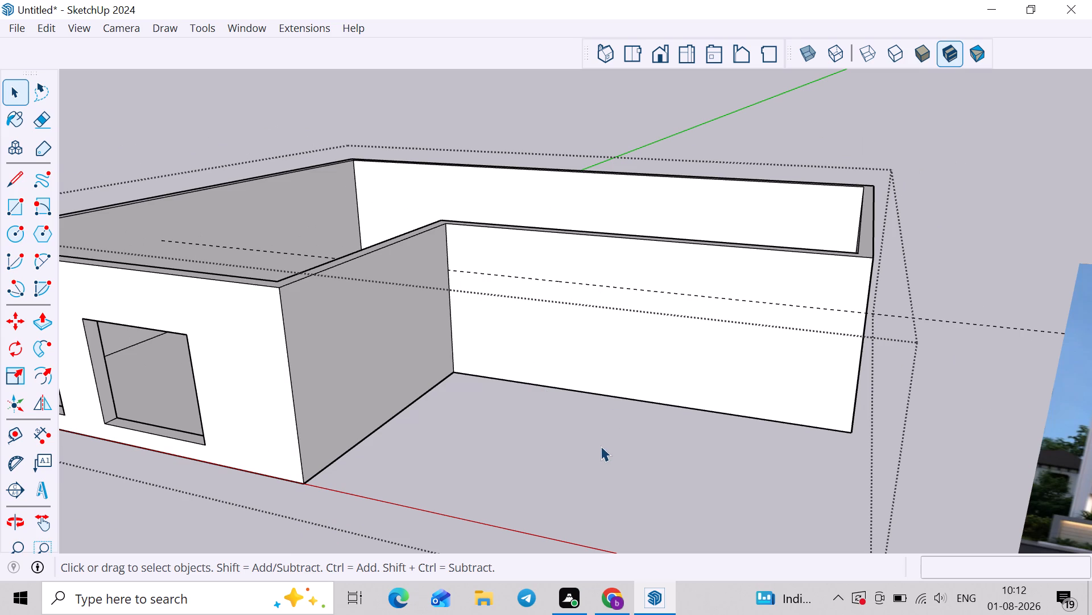
pyautogui.scroll(-4, 609, 421)
pyautogui.scroll(2, 669, 417)
pyautogui.click(636, 448)
pyautogui.scroll(1, 618, 434)
pyautogui.moveTo(619, 433); pyautogui.dragTo(667, 409, button='middle')
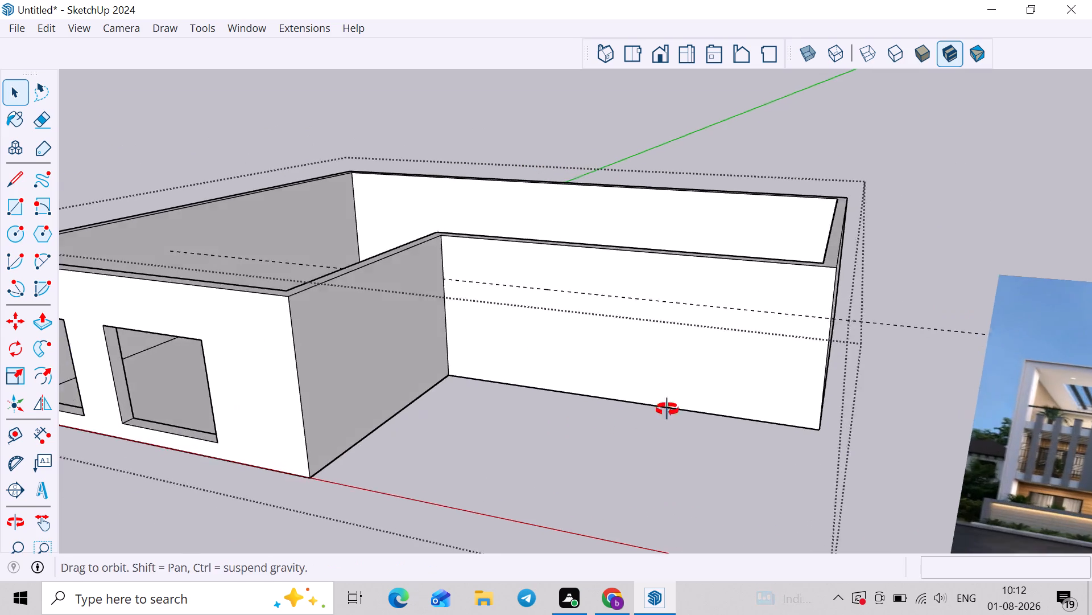
pyautogui.moveTo(667, 409); pyautogui.dragTo(684, 401, button='middle')
pyautogui.press('t')
pyautogui.click(449, 358)
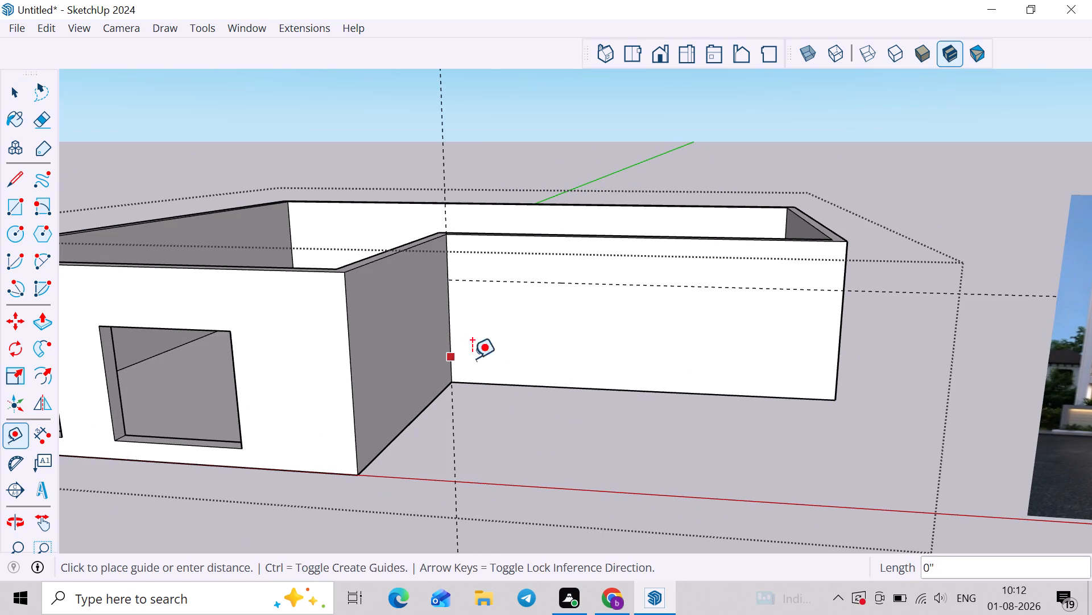
pyautogui.write("4'")
pyautogui.press('Return')
# Place a vertical guide on the recessed front wall 5' beyond the existing 4' guide.
pyautogui.moveTo(506, 351); pyautogui.dragTo(518, 354)
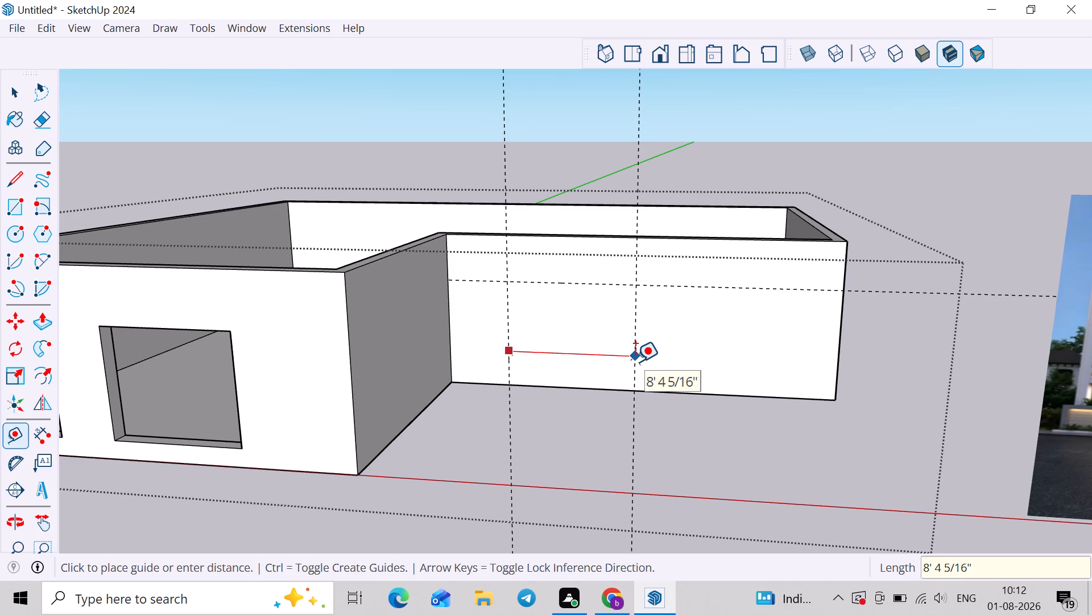
pyautogui.write("5'")
pyautogui.press('Return')
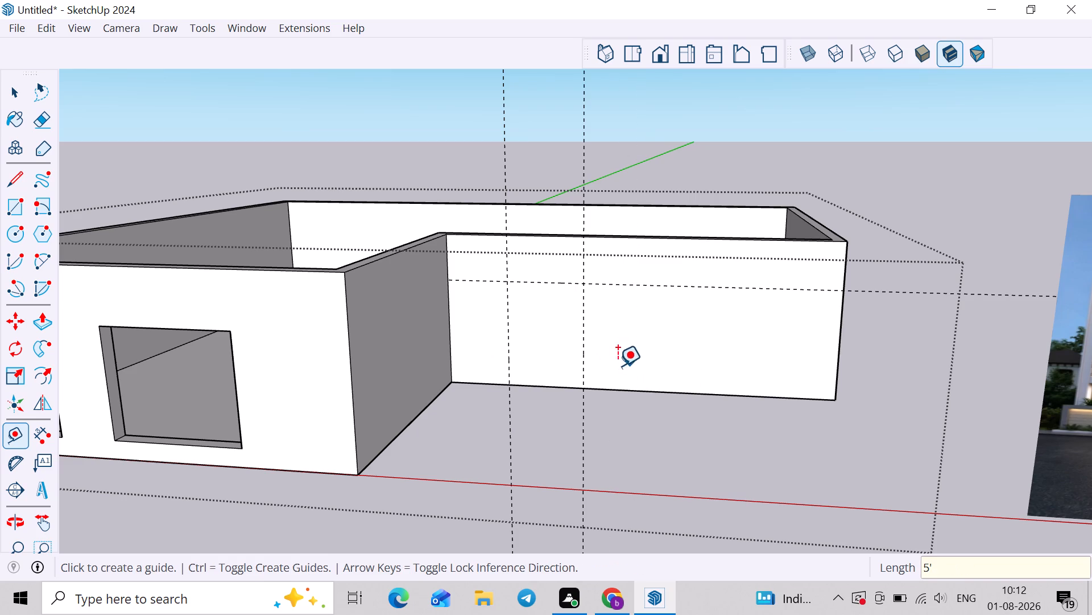
# Place a third vertical guide on the recessed wall 4' beyond the 5' guide.
pyautogui.scroll(-5, 667, 356)
pyautogui.scroll(1, 672, 356)
pyautogui.keyDown('shift'); pyautogui.moveTo(664, 356); pyautogui.dragTo(583, 362, button='middle'); pyautogui.keyUp('shift')
pyautogui.moveTo(591, 368); pyautogui.dragTo(615, 348, button='middle')
pyautogui.scroll(3, 571, 327)
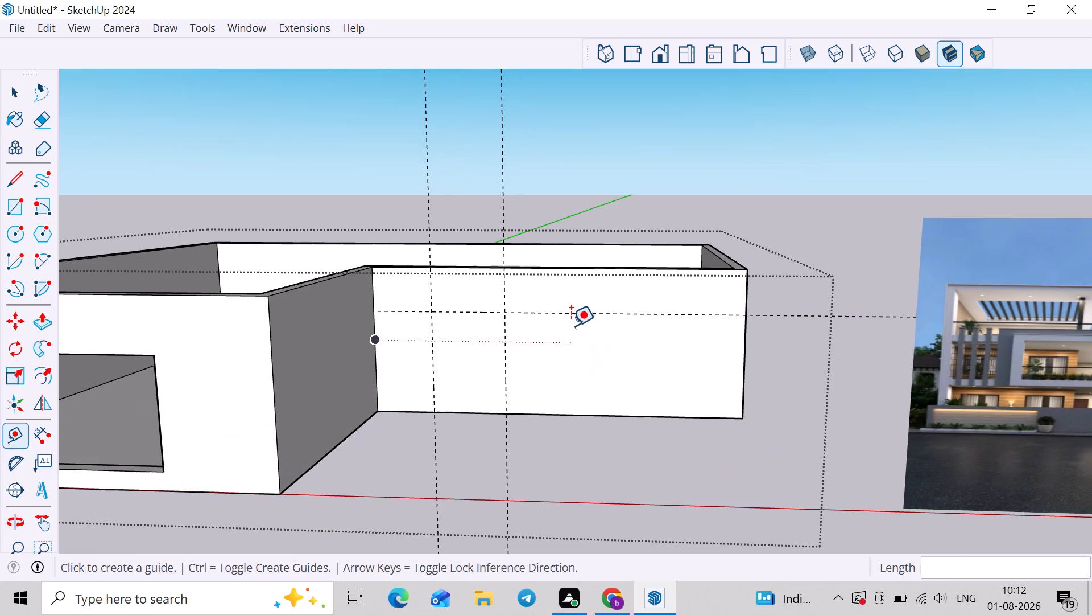
pyautogui.click(504, 350)
pyautogui.press('Escape')
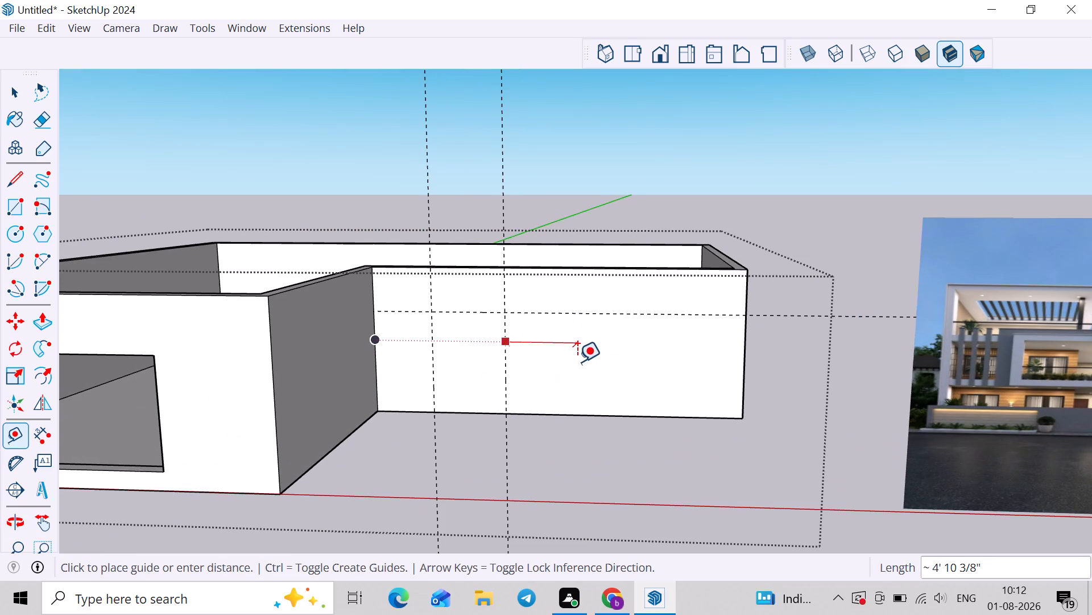
pyautogui.scroll(3, 551, 356)
pyautogui.click(491, 395)
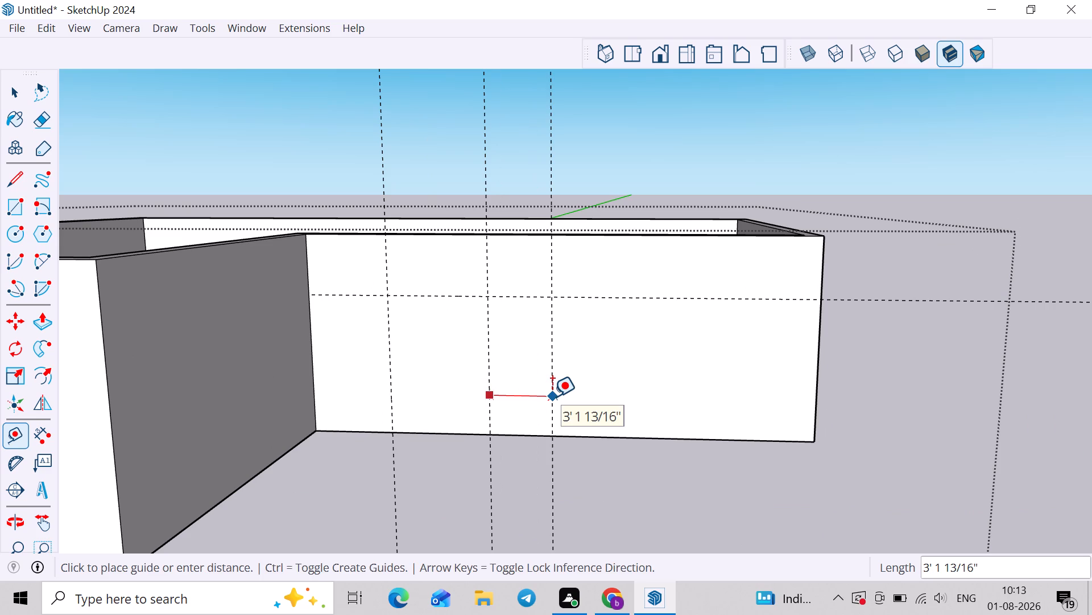
pyautogui.press('4')
pyautogui.press("'")
pyautogui.press('Return')
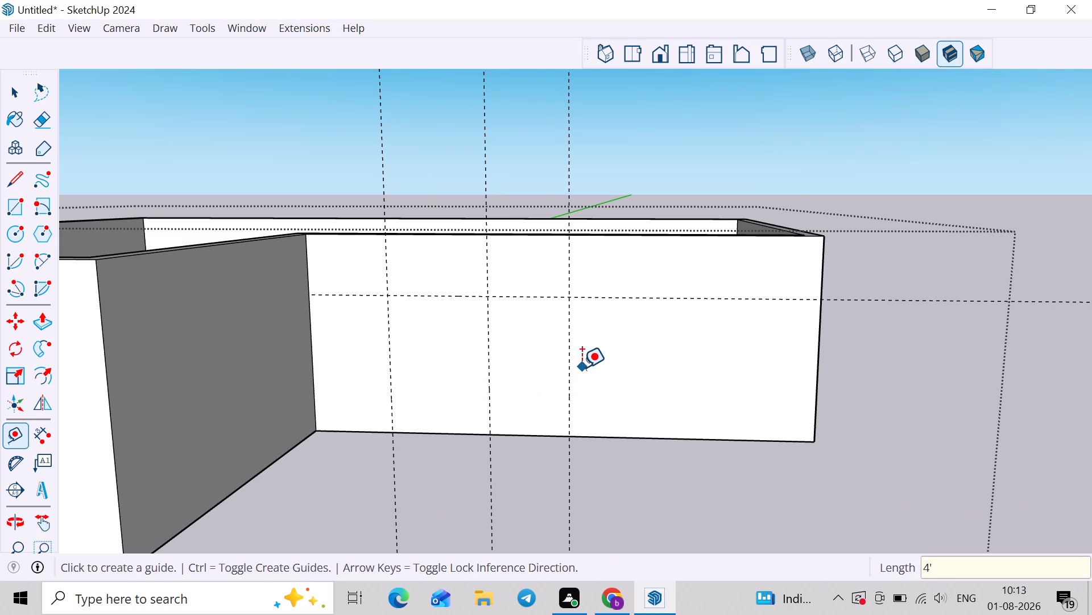
# Place a fourth vertical guide on the recessed wall 7' beyond the third guide.
pyautogui.moveTo(568, 367); pyautogui.dragTo(590, 374)
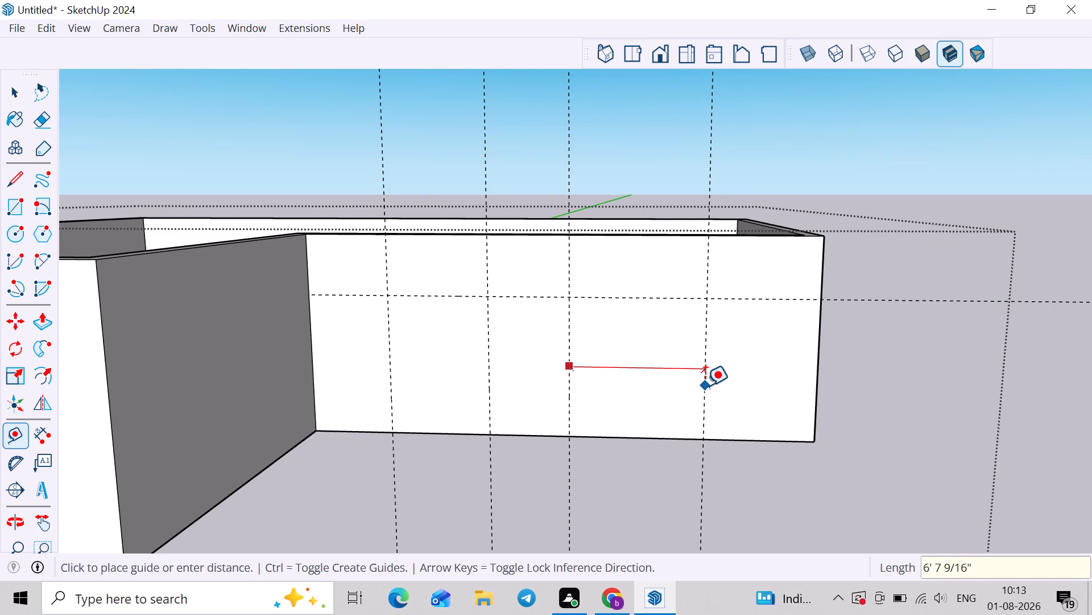
pyautogui.press('7')
pyautogui.click(705, 386)
pyautogui.press("'")
pyautogui.press('Return')
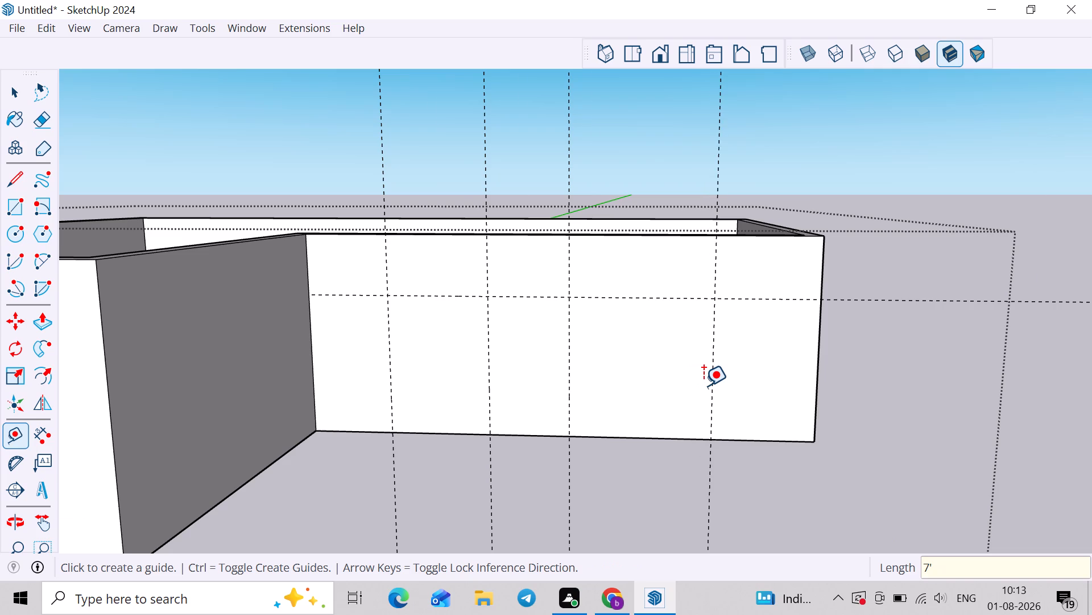
# Draw a 5' by 7' door rectangle between the first two vertical guides, from the horizontal guide to the recessed wall's base.
pyautogui.scroll(-4, 704, 386)
pyautogui.moveTo(686, 401); pyautogui.dragTo(702, 399, button='middle')
pyautogui.press('space')
pyautogui.press('r')
pyautogui.scroll(3, 470, 371)
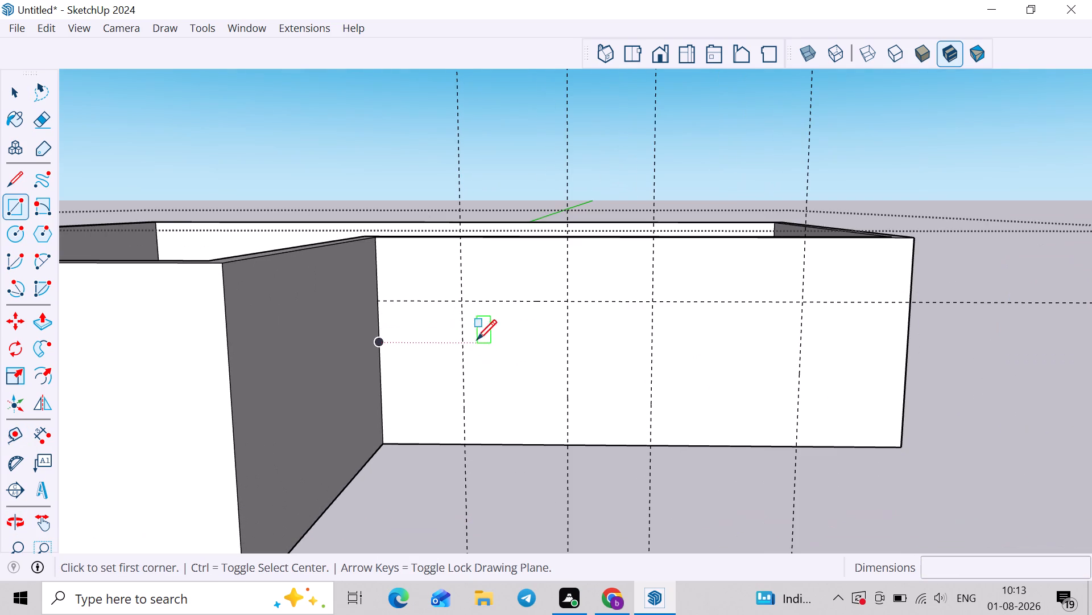
pyautogui.click(461, 302)
pyautogui.click(563, 448)
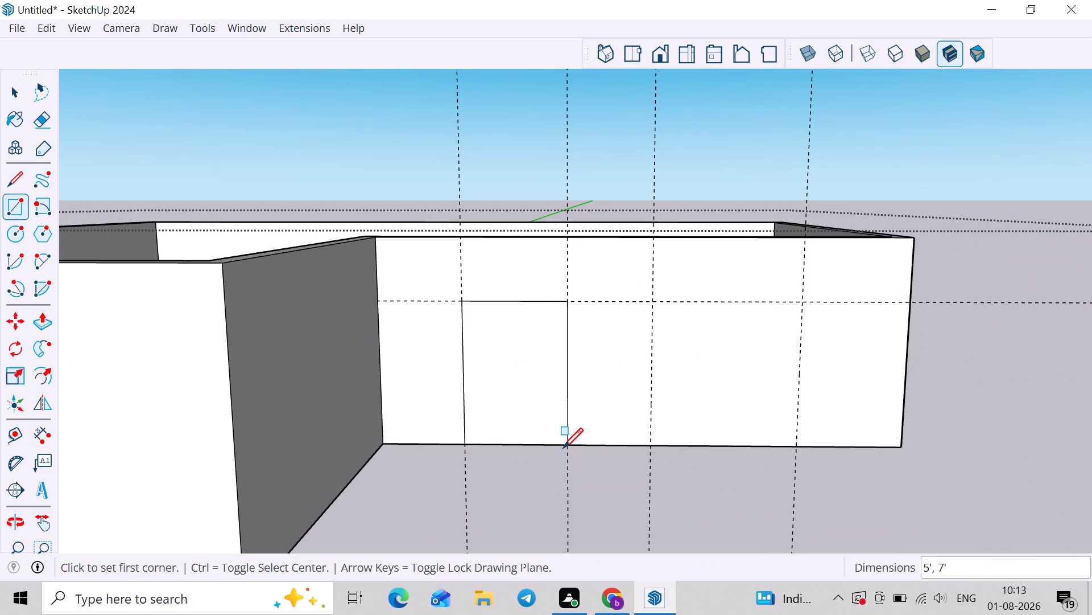
# Examine the recessed wall's opening layout against the reference image of the house.
pyautogui.scroll(-12, 574, 439)
pyautogui.keyDown('shift'); pyautogui.moveTo(655, 460); pyautogui.dragTo(654, 394, button='middle'); pyautogui.keyUp('shift')
pyautogui.moveTo(731, 416); pyautogui.dragTo(656, 426, button='middle')
pyautogui.scroll(3, 962, 376)
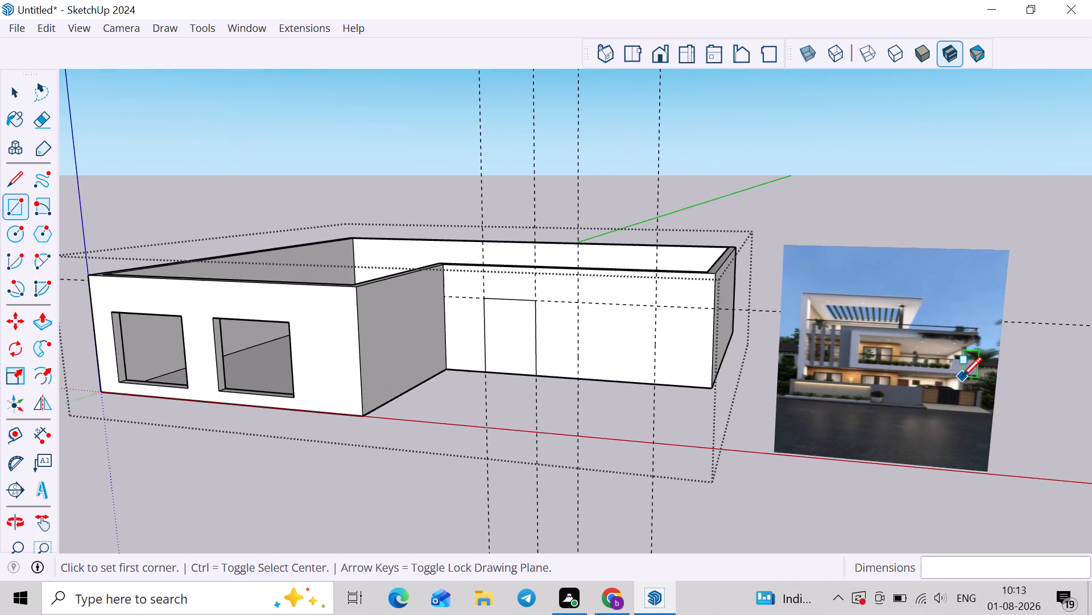
pyautogui.scroll(3, 963, 391)
pyautogui.scroll(-4, 930, 408)
pyautogui.moveTo(781, 419); pyautogui.dragTo(858, 392, button='middle')
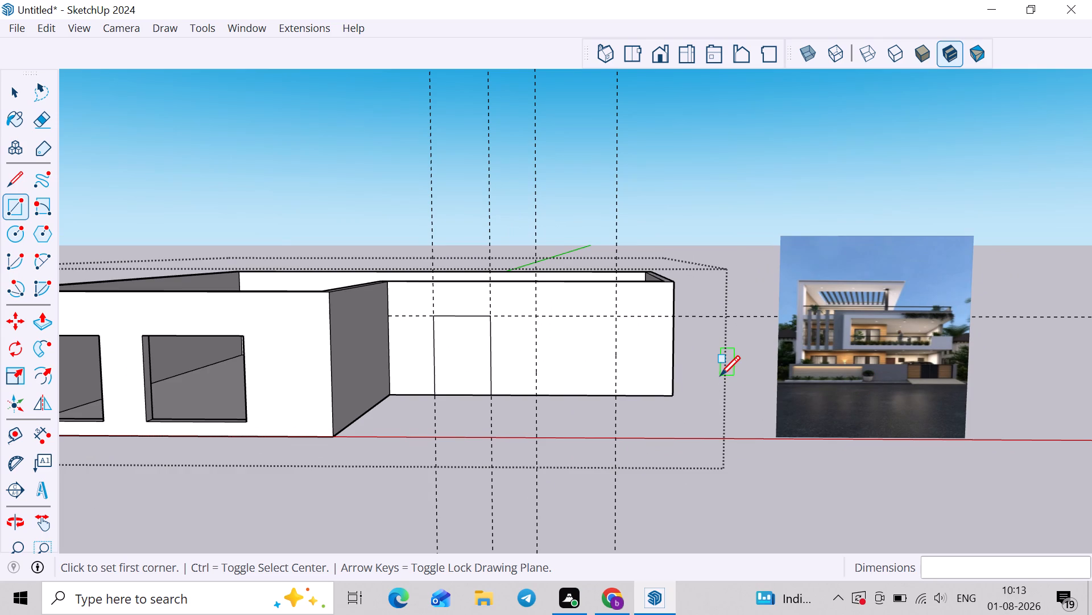
pyautogui.scroll(-2, 722, 372)
pyautogui.moveTo(700, 366); pyautogui.dragTo(686, 388, button='middle')
pyautogui.scroll(2, 601, 365)
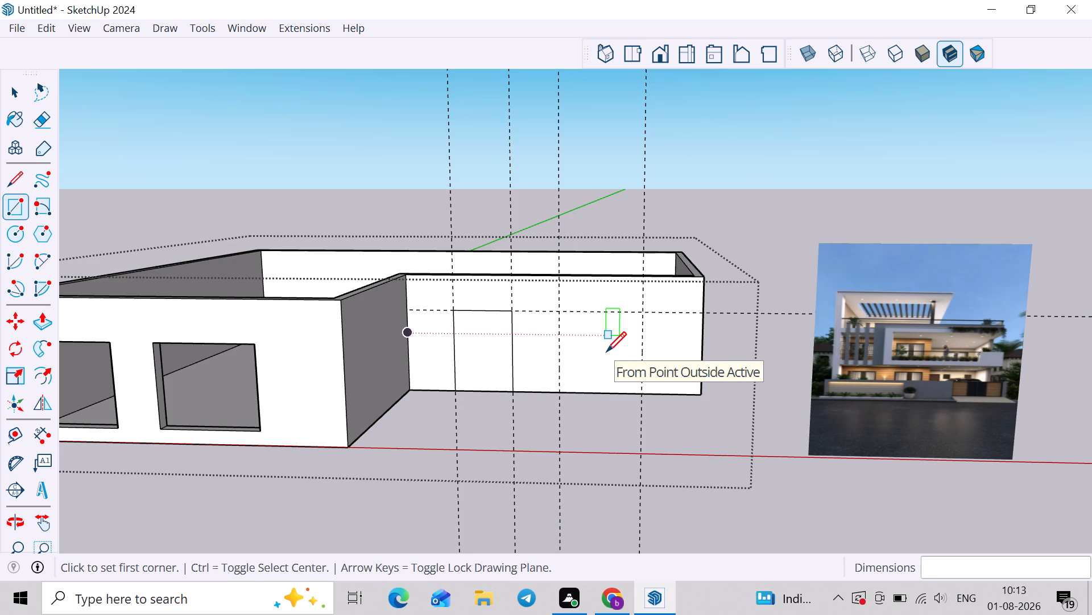
pyautogui.scroll(-2, 606, 351)
pyautogui.scroll(2, 606, 351)
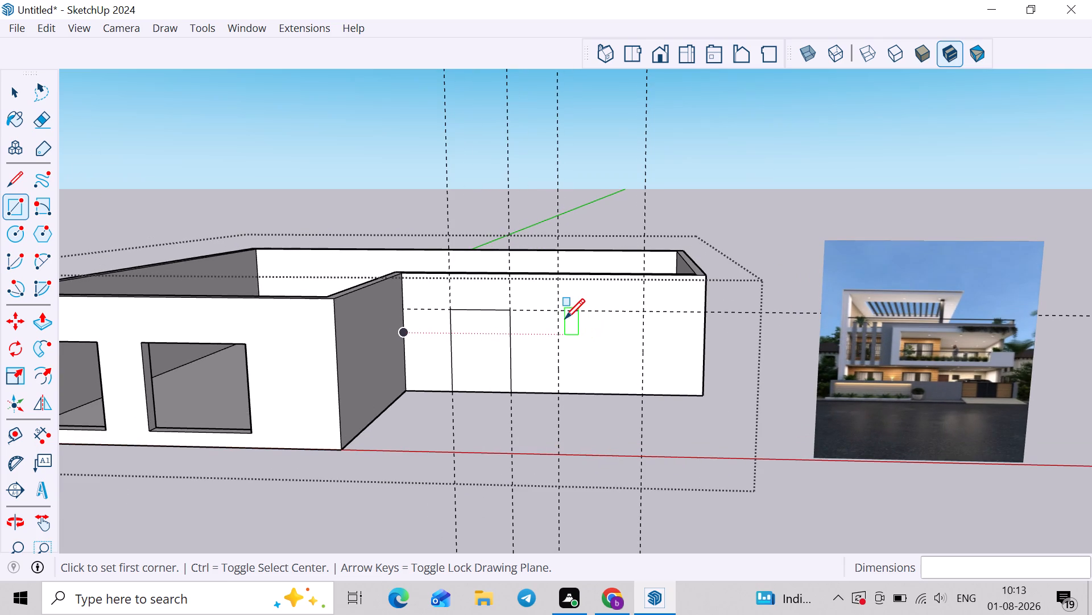
# Place a horizontal guide on the recessed wall 1' above its bottom edge.
pyautogui.press('space')
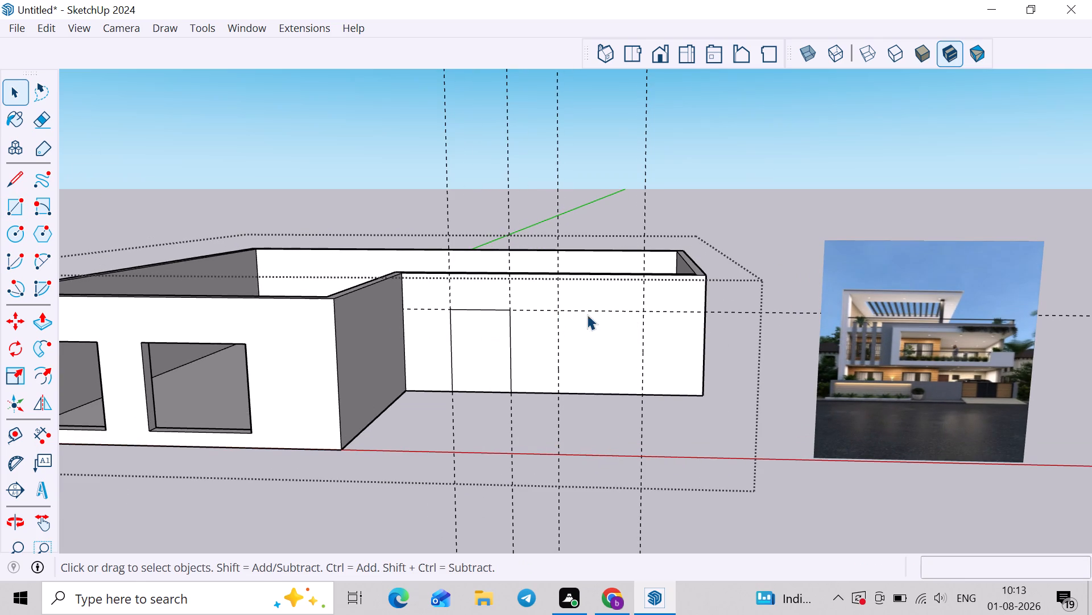
pyautogui.press('t')
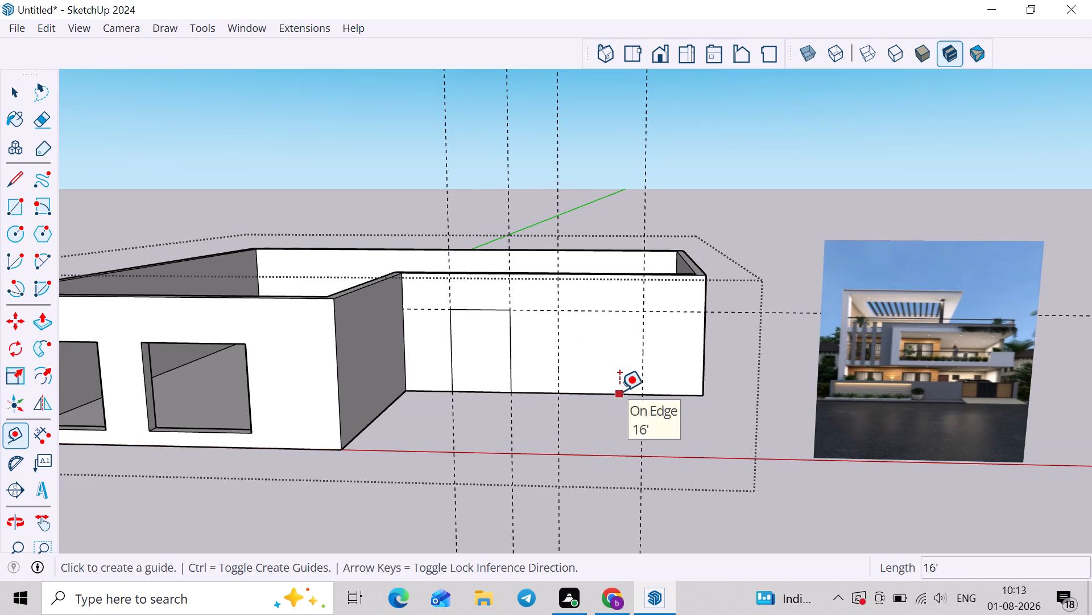
pyautogui.click(620, 390)
pyautogui.write("1'")
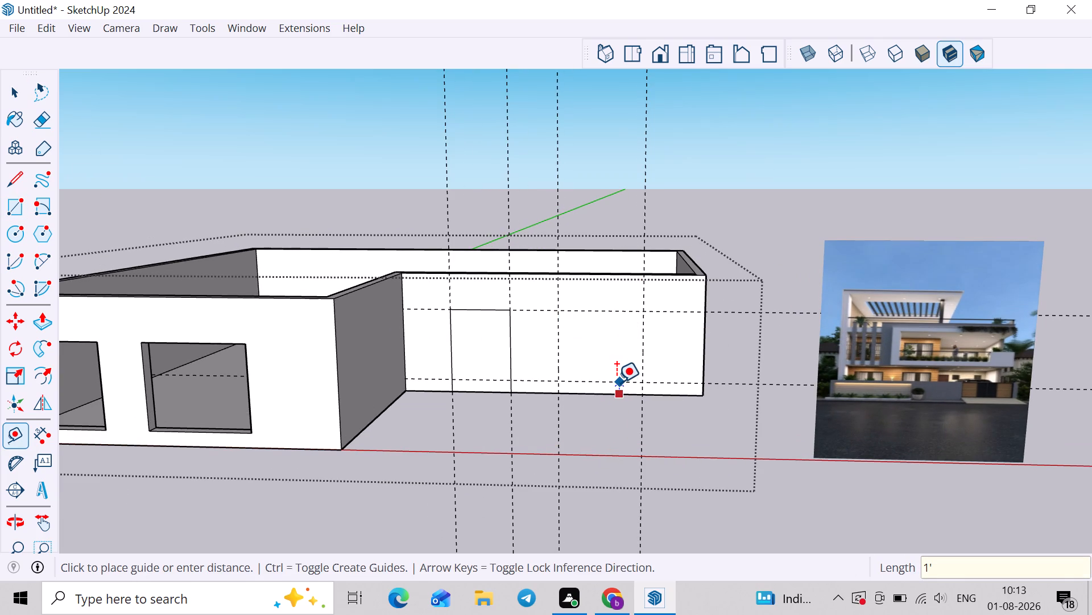
pyautogui.press('Return')
# Draw a window rectangle between the third and fourth vertical guides, spanning the upper and 1' horizontal guides.
pyautogui.press('space')
pyautogui.press('r')
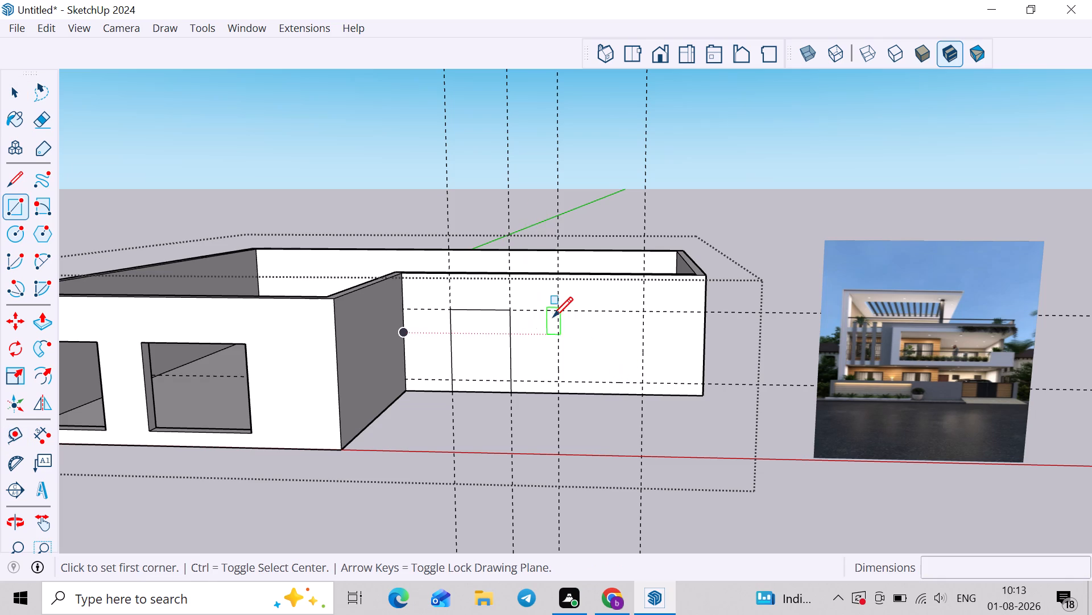
pyautogui.click(557, 309)
pyautogui.click(643, 382)
# Push the window rectangle 9" through the recessed wall to cut the opening, and leave the wall group.
pyautogui.press('space')
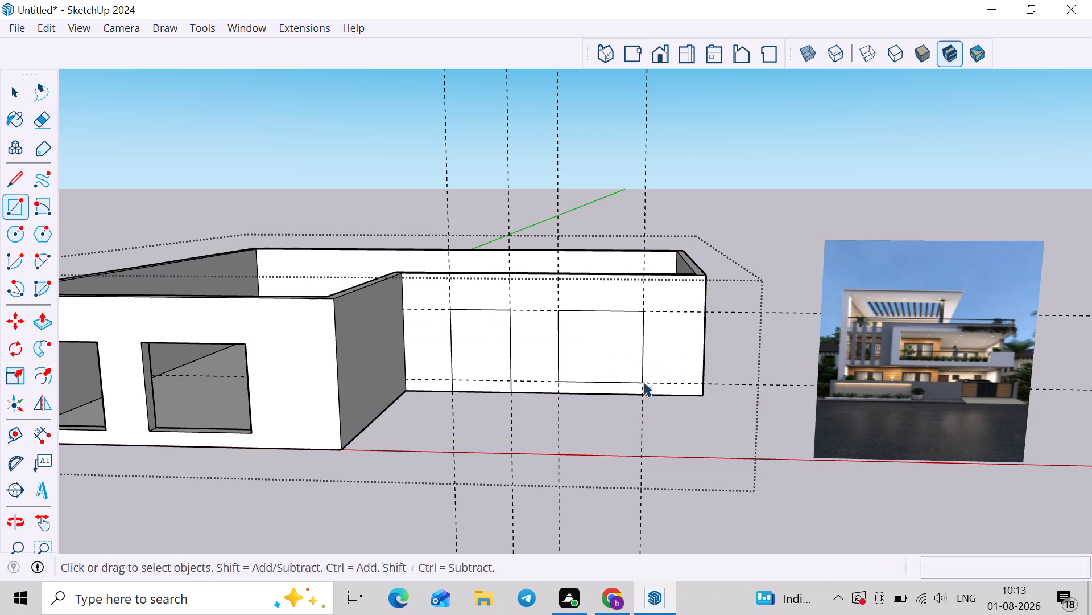
pyautogui.click(623, 367)
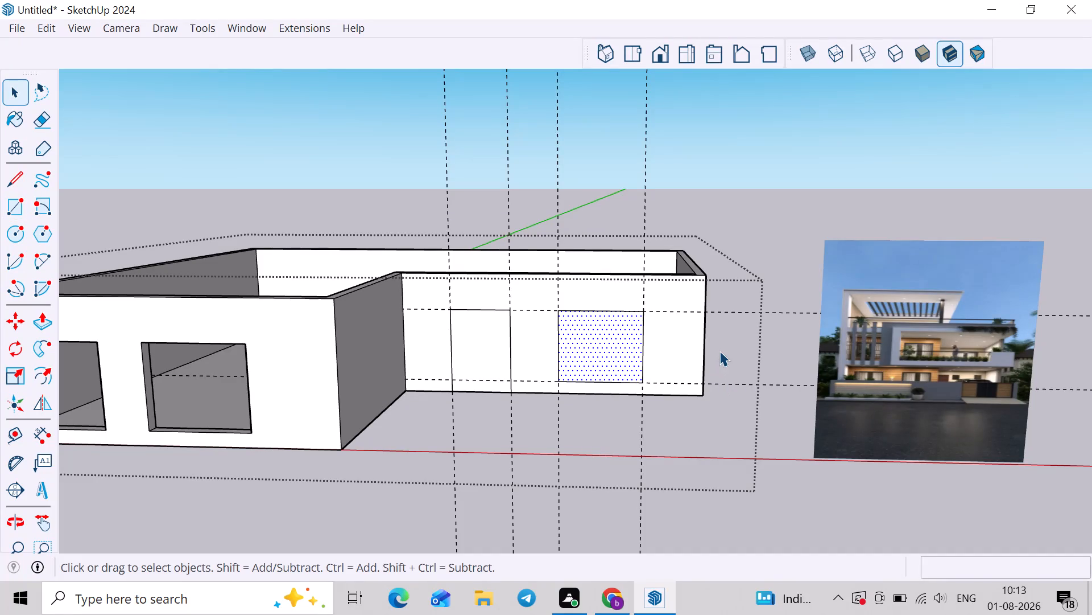
pyautogui.press('p')
pyautogui.click(606, 354)
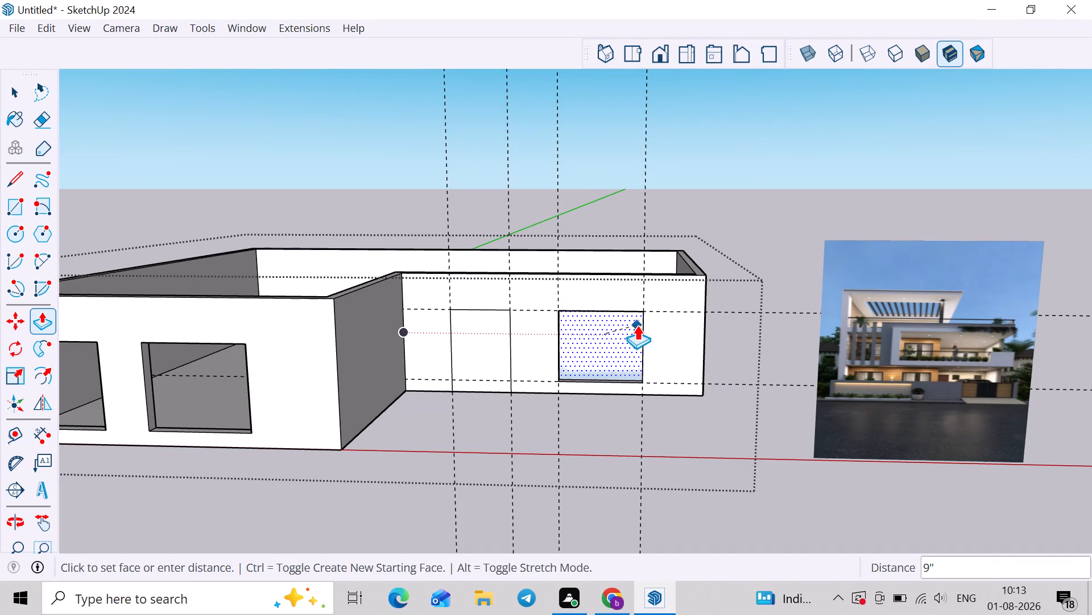
pyautogui.click(637, 325)
pyautogui.scroll(-3, 639, 325)
pyautogui.press('space')
pyautogui.click(780, 242)
# Delete all construction guides from the model.
pyautogui.moveTo(623, 310); pyautogui.dragTo(578, 360, button='middle')
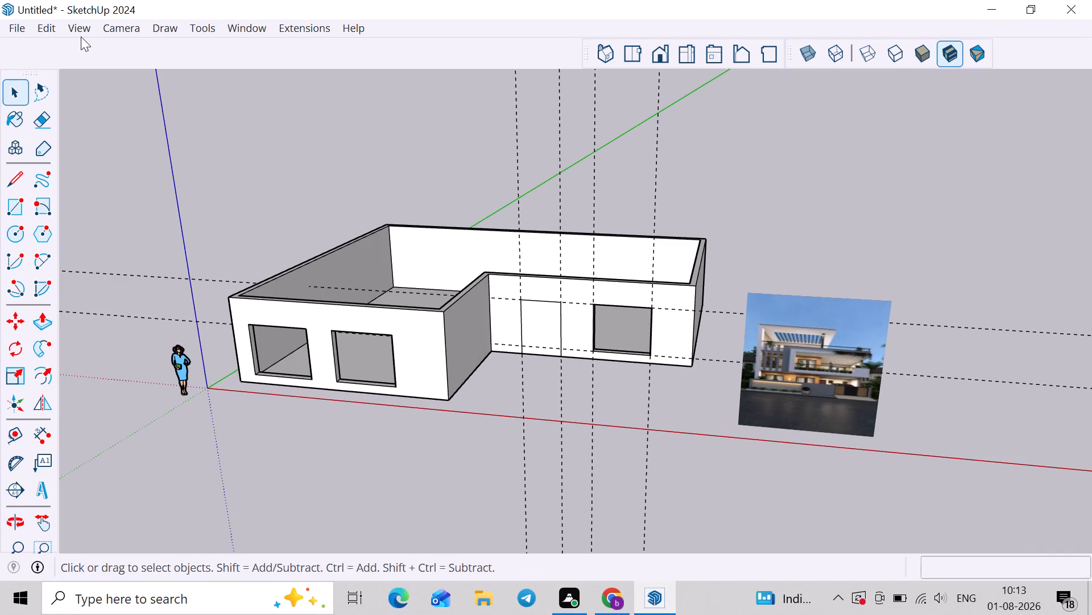
pyautogui.click(32, 24)
pyautogui.click(79, 200)
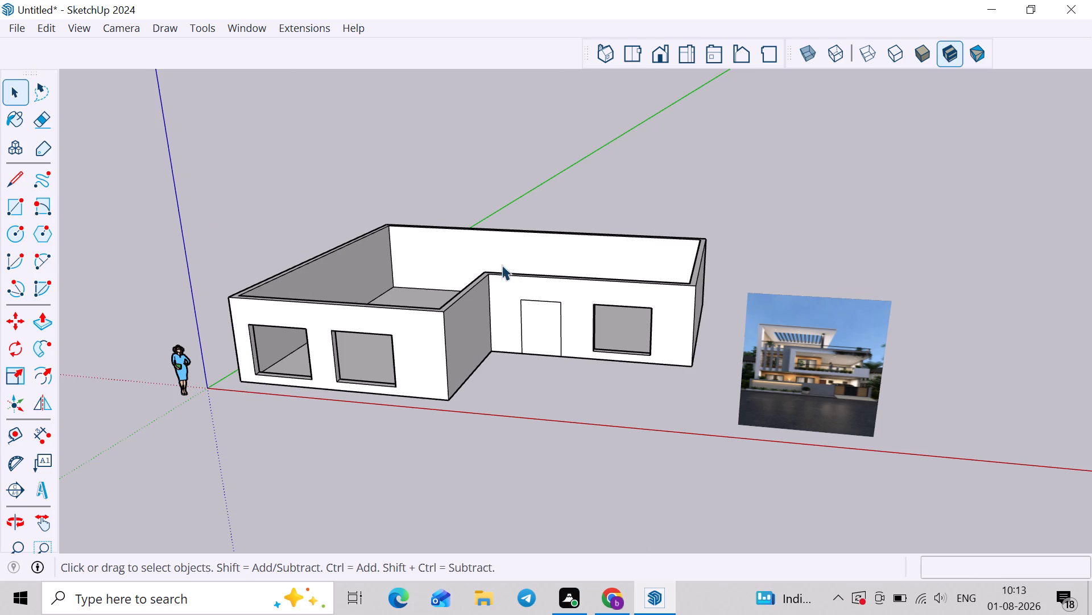
# Push the door rectangle through the recessed wall's full thickness to cut the doorway, and leave the wall group.
pyautogui.moveTo(563, 294); pyautogui.dragTo(595, 240, button='middle')
pyautogui.scroll(2, 526, 326)
pyautogui.doubleClick(549, 328)
pyautogui.scroll(3, 534, 346)
pyautogui.click(539, 343)
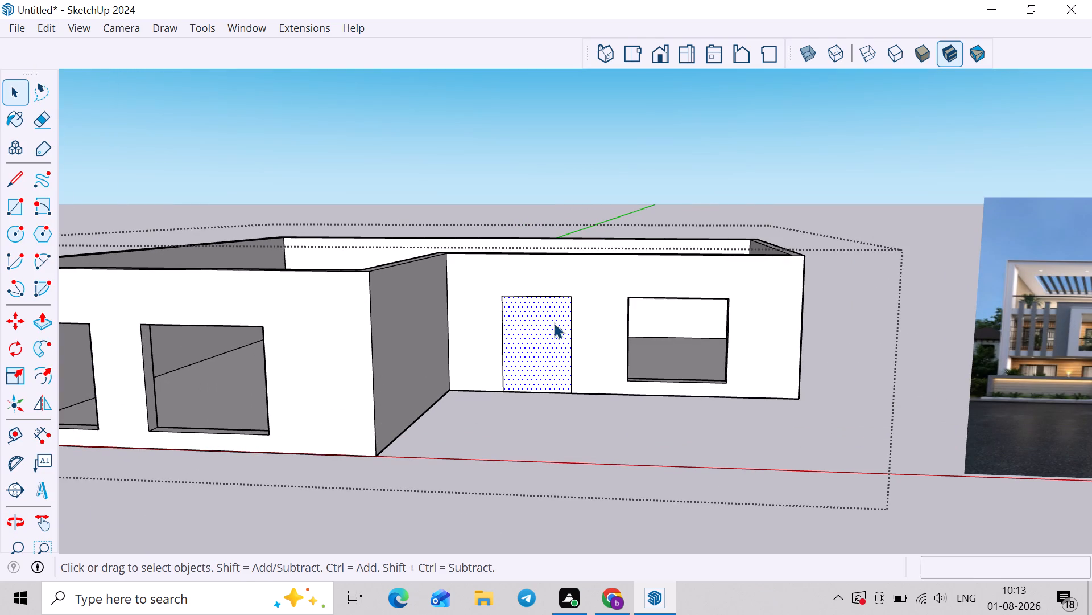
pyautogui.scroll(2, 554, 323)
pyautogui.press('p')
pyautogui.click(549, 337)
pyautogui.click(547, 309)
pyautogui.scroll(-8, 551, 311)
pyautogui.press('space')
pyautogui.click(632, 193)
# Examine the facade details in the reference image beside the walls.
pyautogui.moveTo(501, 377); pyautogui.dragTo(487, 384, button='middle')
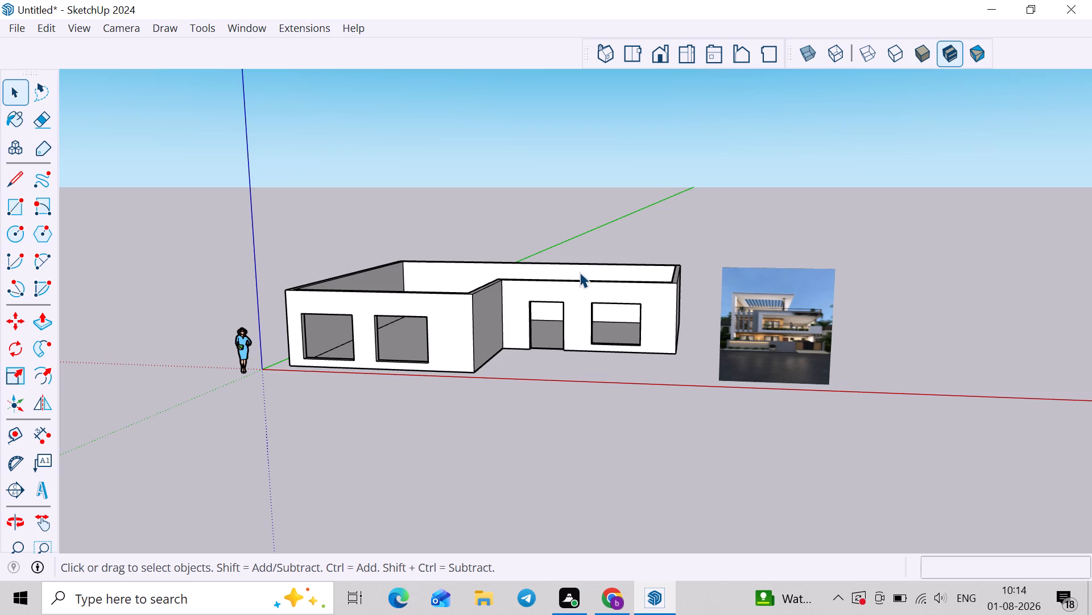
pyautogui.moveTo(568, 374); pyautogui.dragTo(620, 333, button='middle')
pyautogui.scroll(10, 710, 323)
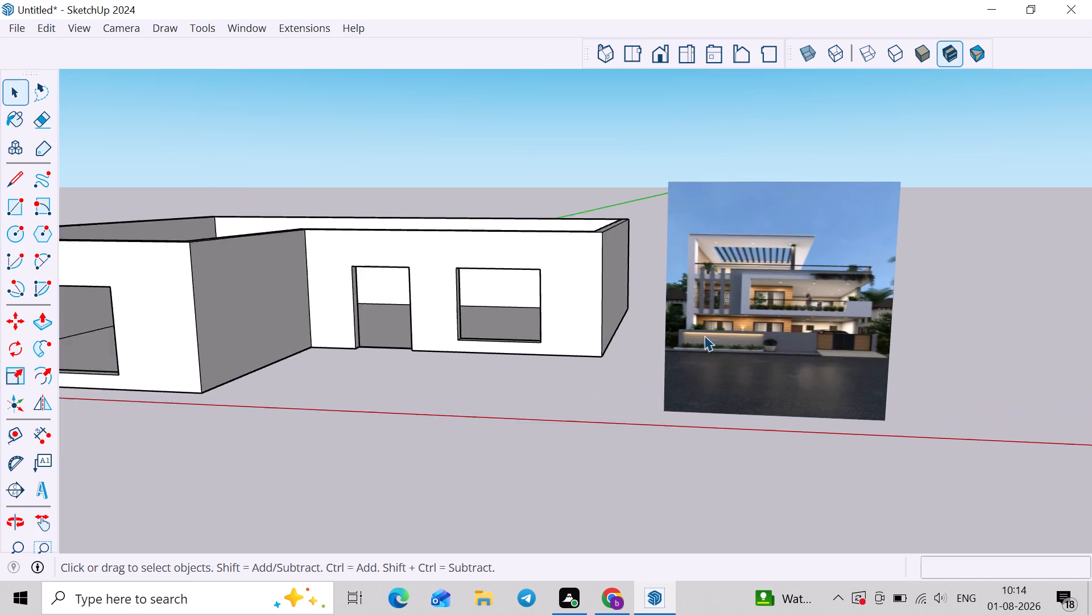
pyautogui.scroll(6, 704, 335)
pyautogui.scroll(-3, 709, 331)
pyautogui.scroll(14, 710, 326)
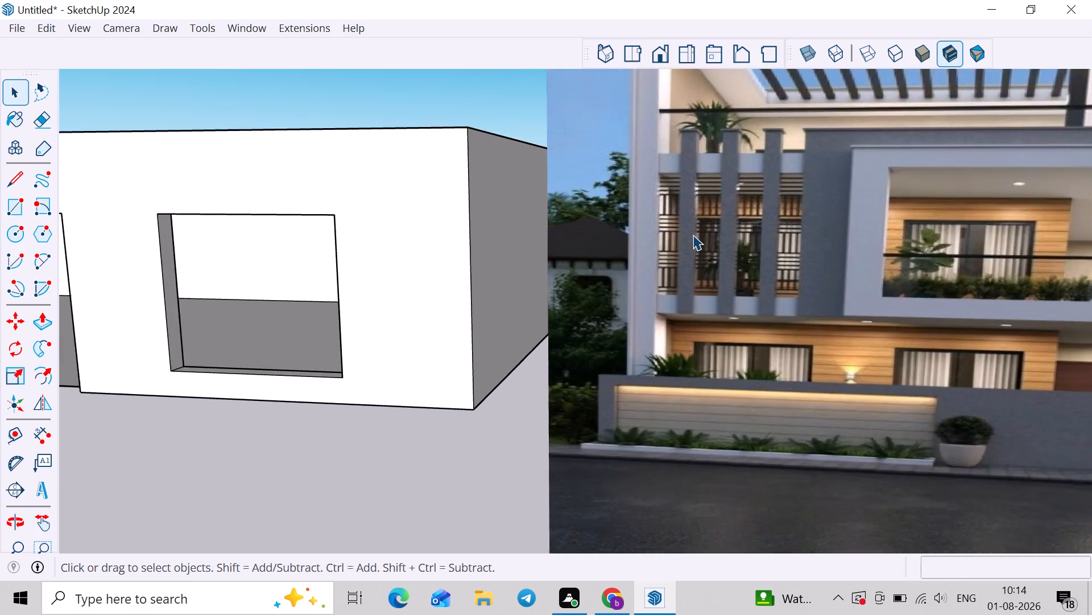
pyautogui.scroll(4, 694, 235)
pyautogui.scroll(-19, 694, 235)
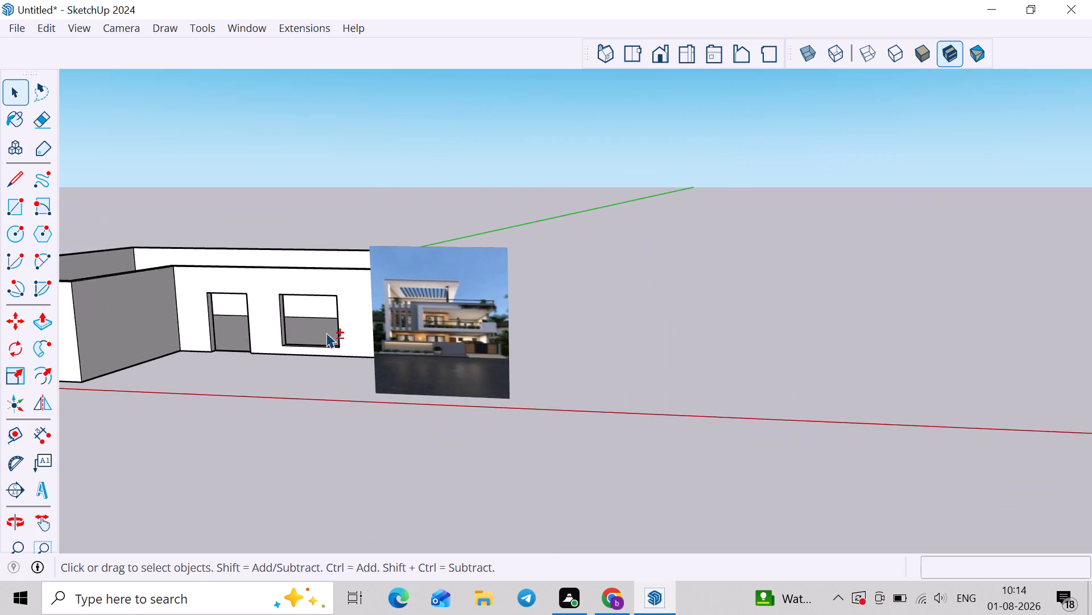
# Draw a 40' by 50' roof slab rectangle on top of the walls, from the back corner to the opposite front corner.
pyautogui.keyDown('shift'); pyautogui.moveTo(392, 321); pyautogui.dragTo(650, 333, button='middle'); pyautogui.keyUp('shift')
pyautogui.scroll(-4, 431, 362)
pyautogui.moveTo(461, 358); pyautogui.dragTo(477, 450, button='middle')
pyautogui.moveTo(305, 334); pyautogui.dragTo(334, 363, button='middle')
pyautogui.press('space')
pyautogui.press('r')
pyautogui.scroll(2, 449, 188)
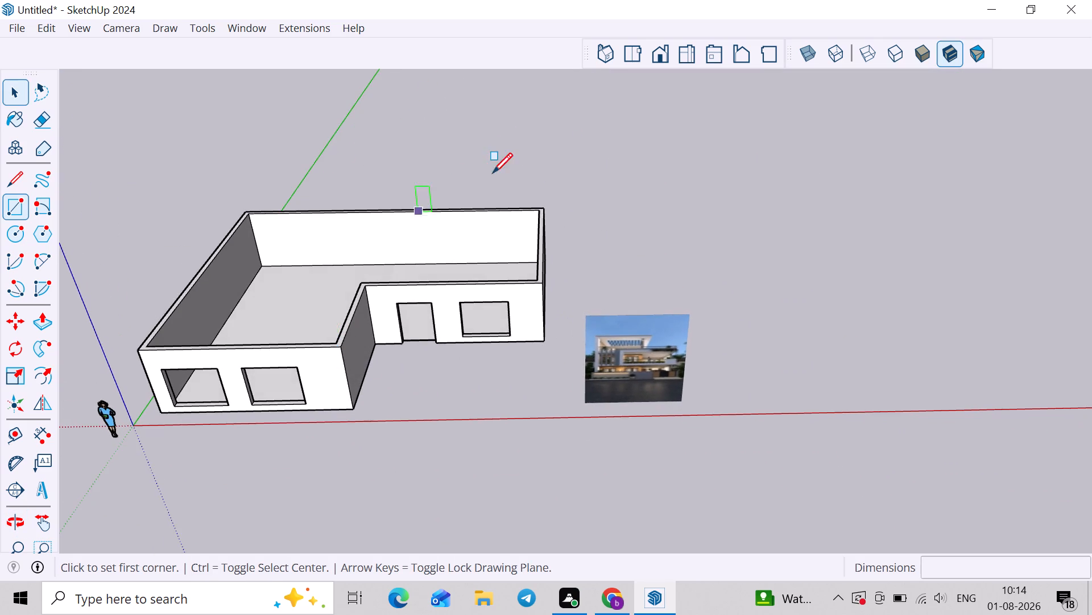
pyautogui.scroll(2, 493, 173)
pyautogui.scroll(6, 561, 218)
pyautogui.click(557, 216)
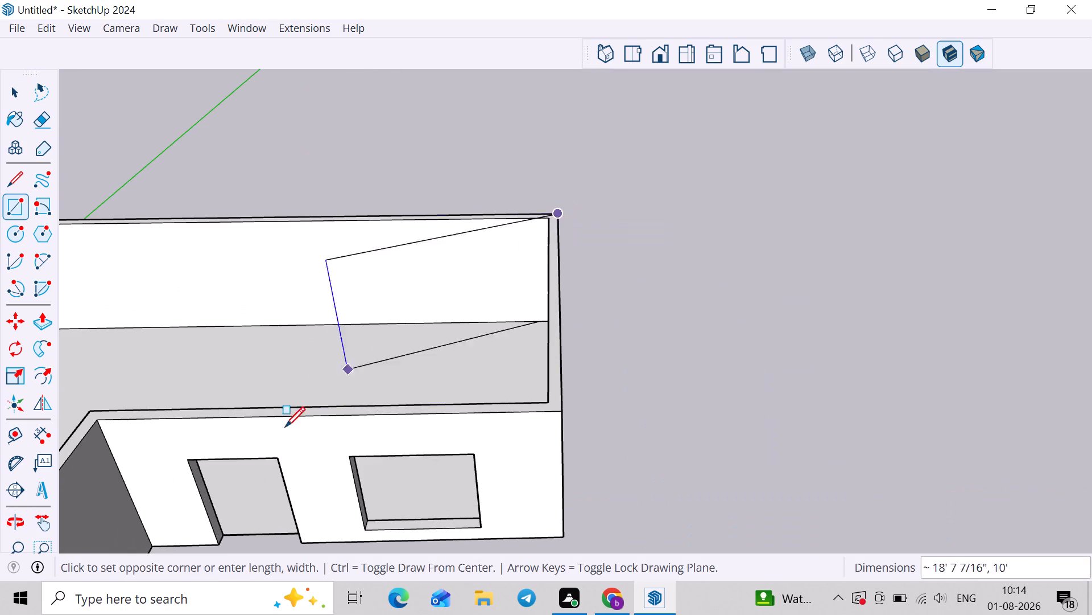
pyautogui.scroll(-8, 281, 431)
pyautogui.keyDown('shift'); pyautogui.moveTo(276, 434); pyautogui.dragTo(717, 237, button='middle'); pyautogui.keyUp('shift')
pyautogui.scroll(3, 313, 387)
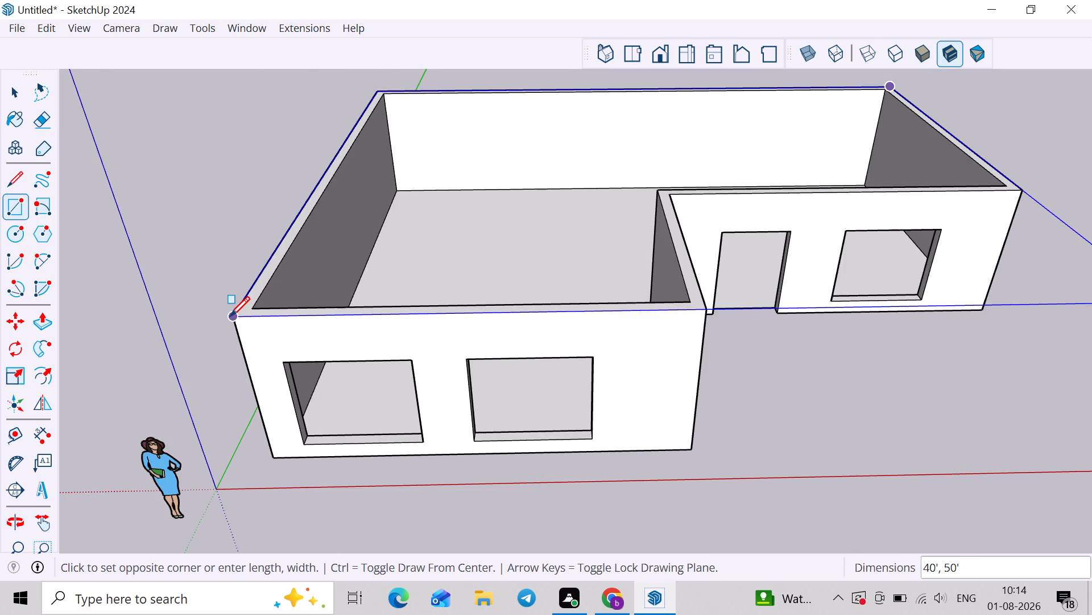
pyautogui.click(230, 316)
# Make a group of the roof rectangle's face and edges.
pyautogui.scroll(-5, 331, 313)
pyautogui.press('space')
pyautogui.doubleClick(445, 274)
pyautogui.rightClick(445, 274)
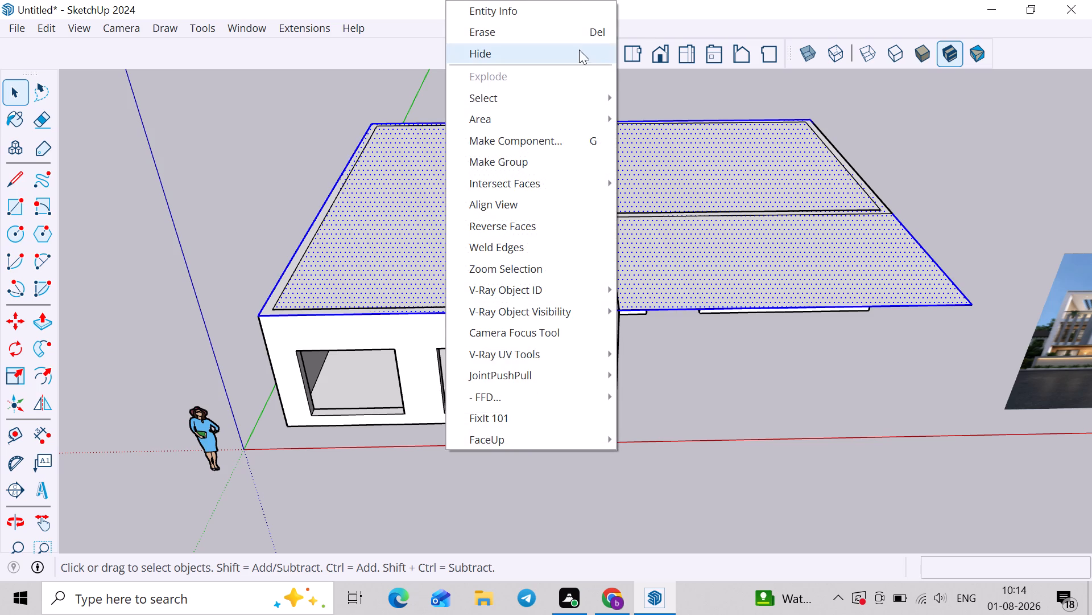
pyautogui.click(535, 162)
# Extrude the roof rectangle upward 6" inside its group, and leave the group.
pyautogui.doubleClick(495, 280)
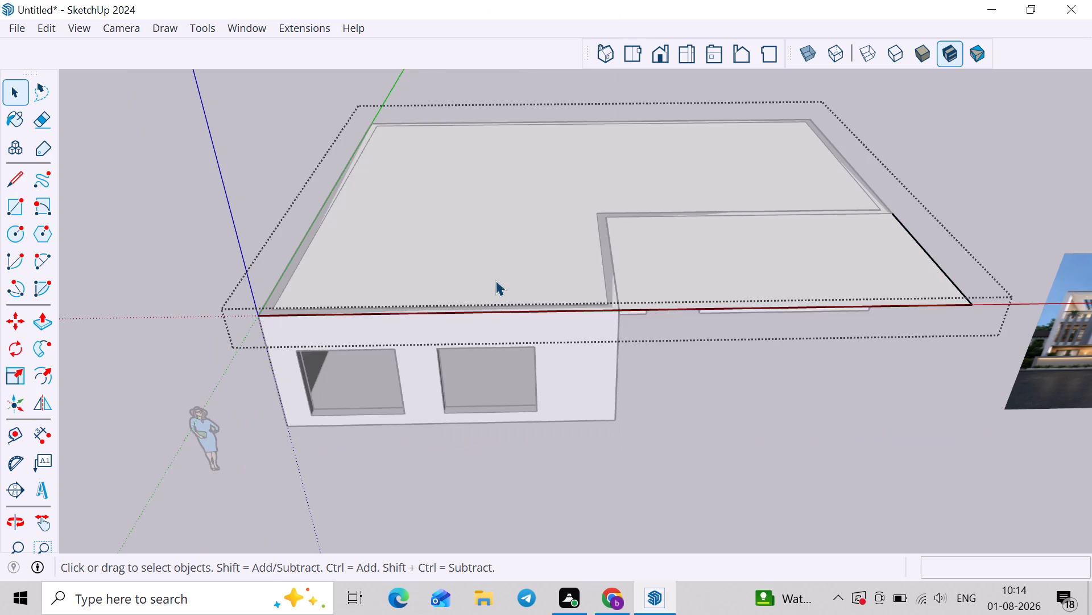
pyautogui.press('p')
pyautogui.click(495, 280)
pyautogui.write('6"')
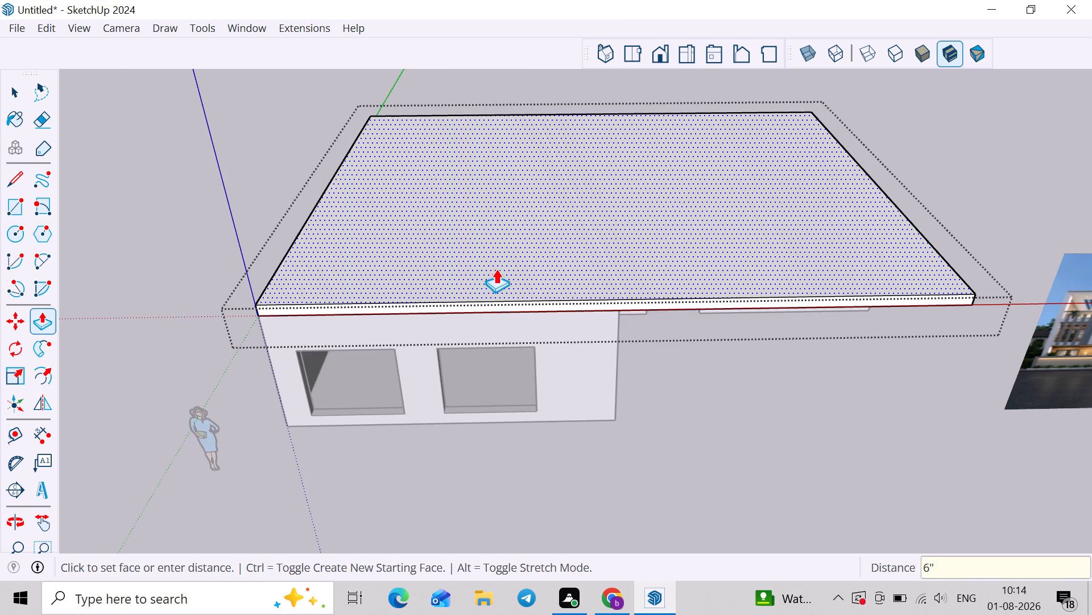
pyautogui.press('Return')
pyautogui.scroll(-4, 496, 269)
pyautogui.moveTo(543, 319); pyautogui.dragTo(544, 227, button='middle')
pyautogui.press('space')
pyautogui.click(695, 423)
# Examine the upper floors and facade of the reference image beside the ground-floor model.
pyautogui.moveTo(657, 434); pyautogui.dragTo(712, 407, button='middle')
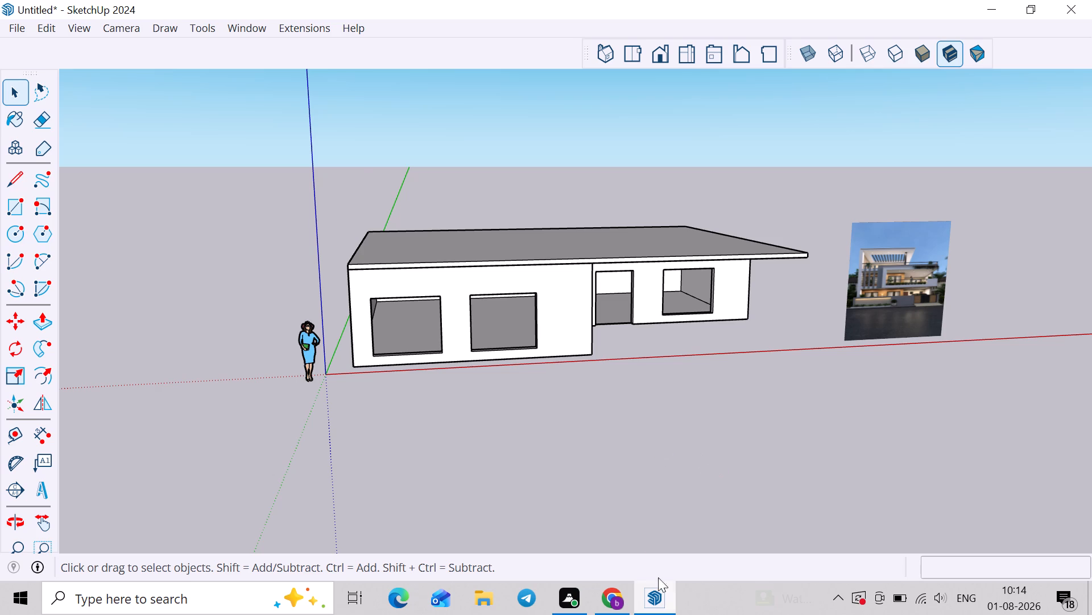
pyautogui.scroll(-3, 647, 553)
pyautogui.scroll(-4, 671, 272)
pyautogui.moveTo(770, 296); pyautogui.dragTo(642, 297, button='middle')
pyautogui.scroll(11, 873, 355)
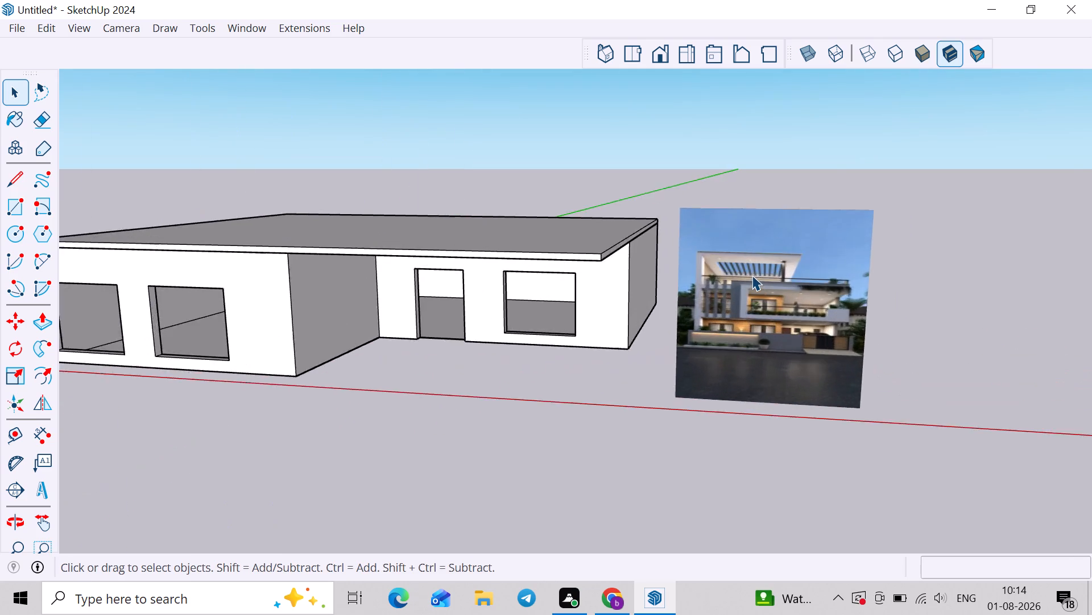
pyautogui.scroll(8, 752, 275)
pyautogui.scroll(-2, 752, 275)
pyautogui.scroll(3, 752, 275)
pyautogui.scroll(-3, 752, 275)
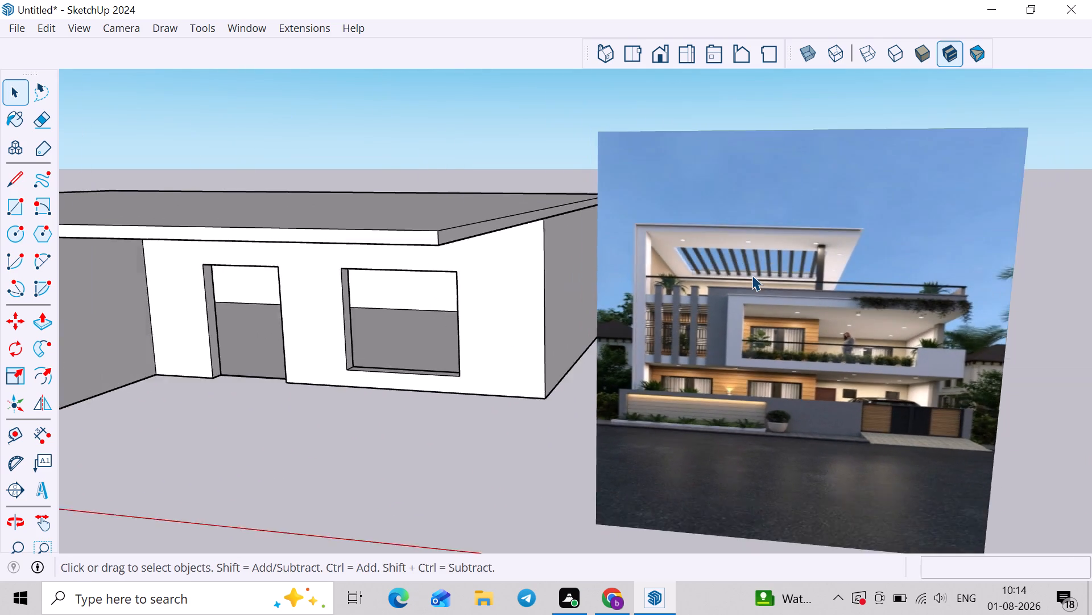
pyautogui.scroll(-10, 752, 275)
pyautogui.keyDown('shift'); pyautogui.moveTo(390, 392); pyautogui.dragTo(491, 377, button='middle'); pyautogui.keyUp('shift')
# Save the model as "Elivation" in the Documents folder.
pyautogui.hotkey('ctrl', 's')
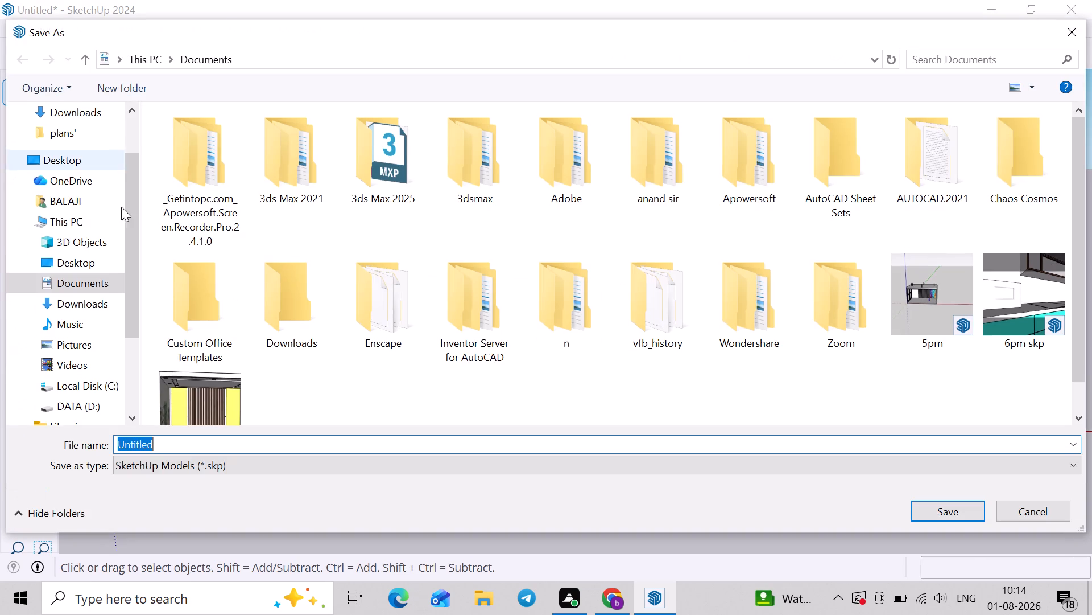
pyautogui.hotkey('shift', 'e')
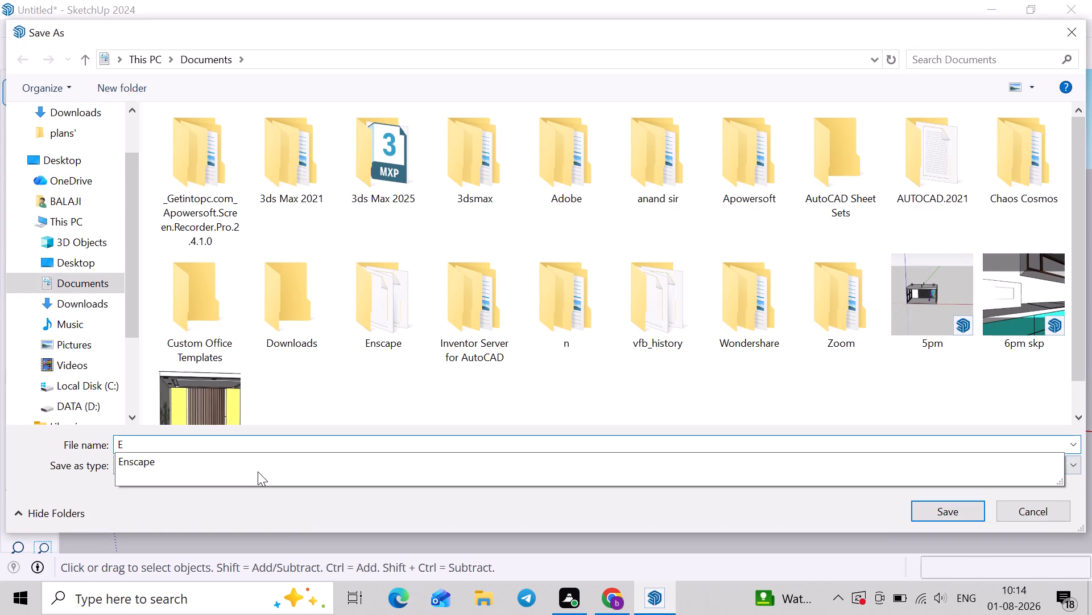
pyautogui.write('livation')
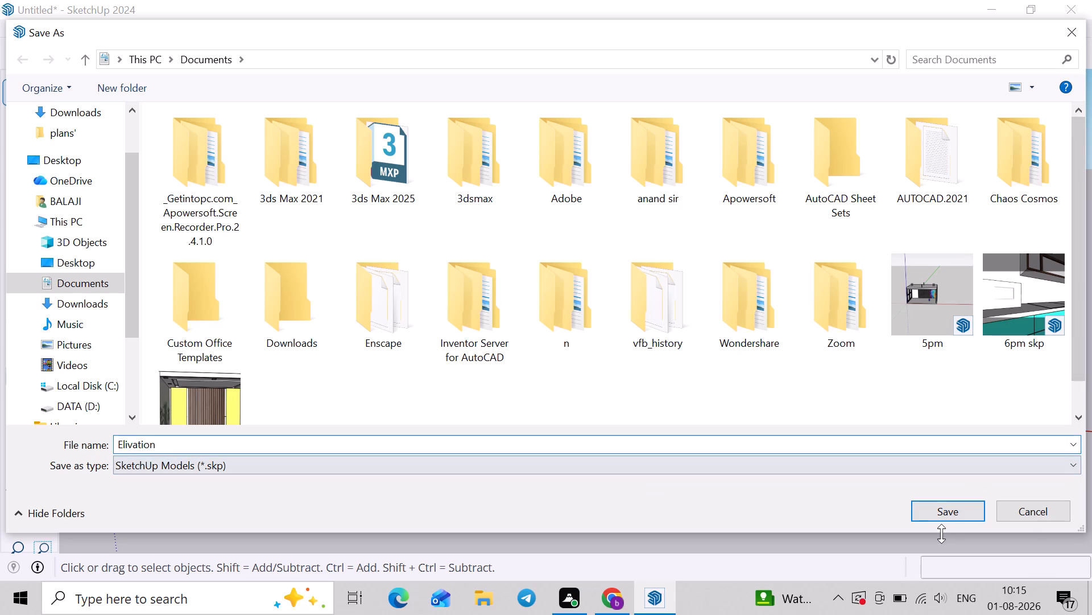
pyautogui.click(949, 520)
# Compare the ground-floor front and its openings with the reference image.
pyautogui.scroll(-4, 838, 466)
pyautogui.scroll(7, 810, 454)
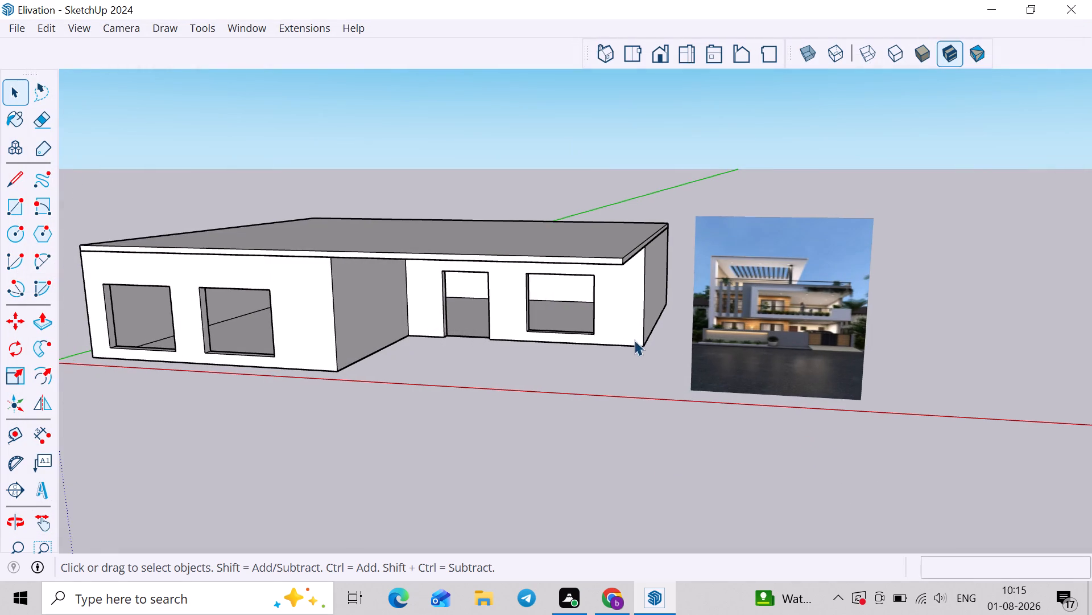
pyautogui.keyDown('shift'); pyautogui.moveTo(650, 343); pyautogui.dragTo(723, 341, button='middle'); pyautogui.keyUp('shift')
pyautogui.moveTo(618, 384); pyautogui.dragTo(685, 359, button='middle')
pyautogui.scroll(-4, 672, 358)
pyautogui.moveTo(597, 376); pyautogui.dragTo(564, 386, button='middle')
pyautogui.scroll(6, 760, 310)
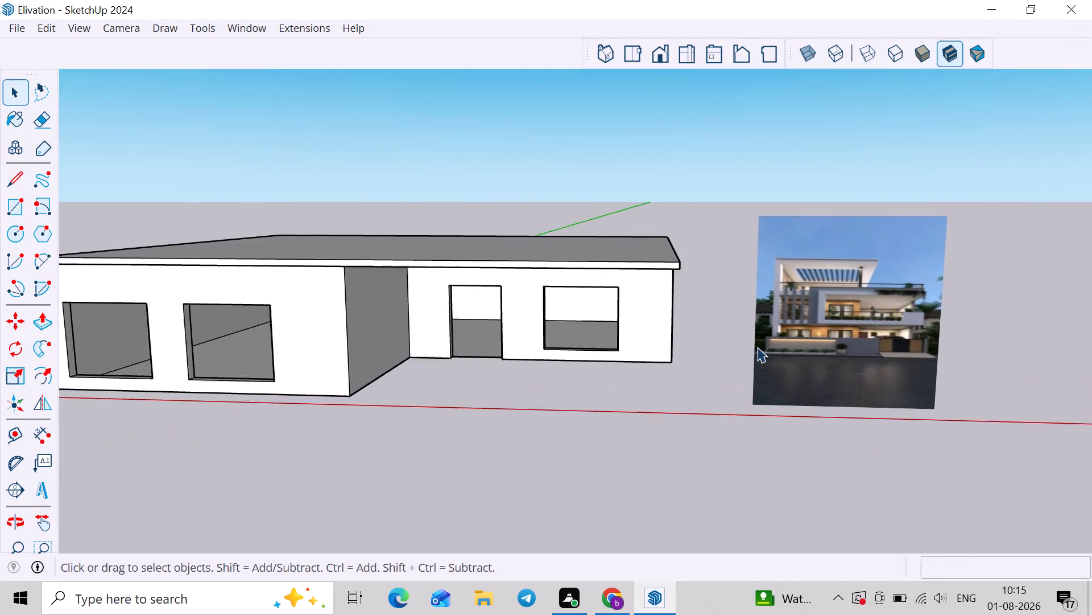
pyautogui.scroll(6, 757, 347)
pyautogui.scroll(-10, 833, 354)
pyautogui.keyDown('shift'); pyautogui.moveTo(460, 295); pyautogui.dragTo(712, 332, button='middle'); pyautogui.keyUp('shift')
pyautogui.moveTo(431, 405); pyautogui.dragTo(490, 419, button='middle')
pyautogui.scroll(4, 569, 221)
# Show the 1001bit pro tool set.
pyautogui.rightClick(442, 50)
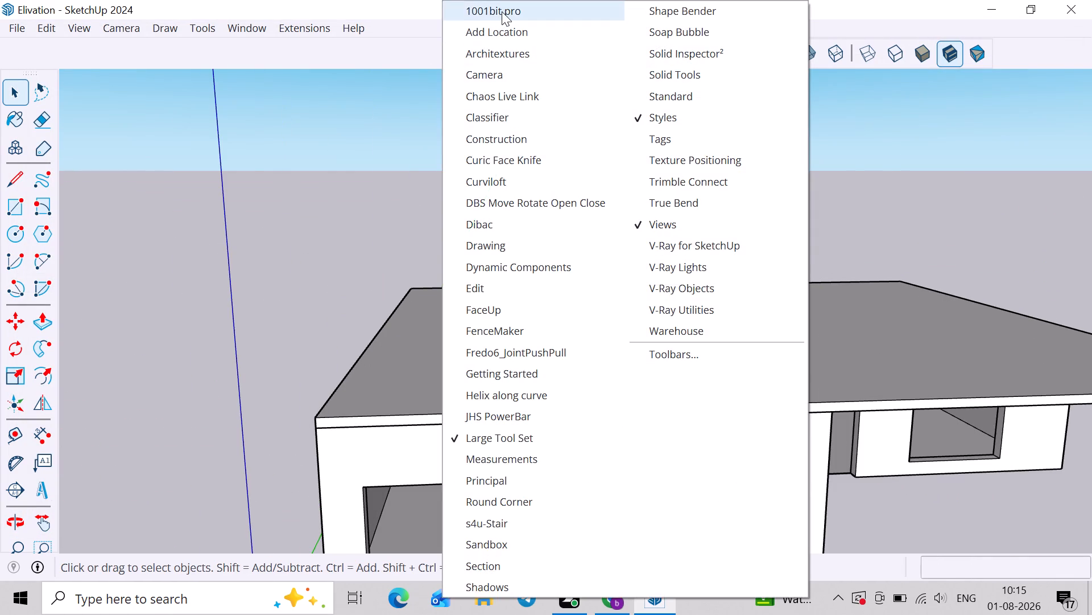
pyautogui.click(502, 11)
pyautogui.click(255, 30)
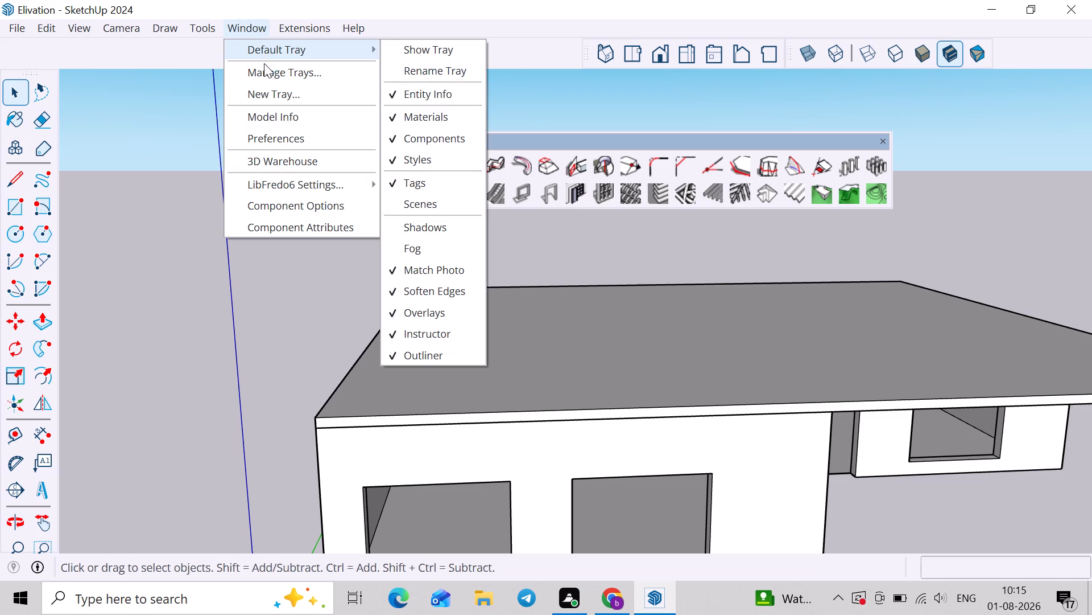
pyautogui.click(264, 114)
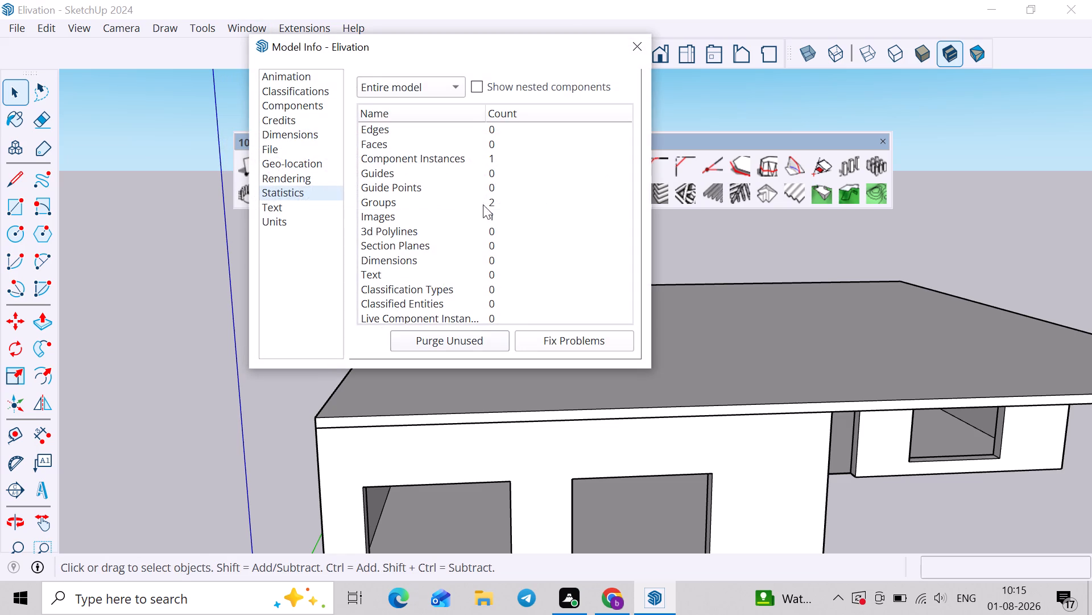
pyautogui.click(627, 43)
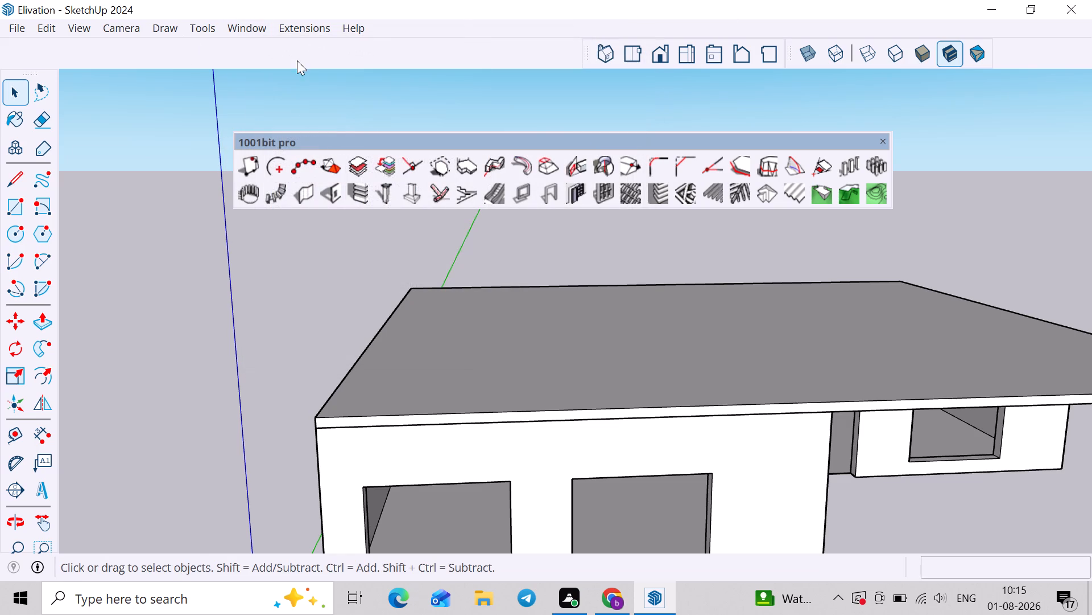
# Turn off large tool buttons in the workspace preferences.
pyautogui.click(257, 31)
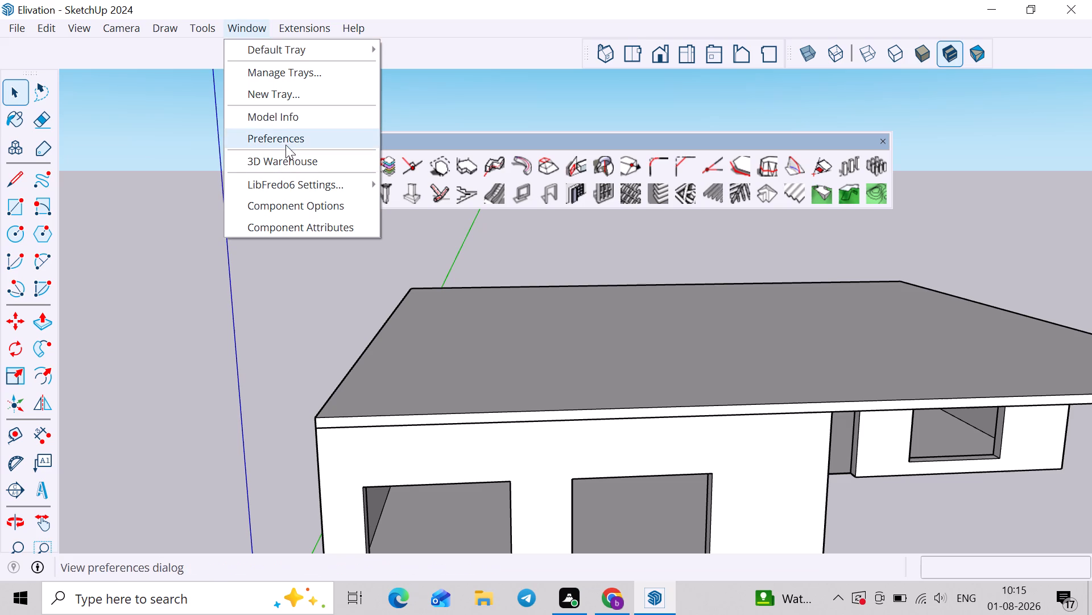
pyautogui.click(259, 133)
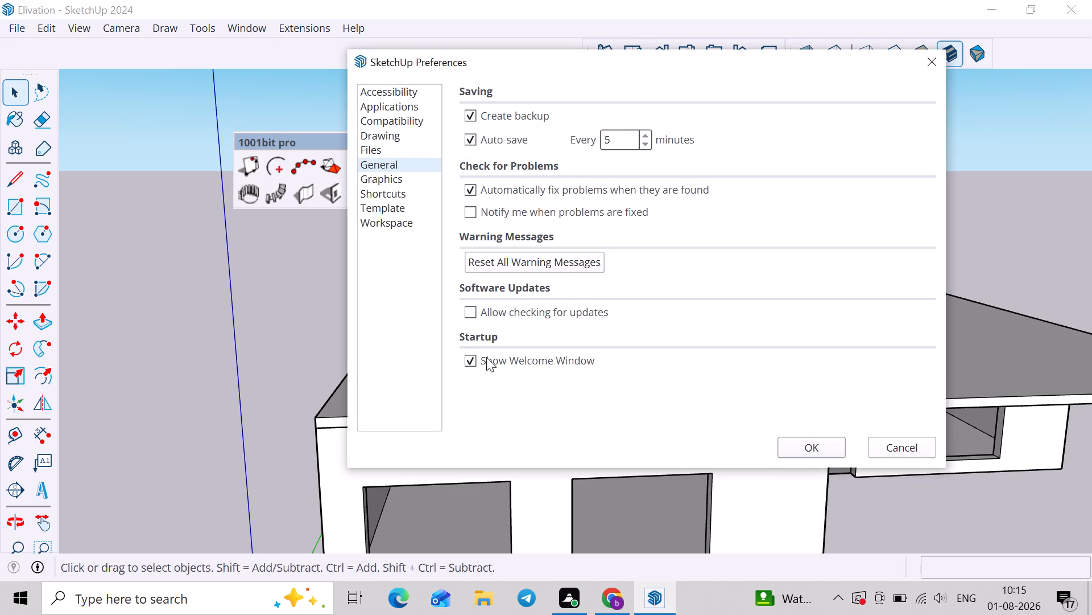
pyautogui.click(395, 220)
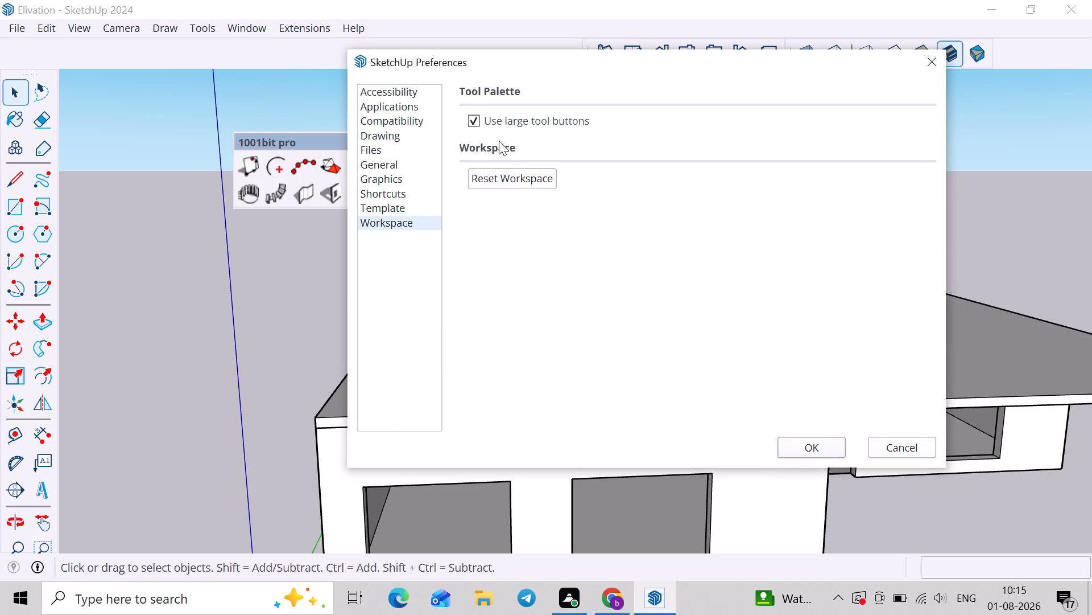
pyautogui.click(499, 120)
pyautogui.click(799, 449)
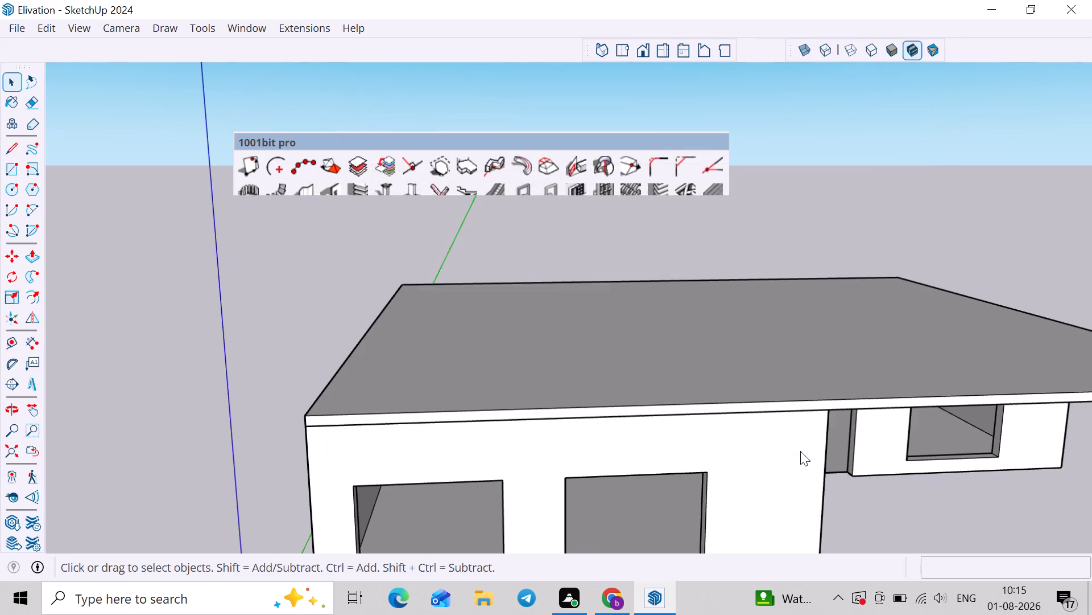
pyautogui.moveTo(342, 154); pyautogui.dragTo(395, 121)
# Draw a 7' by 6' rectangle filling the front wall's window opening nearest the origin, corner to corner.
pyautogui.scroll(-2, 428, 300)
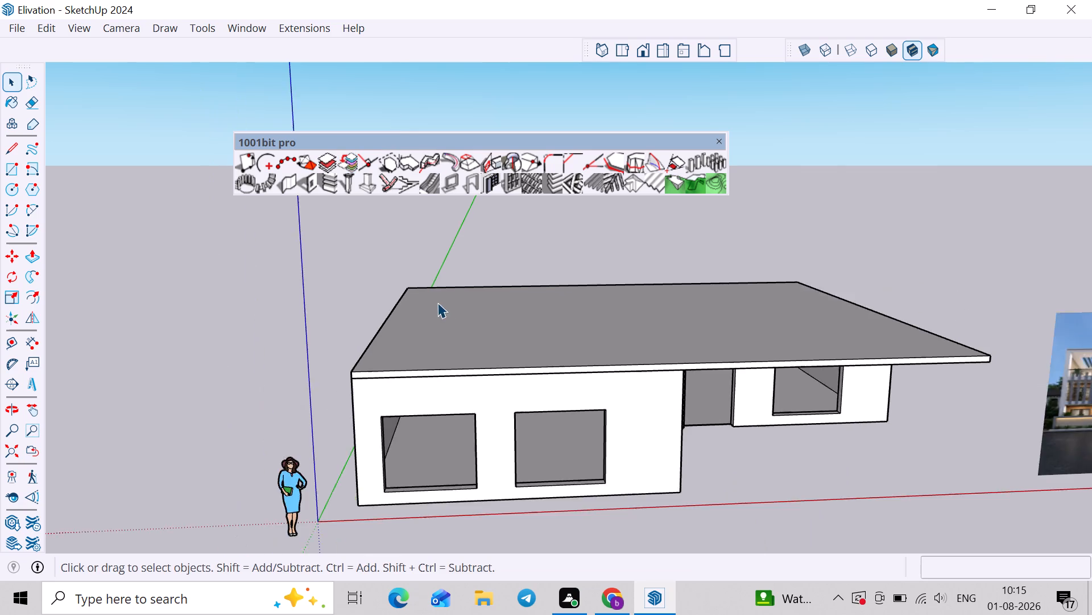
pyautogui.scroll(-5, 437, 302)
pyautogui.keyDown('shift'); pyautogui.moveTo(500, 371); pyautogui.dragTo(489, 284, button='middle'); pyautogui.keyUp('shift')
pyautogui.scroll(4, 468, 347)
pyautogui.moveTo(440, 337); pyautogui.dragTo(432, 339, button='middle')
pyautogui.press('r')
pyautogui.scroll(4, 432, 333)
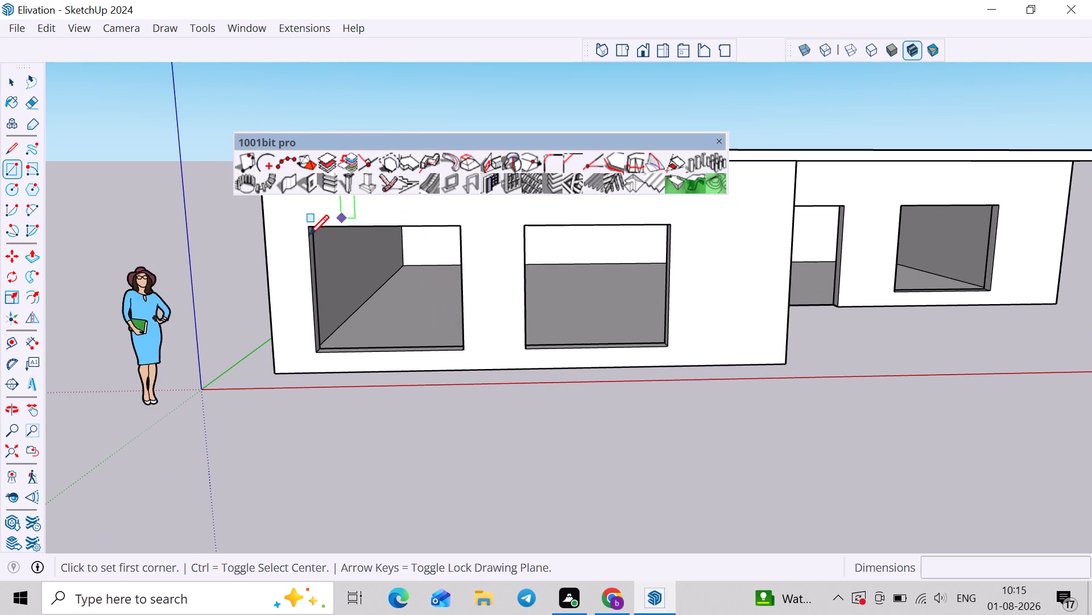
pyautogui.click(307, 227)
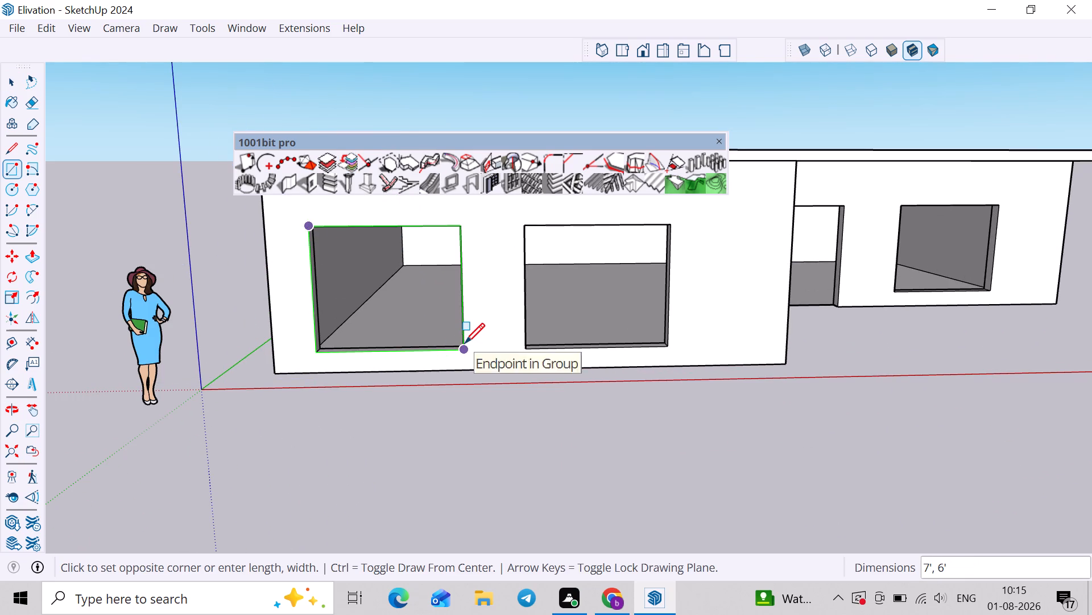
pyautogui.click(465, 343)
# Start the 1001bit panel divider on the new window face and set the number of rows to 1.
pyautogui.press('space')
pyautogui.doubleClick(431, 327)
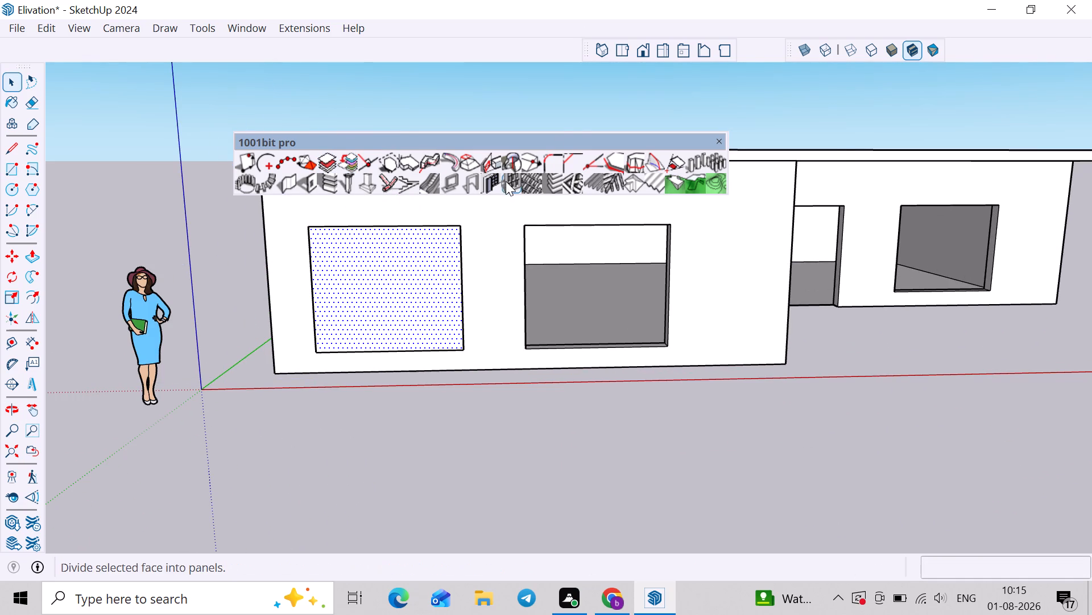
pyautogui.click(506, 181)
pyautogui.click(784, 132)
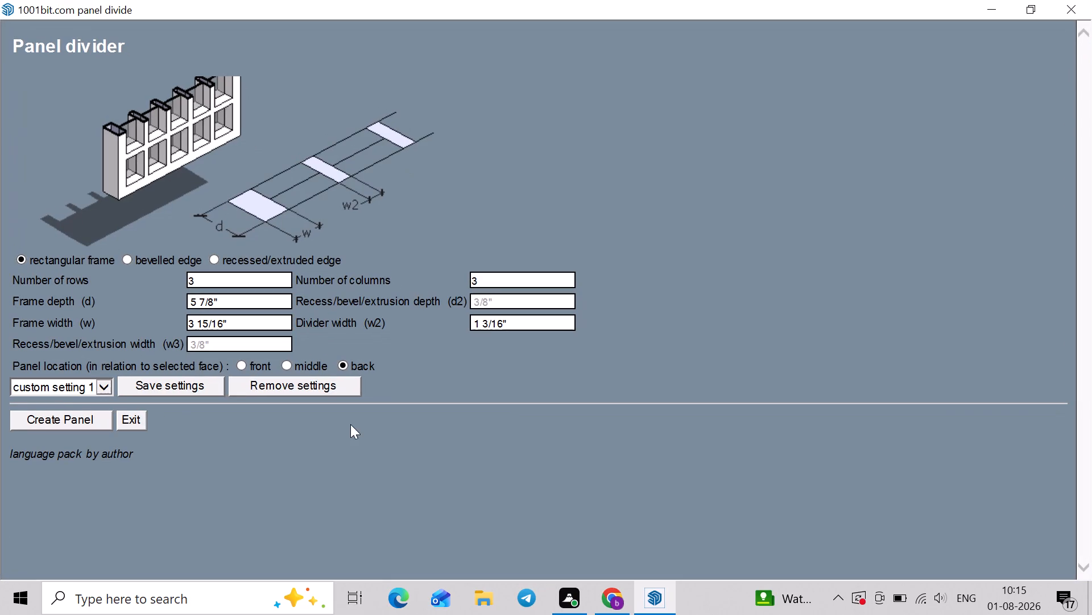
pyautogui.click(201, 281)
pyautogui.press('1')
pyautogui.click(490, 280)
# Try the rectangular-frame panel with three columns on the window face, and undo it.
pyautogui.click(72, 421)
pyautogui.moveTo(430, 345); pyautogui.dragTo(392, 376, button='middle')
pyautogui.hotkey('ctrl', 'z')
# Divide the window face into a one-row, three-column glazed panel with the recessed/extruded edge frame.
pyautogui.doubleClick(399, 284)
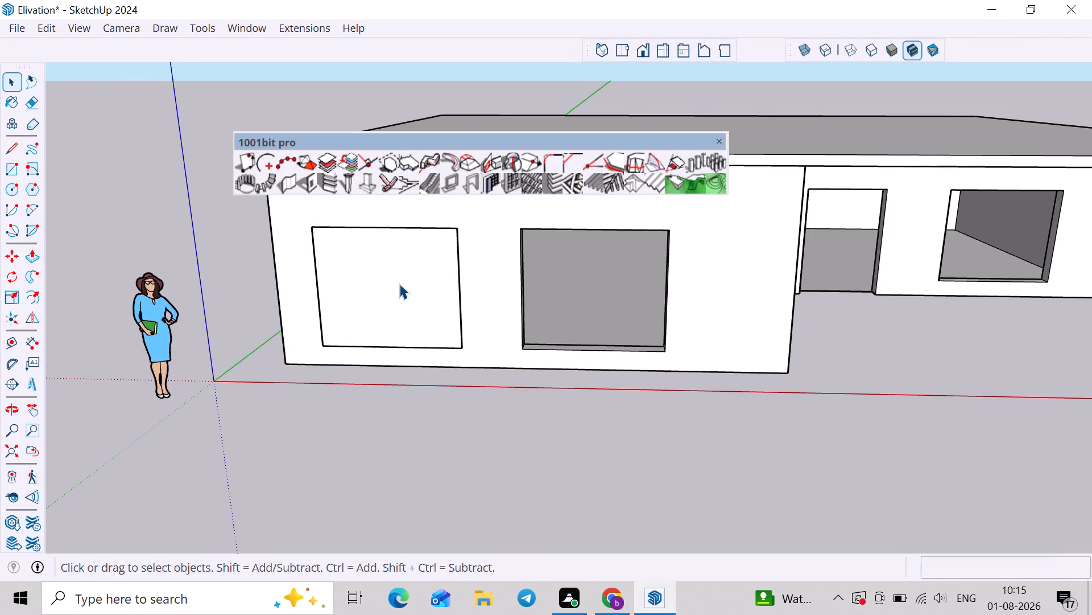
pyautogui.click(508, 183)
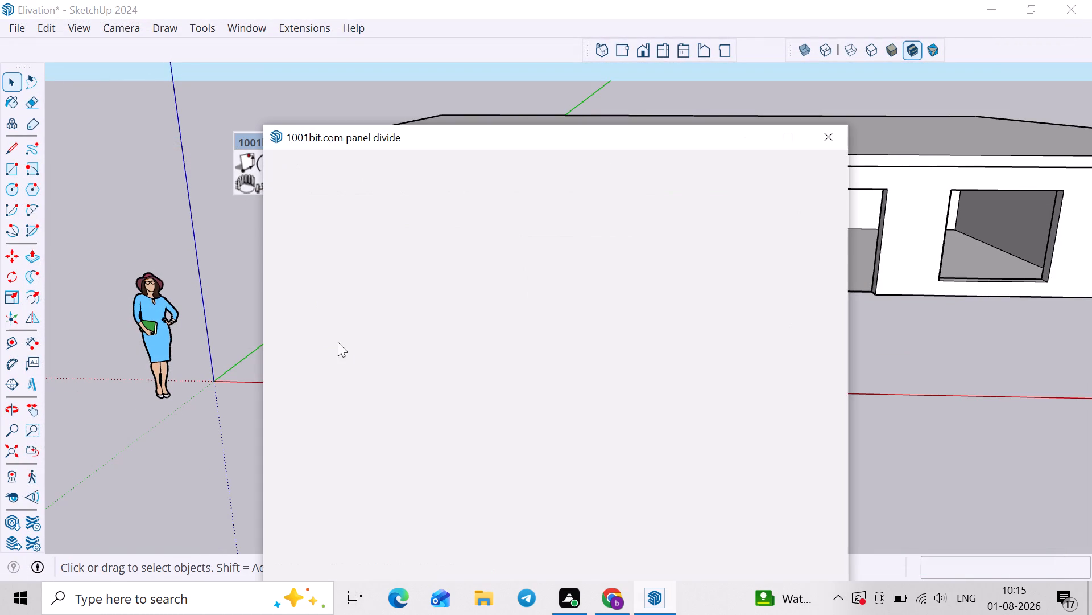
pyautogui.click(779, 140)
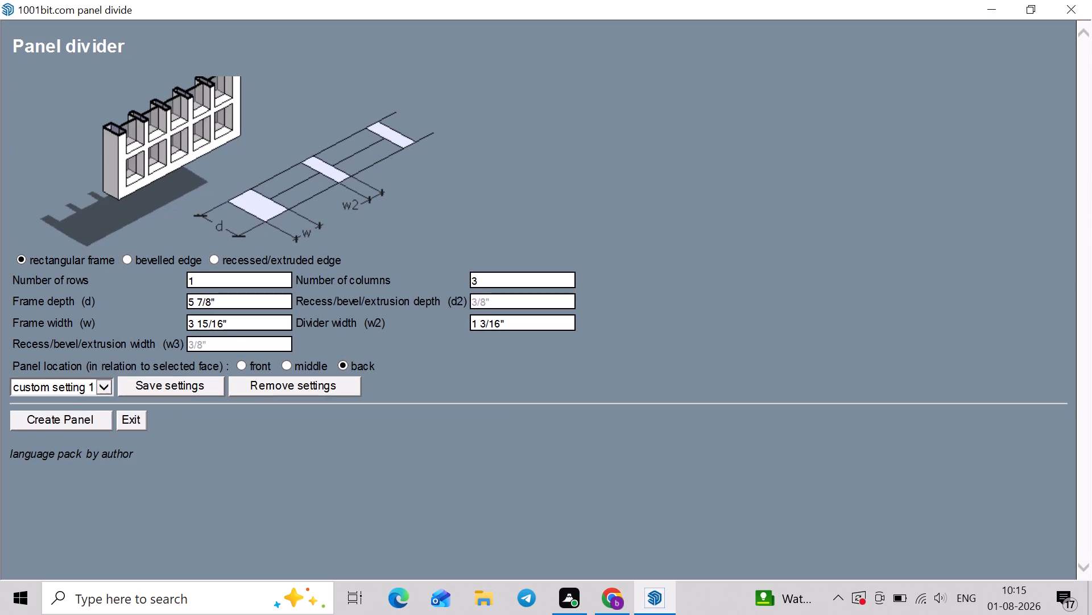
pyautogui.click(218, 258)
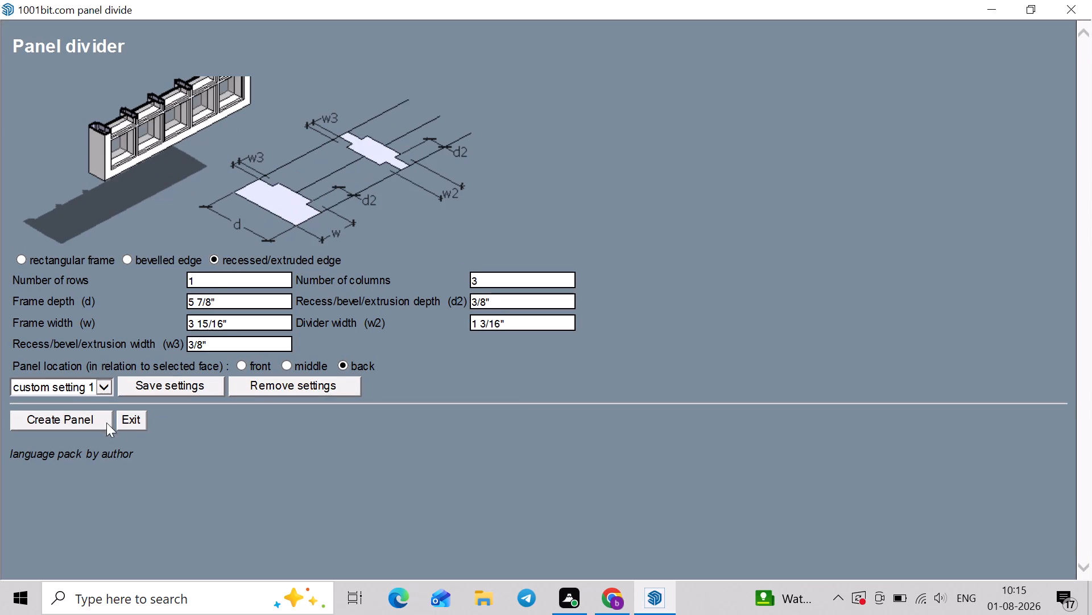
pyautogui.click(94, 412)
pyautogui.scroll(-2, 380, 299)
pyautogui.moveTo(377, 304); pyautogui.dragTo(317, 375, button='middle')
pyautogui.scroll(5, 348, 307)
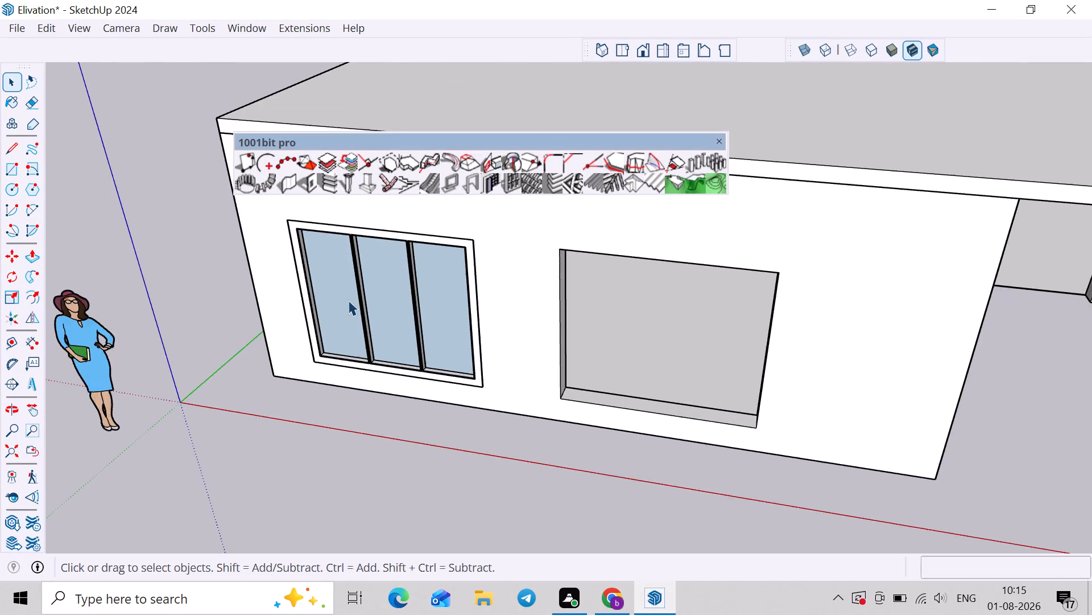
# Move the window panel back into the opening, from its bottom corner to behind the exposed wall reveal.
pyautogui.click(348, 300)
pyautogui.scroll(3, 343, 350)
pyautogui.press('m')
pyautogui.scroll(10, 343, 350)
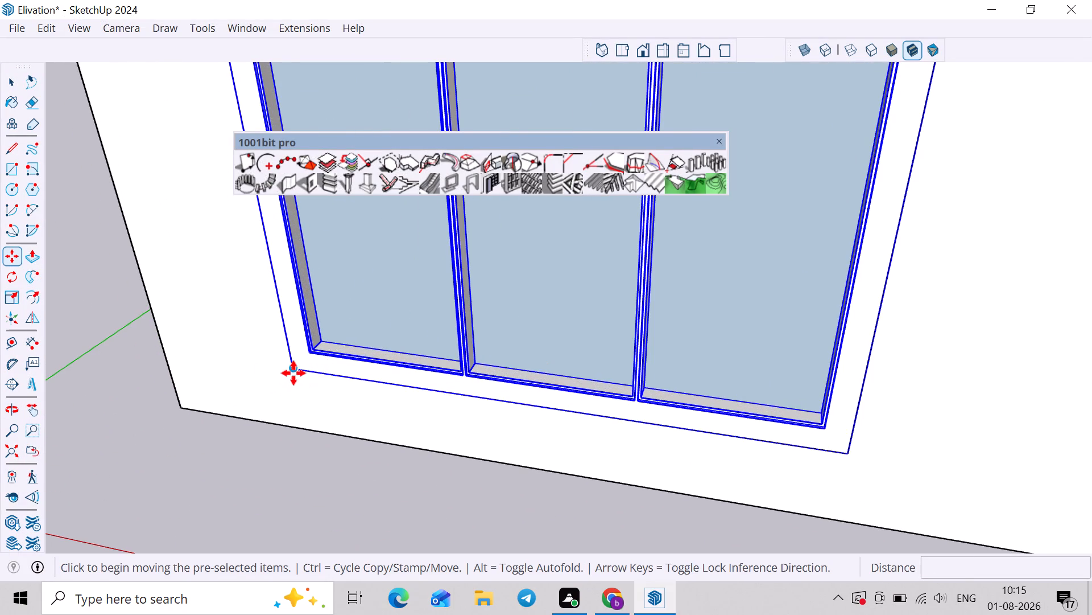
pyautogui.click(293, 373)
pyautogui.scroll(4, 309, 355)
pyautogui.click(304, 355)
pyautogui.click(304, 357)
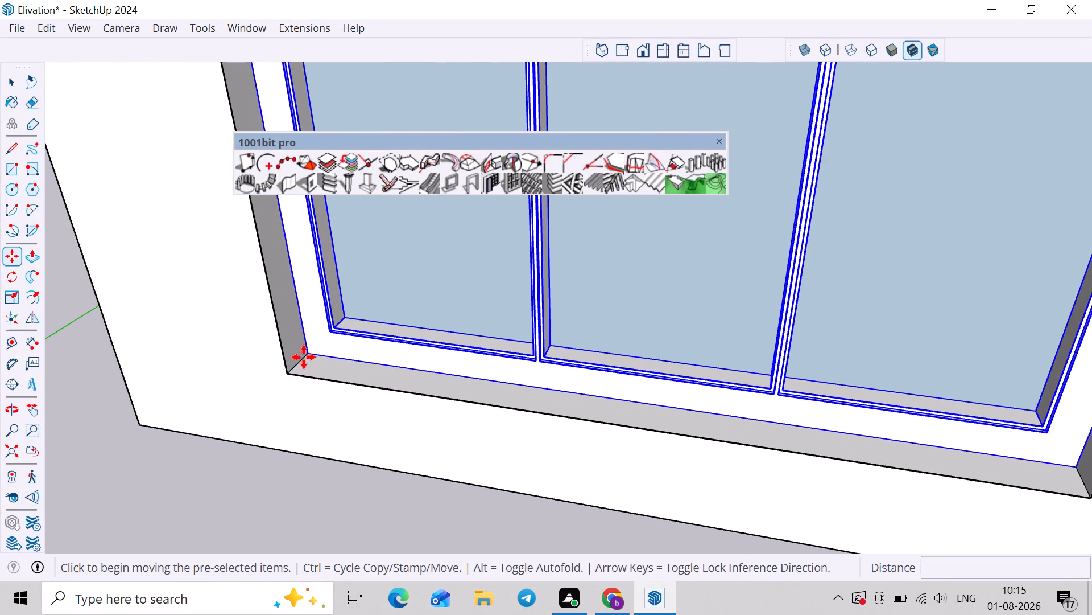
pyautogui.press('Escape')
pyautogui.scroll(2, 289, 392)
pyautogui.press('space')
pyautogui.click(337, 338)
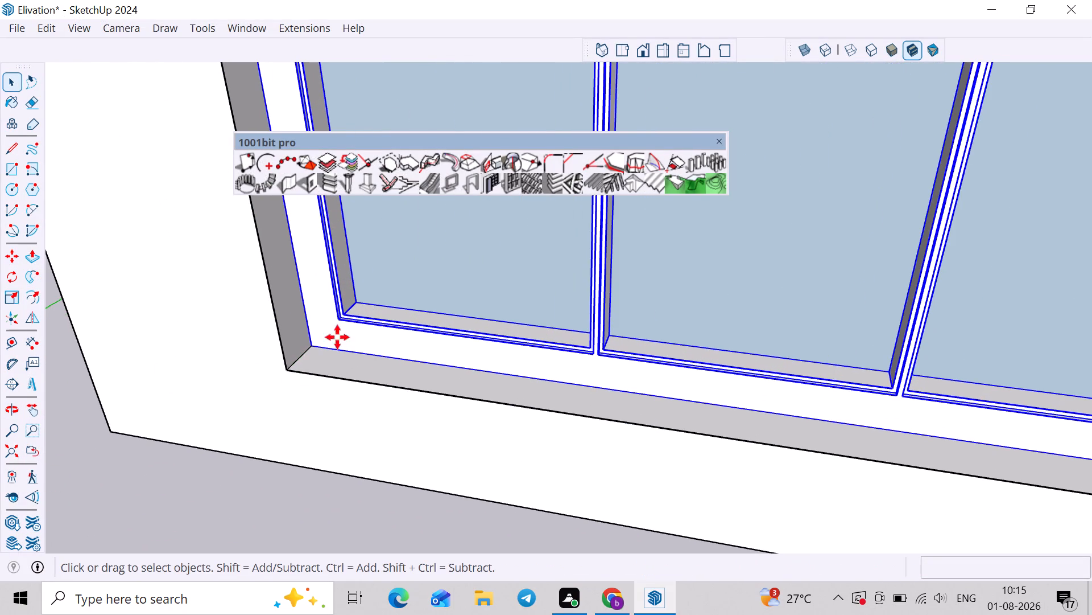
# Move the window panel from the first opening's bottom corner to the matching corner of the second front opening.
pyautogui.press('m')
pyautogui.click(286, 370)
pyautogui.scroll(-9, 308, 375)
pyautogui.keyDown('shift'); pyautogui.moveTo(328, 378); pyautogui.dragTo(13, 346, button='middle'); pyautogui.keyUp('shift')
pyautogui.click(658, 448)
pyautogui.scroll(-3, 664, 449)
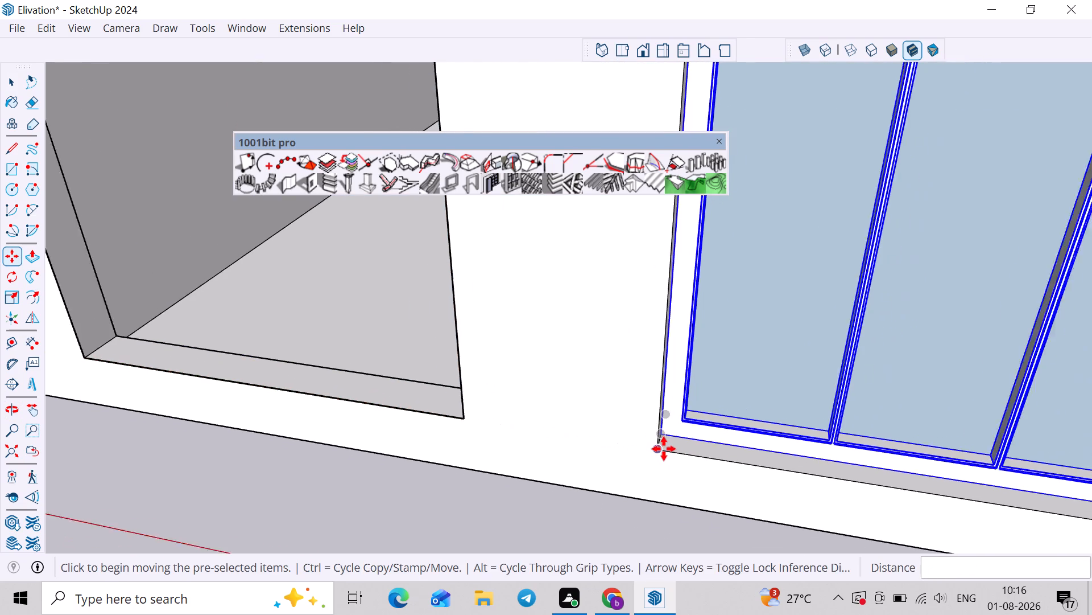
pyautogui.scroll(-11, 664, 449)
pyautogui.moveTo(664, 452); pyautogui.dragTo(713, 430, button='middle')
pyautogui.scroll(3, 700, 448)
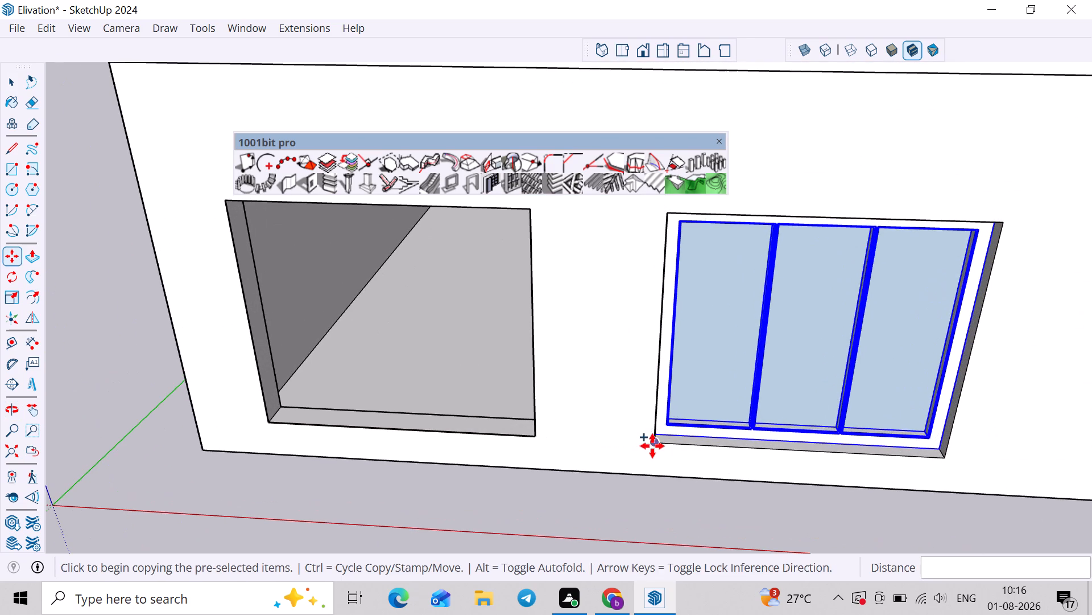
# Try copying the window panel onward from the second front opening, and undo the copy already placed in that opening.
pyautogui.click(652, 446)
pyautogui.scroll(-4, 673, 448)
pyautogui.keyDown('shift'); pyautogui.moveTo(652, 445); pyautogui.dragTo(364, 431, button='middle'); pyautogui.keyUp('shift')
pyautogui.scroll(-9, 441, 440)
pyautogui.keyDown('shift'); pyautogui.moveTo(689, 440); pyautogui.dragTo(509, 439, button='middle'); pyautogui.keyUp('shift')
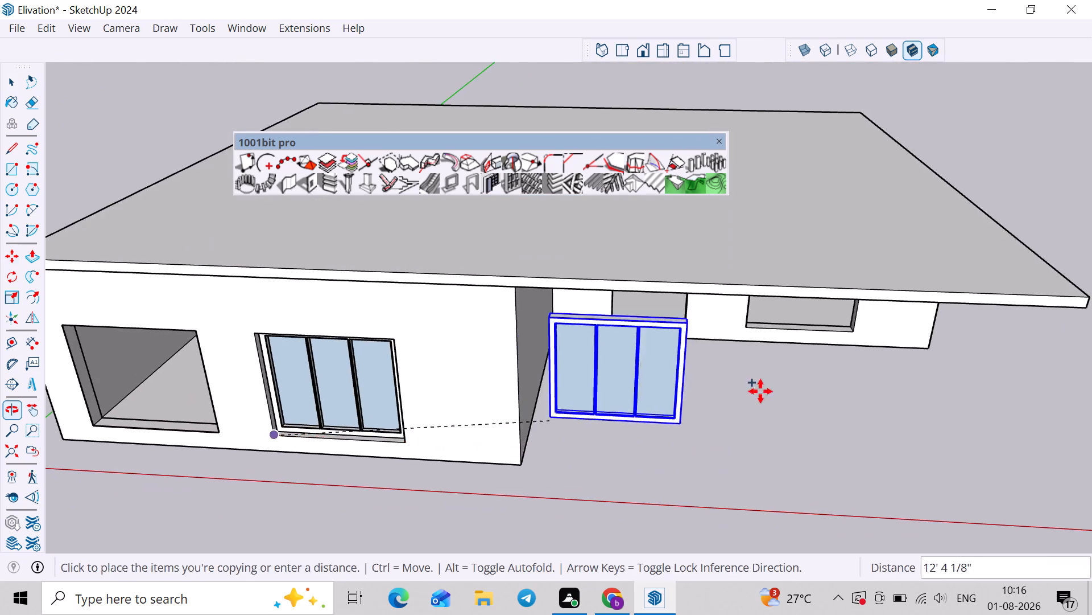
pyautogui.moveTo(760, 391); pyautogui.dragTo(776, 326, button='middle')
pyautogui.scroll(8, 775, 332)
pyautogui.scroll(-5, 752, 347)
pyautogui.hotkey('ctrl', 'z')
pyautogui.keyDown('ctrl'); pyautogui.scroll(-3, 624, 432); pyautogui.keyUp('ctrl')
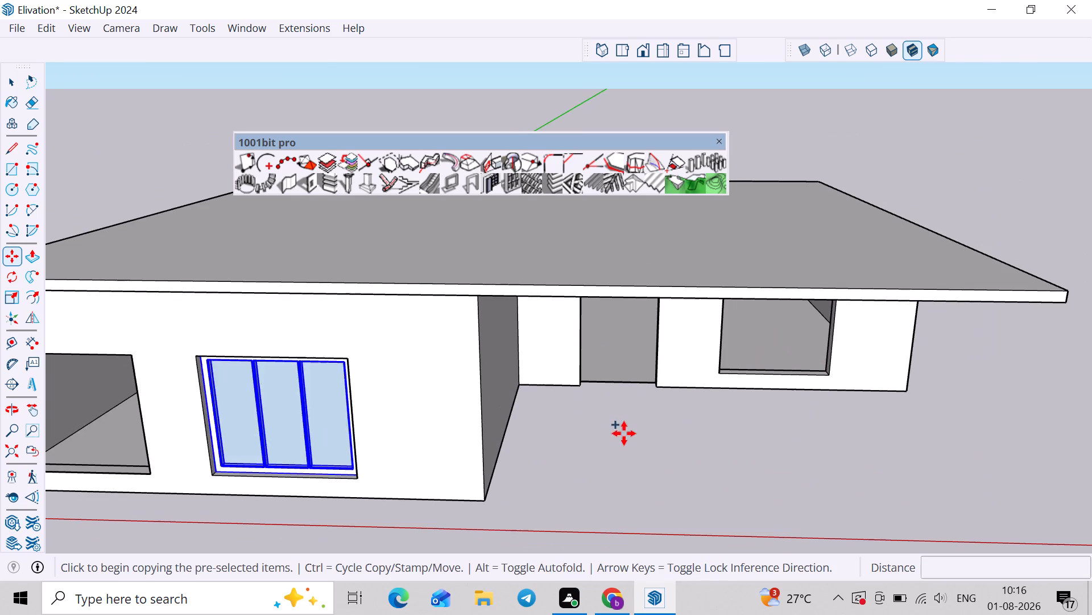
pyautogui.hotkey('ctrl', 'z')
# Make the glazed window panel in the first front opening a component.
pyautogui.press('space')
pyautogui.keyDown('shift'); pyautogui.moveTo(200, 419); pyautogui.dragTo(387, 388, button='middle'); pyautogui.keyUp('shift')
pyautogui.keyDown('shift'); pyautogui.scroll(-1, 316, 406); pyautogui.keyUp('shift')
pyautogui.rightClick(271, 392)
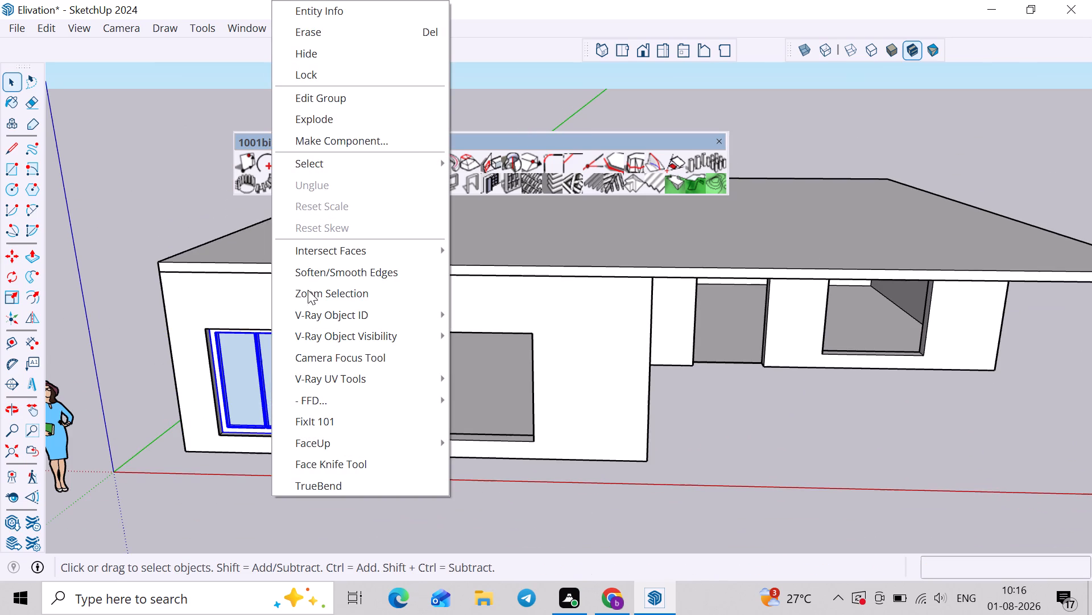
pyautogui.click(332, 140)
pyautogui.click(886, 498)
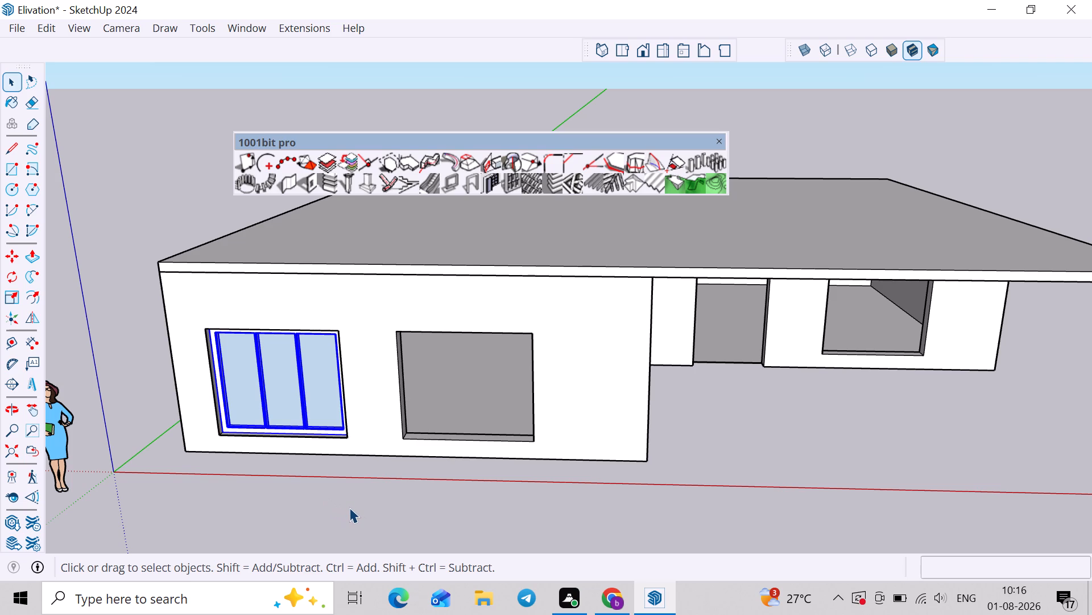
# Copy the window component from the first opening's bottom corner to the matching corner of the second front opening.
pyautogui.press('m')
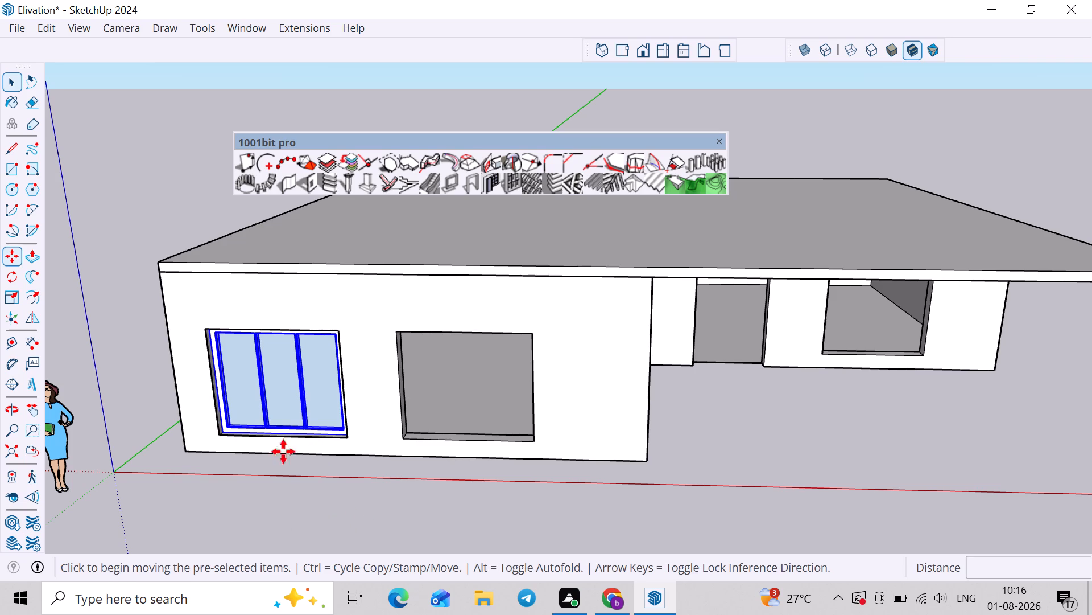
pyautogui.scroll(3, 282, 452)
pyautogui.click(215, 439)
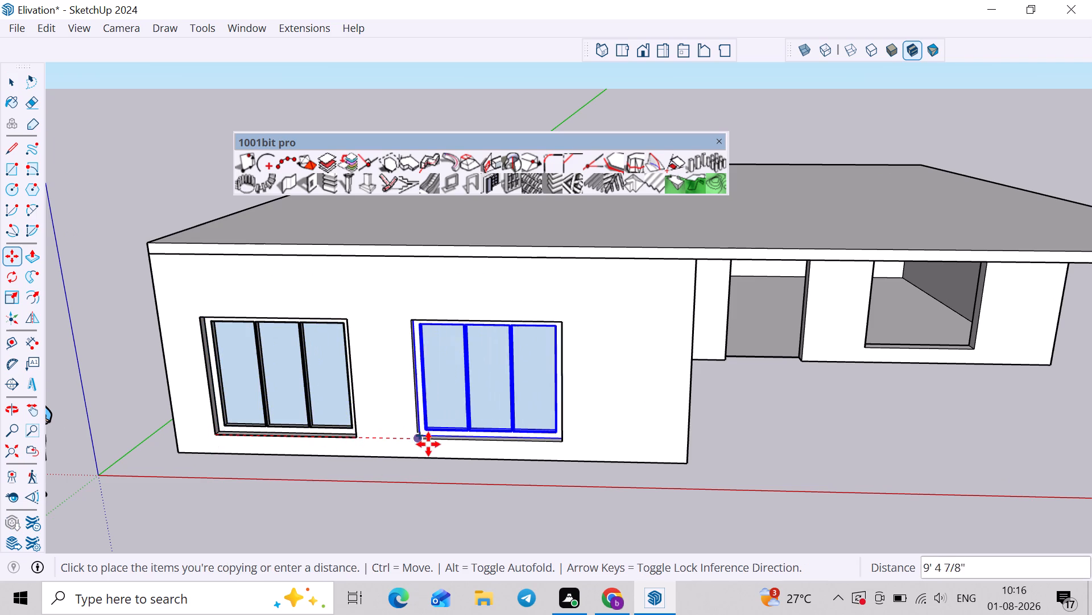
pyautogui.click(423, 436)
# Copy the window component from the second front opening's bottom corner into the window opening of the recessed wall beside the door.
pyautogui.scroll(3, 406, 446)
pyautogui.click(419, 435)
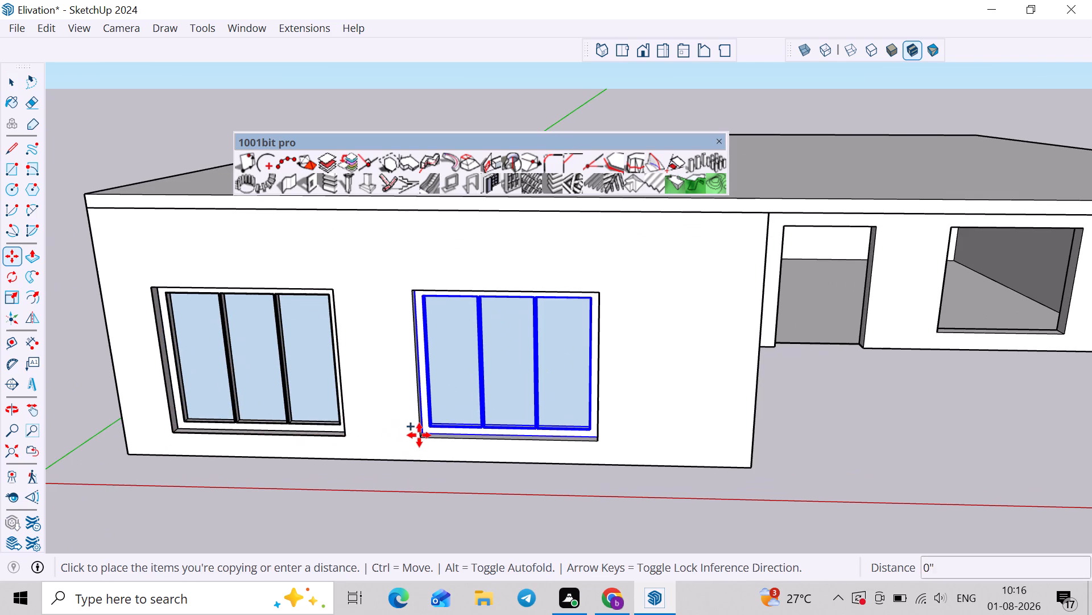
pyautogui.scroll(-5, 419, 435)
pyautogui.keyDown('shift'); pyautogui.scroll(1, 523, 438); pyautogui.keyUp('shift')
pyautogui.scroll(3, 441, 413)
pyautogui.keyDown('shift'); pyautogui.moveTo(573, 420); pyautogui.dragTo(357, 445, button='middle'); pyautogui.keyUp('shift')
pyautogui.scroll(5, 609, 383)
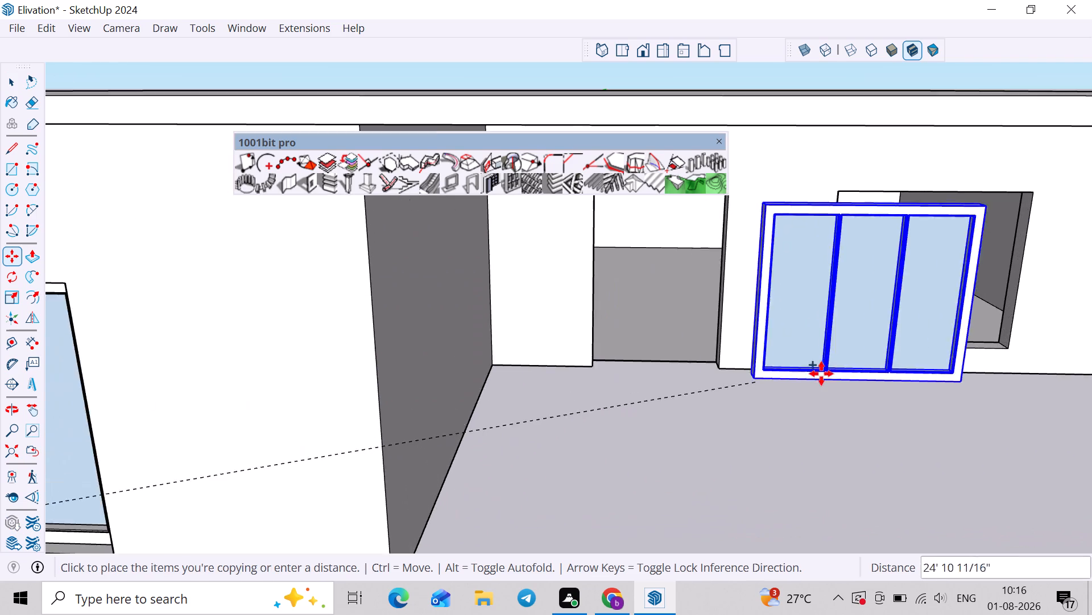
pyautogui.scroll(3, 821, 374)
pyautogui.click(818, 342)
pyautogui.scroll(-12, 818, 342)
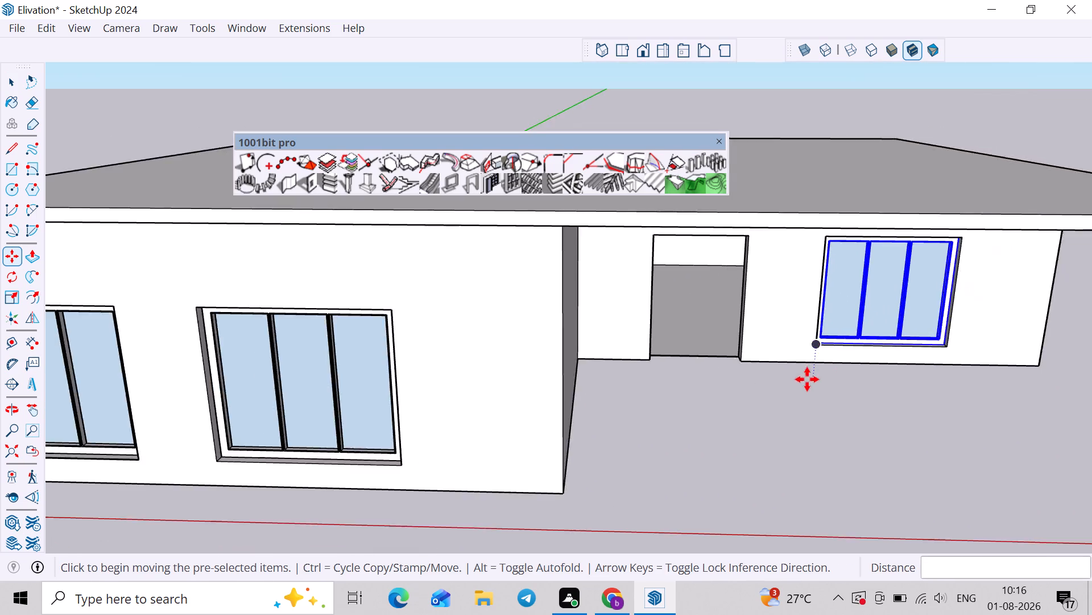
pyautogui.scroll(-3, 807, 379)
pyautogui.press('space')
pyautogui.click(775, 484)
# Compare the ground-floor model with the house reference image, examining the upper floor and balcony.
pyautogui.scroll(-5, 779, 485)
pyautogui.keyDown('shift'); pyautogui.moveTo(756, 480); pyautogui.dragTo(694, 443, button='middle'); pyautogui.keyUp('shift')
pyautogui.moveTo(705, 464); pyautogui.dragTo(777, 446, button='middle')
pyautogui.scroll(-4, 774, 447)
pyautogui.keyDown('shift'); pyautogui.moveTo(785, 439); pyautogui.dragTo(636, 458, button='middle'); pyautogui.keyUp('shift')
pyautogui.scroll(8, 905, 371)
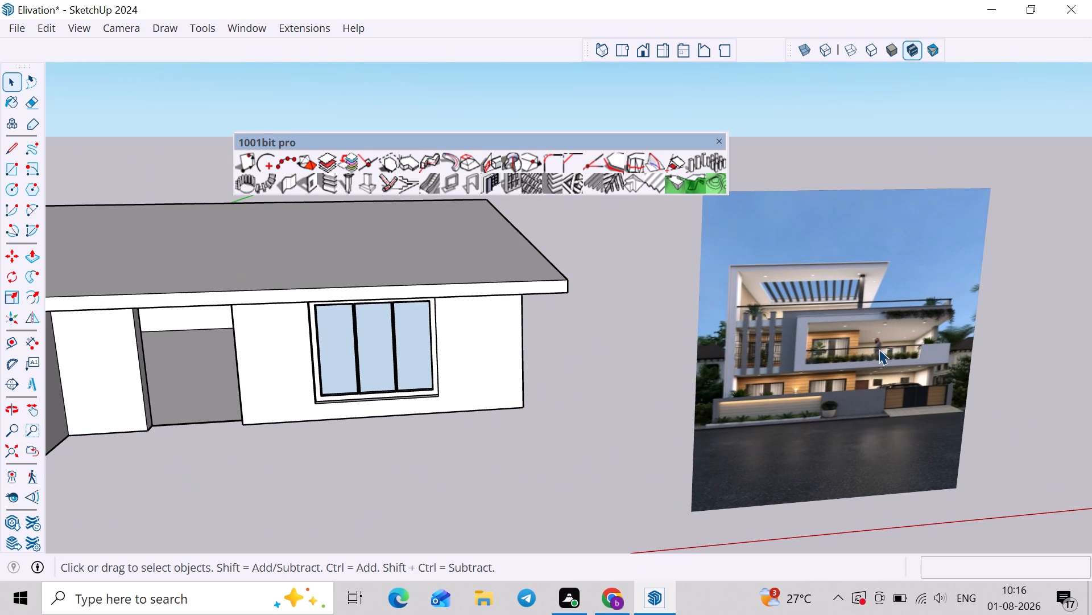
pyautogui.scroll(-4, 851, 370)
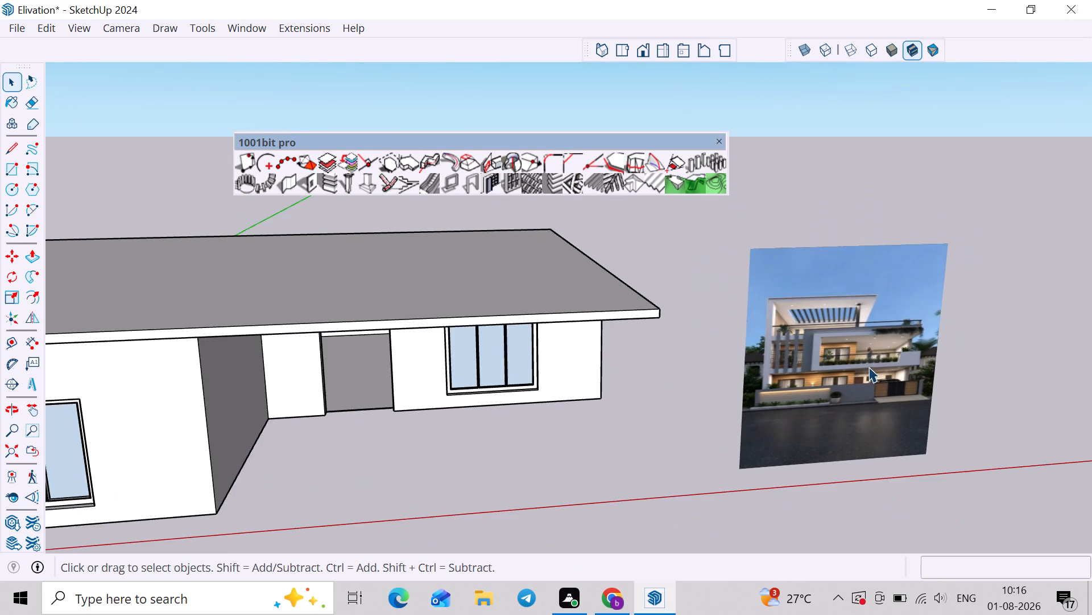
pyautogui.moveTo(868, 366); pyautogui.dragTo(776, 320, button='middle')
pyautogui.scroll(3, 874, 359)
pyautogui.scroll(7, 896, 318)
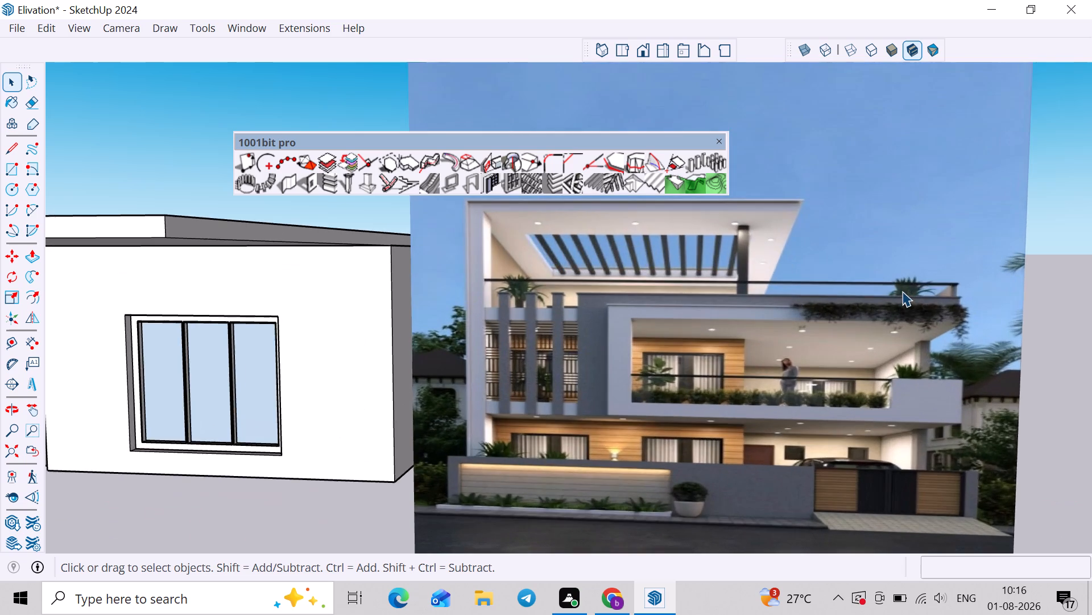
pyautogui.scroll(-4, 902, 291)
pyautogui.scroll(2, 857, 404)
pyautogui.scroll(-5, 857, 404)
pyautogui.keyDown('shift'); pyautogui.moveTo(688, 403); pyautogui.dragTo(923, 378, button='middle'); pyautogui.keyUp('shift')
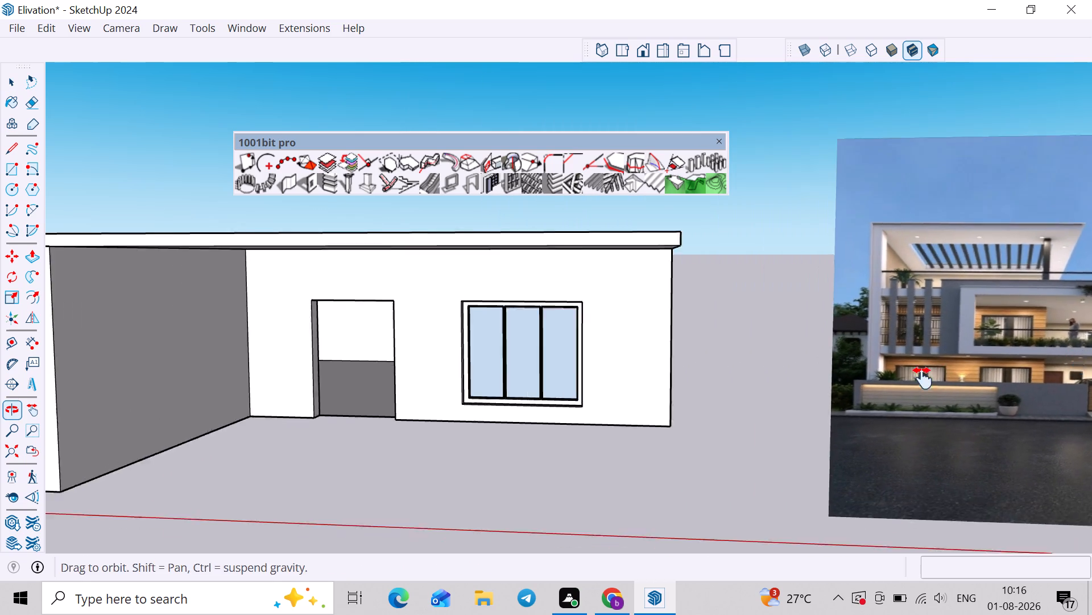
pyautogui.keyDown('shift'); pyautogui.moveTo(923, 378); pyautogui.dragTo(961, 368, button='middle'); pyautogui.keyUp('shift')
pyautogui.keyDown('shift'); pyautogui.moveTo(475, 338); pyautogui.dragTo(731, 335, button='middle'); pyautogui.keyUp('shift')
pyautogui.scroll(-4, 606, 356)
pyautogui.doubleClick(445, 303)
pyautogui.scroll(2, 505, 335)
pyautogui.scroll(-6, 510, 335)
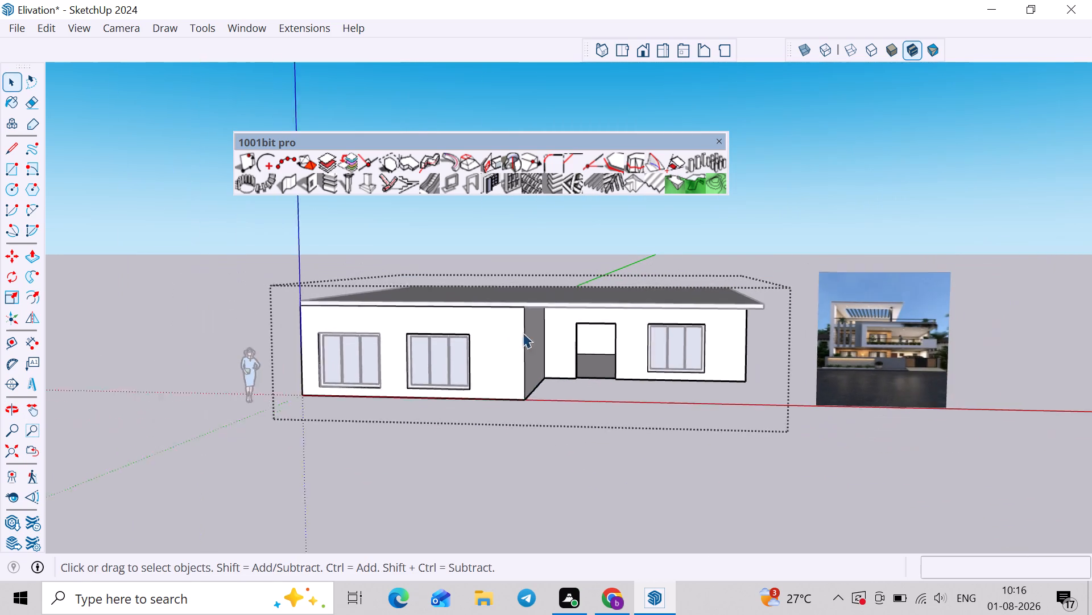
pyautogui.keyDown('shift'); pyautogui.moveTo(714, 330); pyautogui.dragTo(646, 342, button='middle'); pyautogui.keyUp('shift')
pyautogui.click(710, 380)
pyautogui.scroll(10, 847, 370)
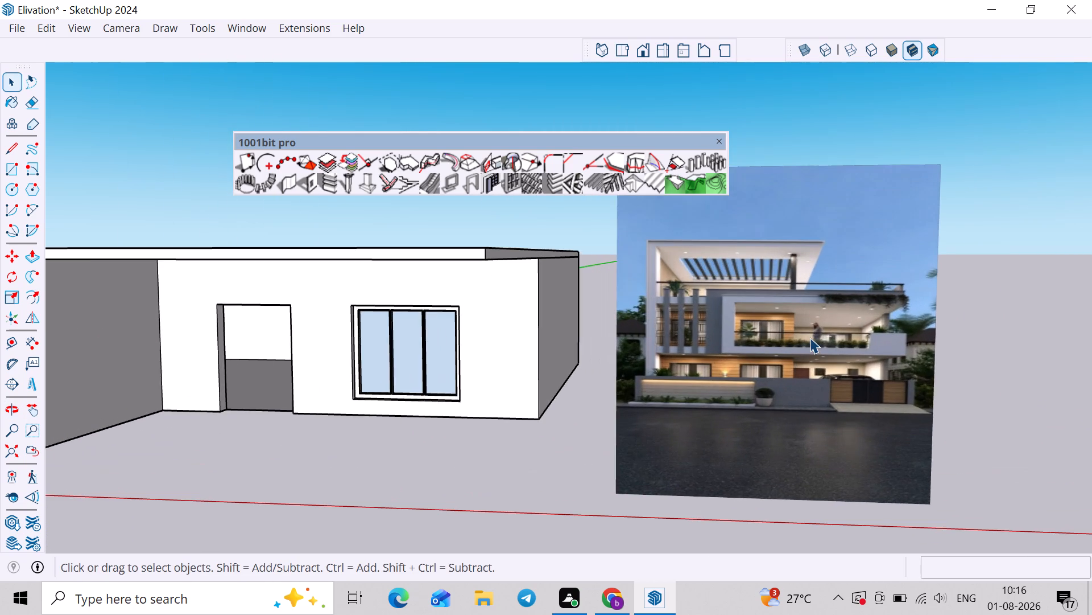
pyautogui.scroll(-4, 810, 338)
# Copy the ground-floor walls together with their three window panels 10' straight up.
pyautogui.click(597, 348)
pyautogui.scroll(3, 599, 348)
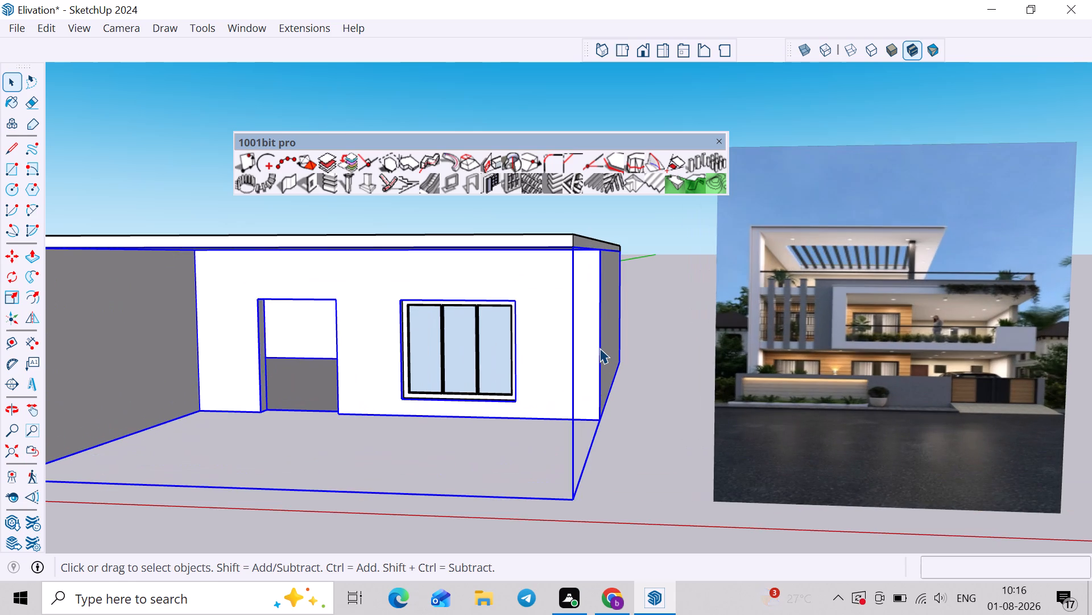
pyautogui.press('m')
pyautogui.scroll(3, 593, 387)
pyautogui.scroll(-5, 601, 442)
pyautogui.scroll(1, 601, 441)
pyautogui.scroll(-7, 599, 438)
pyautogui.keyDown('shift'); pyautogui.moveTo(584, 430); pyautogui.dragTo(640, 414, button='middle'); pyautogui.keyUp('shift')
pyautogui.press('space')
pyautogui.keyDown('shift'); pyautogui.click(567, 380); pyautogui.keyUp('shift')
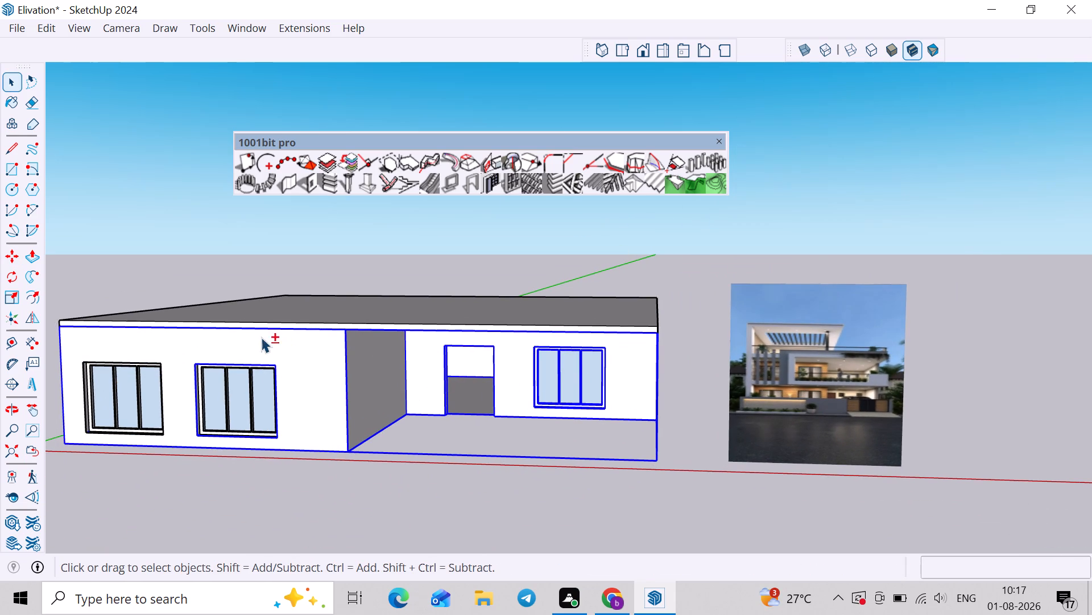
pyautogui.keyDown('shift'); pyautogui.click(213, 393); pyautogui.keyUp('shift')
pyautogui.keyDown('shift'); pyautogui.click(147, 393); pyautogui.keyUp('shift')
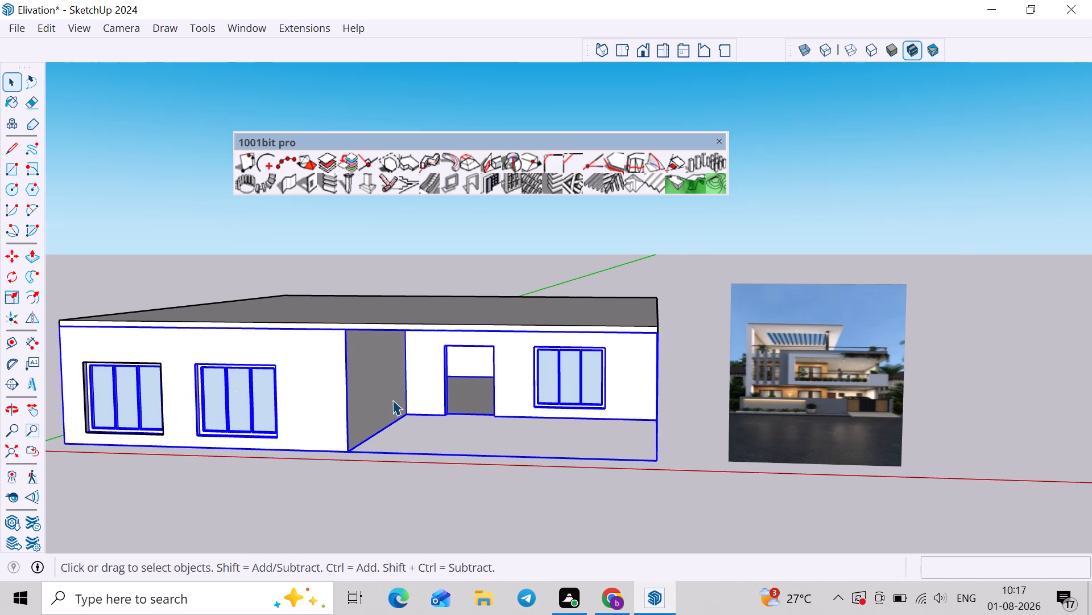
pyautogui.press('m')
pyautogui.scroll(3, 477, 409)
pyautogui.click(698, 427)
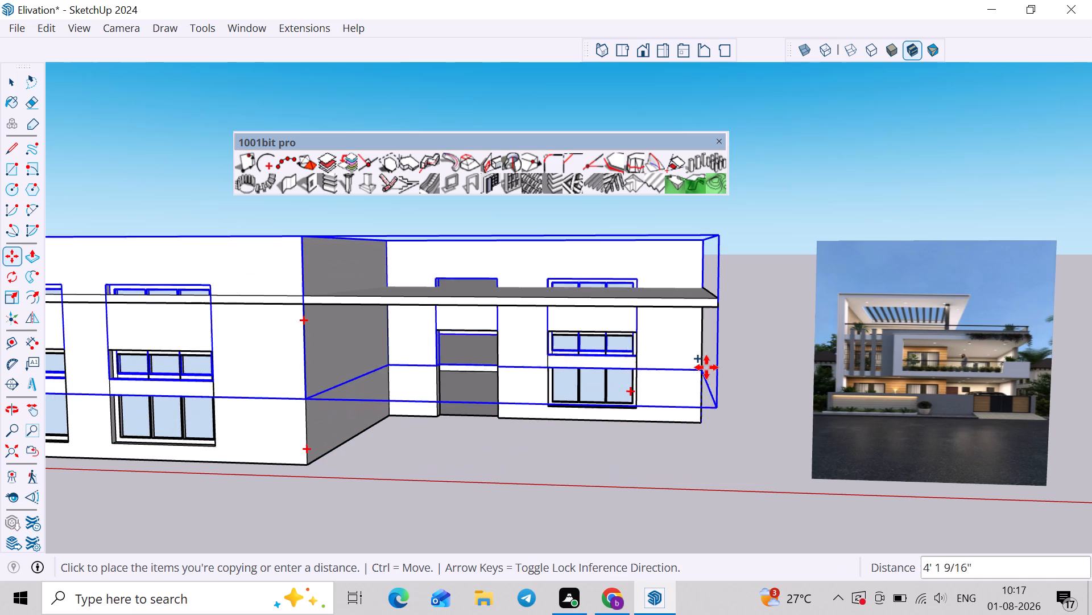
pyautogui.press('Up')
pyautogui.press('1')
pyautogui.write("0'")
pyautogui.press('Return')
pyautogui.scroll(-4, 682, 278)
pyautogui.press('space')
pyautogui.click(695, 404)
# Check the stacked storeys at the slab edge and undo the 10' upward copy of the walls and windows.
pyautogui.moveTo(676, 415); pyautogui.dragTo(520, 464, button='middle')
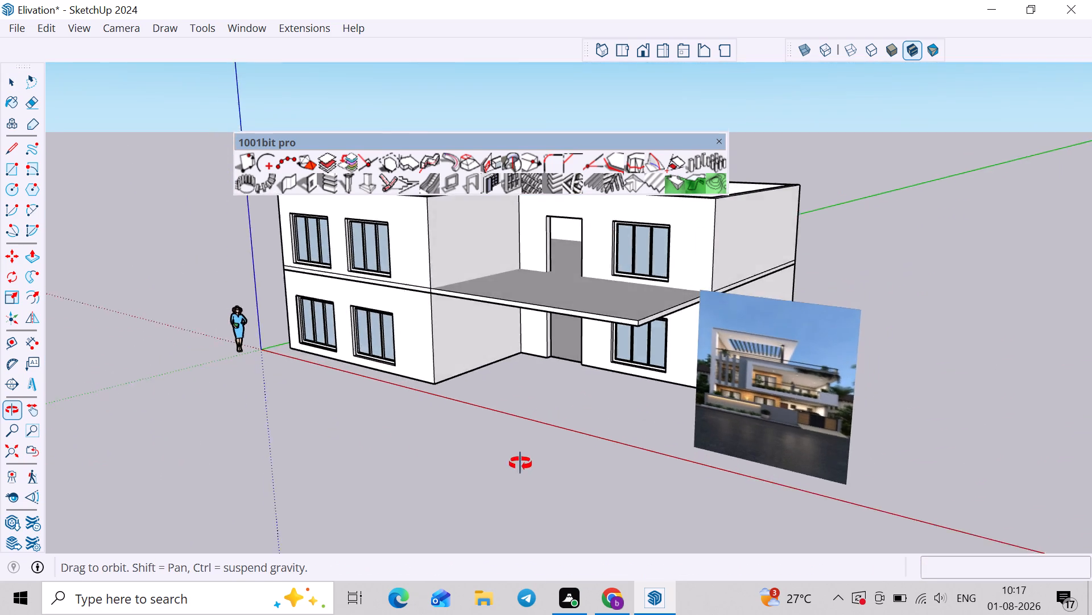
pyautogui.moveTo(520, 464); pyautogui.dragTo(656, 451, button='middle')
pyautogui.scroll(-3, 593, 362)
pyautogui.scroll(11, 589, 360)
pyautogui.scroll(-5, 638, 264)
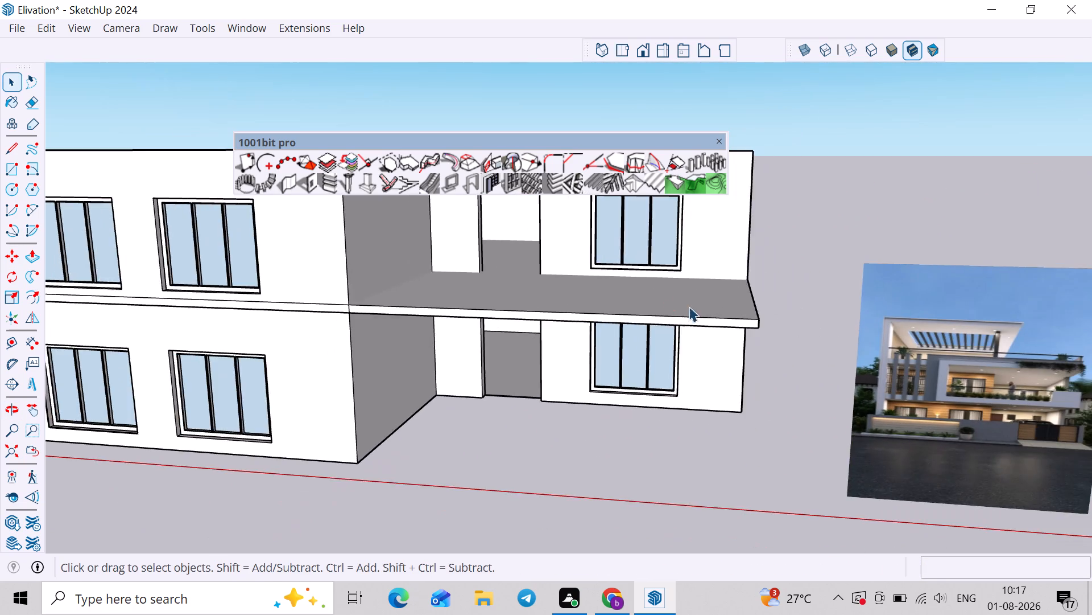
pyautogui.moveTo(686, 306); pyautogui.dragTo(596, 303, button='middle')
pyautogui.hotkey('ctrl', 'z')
# Copy the ground-floor walls and all three window panels 10'6" straight up to form the first floor.
pyautogui.scroll(3, 394, 366)
pyautogui.click(284, 371)
pyautogui.keyDown('shift'); pyautogui.click(190, 362); pyautogui.keyUp('shift')
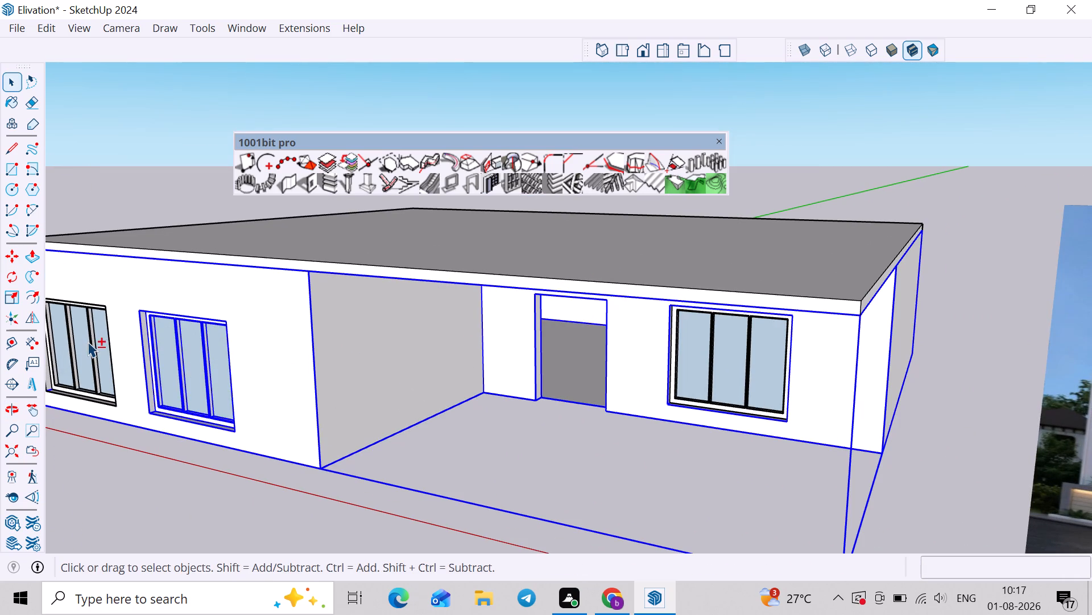
pyautogui.keyDown('shift'); pyautogui.click(87, 342); pyautogui.keyUp('shift')
pyautogui.keyDown('shift'); pyautogui.click(728, 375); pyautogui.keyUp('shift')
pyautogui.press('m')
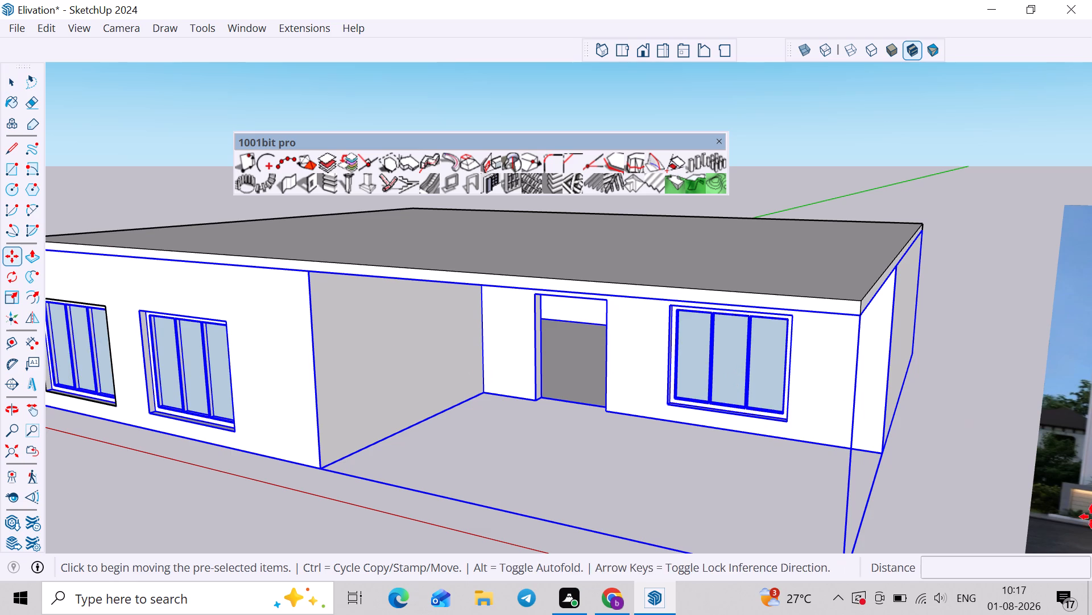
pyautogui.click(881, 450)
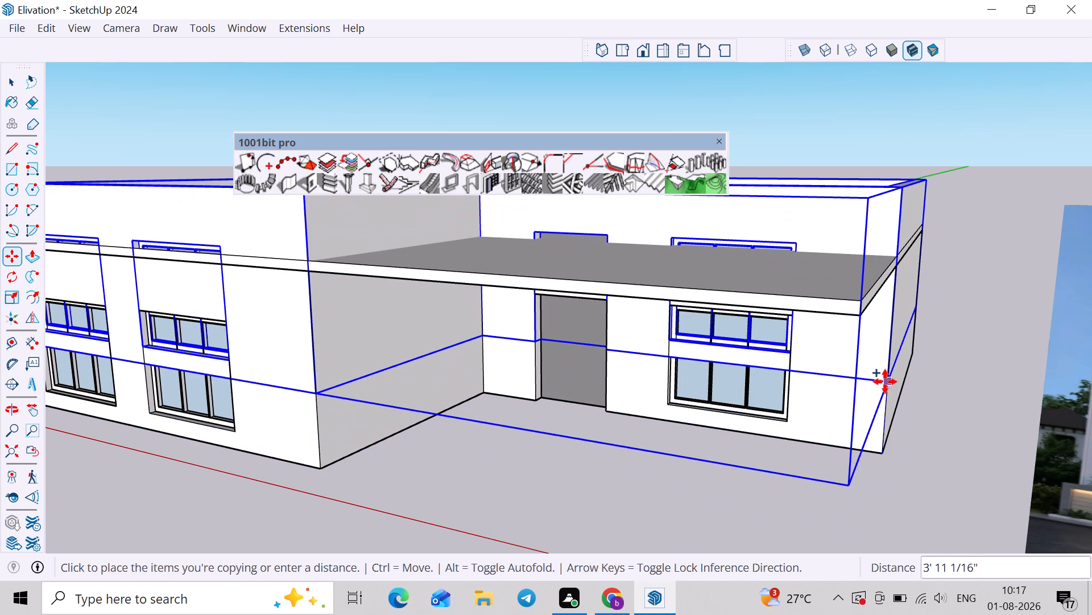
pyautogui.press('Up')
pyautogui.write("10'6")
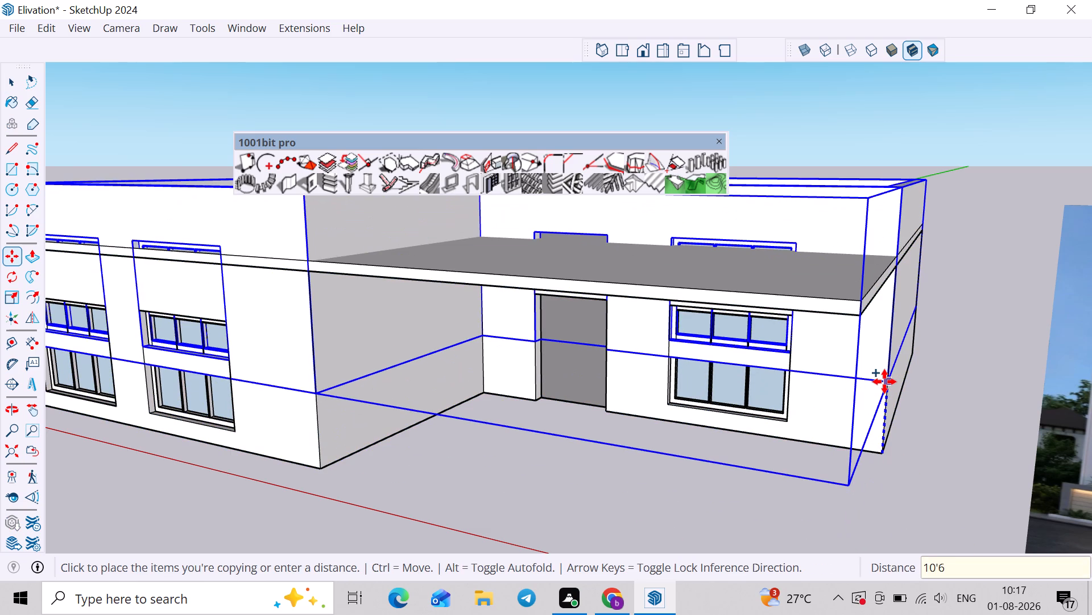
pyautogui.hotkey('shift', '"')
pyautogui.press('Return')
pyautogui.scroll(-4, 882, 382)
pyautogui.press('space')
pyautogui.click(762, 513)
# Examine the reference image's balcony, upper slab and pergola roof alongside the two-storey model.
pyautogui.moveTo(713, 535); pyautogui.dragTo(874, 505, button='middle')
pyautogui.scroll(-2, 825, 479)
pyautogui.keyDown('shift'); pyautogui.moveTo(809, 475); pyautogui.dragTo(668, 525, button='middle'); pyautogui.keyUp('shift')
pyautogui.moveTo(713, 480); pyautogui.dragTo(665, 500, button='middle')
pyautogui.scroll(12, 1019, 460)
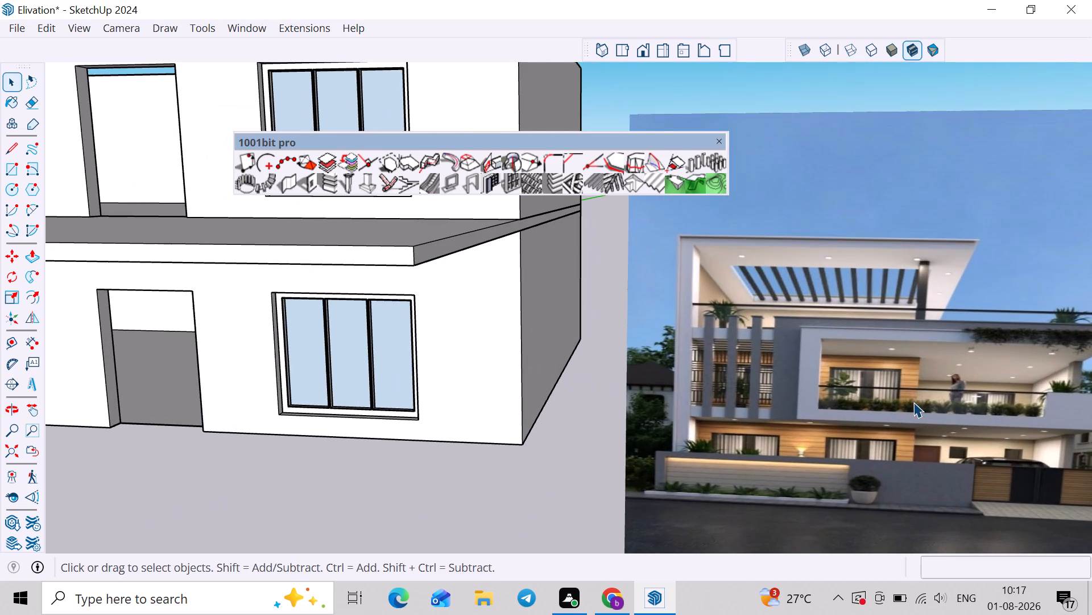
pyautogui.scroll(-5, 912, 402)
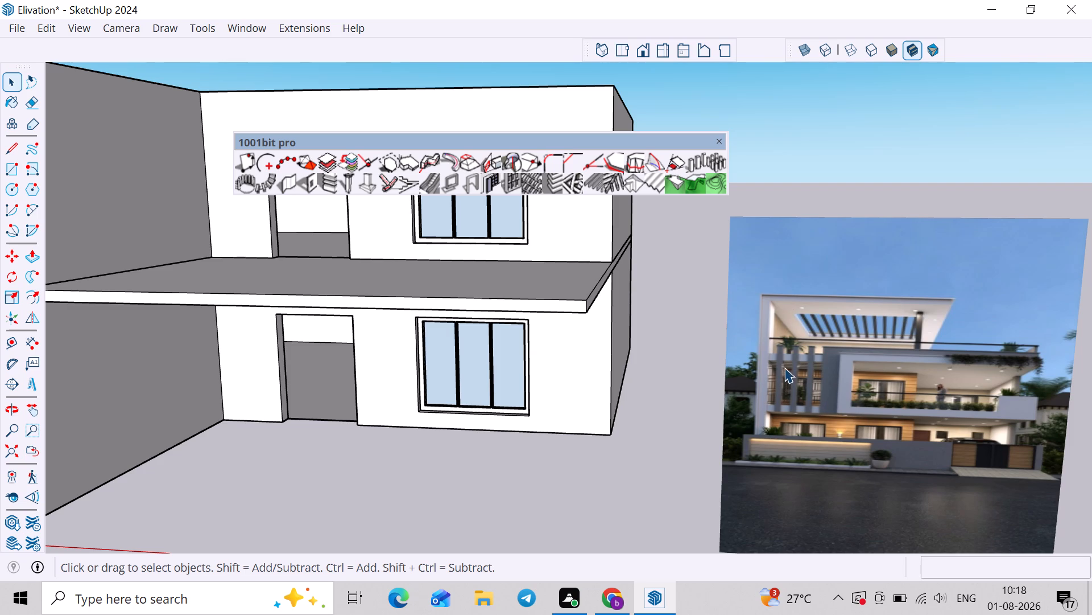
pyautogui.scroll(-5, 616, 368)
pyautogui.scroll(6, 938, 367)
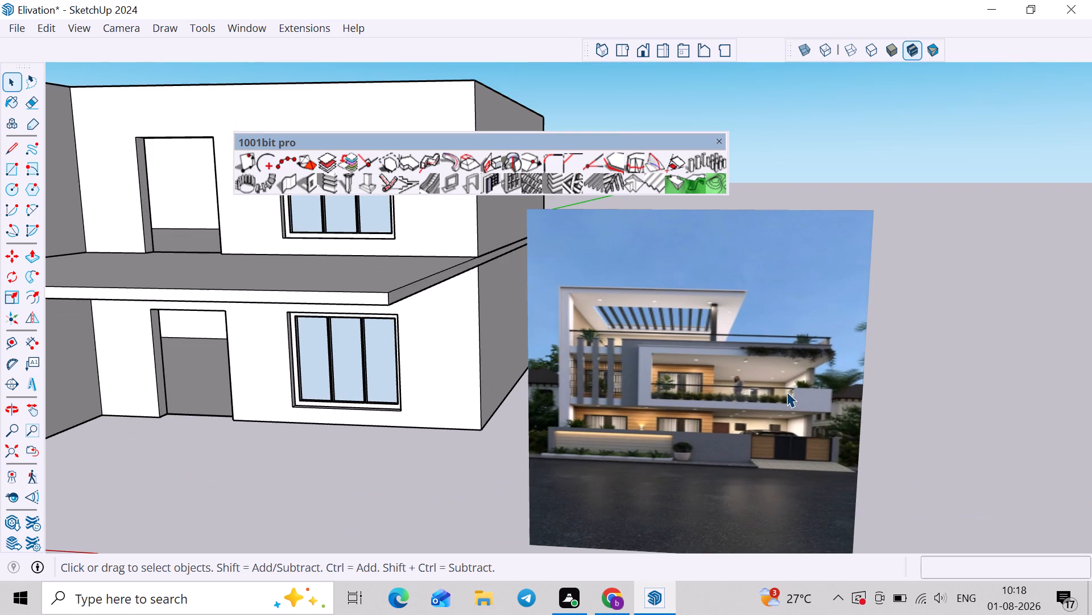
pyautogui.scroll(-1, 788, 391)
pyautogui.scroll(-1, 635, 392)
pyautogui.scroll(4, 778, 380)
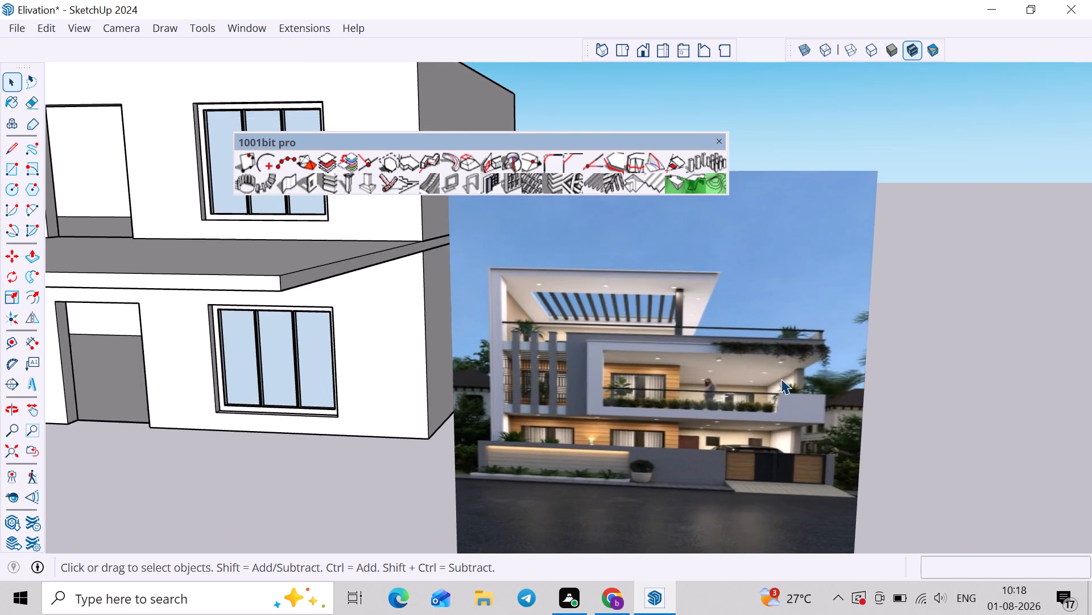
pyautogui.scroll(-4, 781, 379)
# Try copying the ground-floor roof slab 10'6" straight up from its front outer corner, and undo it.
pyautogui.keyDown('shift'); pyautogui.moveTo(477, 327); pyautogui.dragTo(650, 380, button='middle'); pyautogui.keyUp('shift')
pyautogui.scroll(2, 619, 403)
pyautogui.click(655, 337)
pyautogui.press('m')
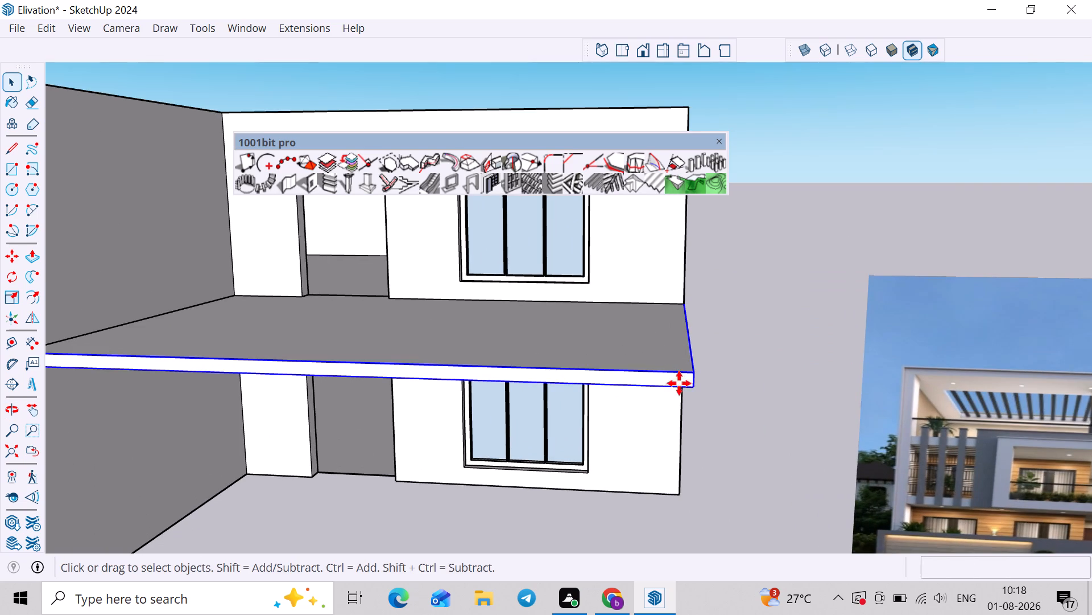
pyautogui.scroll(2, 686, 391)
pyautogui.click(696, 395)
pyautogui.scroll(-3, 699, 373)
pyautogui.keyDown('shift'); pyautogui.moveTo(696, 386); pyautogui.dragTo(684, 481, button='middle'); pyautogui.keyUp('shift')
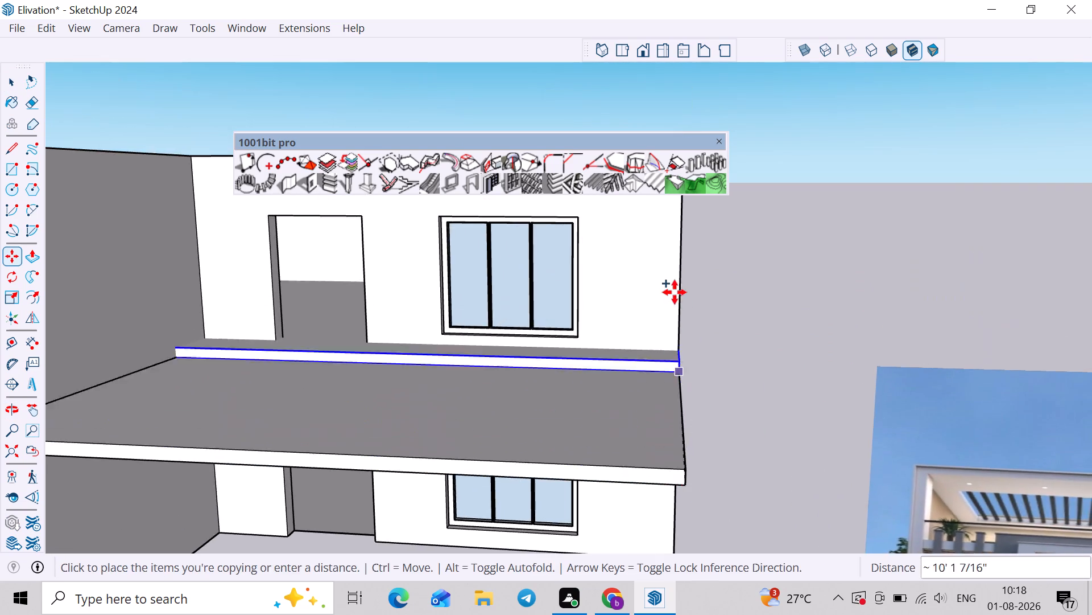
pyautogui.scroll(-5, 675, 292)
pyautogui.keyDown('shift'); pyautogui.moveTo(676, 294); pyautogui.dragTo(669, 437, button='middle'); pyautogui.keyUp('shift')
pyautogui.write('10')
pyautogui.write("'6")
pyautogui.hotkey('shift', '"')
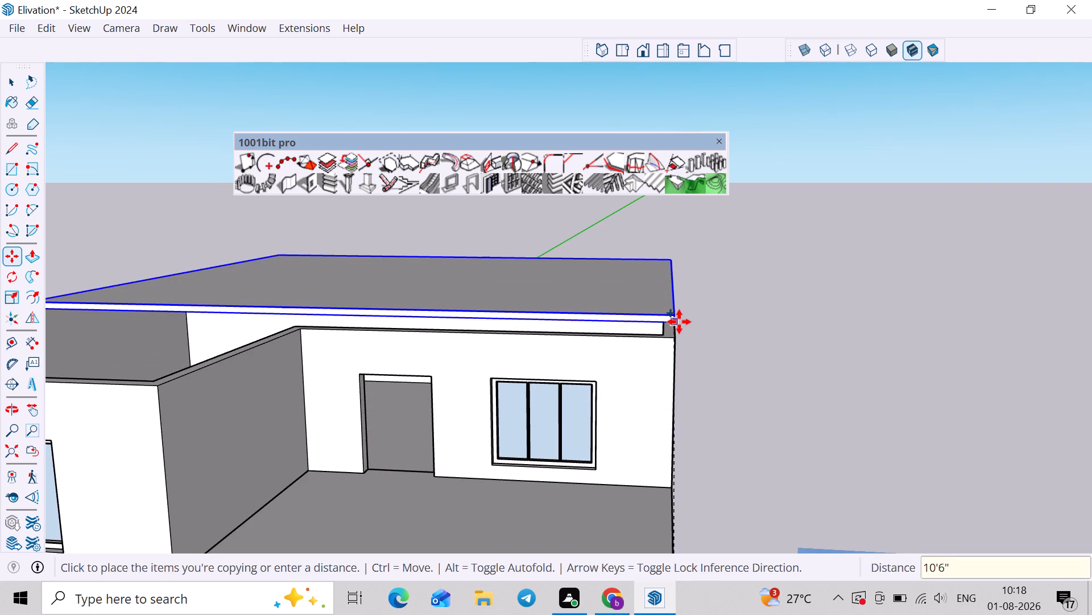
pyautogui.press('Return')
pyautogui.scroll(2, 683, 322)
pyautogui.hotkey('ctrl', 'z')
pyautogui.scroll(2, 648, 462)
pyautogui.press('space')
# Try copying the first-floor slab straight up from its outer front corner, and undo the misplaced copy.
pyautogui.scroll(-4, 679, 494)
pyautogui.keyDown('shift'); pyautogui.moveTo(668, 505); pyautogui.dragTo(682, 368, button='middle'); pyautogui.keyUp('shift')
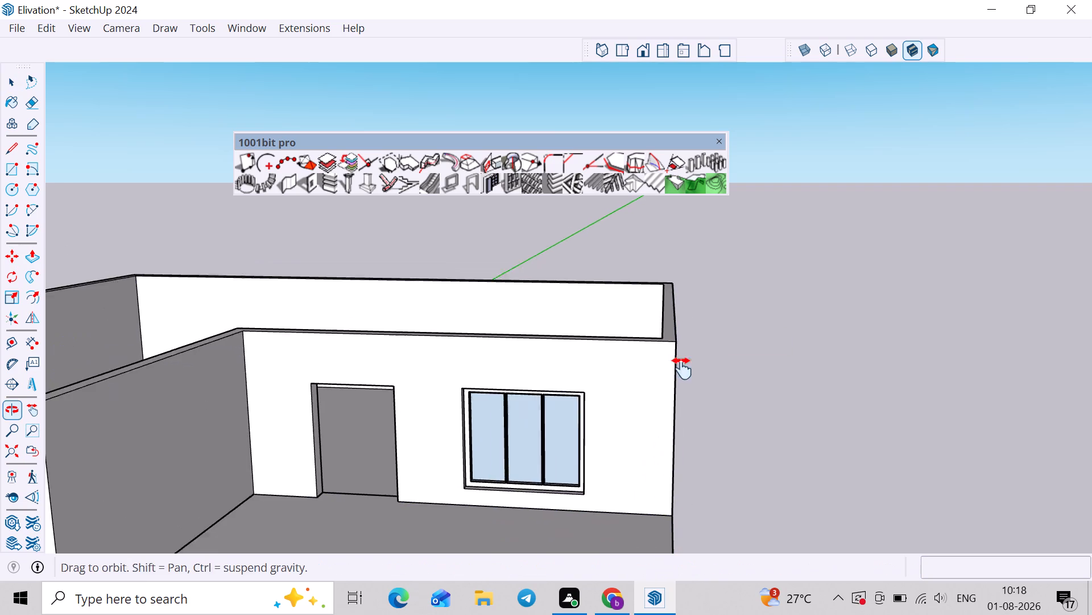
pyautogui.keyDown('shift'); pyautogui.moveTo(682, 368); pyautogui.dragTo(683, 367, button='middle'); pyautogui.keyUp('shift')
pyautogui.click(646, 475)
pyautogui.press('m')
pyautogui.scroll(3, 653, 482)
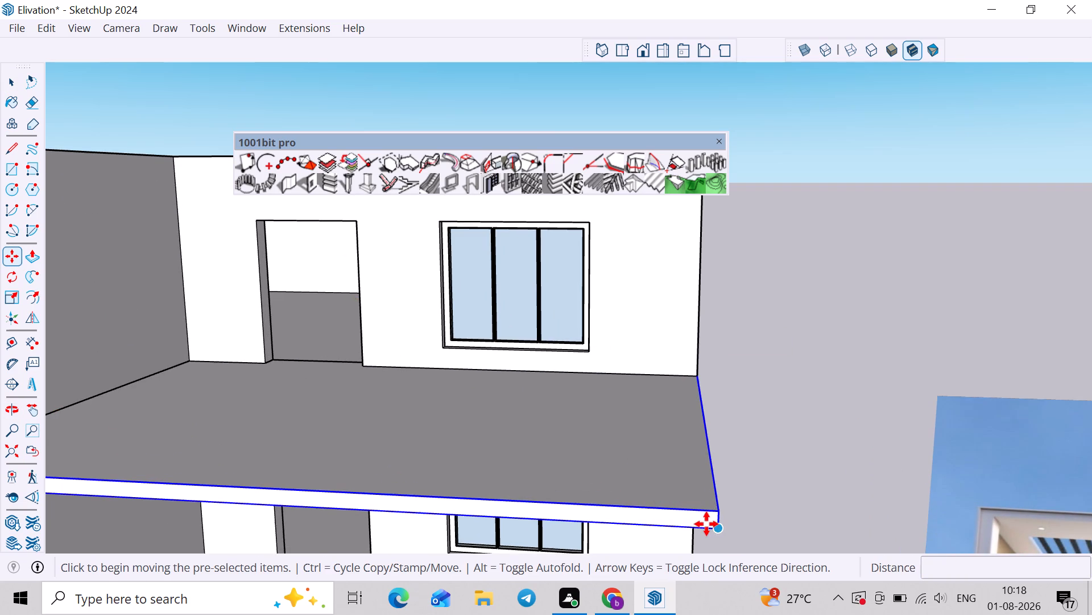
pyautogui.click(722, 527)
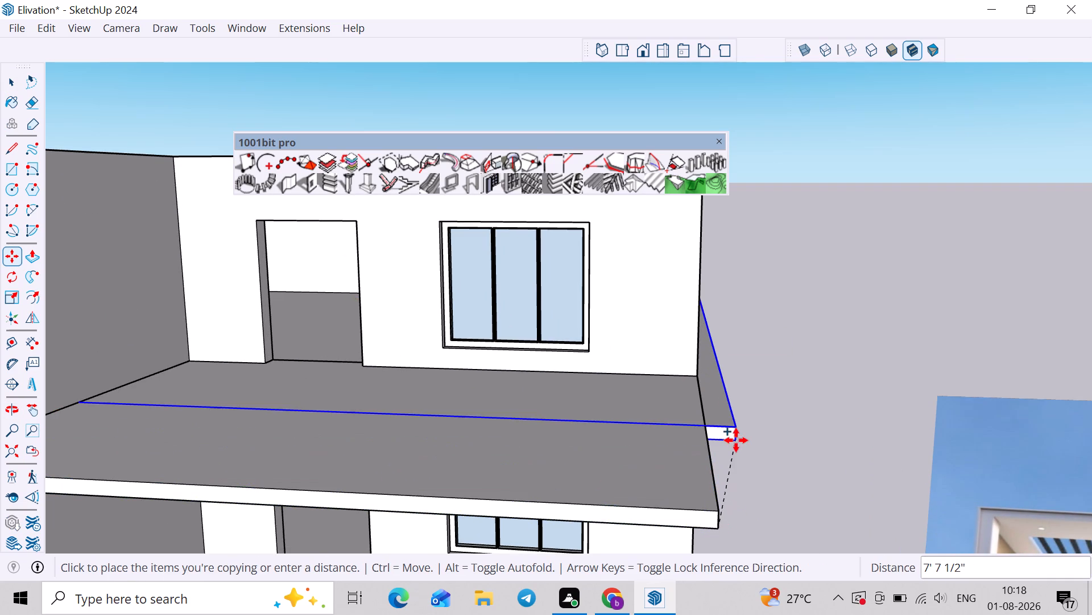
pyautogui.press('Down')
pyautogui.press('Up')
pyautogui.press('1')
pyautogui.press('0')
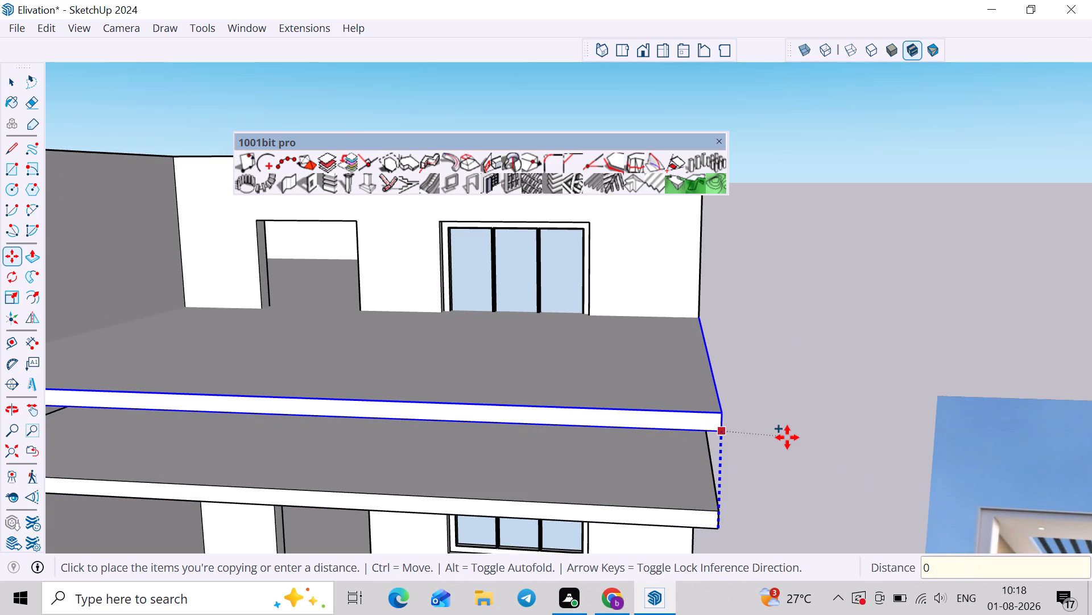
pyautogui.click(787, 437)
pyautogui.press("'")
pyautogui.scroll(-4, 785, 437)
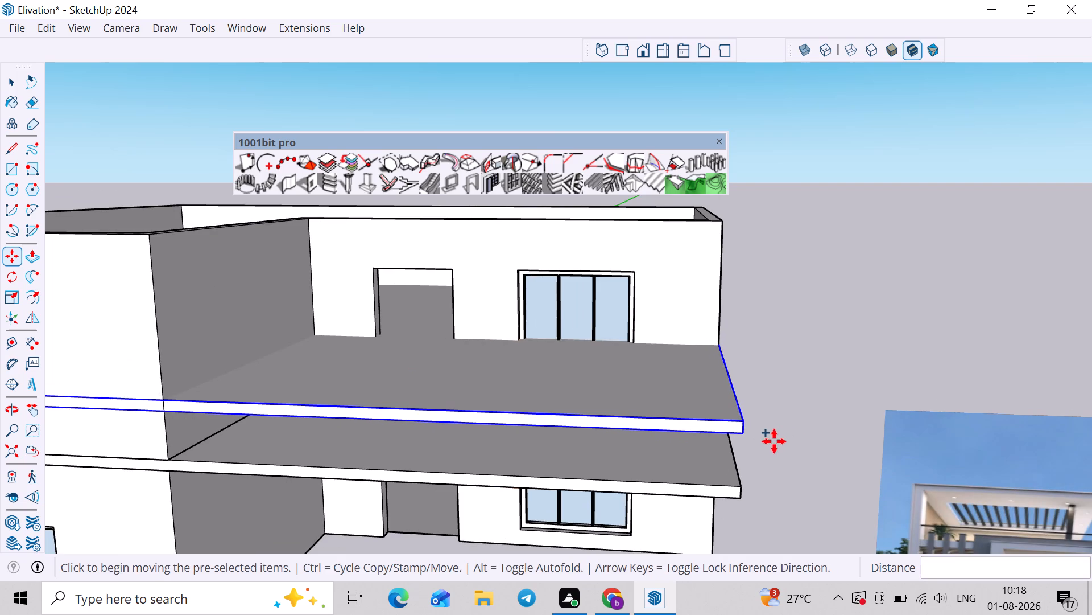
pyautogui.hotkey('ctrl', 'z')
# Copy the slab between the storeys 10'6" straight up from its outer front corner to form the upper roof.
pyautogui.moveTo(701, 457); pyautogui.dragTo(690, 437, button='middle')
pyautogui.press('space')
pyautogui.click(721, 478)
pyautogui.press('m')
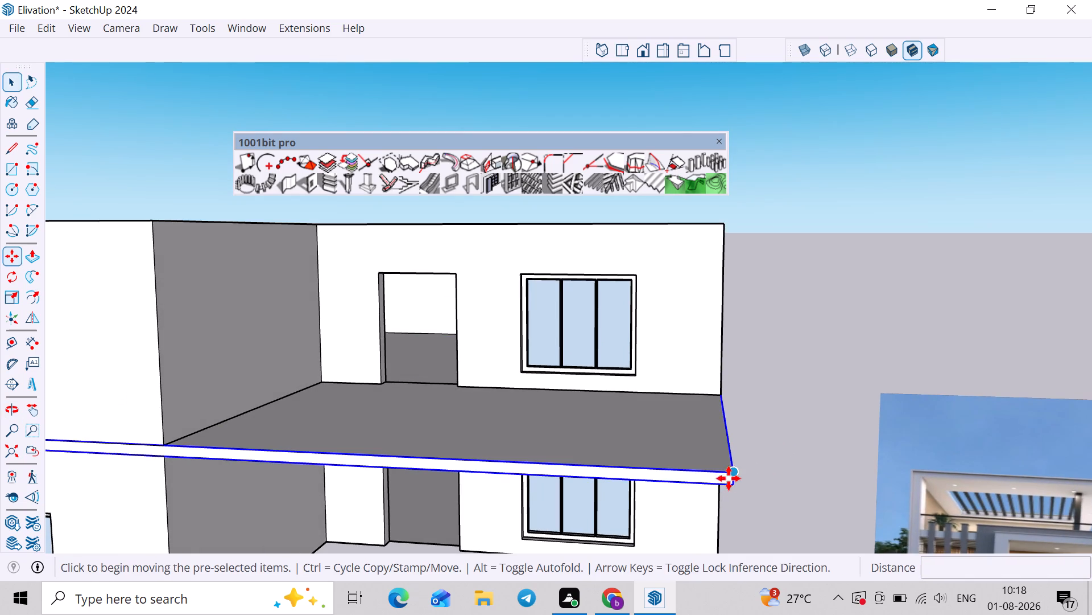
pyautogui.click(735, 486)
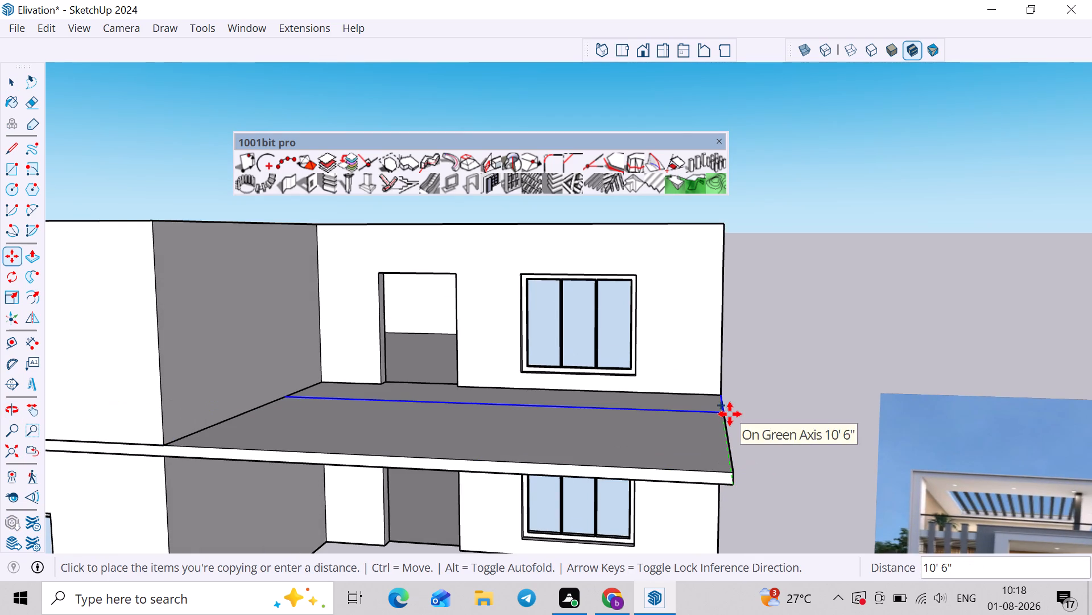
pyautogui.press('Up')
pyautogui.write("10'6")
pyautogui.keyDown('shift'); pyautogui.hscroll(1, 712, 320); pyautogui.keyUp('shift')
pyautogui.keyDown('shift'); pyautogui.hscroll(-1, 712, 320); pyautogui.keyUp('shift')
pyautogui.keyDown('shift'); pyautogui.hscroll(1, 712, 320); pyautogui.keyUp('shift')
pyautogui.hotkey('shift', '"')
pyautogui.keyDown('shift'); pyautogui.hscroll(-1, 712, 320); pyautogui.keyUp('shift')
pyautogui.keyDown('shift'); pyautogui.hscroll(1, 712, 320); pyautogui.keyUp('shift')
pyautogui.hscroll(-1, 712, 320)
pyautogui.press('Return')
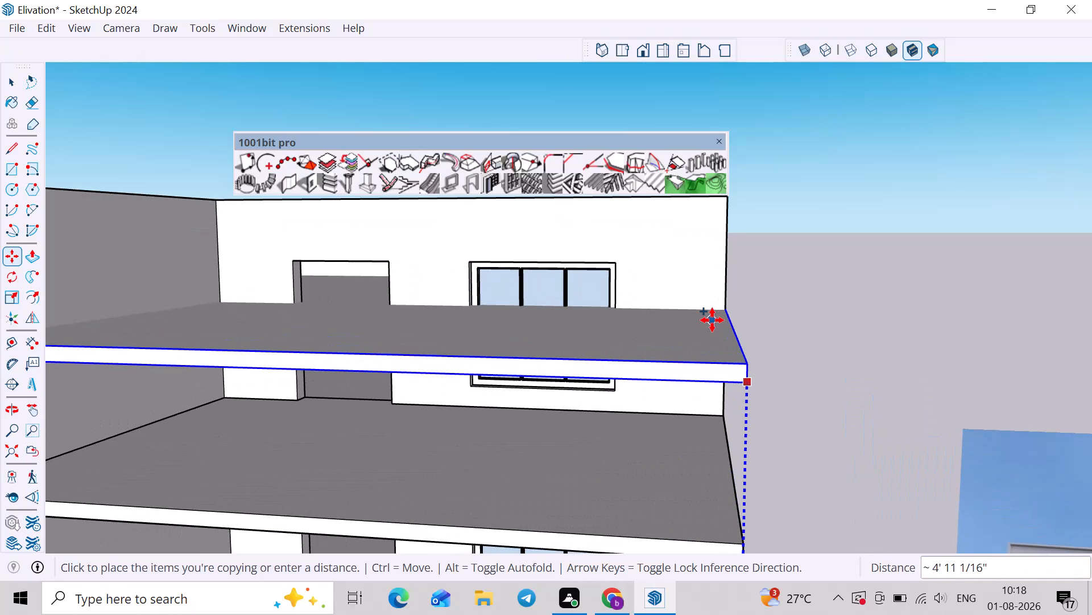
pyautogui.scroll(-11, 712, 320)
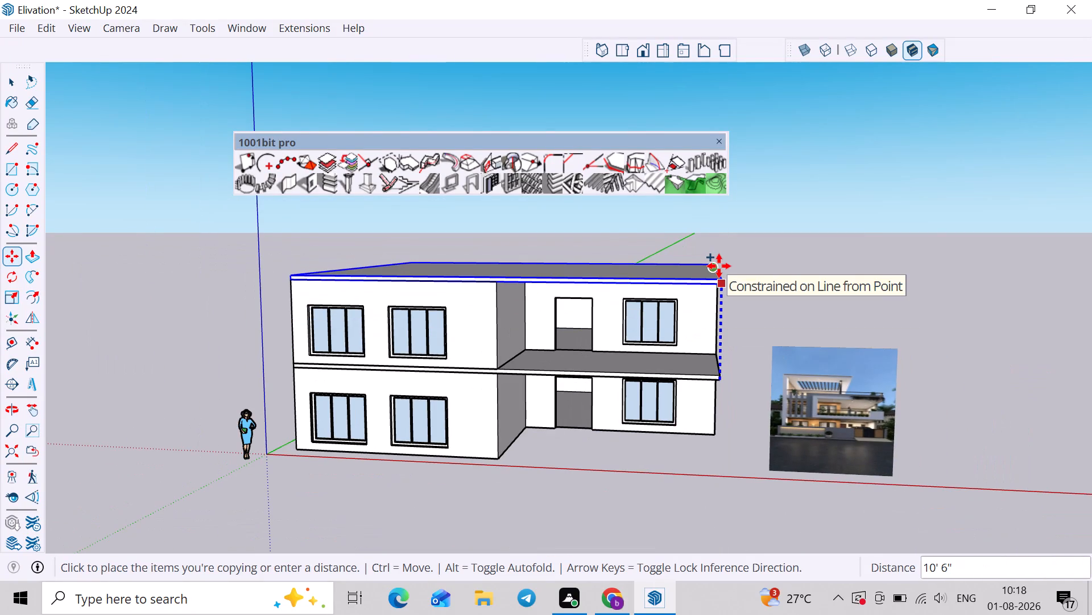
pyautogui.write('10\'6"')
pyautogui.press('Return')
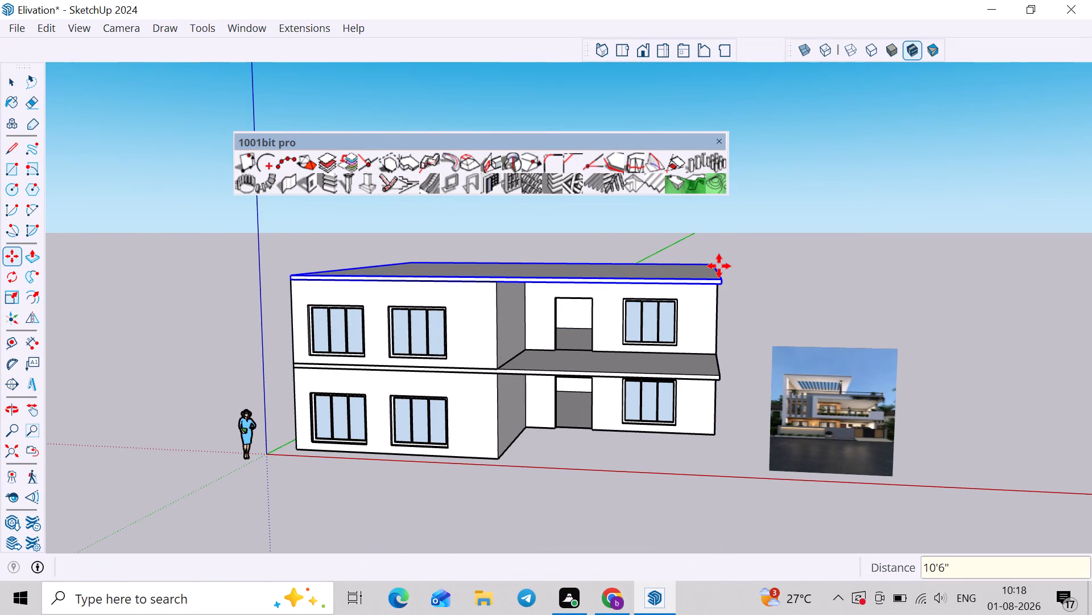
# Move the copied roof slab vertically so its lower corner snaps onto the top corner of the upper-floor walls.
pyautogui.click(762, 263)
pyautogui.scroll(3, 762, 263)
pyautogui.scroll(-4, 766, 277)
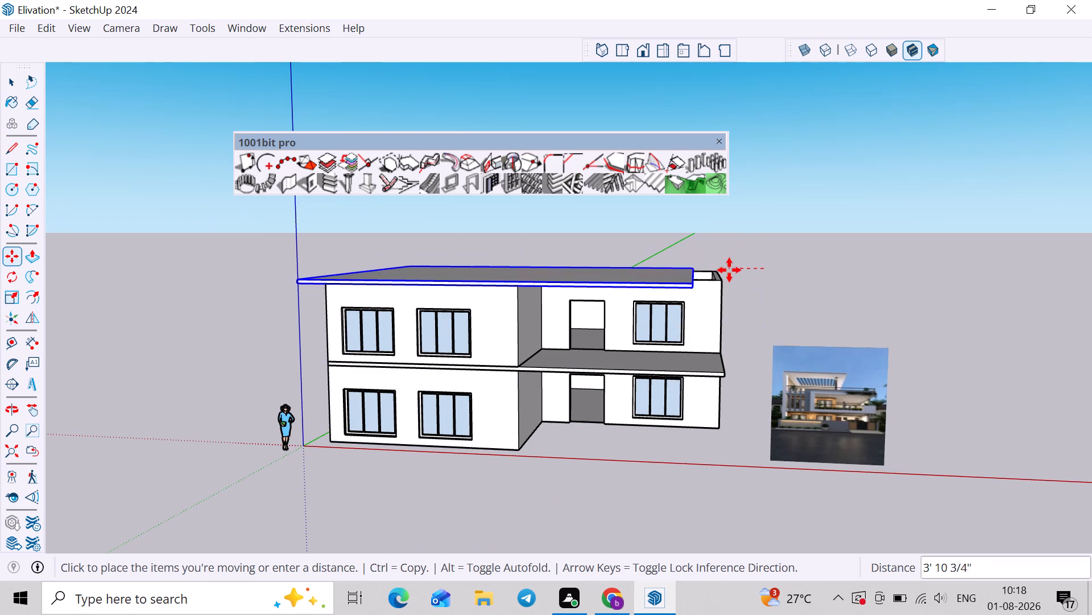
pyautogui.press('Up')
pyautogui.scroll(2, 721, 285)
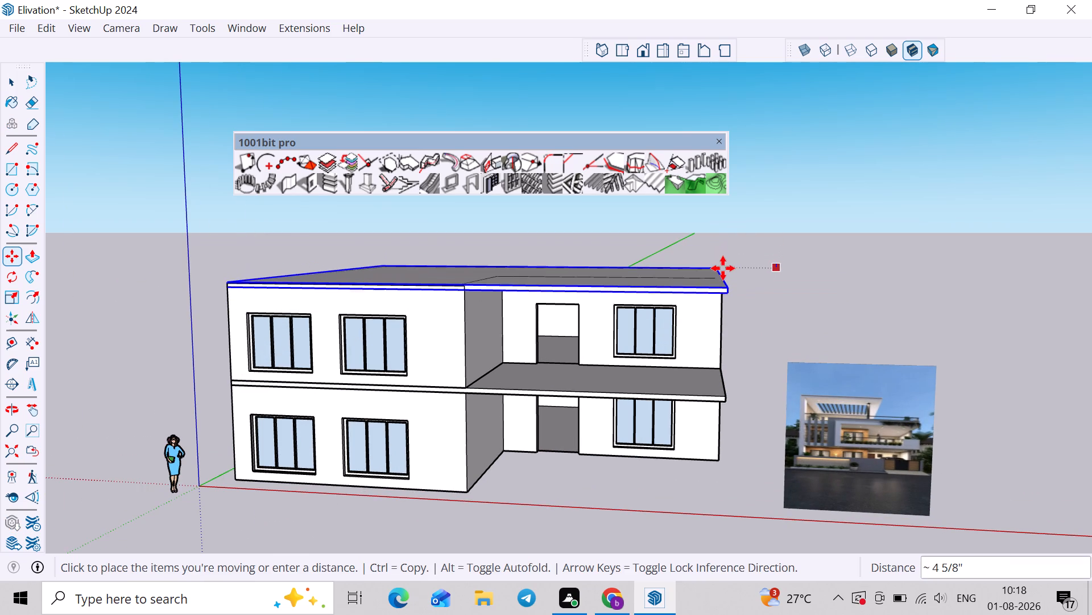
pyautogui.click(723, 264)
pyautogui.scroll(1, 570, 327)
pyautogui.moveTo(566, 329); pyautogui.dragTo(1007, 329, button='middle')
pyautogui.scroll(7, 188, 314)
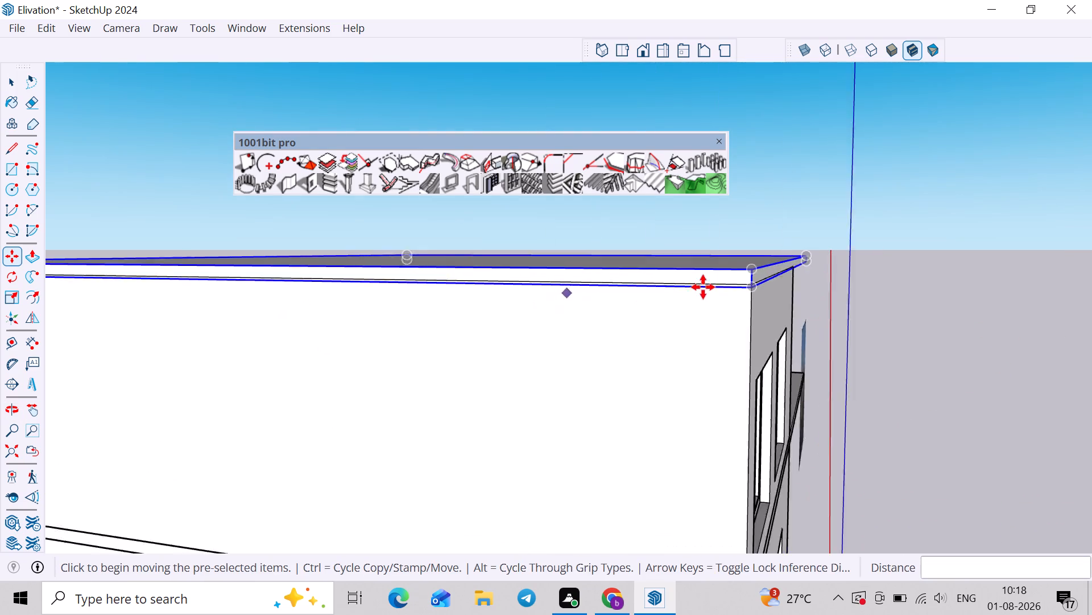
pyautogui.scroll(12, 703, 287)
pyautogui.click(523, 281)
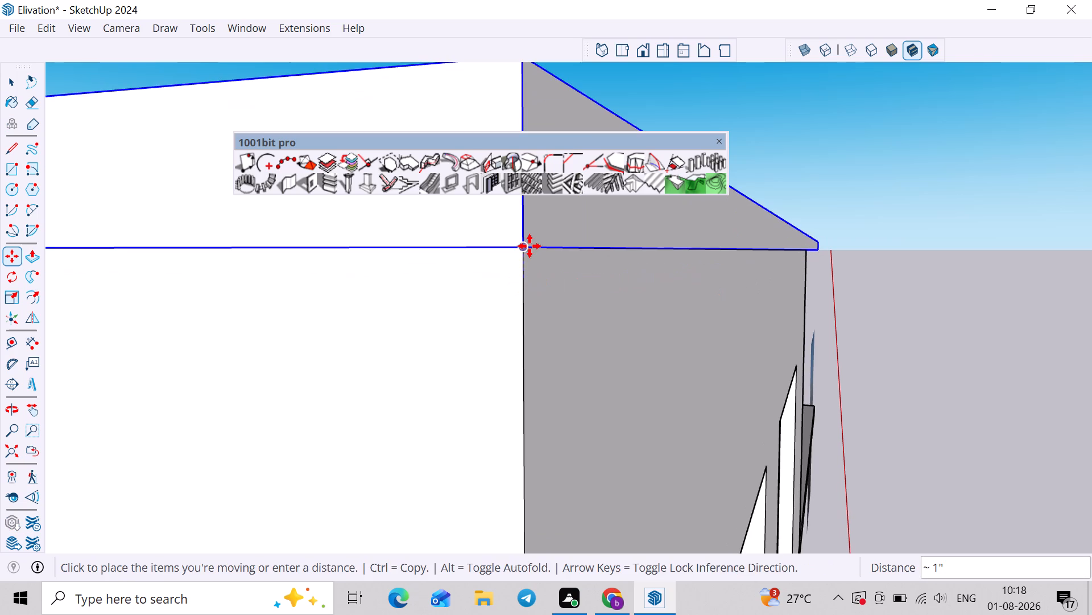
pyautogui.click(530, 246)
pyautogui.scroll(-8, 530, 246)
pyautogui.press('space')
pyautogui.click(796, 258)
pyautogui.scroll(-9, 844, 277)
# Draw a rectangle filling the upper-floor doorway from its top corner to the opposite bottom corner.
pyautogui.moveTo(891, 335); pyautogui.dragTo(553, 397, button='middle')
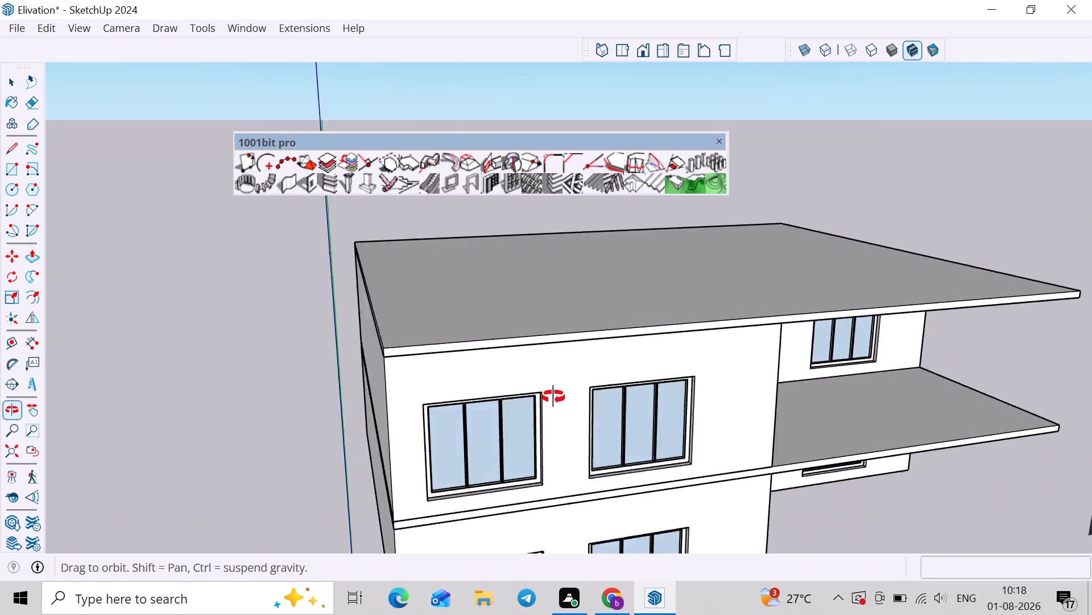
pyautogui.moveTo(553, 397); pyautogui.dragTo(562, 393, button='middle')
pyautogui.scroll(-8, 586, 393)
pyautogui.moveTo(660, 409); pyautogui.dragTo(599, 240, button='middle')
pyautogui.moveTo(664, 305); pyautogui.dragTo(549, 345, button='middle')
pyautogui.moveTo(682, 396); pyautogui.dragTo(715, 465, button='middle')
pyautogui.keyDown('shift'); pyautogui.moveTo(764, 417); pyautogui.dragTo(606, 398, button='middle'); pyautogui.keyUp('shift')
pyautogui.scroll(1, 615, 416)
pyautogui.moveTo(622, 416); pyautogui.dragTo(713, 427, button='middle')
pyautogui.scroll(14, 572, 440)
pyautogui.press('r')
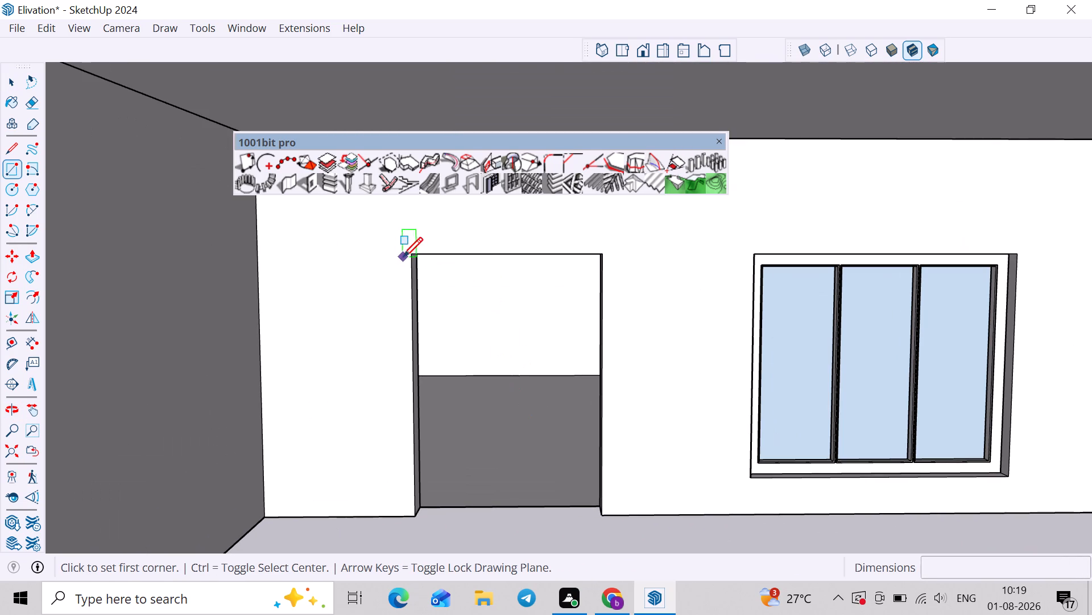
pyautogui.click(413, 255)
pyautogui.click(602, 512)
pyautogui.press('space')
# Create a 1001bit door frame with a recessed/extruded edge from the doorway face, using 5 7/8" depth, 1 3/16" width and back location.
pyautogui.doubleClick(545, 476)
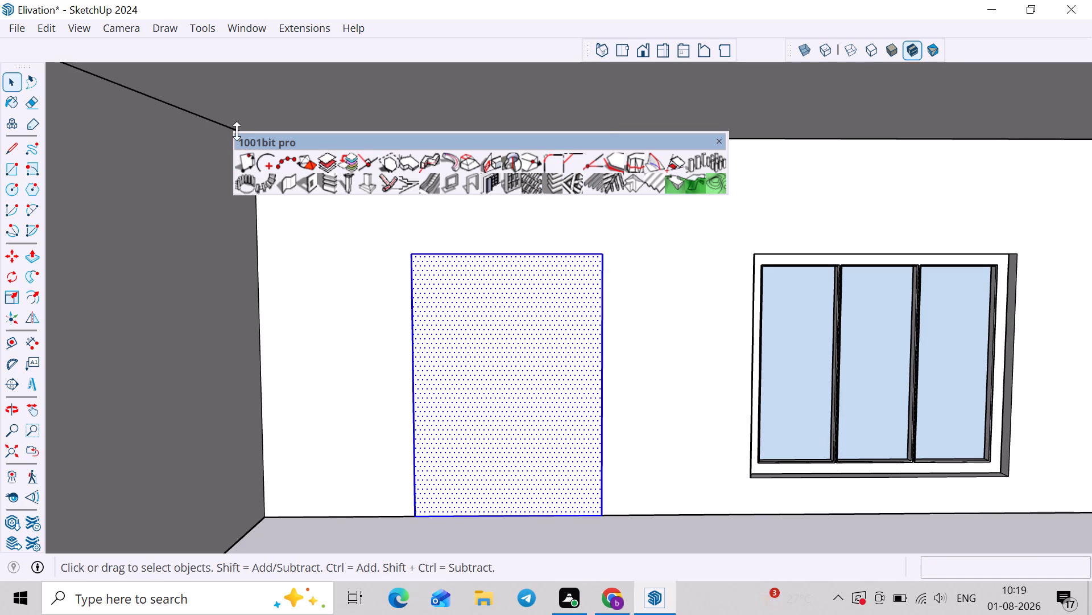
pyautogui.moveTo(236, 131); pyautogui.dragTo(160, 99)
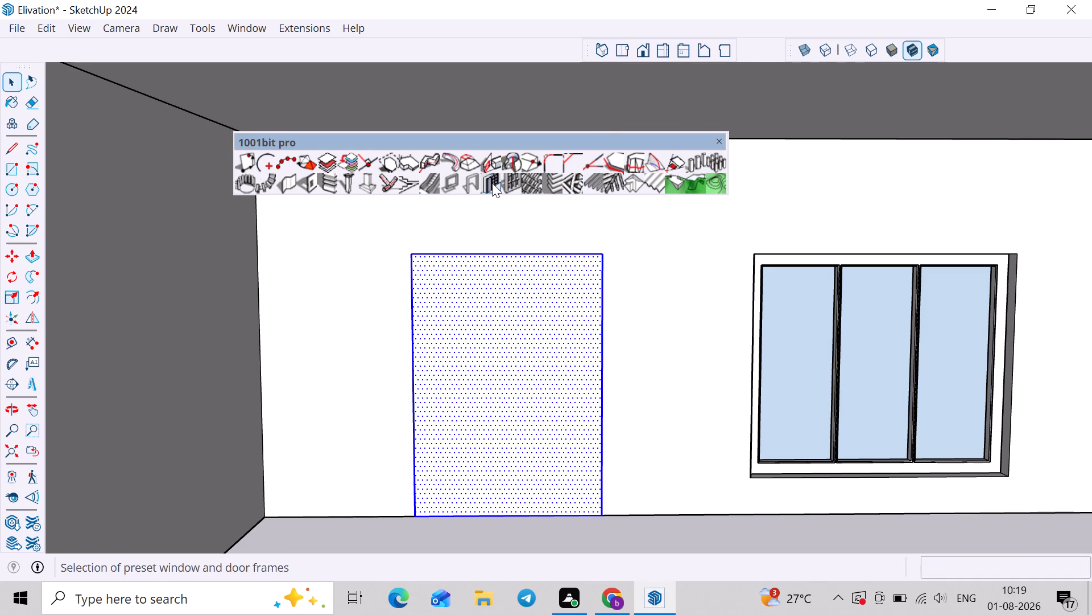
pyautogui.click(471, 187)
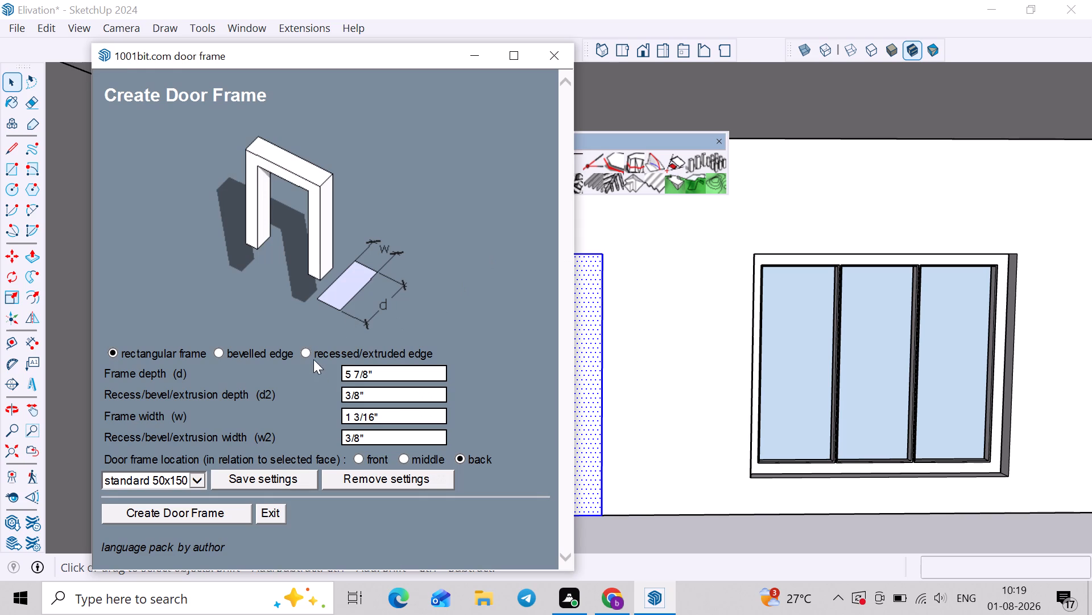
pyautogui.click(307, 349)
pyautogui.click(171, 511)
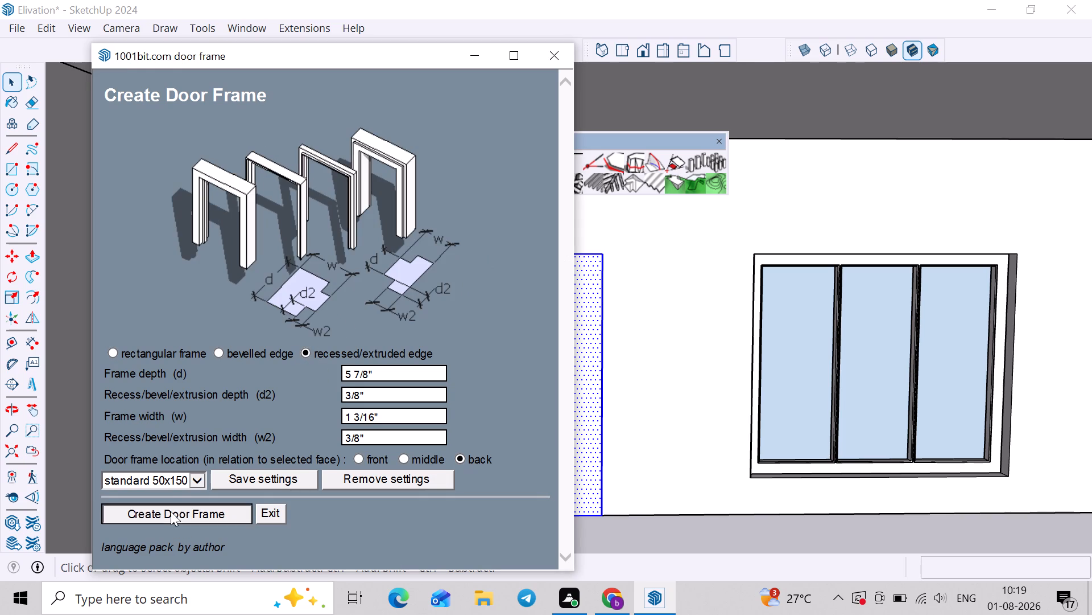
# Examine the new door frame in the upper-floor doorway beside the window from several angles.
pyautogui.moveTo(531, 495); pyautogui.dragTo(454, 583, button='middle')
pyautogui.scroll(3, 460, 501)
pyautogui.moveTo(515, 475); pyautogui.dragTo(617, 368, button='middle')
pyautogui.scroll(-3, 488, 531)
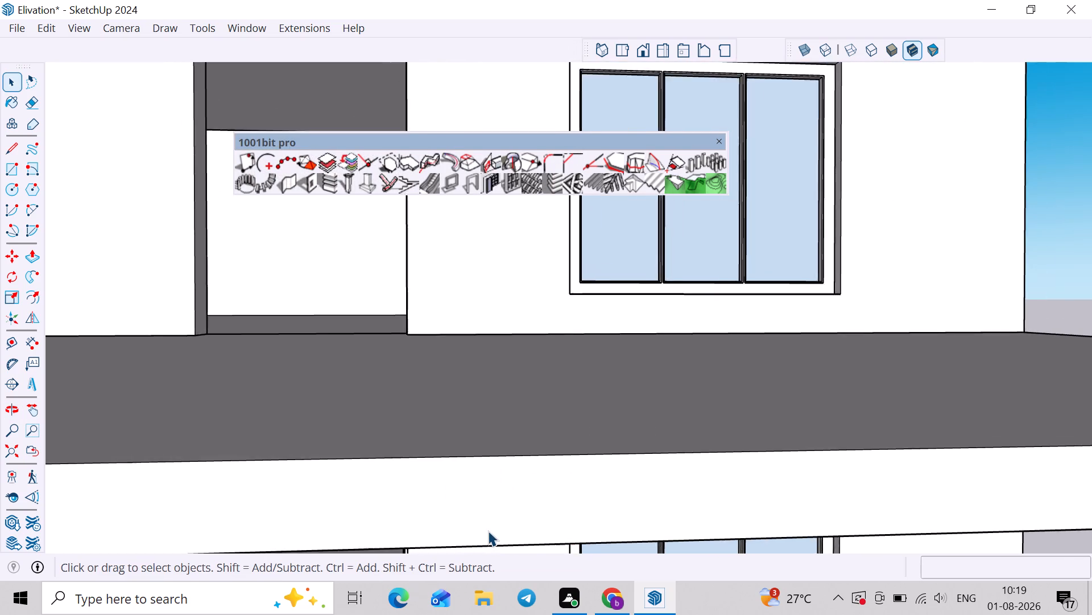
pyautogui.scroll(-14, 488, 531)
pyautogui.moveTo(487, 513); pyautogui.dragTo(513, 330, button='middle')
pyautogui.moveTo(499, 438); pyautogui.dragTo(444, 419, button='middle')
pyautogui.scroll(3, 380, 441)
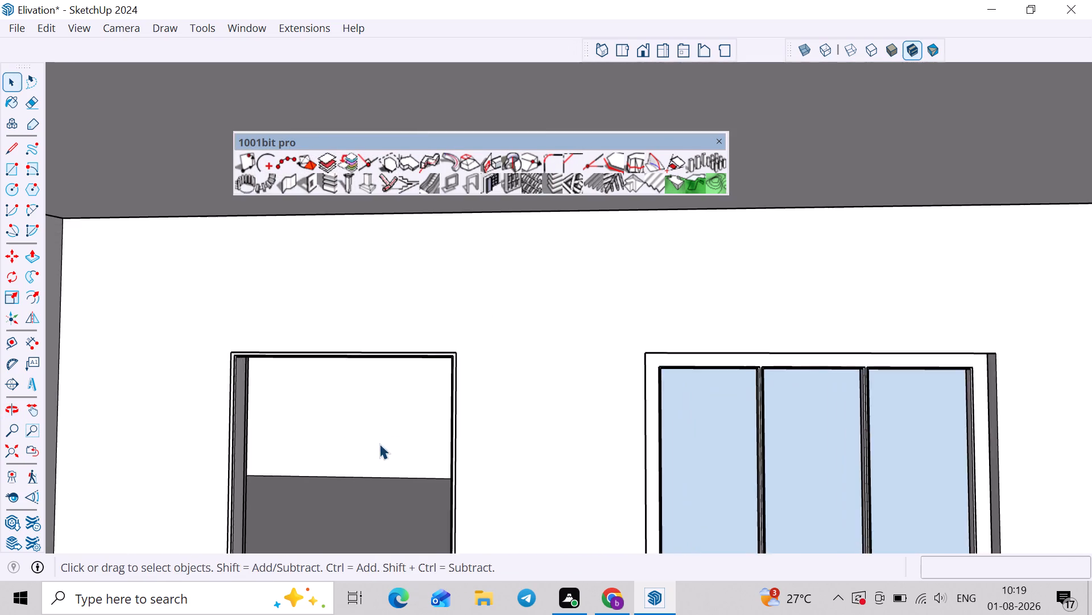
pyautogui.keyDown('shift'); pyautogui.moveTo(383, 437); pyautogui.dragTo(464, 365, button='middle'); pyautogui.keyUp('shift')
pyautogui.scroll(-4, 464, 365)
pyautogui.scroll(2, 479, 442)
pyautogui.middleClick(482, 481)
pyautogui.scroll(6, 424, 393)
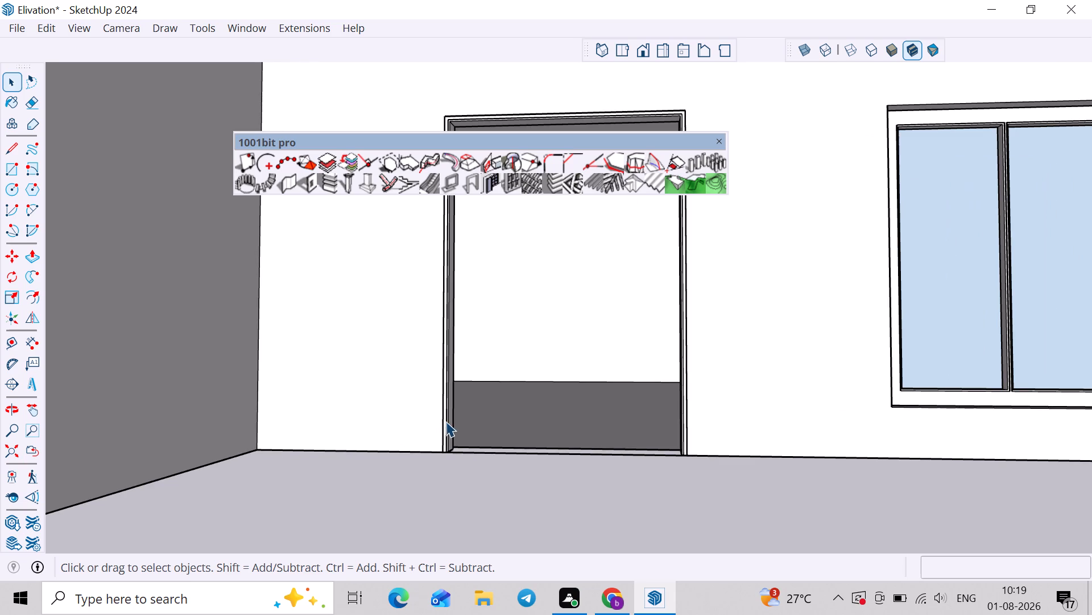
pyautogui.click(446, 421)
pyautogui.scroll(-7, 447, 421)
pyautogui.moveTo(495, 414); pyautogui.dragTo(508, 447, button='middle')
pyautogui.scroll(2, 640, 462)
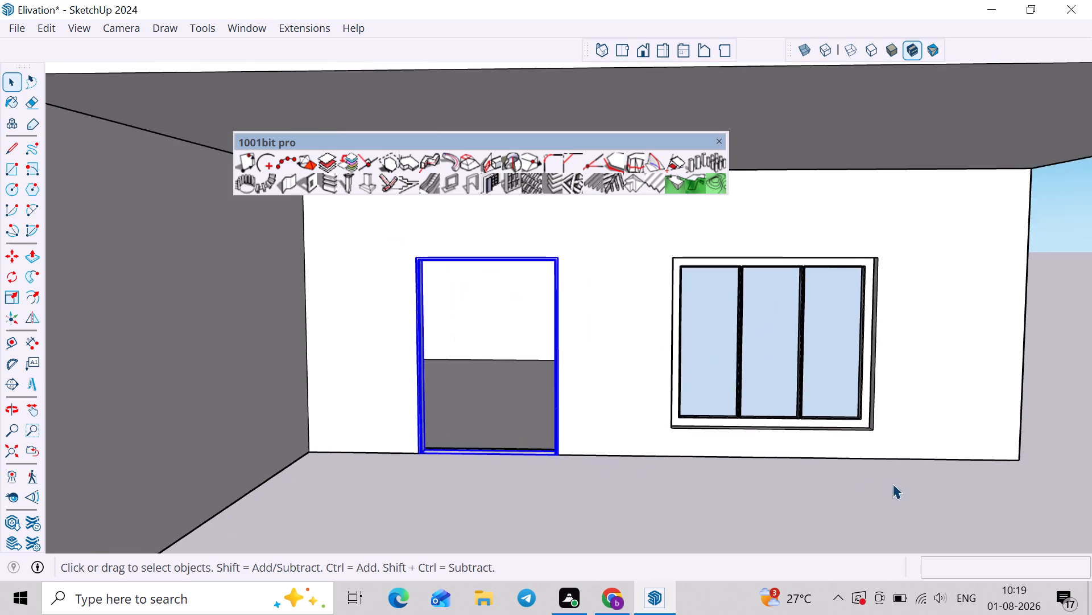
pyautogui.scroll(-4, 892, 483)
pyautogui.click(978, 510)
pyautogui.keyDown('shift'); pyautogui.moveTo(897, 506); pyautogui.dragTo(844, 503, button='middle'); pyautogui.keyUp('shift')
pyautogui.scroll(5, 612, 429)
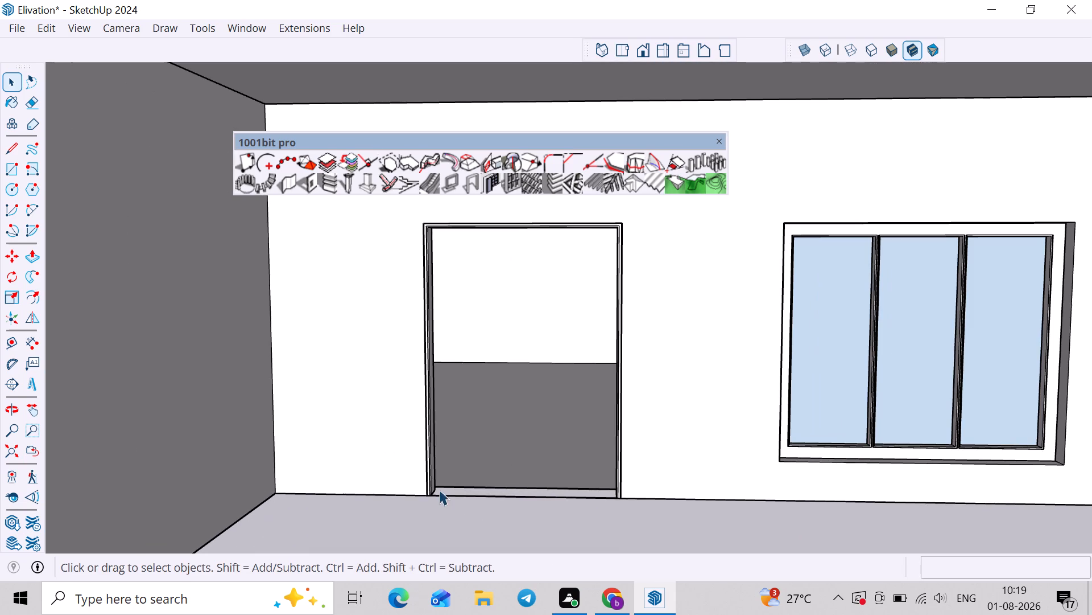
# Inside the upper-floor door frame group, draw an upright rectangle about 4'10" by 6'10" across the frame opening for the door.
pyautogui.doubleClick(427, 477)
pyautogui.scroll(3, 428, 477)
pyautogui.doubleClick(431, 477)
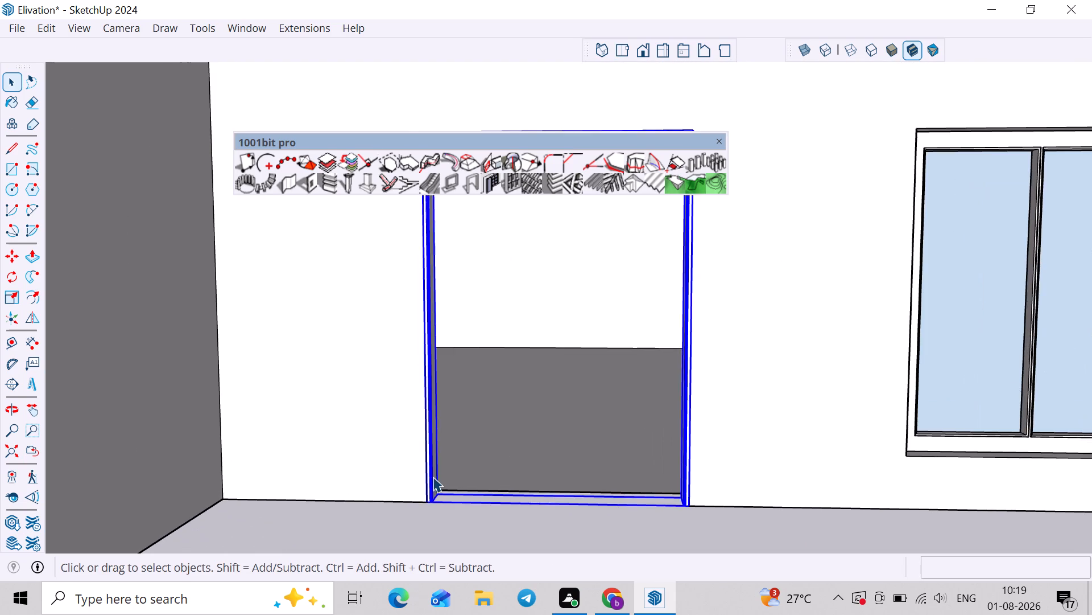
pyautogui.scroll(5, 433, 477)
pyautogui.doubleClick(433, 477)
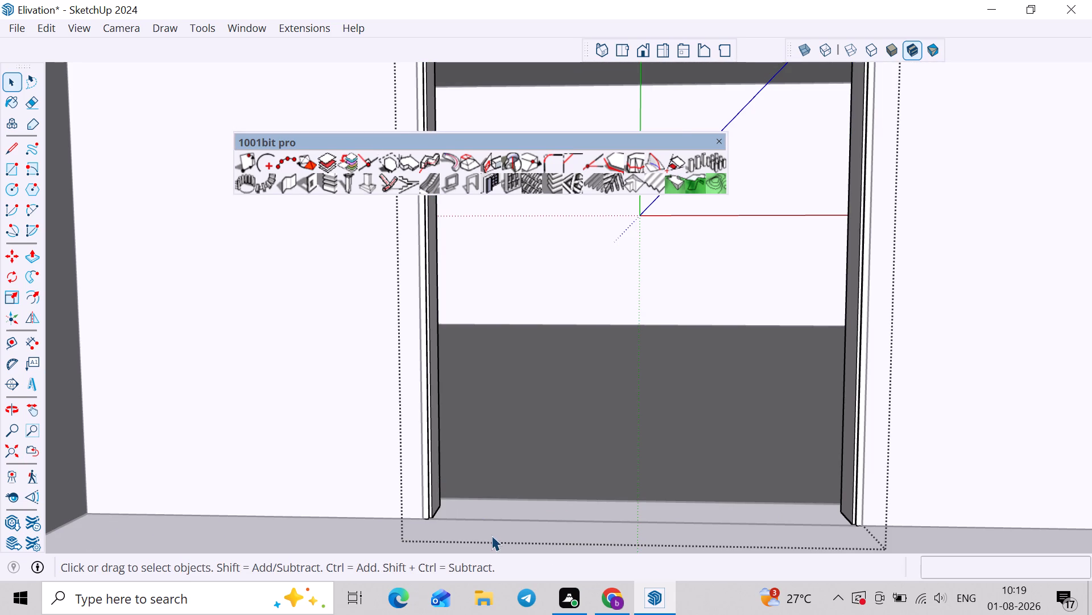
pyautogui.scroll(3, 491, 535)
pyautogui.press('r')
pyautogui.scroll(3, 407, 503)
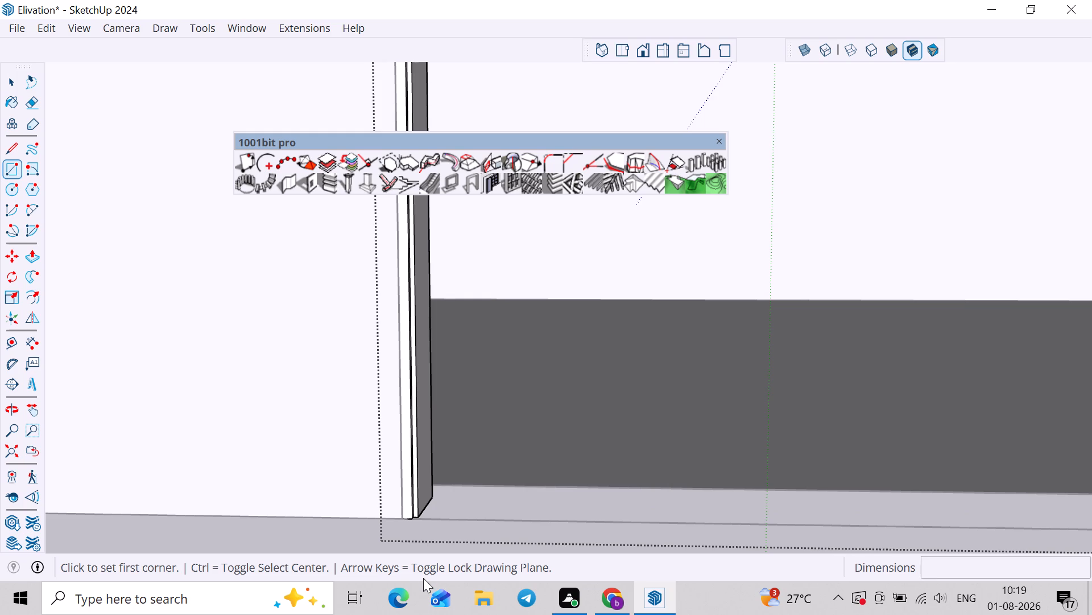
pyautogui.scroll(3, 445, 500)
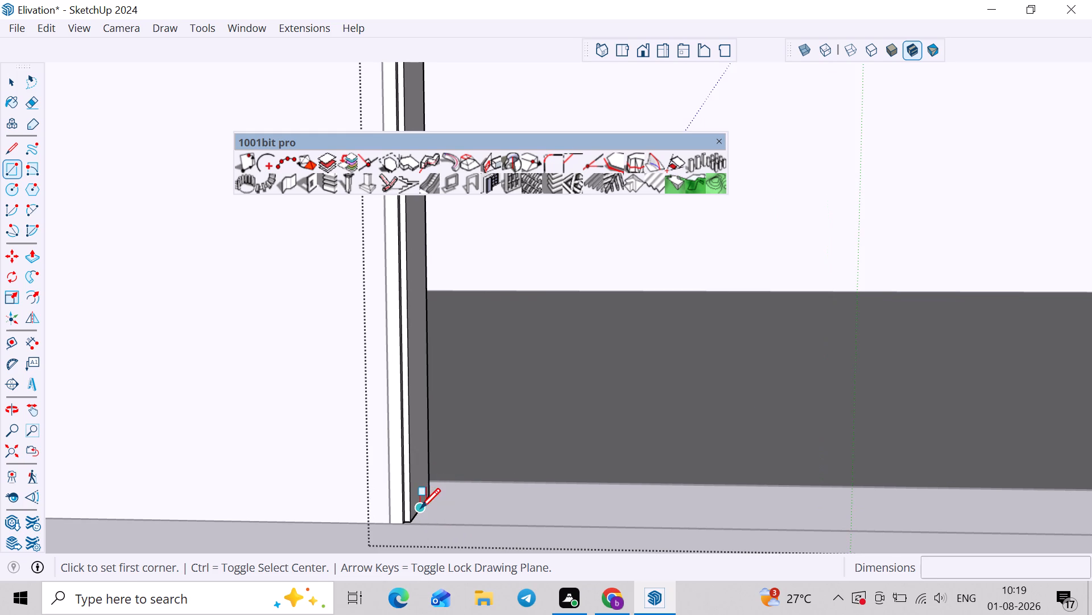
pyautogui.click(420, 508)
pyautogui.press('Right')
pyautogui.press('Left')
pyautogui.scroll(-2, 596, 391)
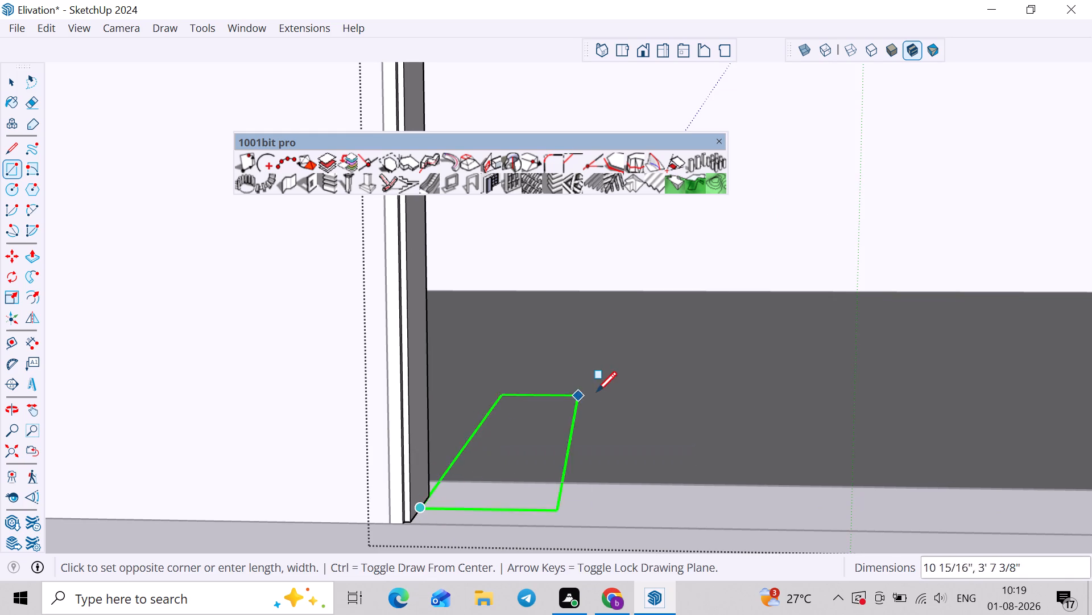
pyautogui.scroll(-6, 597, 391)
pyautogui.press('Right')
pyautogui.press('Up')
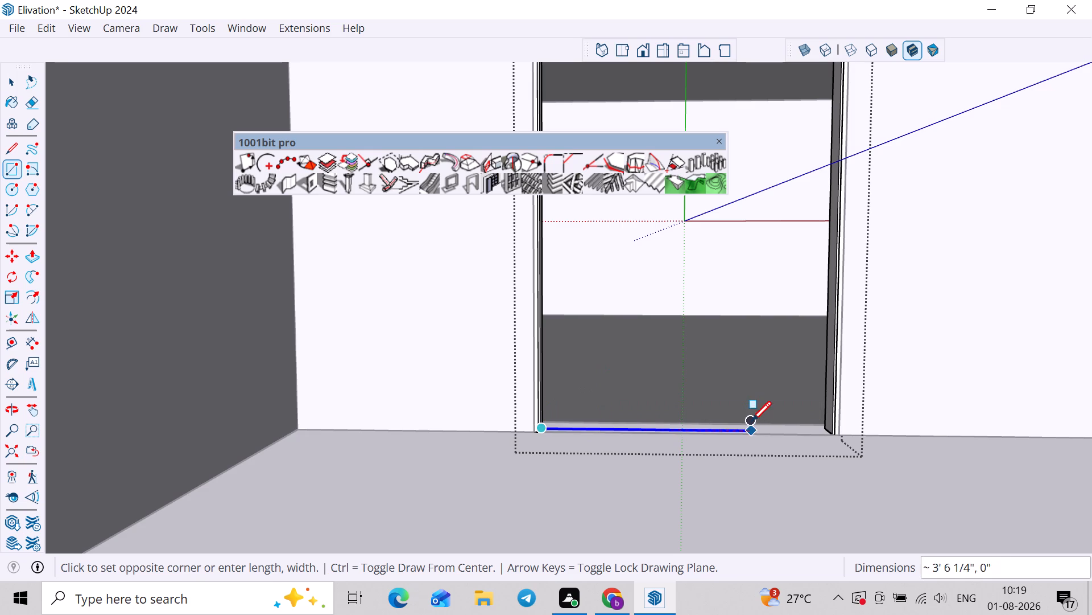
pyautogui.scroll(-5, 842, 310)
pyautogui.scroll(6, 856, 152)
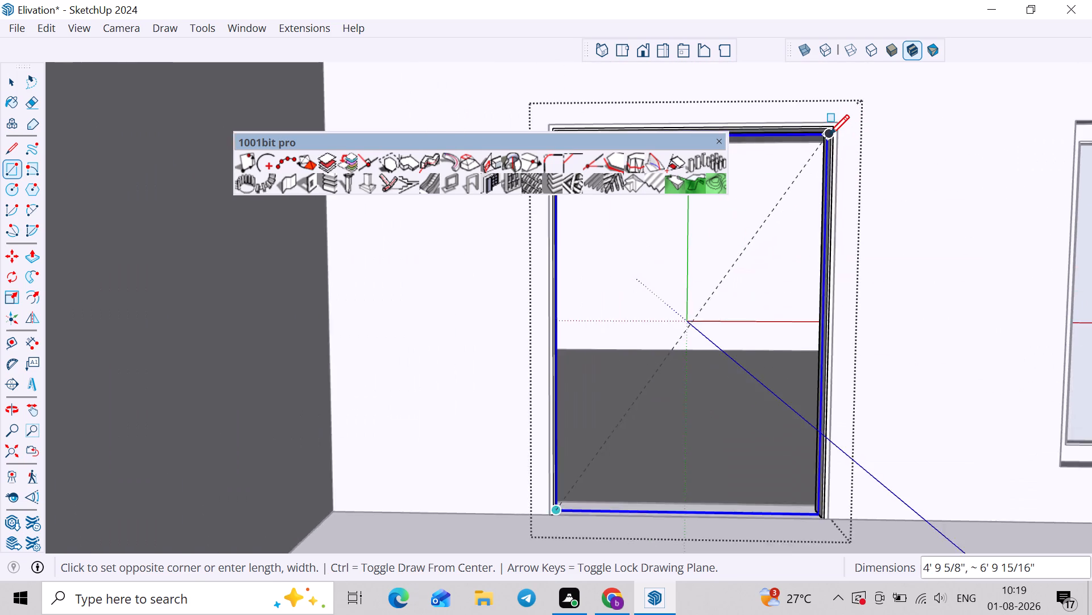
pyautogui.scroll(9, 829, 134)
pyautogui.moveTo(817, 140); pyautogui.dragTo(915, 118, button='middle')
pyautogui.click(780, 146)
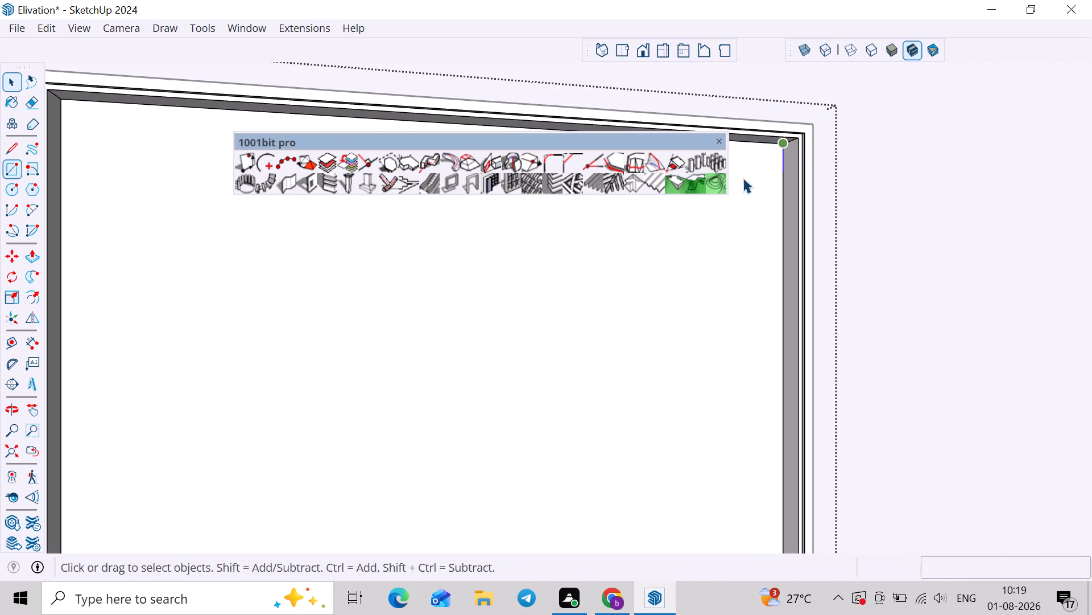
pyautogui.press('space')
# Dock the floating 1001bit pro toolbar above the drawing area, clear of the model.
pyautogui.moveTo(570, 141); pyautogui.dragTo(600, 17)
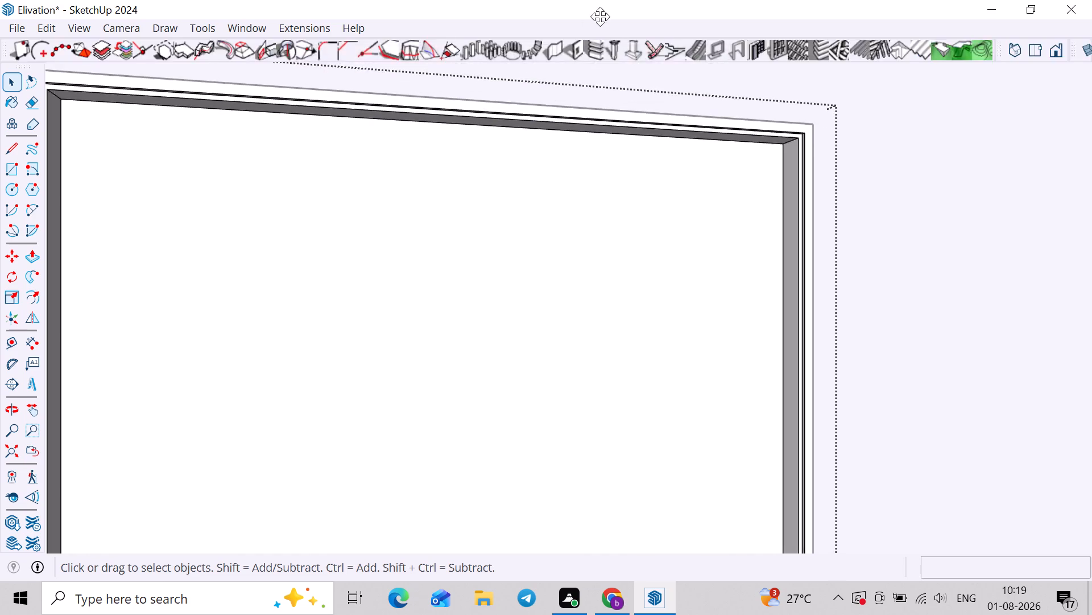
pyautogui.moveTo(600, 17); pyautogui.dragTo(585, 19)
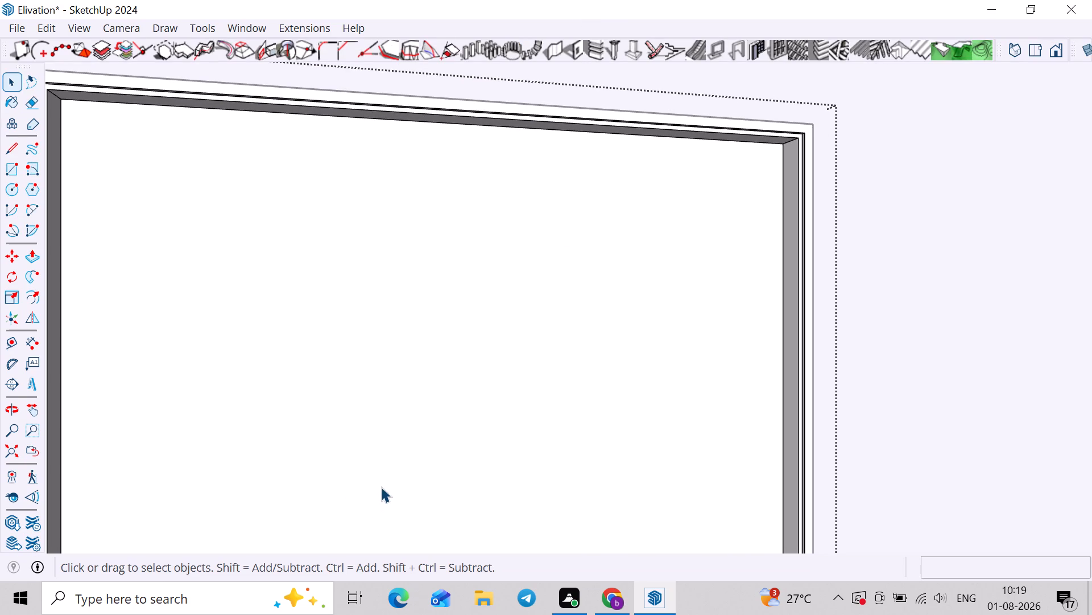
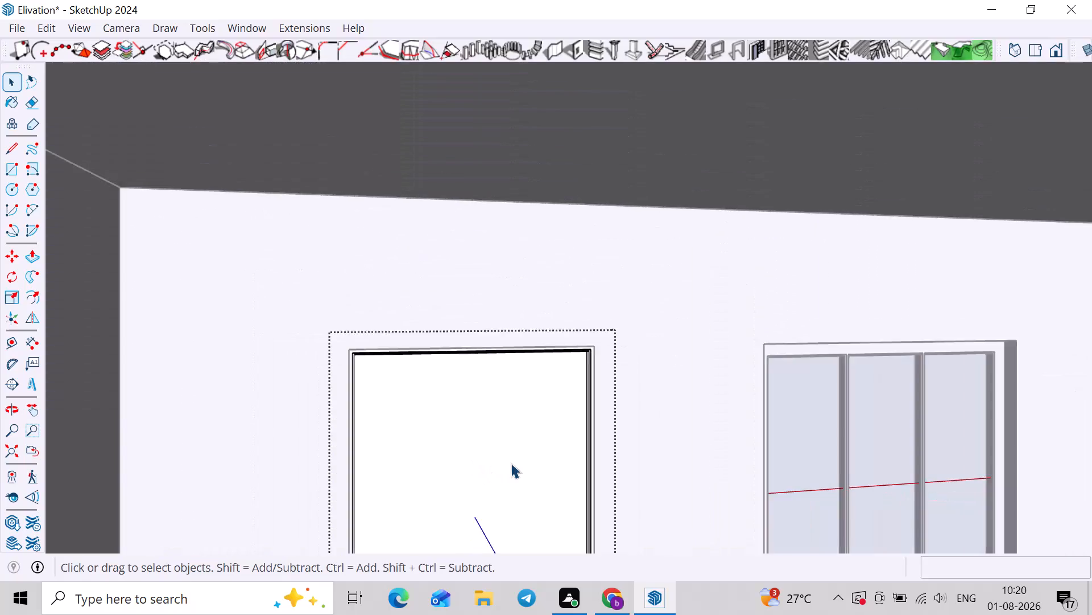
# Copy the ground-floor door frame straight up 10' 6" into the upper-floor doorway.
pyautogui.moveTo(506, 485); pyautogui.dragTo(469, 527, button='middle')
pyautogui.scroll(-4, 479, 516)
pyautogui.keyDown('shift'); pyautogui.moveTo(503, 501); pyautogui.dragTo(523, 324, button='middle'); pyautogui.keyUp('shift')
pyautogui.scroll(-5, 523, 342)
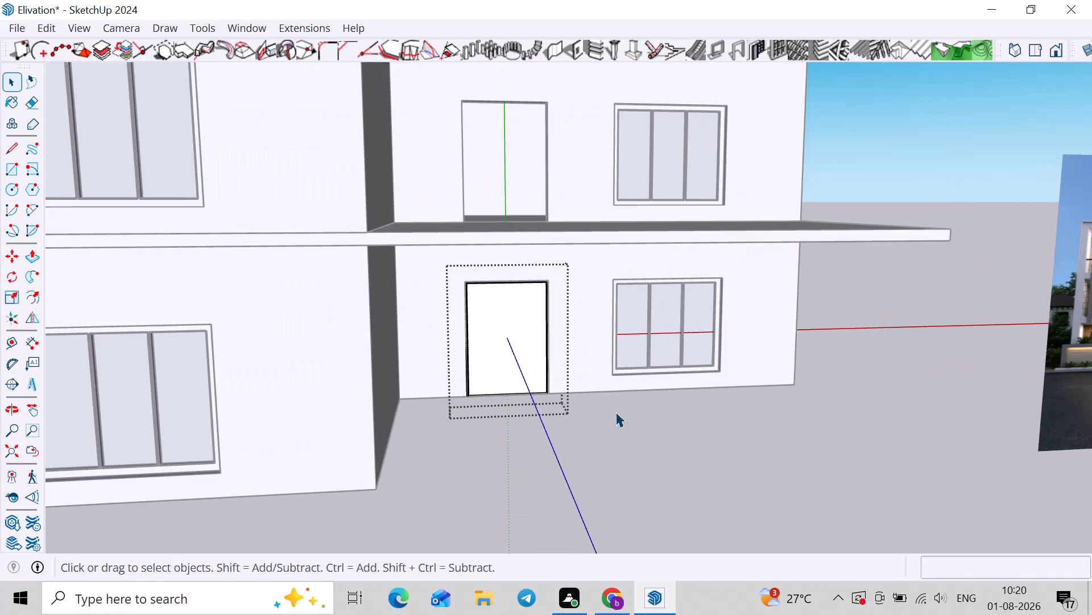
pyautogui.click(630, 443)
pyautogui.scroll(3, 494, 380)
pyautogui.click(510, 364)
pyautogui.rightClick(510, 364)
pyautogui.click(596, 140)
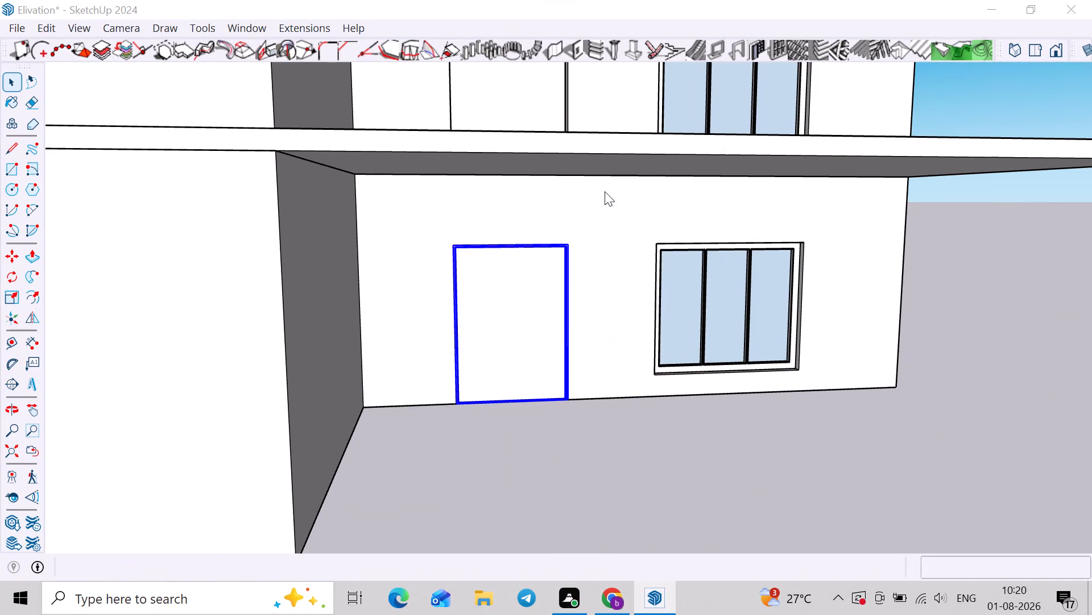
pyautogui.click(876, 490)
pyautogui.click(535, 368)
pyautogui.press('m')
pyautogui.scroll(2, 409, 428)
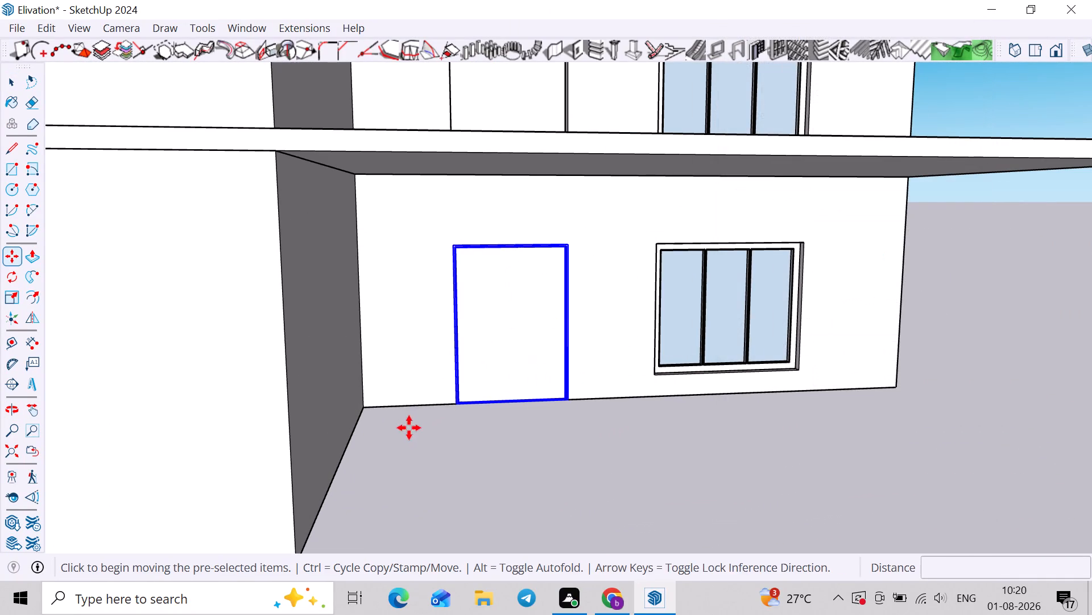
pyautogui.scroll(1, 409, 428)
pyautogui.click(473, 397)
pyautogui.scroll(-5, 471, 392)
pyautogui.keyDown('shift'); pyautogui.moveTo(482, 342); pyautogui.dragTo(471, 424, button='middle'); pyautogui.keyUp('shift')
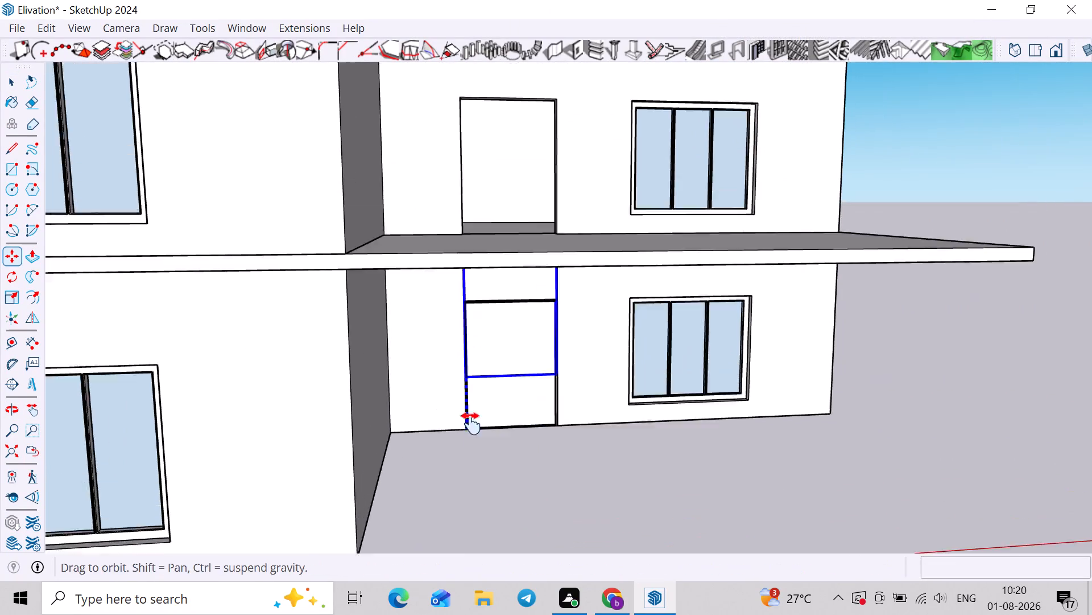
pyautogui.keyDown('shift'); pyautogui.moveTo(471, 424); pyautogui.dragTo(460, 504, button='middle'); pyautogui.keyUp('shift')
pyautogui.press('Up')
pyautogui.scroll(6, 453, 372)
pyautogui.click(448, 366)
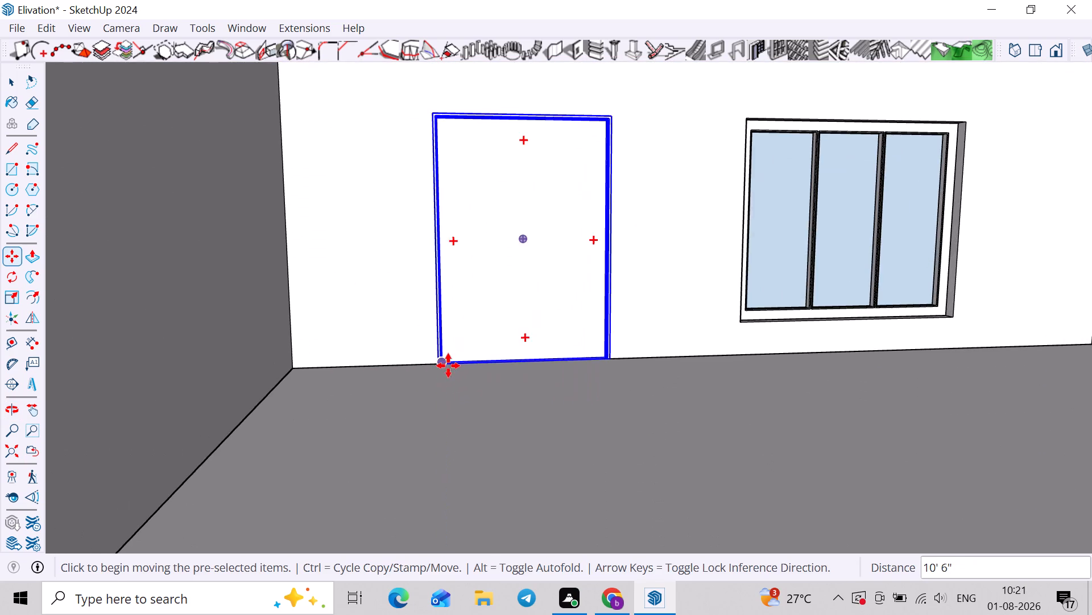
pyautogui.scroll(-12, 453, 364)
pyautogui.press('space')
pyautogui.moveTo(816, 306); pyautogui.dragTo(819, 313)
# Examine the reference image beside the model, comparing its balcony and slab projections with the modelled facade.
pyautogui.moveTo(803, 331); pyautogui.dragTo(712, 307, button='middle')
pyautogui.scroll(3, 871, 406)
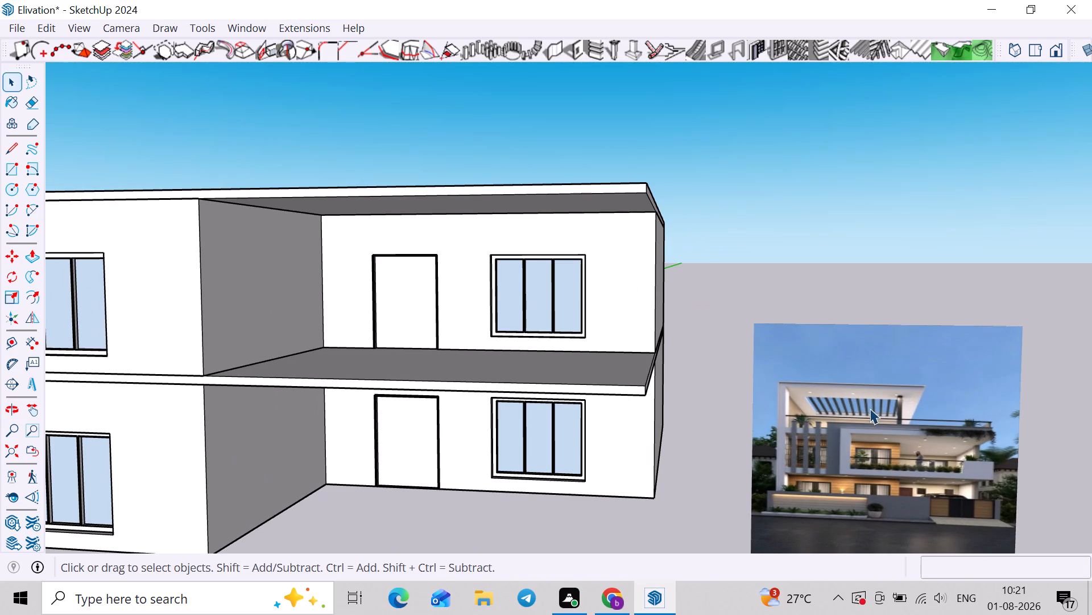
pyautogui.scroll(3, 926, 423)
pyautogui.scroll(-5, 926, 423)
pyautogui.scroll(2, 924, 423)
pyautogui.scroll(-3, 855, 431)
pyautogui.scroll(3, 950, 456)
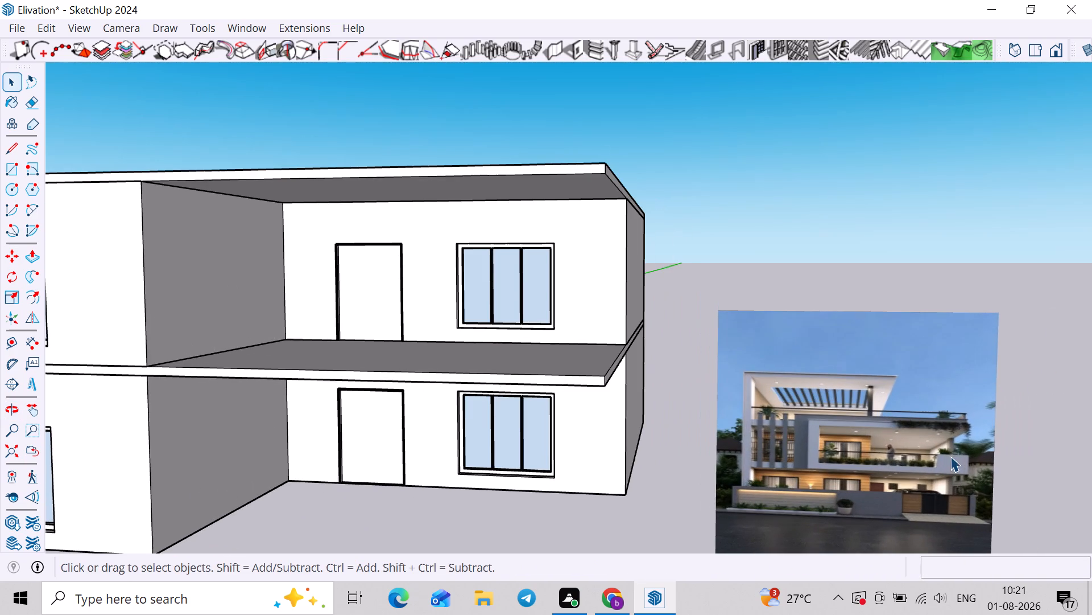
pyautogui.scroll(-5, 929, 469)
pyautogui.moveTo(771, 455); pyautogui.dragTo(804, 454, button='middle')
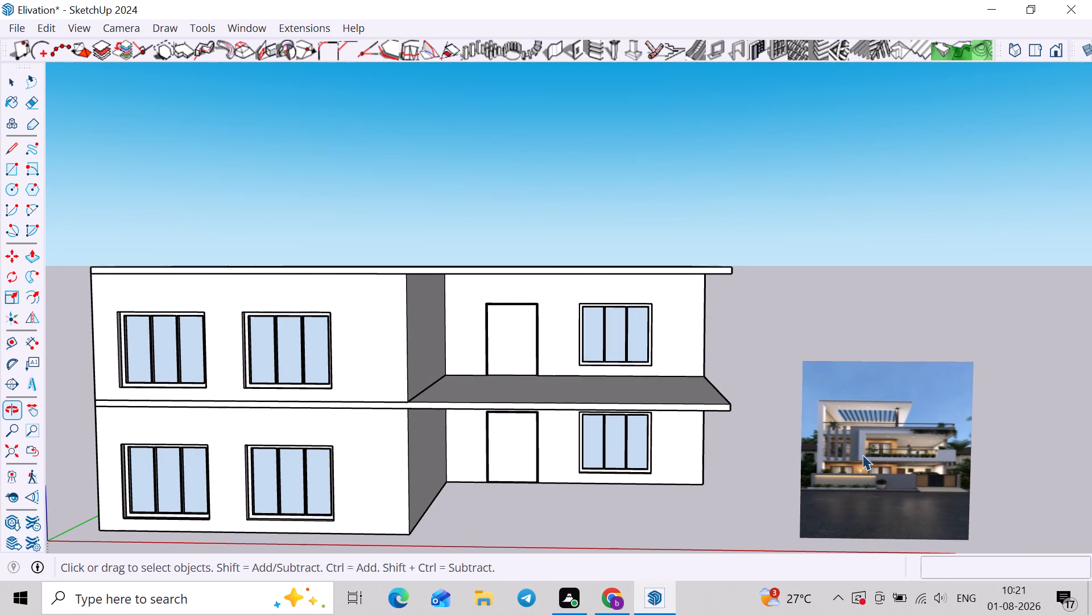
pyautogui.moveTo(542, 410); pyautogui.dragTo(535, 423, button='middle')
# Inside the mid-level floor slab group, copy the front face's vertical end edge 24' 11 9/16" along it to the projecting block's wall corner.
pyautogui.scroll(2, 378, 414)
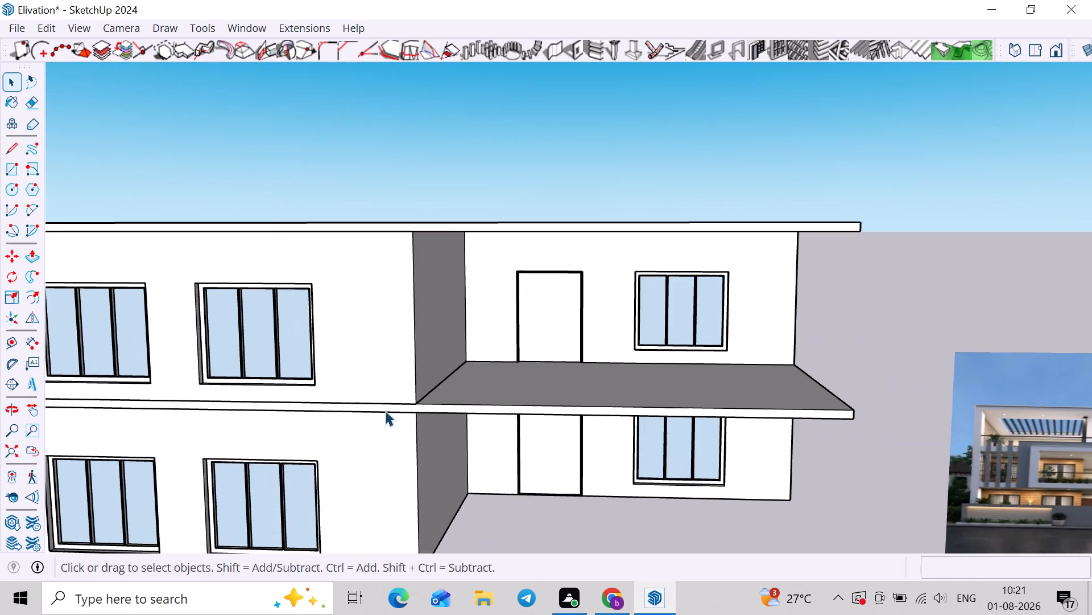
pyautogui.scroll(2, 385, 411)
pyautogui.doubleClick(395, 404)
pyautogui.scroll(-5, 395, 405)
pyautogui.keyDown('shift'); pyautogui.moveTo(393, 415); pyautogui.dragTo(634, 398, button='middle'); pyautogui.keyUp('shift')
pyautogui.moveTo(425, 456); pyautogui.dragTo(493, 434, button='middle')
pyautogui.scroll(4, 443, 450)
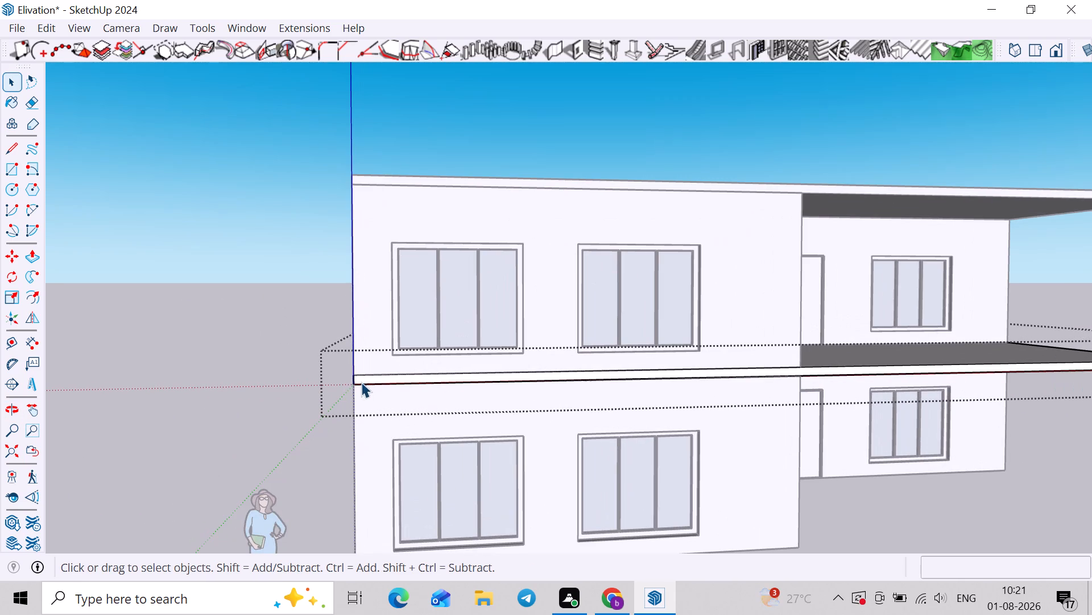
pyautogui.click(354, 379)
pyautogui.press('m')
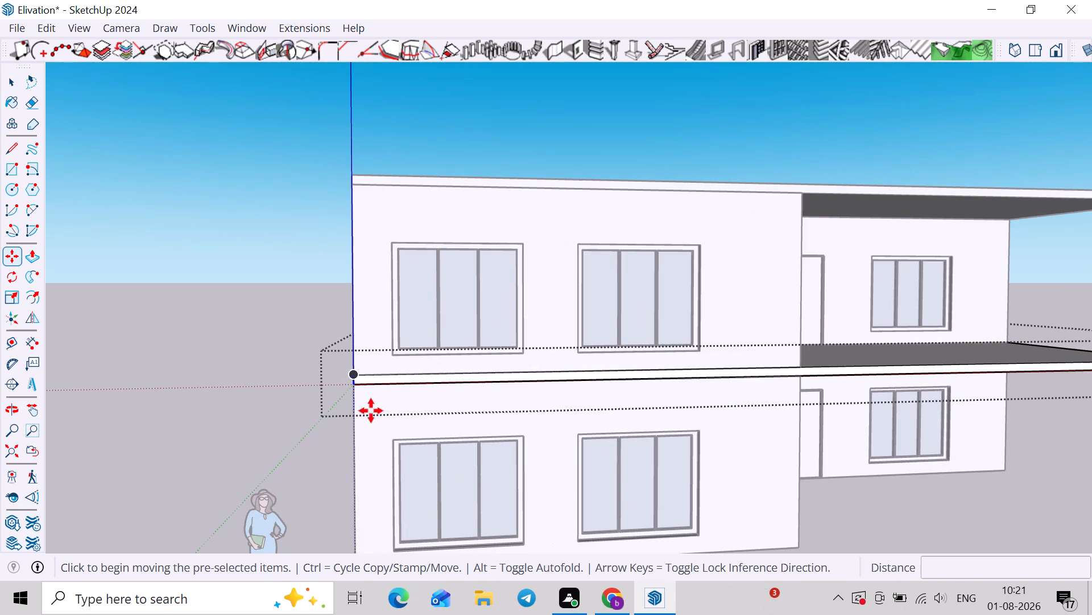
pyautogui.click(360, 385)
pyautogui.scroll(4, 475, 396)
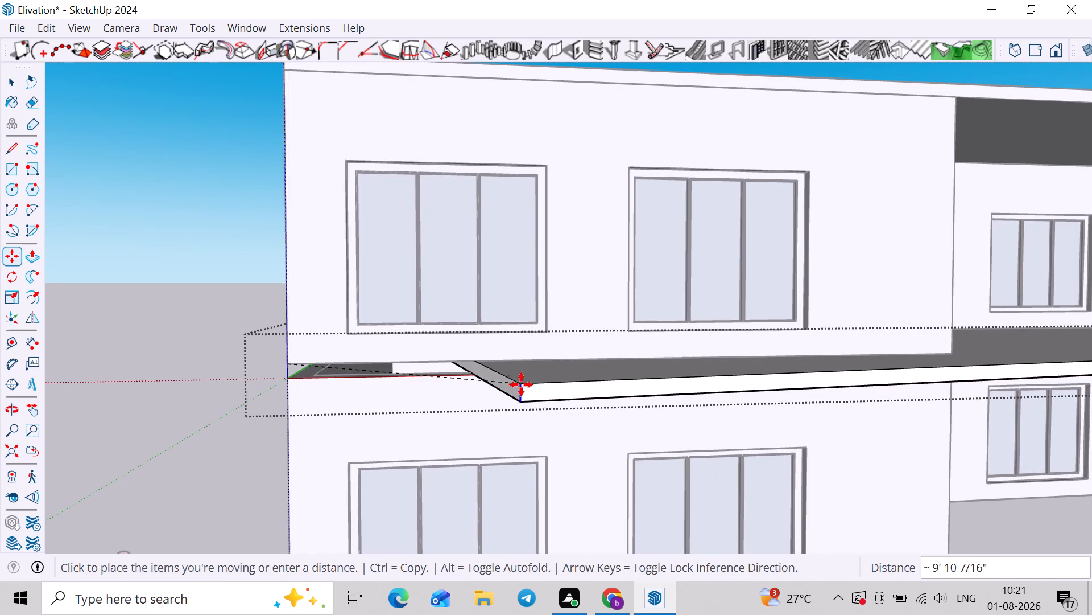
pyautogui.scroll(5, 944, 379)
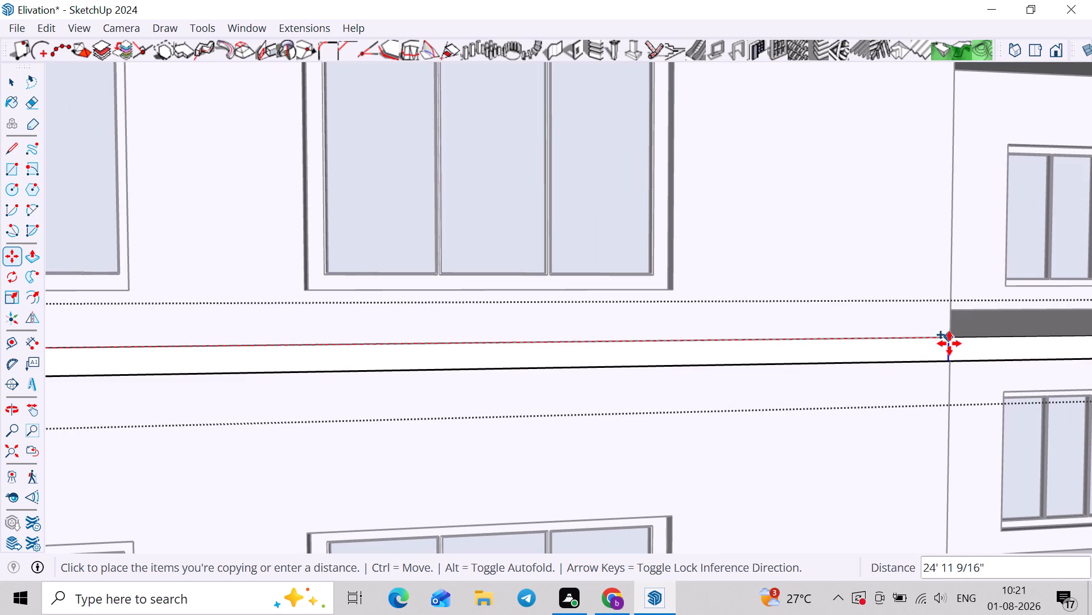
pyautogui.click(951, 343)
# Extrude the split slab face in front of the projecting block outward 4'.
pyautogui.press('space')
pyautogui.click(931, 360)
pyautogui.click(930, 357)
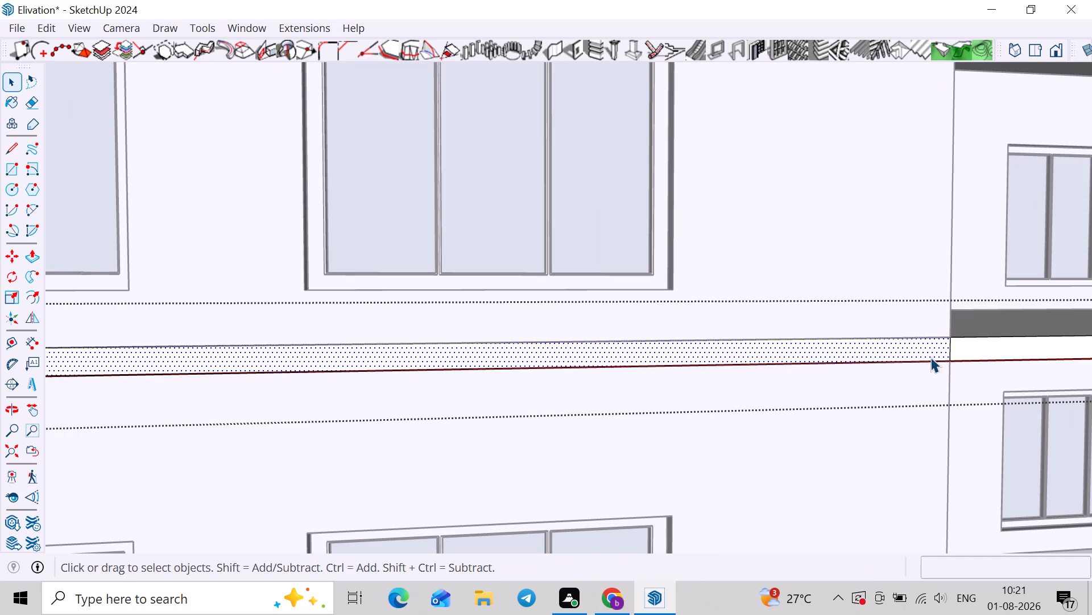
pyautogui.press('p')
pyautogui.click(930, 357)
pyautogui.scroll(-13, 960, 392)
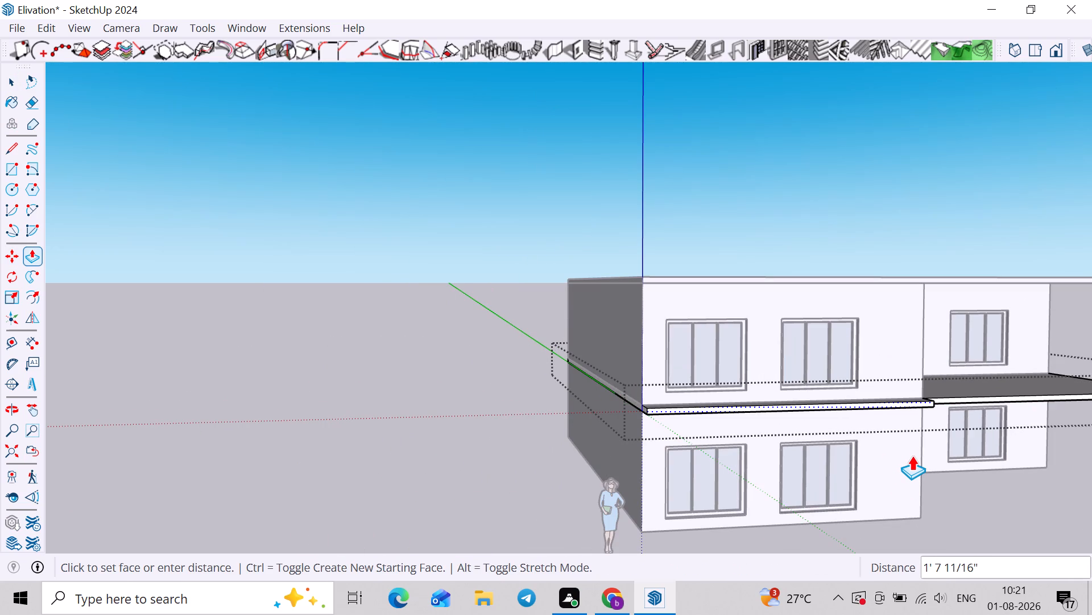
pyautogui.scroll(-5, 904, 452)
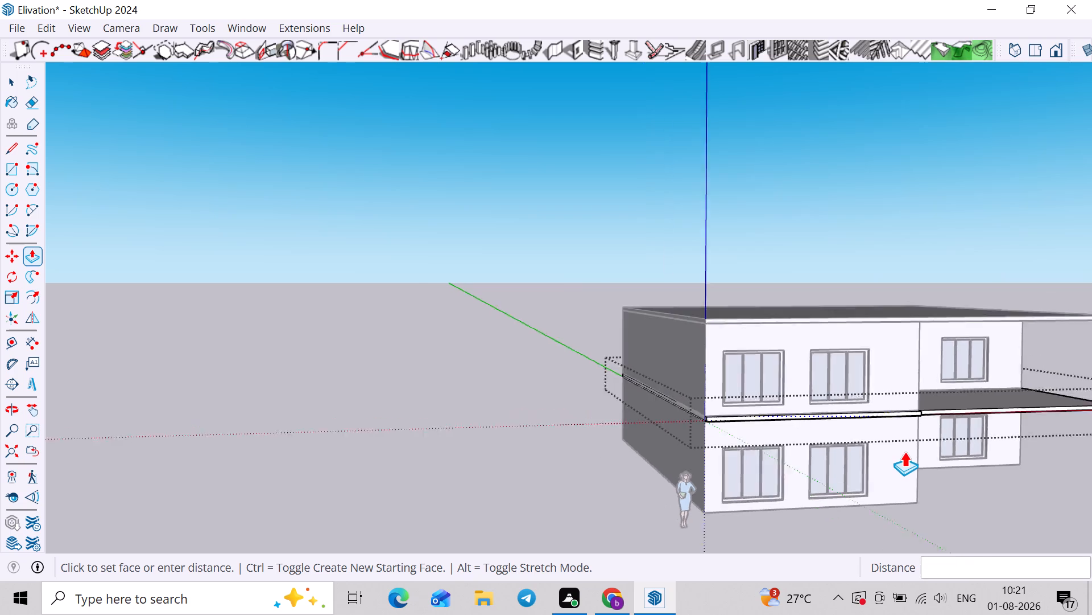
pyautogui.scroll(-5, 904, 452)
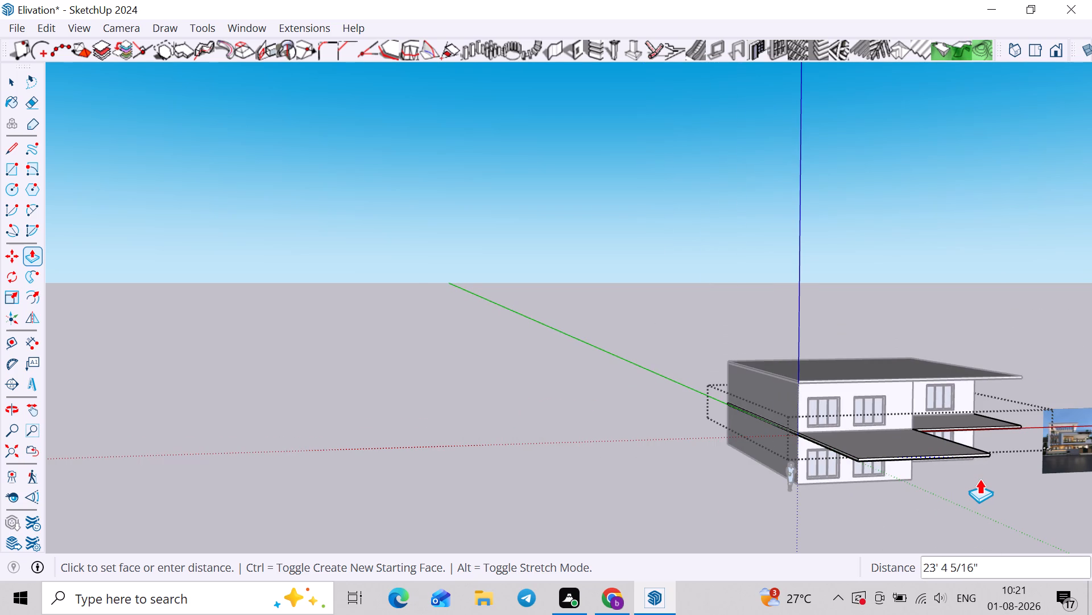
pyautogui.press('4')
pyautogui.press("'")
pyautogui.press('Return')
# Extrude the projecting slab strip's front face outward by a further 1'.
pyautogui.moveTo(862, 427); pyautogui.dragTo(833, 550, button='middle')
pyautogui.scroll(8, 913, 476)
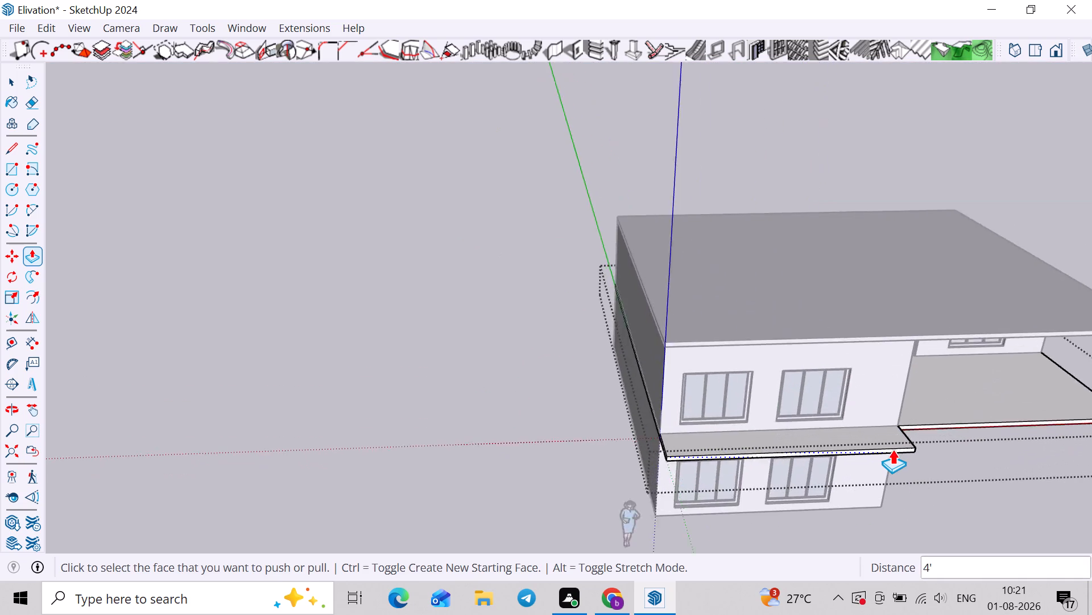
pyautogui.scroll(7, 892, 449)
pyautogui.click(892, 449)
pyautogui.press('1')
pyautogui.press("'")
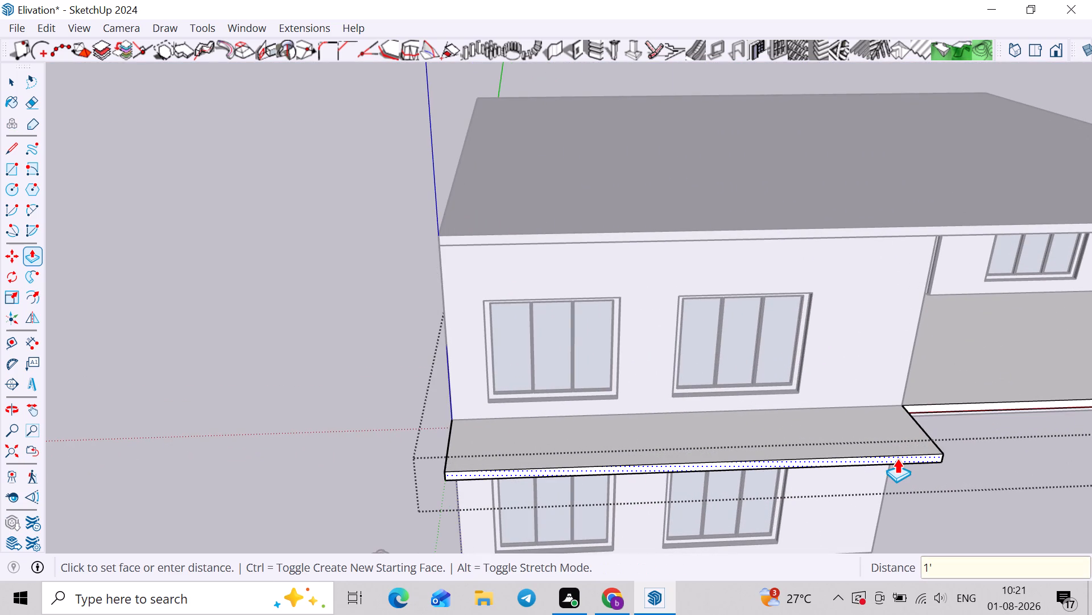
pyautogui.press('Return')
pyautogui.scroll(-5, 896, 459)
pyautogui.press('space')
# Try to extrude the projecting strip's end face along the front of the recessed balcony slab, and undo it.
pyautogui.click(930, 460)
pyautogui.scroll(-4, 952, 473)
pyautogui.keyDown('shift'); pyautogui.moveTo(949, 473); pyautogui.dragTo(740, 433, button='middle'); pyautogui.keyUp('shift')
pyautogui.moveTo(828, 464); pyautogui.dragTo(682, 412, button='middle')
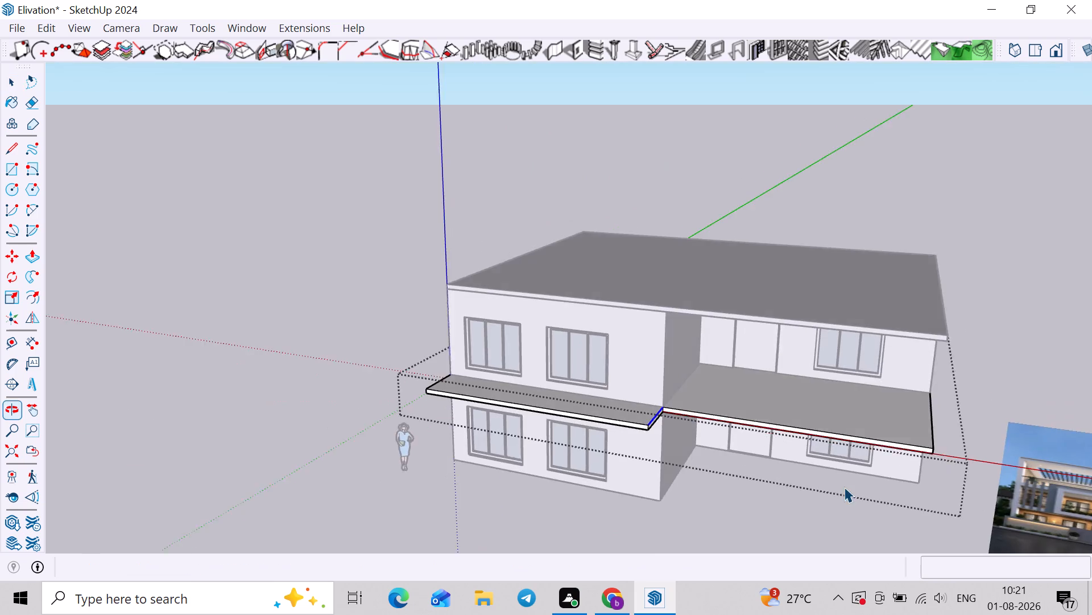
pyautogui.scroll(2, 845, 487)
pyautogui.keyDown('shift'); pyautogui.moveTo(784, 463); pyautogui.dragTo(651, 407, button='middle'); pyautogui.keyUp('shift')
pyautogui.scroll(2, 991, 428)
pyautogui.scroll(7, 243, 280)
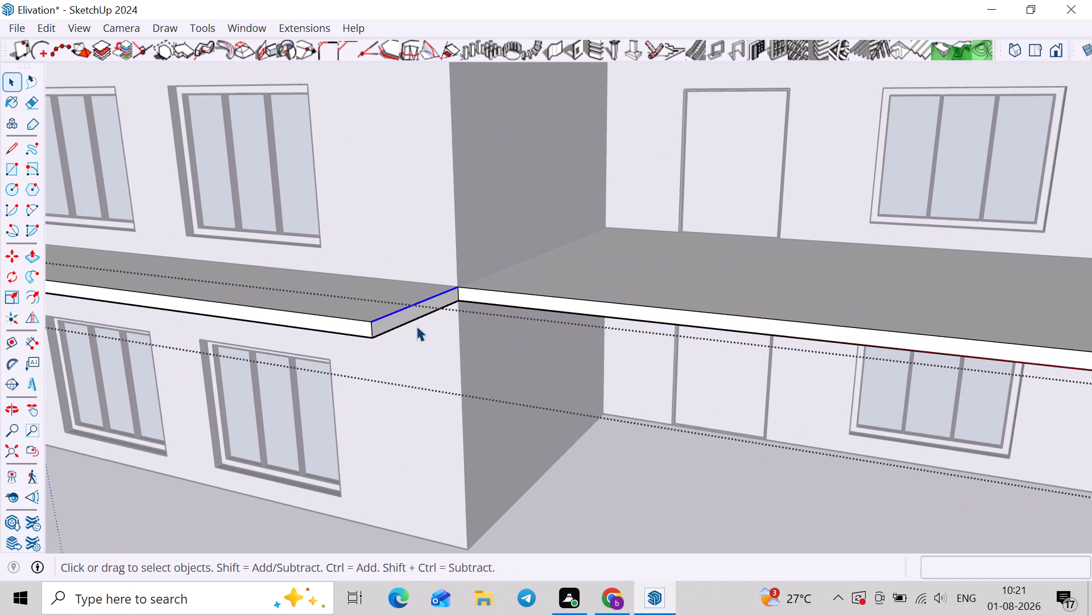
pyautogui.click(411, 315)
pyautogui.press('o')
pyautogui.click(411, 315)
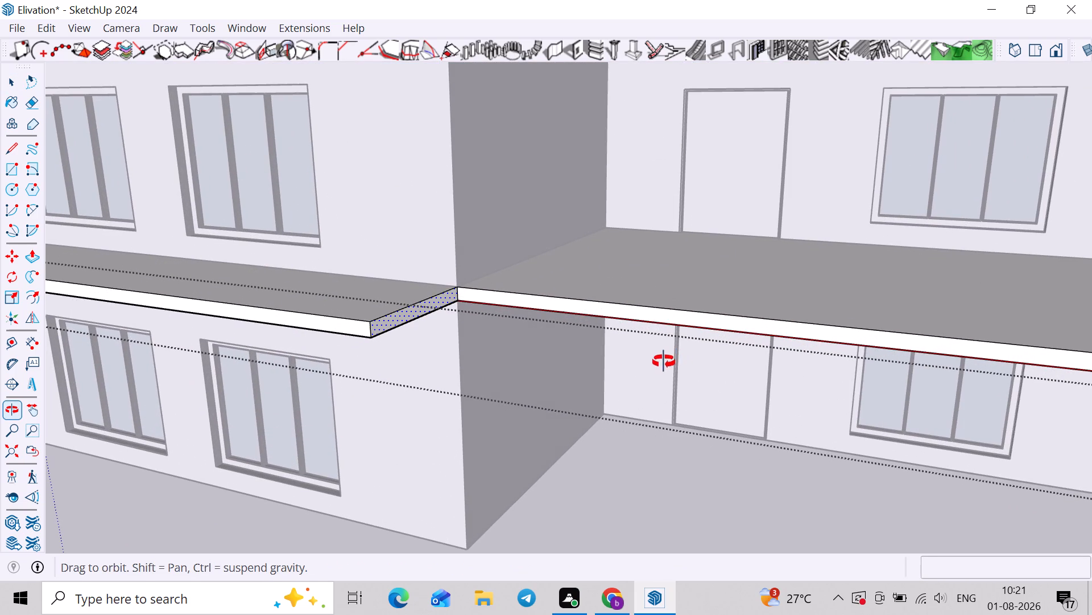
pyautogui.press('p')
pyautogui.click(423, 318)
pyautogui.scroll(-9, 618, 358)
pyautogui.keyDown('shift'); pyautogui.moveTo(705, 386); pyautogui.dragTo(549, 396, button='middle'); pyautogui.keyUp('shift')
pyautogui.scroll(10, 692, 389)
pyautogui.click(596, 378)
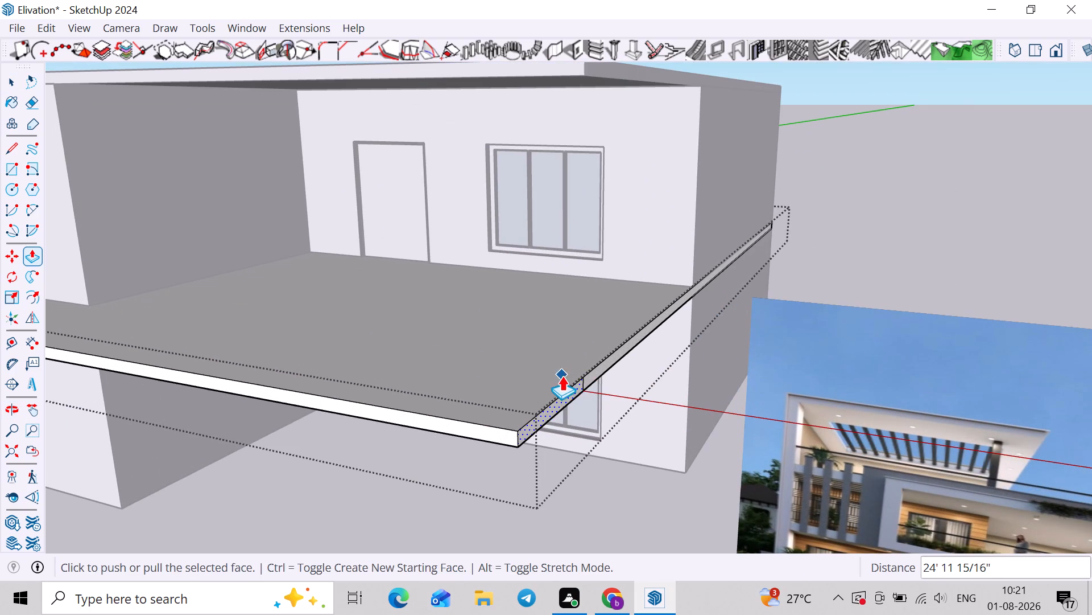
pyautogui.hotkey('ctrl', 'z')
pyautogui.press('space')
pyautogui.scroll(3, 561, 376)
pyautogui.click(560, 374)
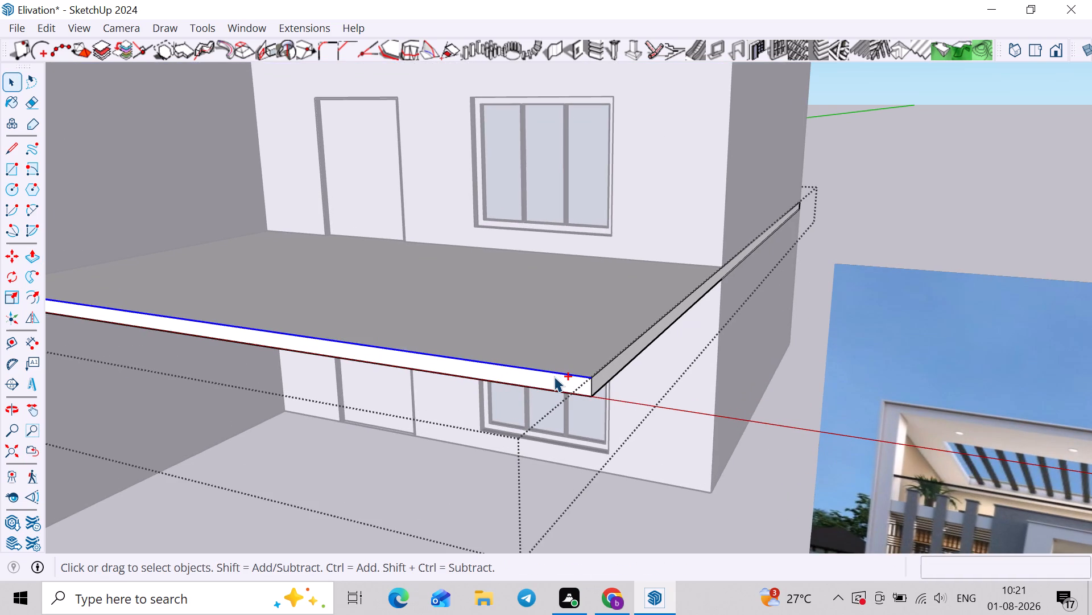
# Extrude the projecting strip's end face across the recessed balcony front, flush with the slab's far side edge.
pyautogui.keyDown('ctrl'); pyautogui.scroll(-4, 554, 376); pyautogui.keyUp('ctrl')
pyautogui.keyDown('shift'); pyautogui.moveTo(254, 393); pyautogui.dragTo(328, 389, button='middle'); pyautogui.keyUp('shift')
pyautogui.press('p')
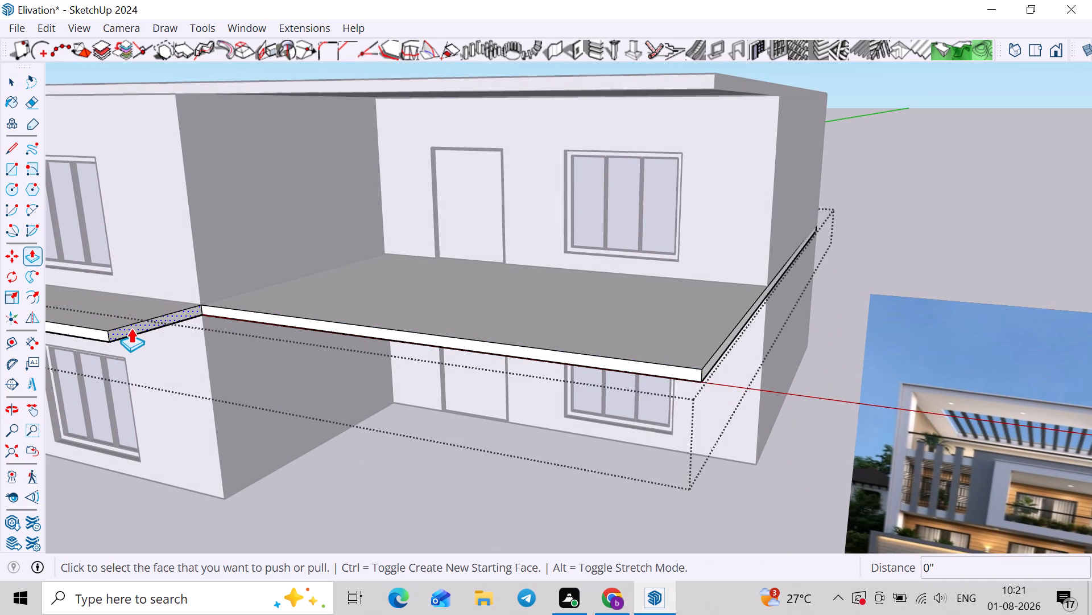
pyautogui.moveTo(130, 328); pyautogui.dragTo(136, 331)
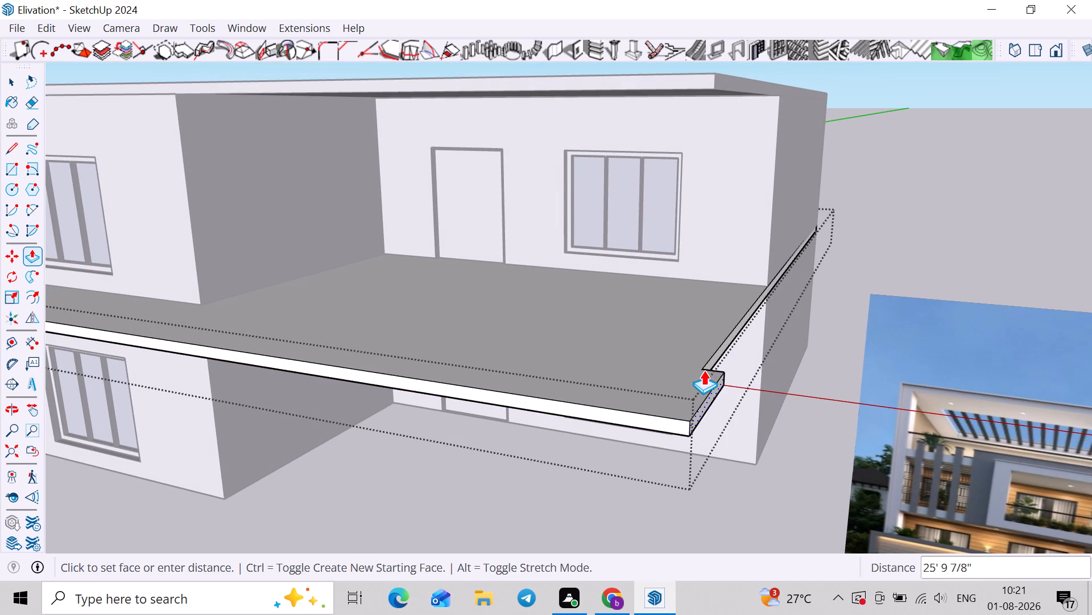
pyautogui.click(704, 366)
pyautogui.scroll(4, 697, 375)
# Run FixIt 101 on the connected slab geometry to merge the leftover seam, and leave the slab group.
pyautogui.press('space')
pyautogui.tripleClick(661, 375)
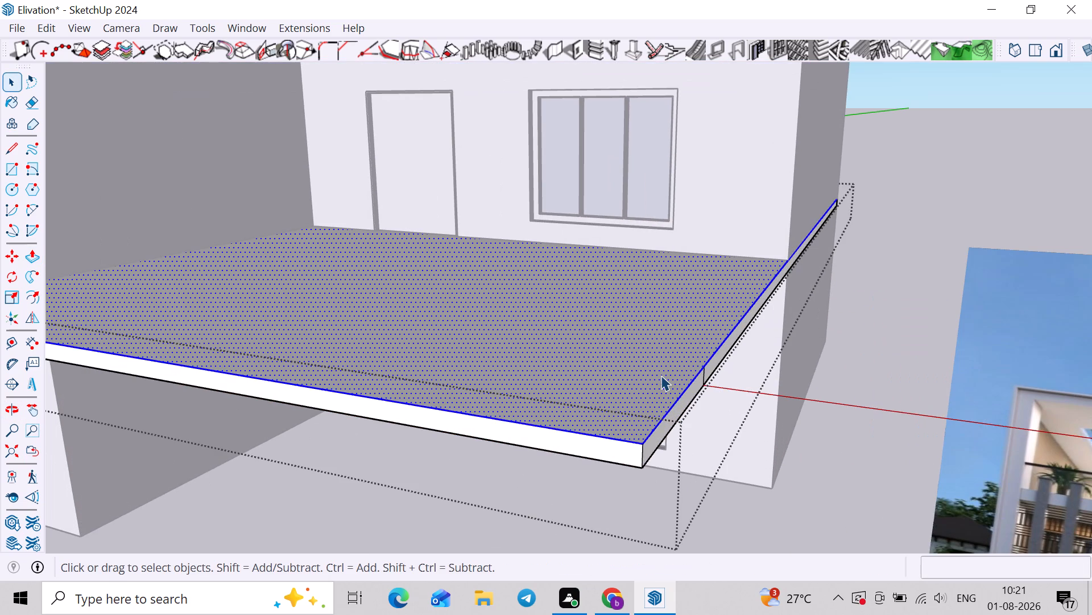
pyautogui.rightClick(661, 375)
pyautogui.click(714, 454)
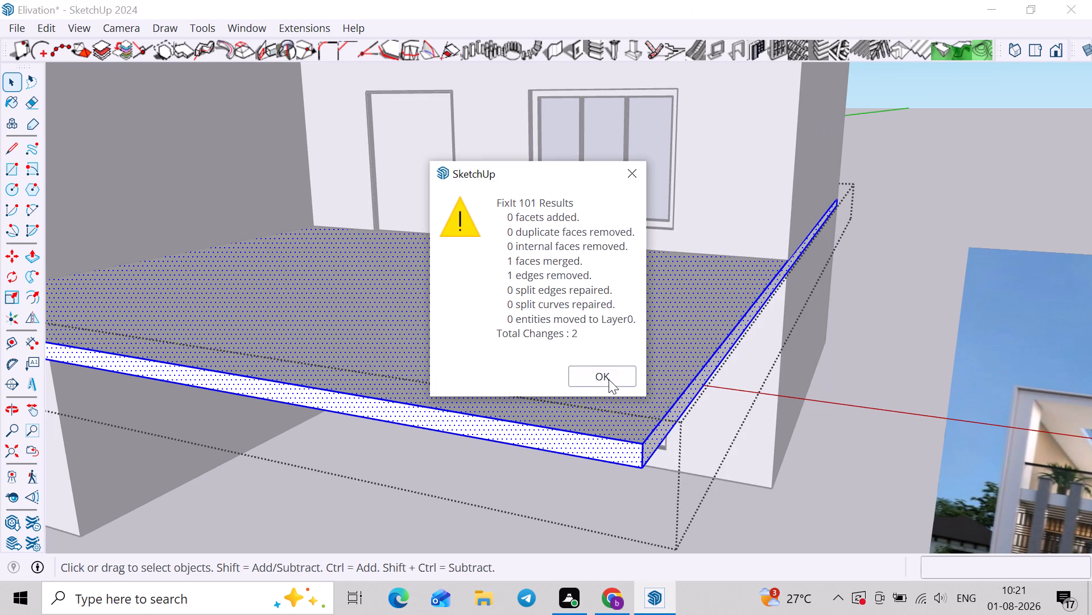
pyautogui.click(609, 379)
pyautogui.click(846, 456)
# Examine the extended slab from several angles and compare the facade with the reference image.
pyautogui.scroll(-12, 841, 458)
pyautogui.moveTo(677, 490); pyautogui.dragTo(771, 478, button='middle')
pyautogui.scroll(-4, 761, 479)
pyautogui.keyDown('shift'); pyautogui.moveTo(759, 454); pyautogui.dragTo(689, 417, button='middle'); pyautogui.keyUp('shift')
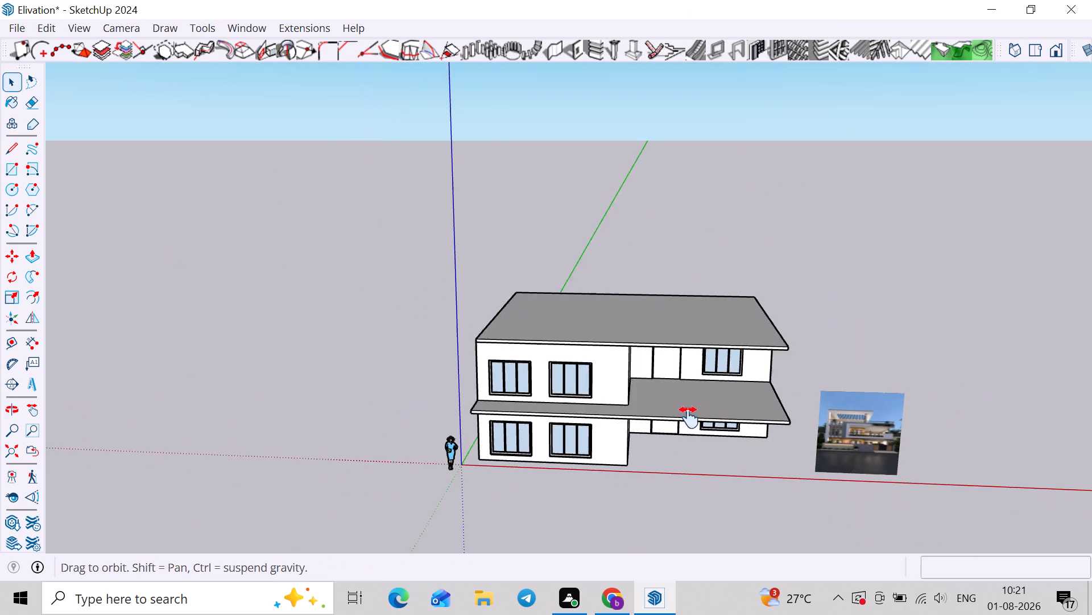
pyautogui.keyDown('shift'); pyautogui.moveTo(689, 417); pyautogui.dragTo(684, 409, button='middle'); pyautogui.keyUp('shift')
pyautogui.scroll(12, 784, 396)
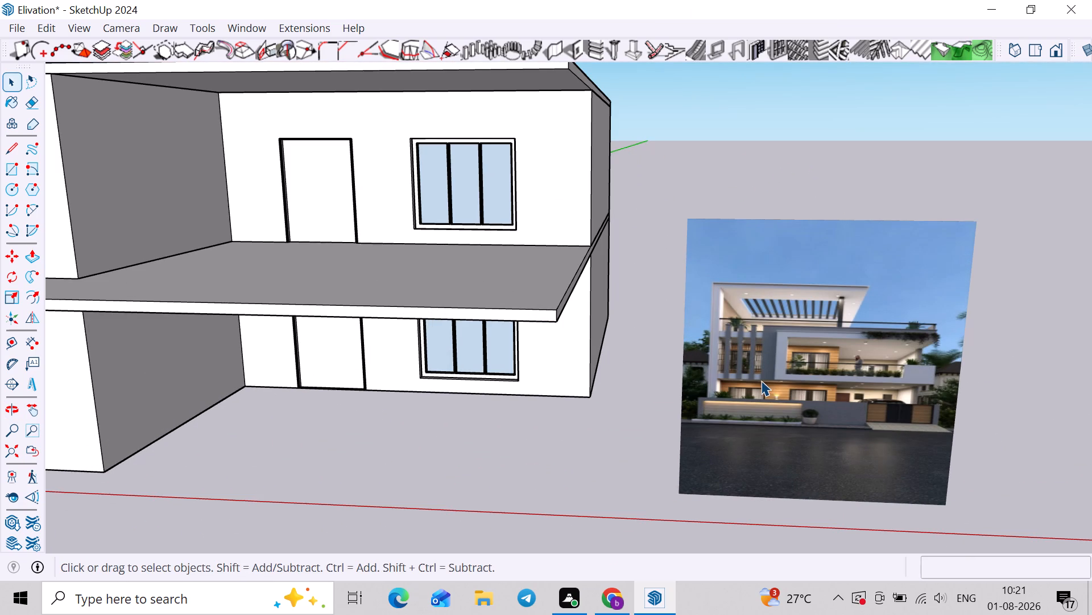
pyautogui.scroll(-8, 757, 379)
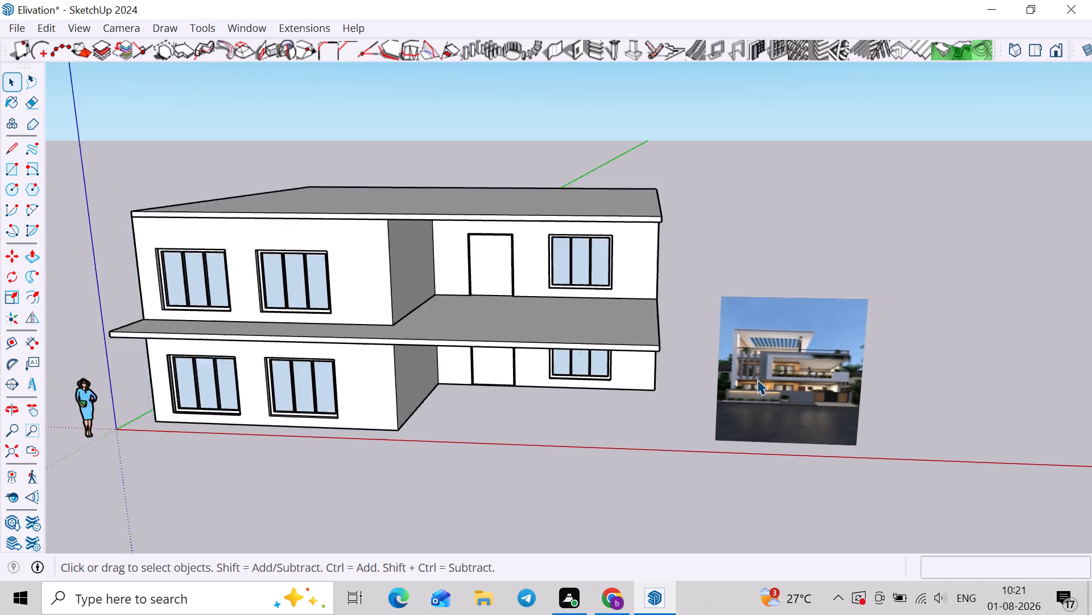
pyautogui.scroll(7, 809, 372)
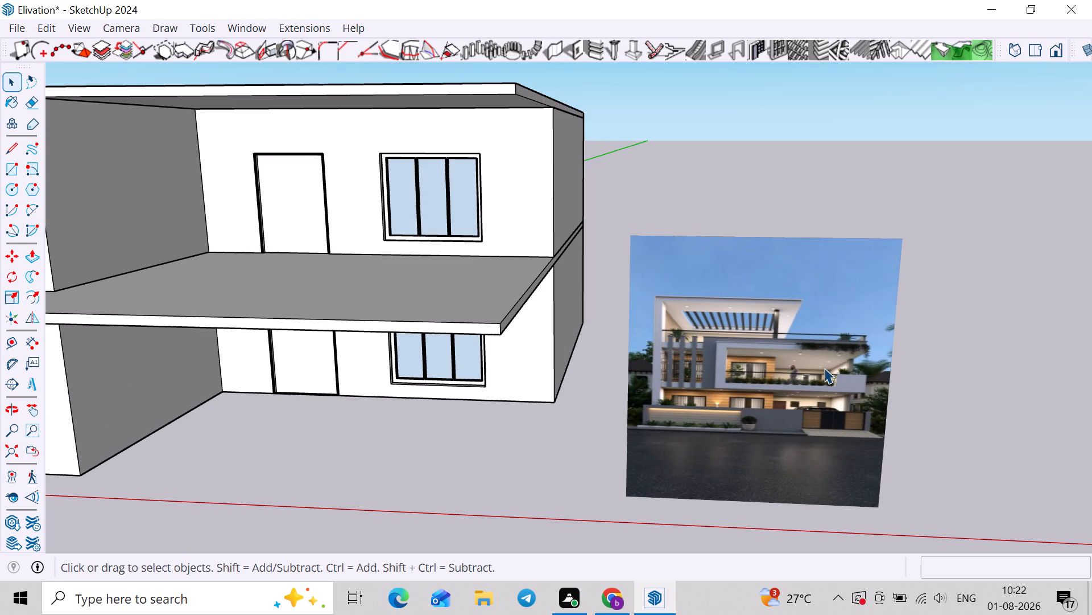
pyautogui.scroll(-2, 824, 368)
pyautogui.scroll(6, 867, 392)
pyautogui.scroll(-9, 829, 385)
pyautogui.keyDown('shift'); pyautogui.moveTo(354, 417); pyautogui.dragTo(468, 378, button='middle'); pyautogui.keyUp('shift')
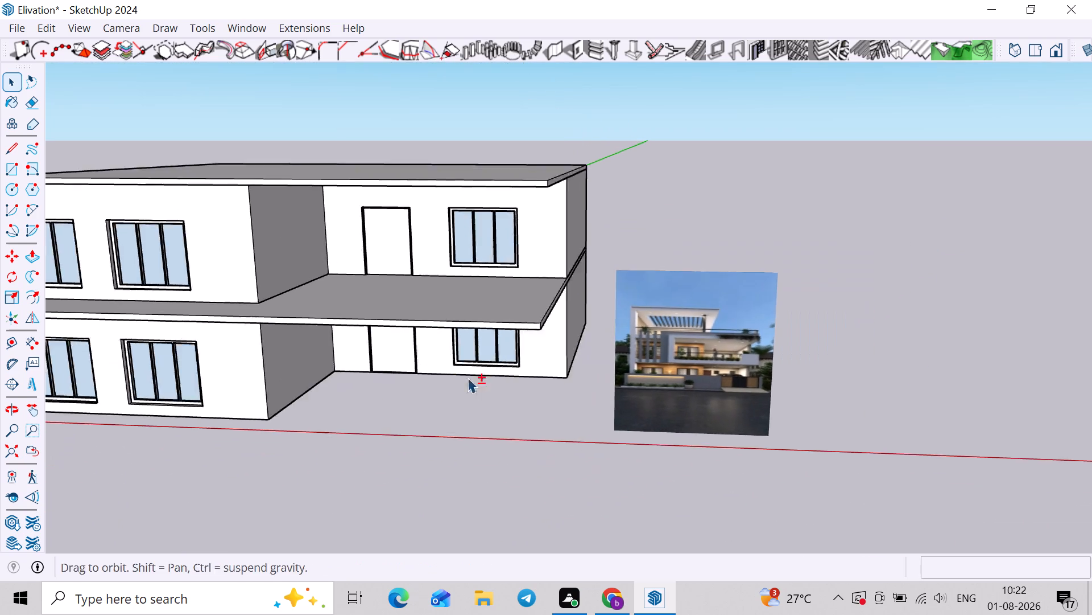
pyautogui.keyDown('shift'); pyautogui.moveTo(468, 378); pyautogui.dragTo(467, 378, button='middle'); pyautogui.keyUp('shift')
pyautogui.moveTo(444, 400); pyautogui.dragTo(495, 347, button='middle')
pyautogui.moveTo(511, 294); pyautogui.dragTo(487, 311, button='middle')
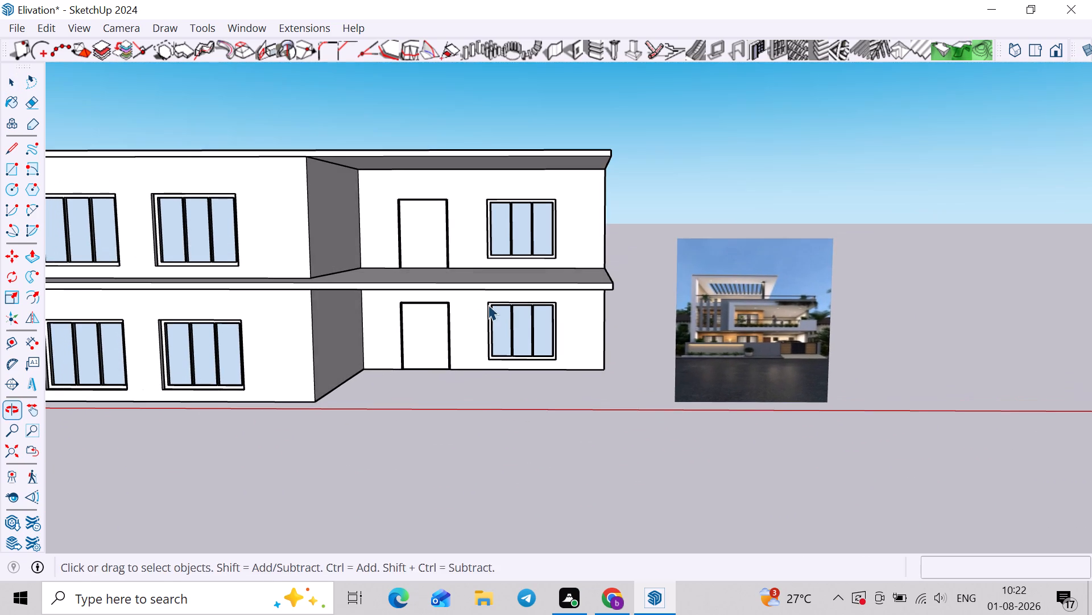
pyautogui.keyDown('shift'); pyautogui.moveTo(487, 305); pyautogui.dragTo(495, 305, button='middle'); pyautogui.keyUp('shift')
# Compare the house facade and slab with the reference image from several angles.
pyautogui.press('r')
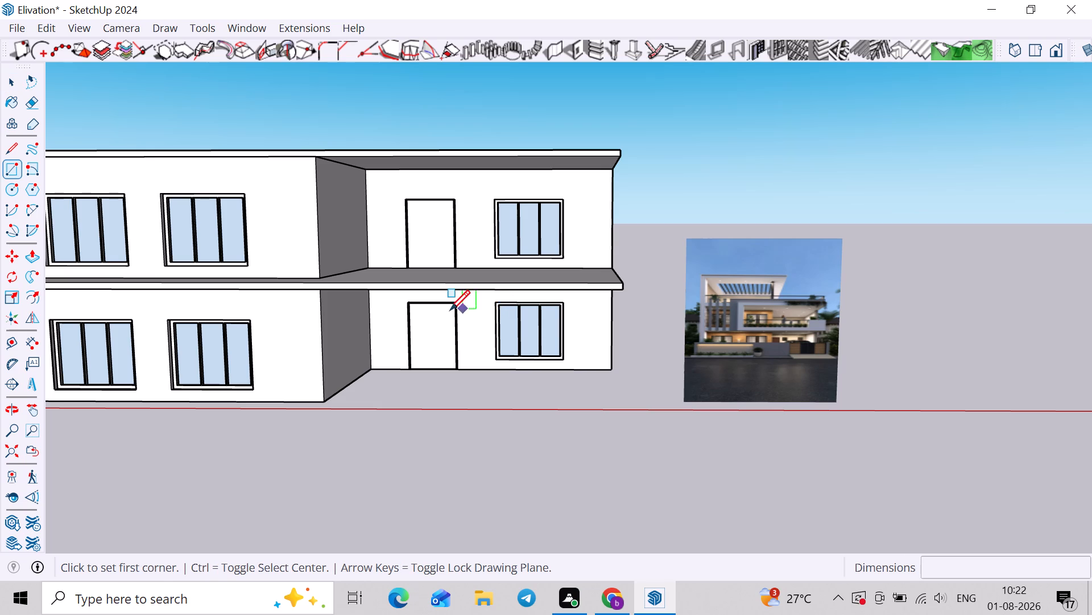
pyautogui.keyDown('shift'); pyautogui.moveTo(436, 312); pyautogui.dragTo(487, 302, button='middle'); pyautogui.keyUp('shift')
pyautogui.scroll(13, 890, 283)
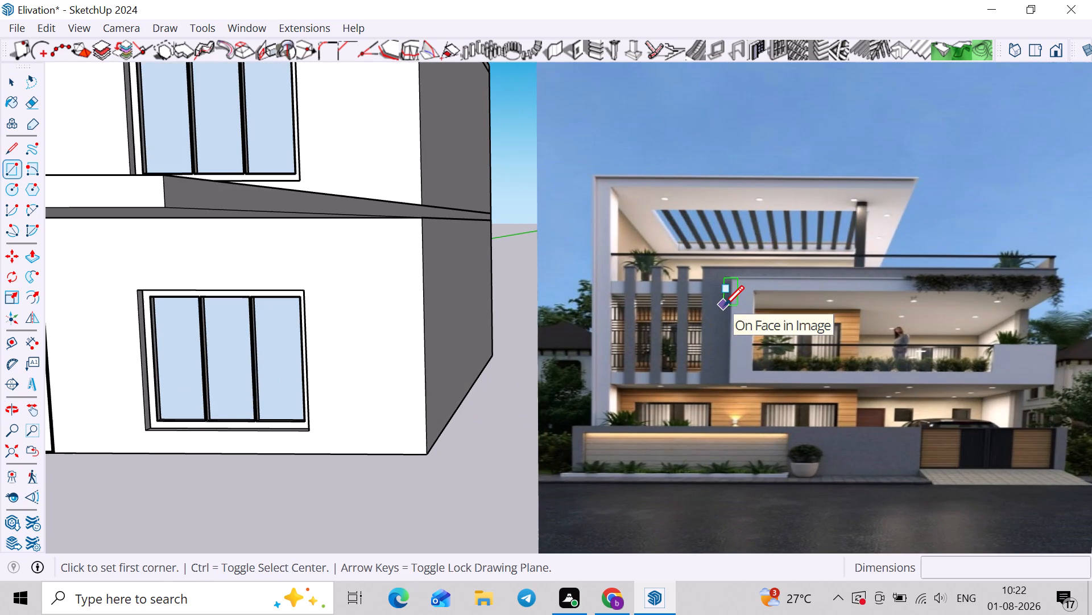
pyautogui.scroll(-5, 641, 325)
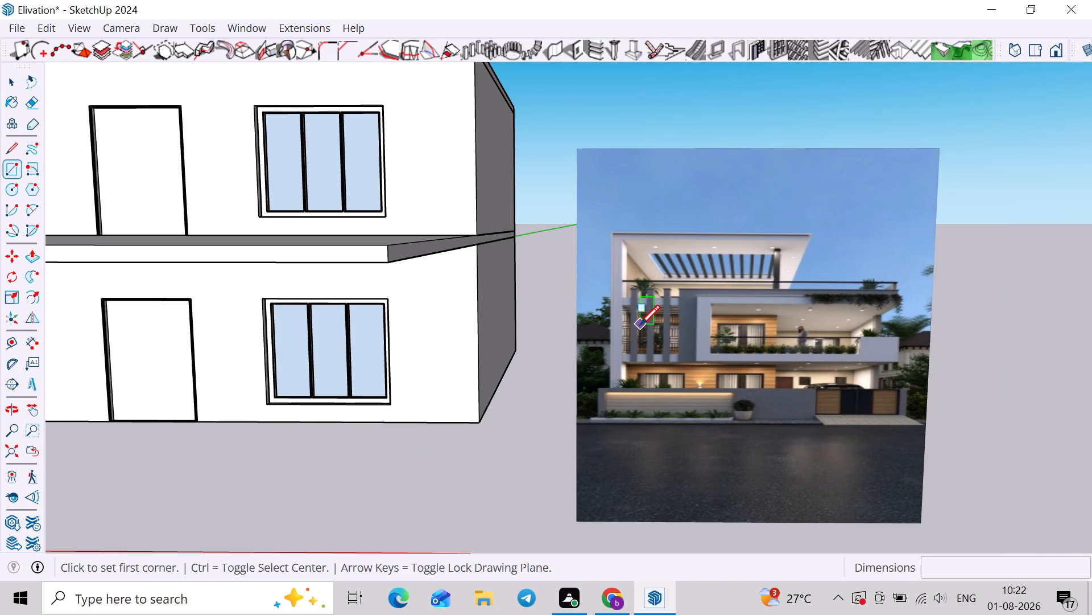
pyautogui.scroll(-8, 640, 325)
pyautogui.keyDown('shift'); pyautogui.moveTo(578, 328); pyautogui.dragTo(653, 327, button='middle'); pyautogui.keyUp('shift')
pyautogui.scroll(5, 756, 290)
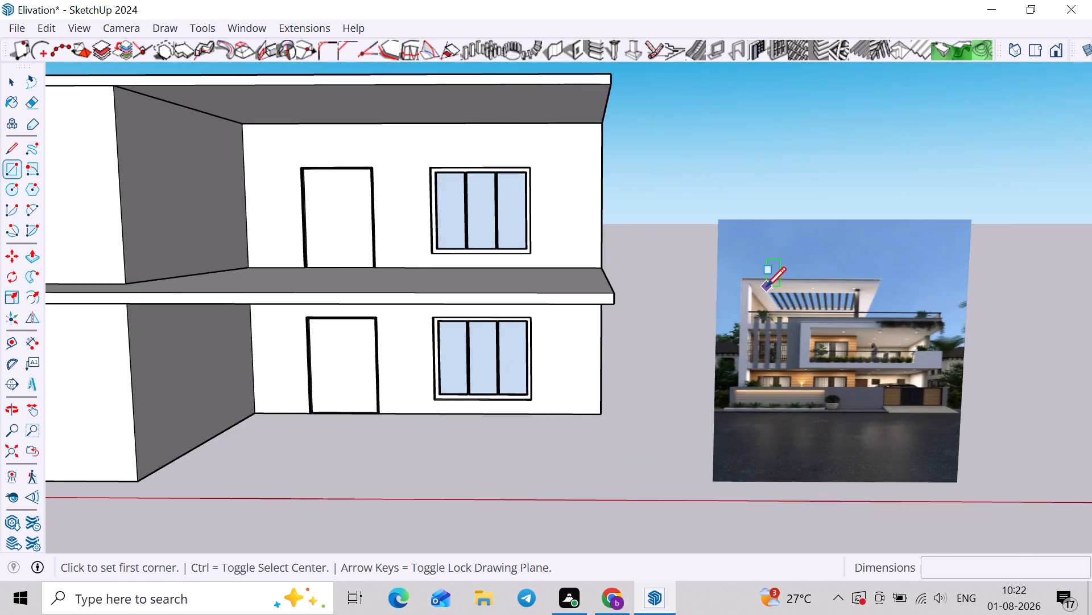
pyautogui.scroll(6, 766, 286)
pyautogui.scroll(-12, 757, 290)
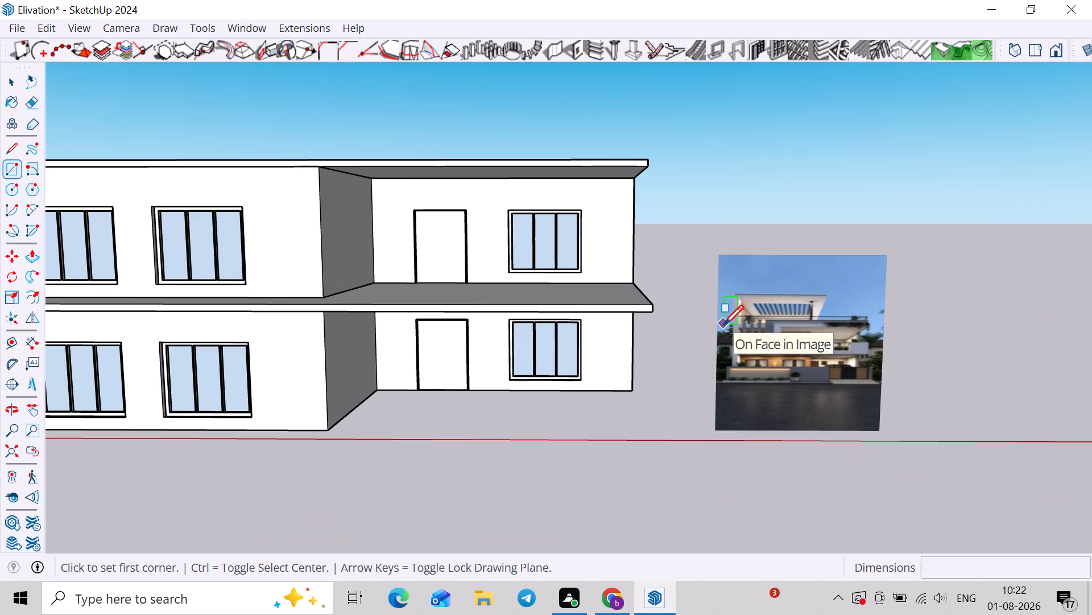
pyautogui.keyDown('shift'); pyautogui.scroll(-1, 722, 327); pyautogui.keyUp('shift')
pyautogui.keyDown('shift'); pyautogui.moveTo(722, 327); pyautogui.dragTo(960, 302, button='middle'); pyautogui.keyUp('shift')
pyautogui.moveTo(431, 383); pyautogui.dragTo(428, 461, button='middle')
pyautogui.scroll(6, 369, 441)
pyautogui.moveTo(287, 396); pyautogui.dragTo(292, 439, button='middle')
pyautogui.scroll(3, 244, 338)
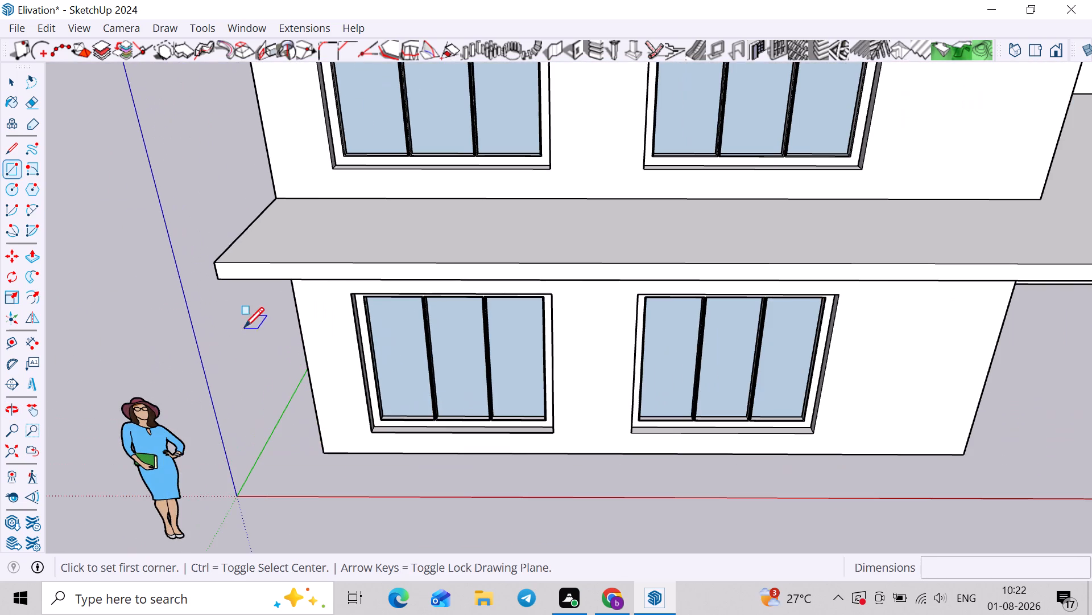
# Place a vertical guide at the front corner of the mid-level slab's narrow end, on its front face.
pyautogui.press('space')
pyautogui.write('l')
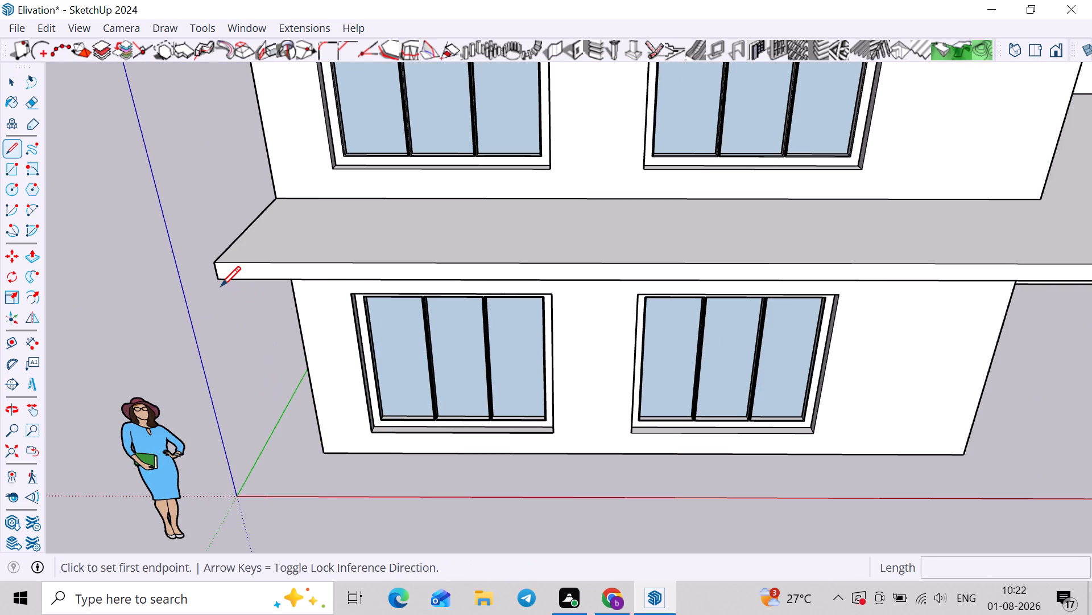
pyautogui.press('t')
pyautogui.scroll(6, 221, 286)
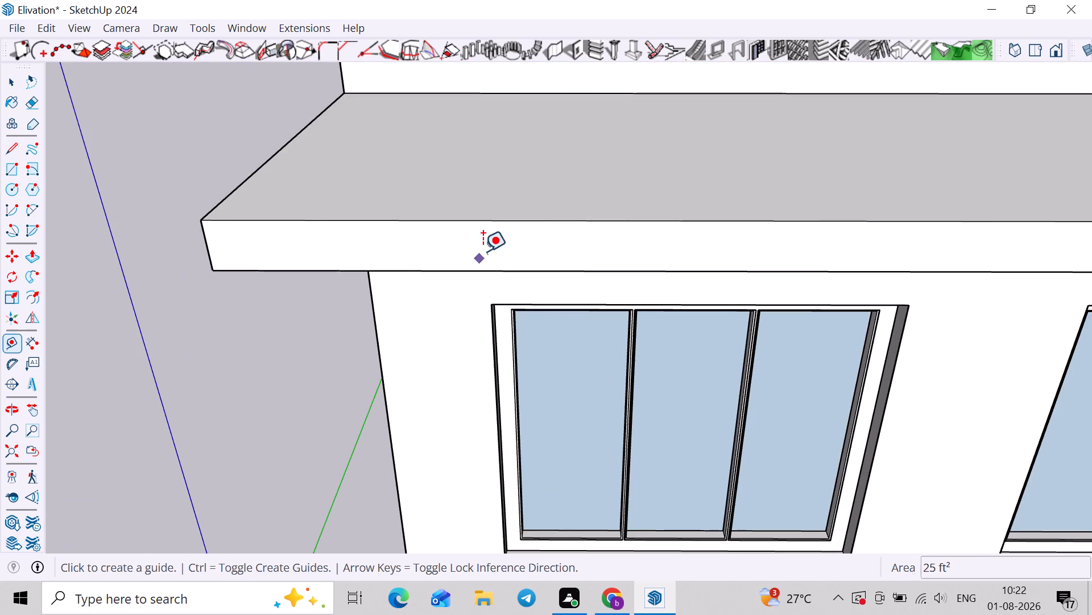
pyautogui.scroll(-12, 515, 234)
pyautogui.scroll(7, 289, 252)
pyautogui.scroll(-3, 743, 297)
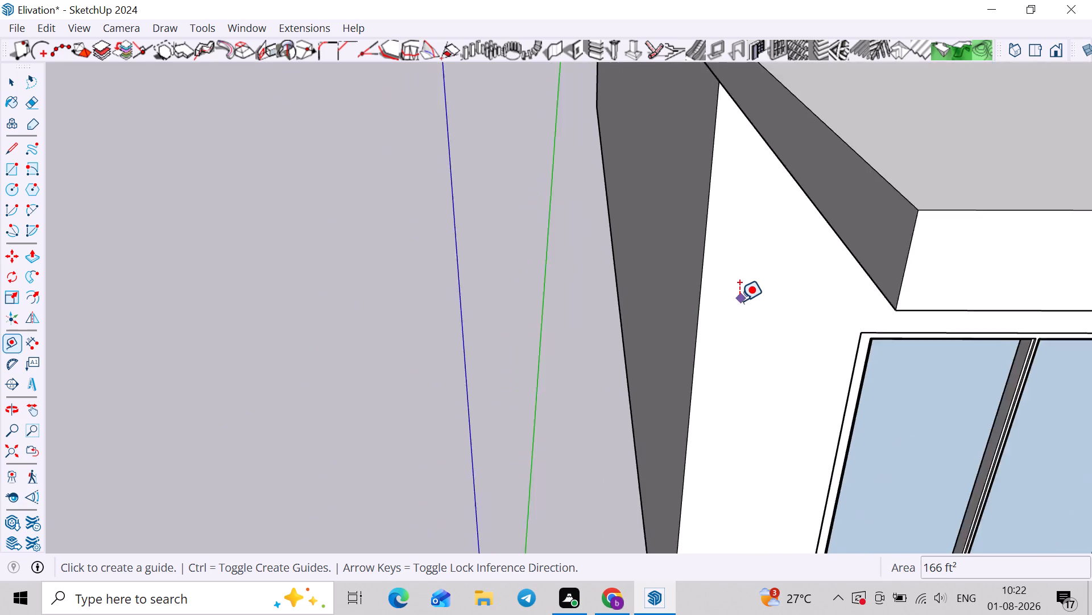
pyautogui.scroll(-4, 739, 301)
pyautogui.moveTo(780, 283); pyautogui.dragTo(750, 271, button='middle')
pyautogui.click(777, 269)
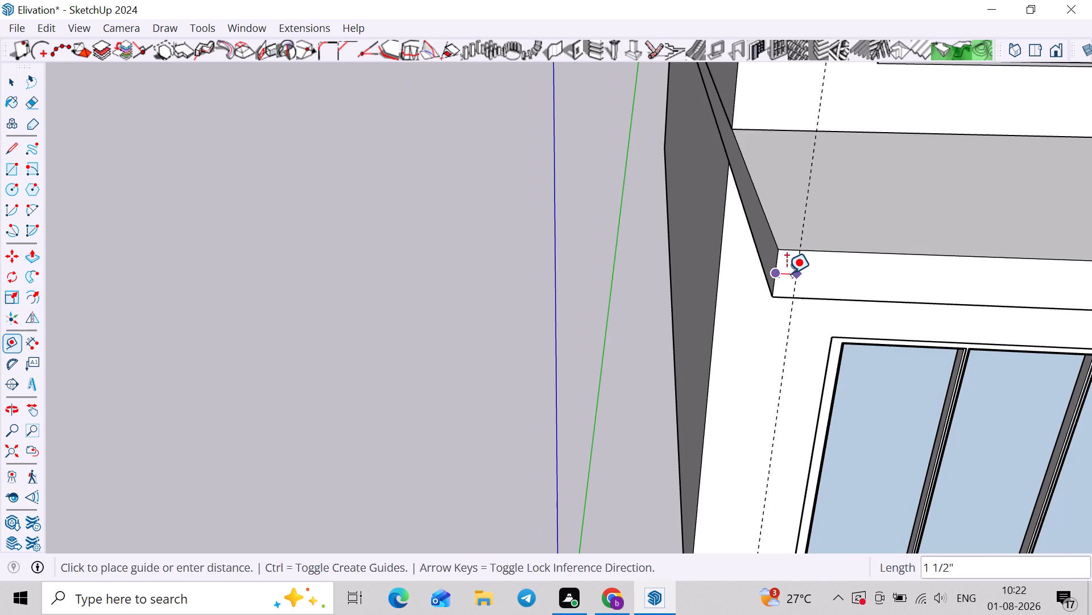
pyautogui.click(780, 276)
# Examine the guide's position along the facade and compare the house with the reference image.
pyautogui.scroll(-18, 780, 276)
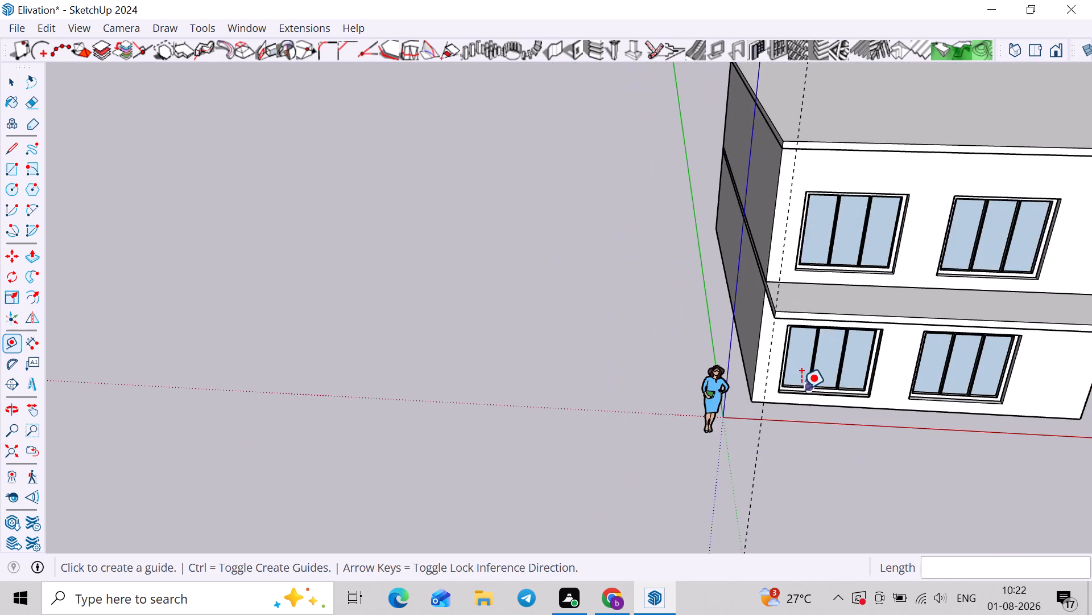
pyautogui.moveTo(801, 384); pyautogui.dragTo(801, 284, button='middle')
pyautogui.scroll(-4, 797, 301)
pyautogui.keyDown('shift'); pyautogui.moveTo(819, 322); pyautogui.dragTo(605, 339, button='middle'); pyautogui.keyUp('shift')
pyautogui.moveTo(644, 352); pyautogui.dragTo(870, 358, button='middle')
pyautogui.scroll(-5, 859, 365)
pyautogui.keyDown('shift'); pyautogui.moveTo(780, 365); pyautogui.dragTo(660, 390, button='middle'); pyautogui.keyUp('shift')
pyautogui.moveTo(776, 349); pyautogui.dragTo(731, 355, button='middle')
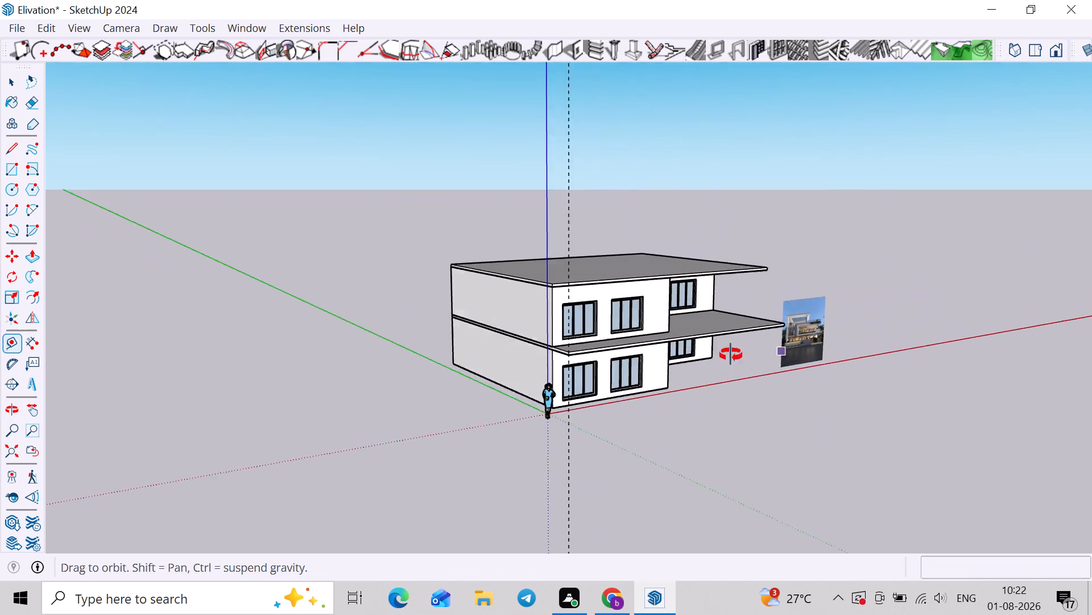
pyautogui.moveTo(731, 355); pyautogui.dragTo(634, 366, button='middle')
pyautogui.scroll(11, 851, 342)
pyautogui.scroll(-8, 771, 385)
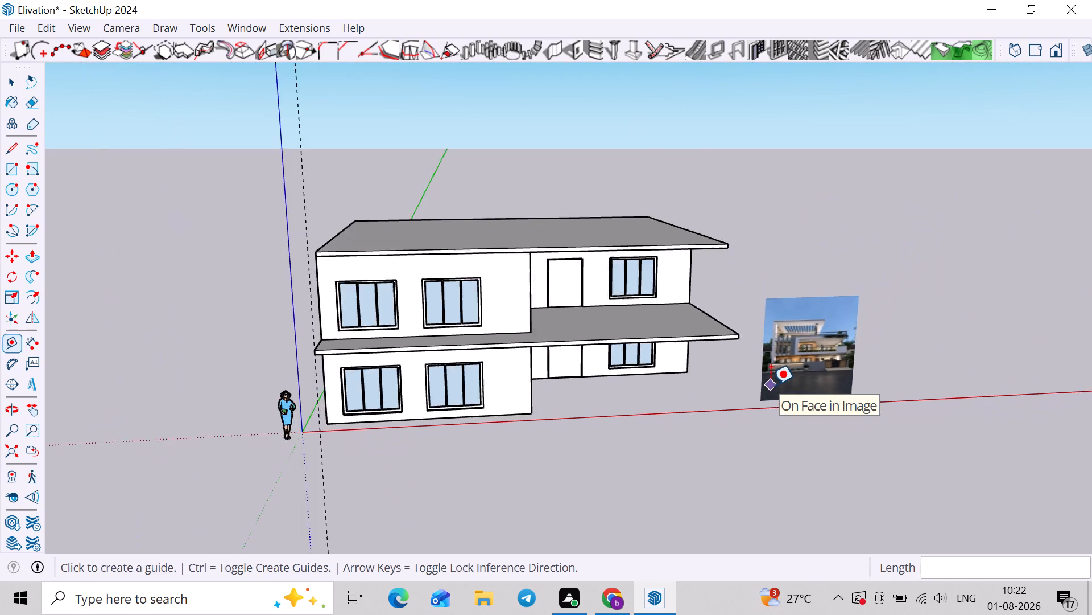
pyautogui.keyDown('shift'); pyautogui.moveTo(751, 387); pyautogui.dragTo(914, 372, button='middle'); pyautogui.keyUp('shift')
pyautogui.scroll(5, 669, 408)
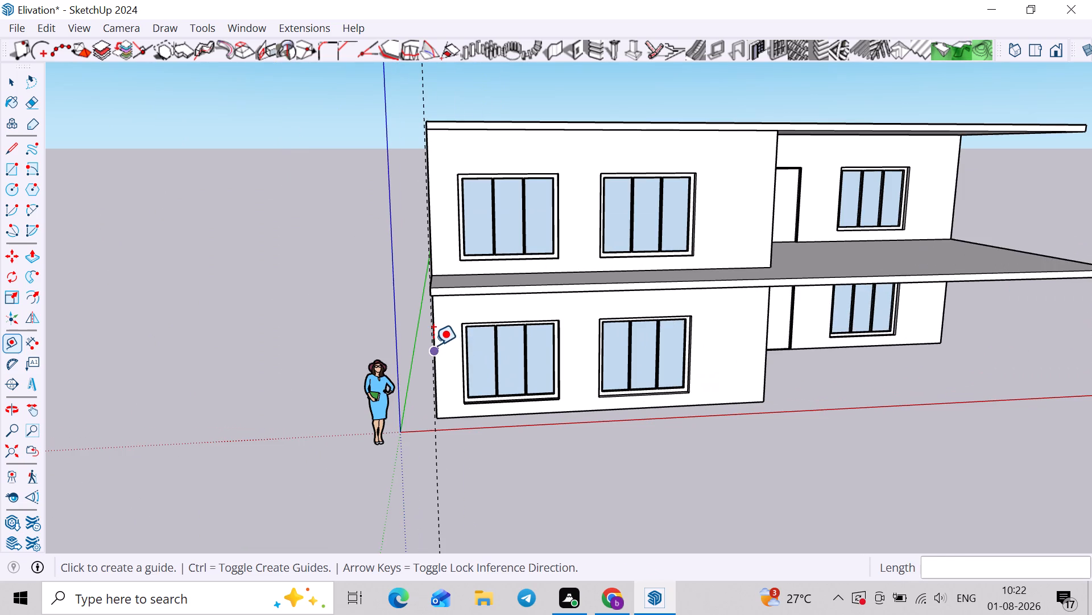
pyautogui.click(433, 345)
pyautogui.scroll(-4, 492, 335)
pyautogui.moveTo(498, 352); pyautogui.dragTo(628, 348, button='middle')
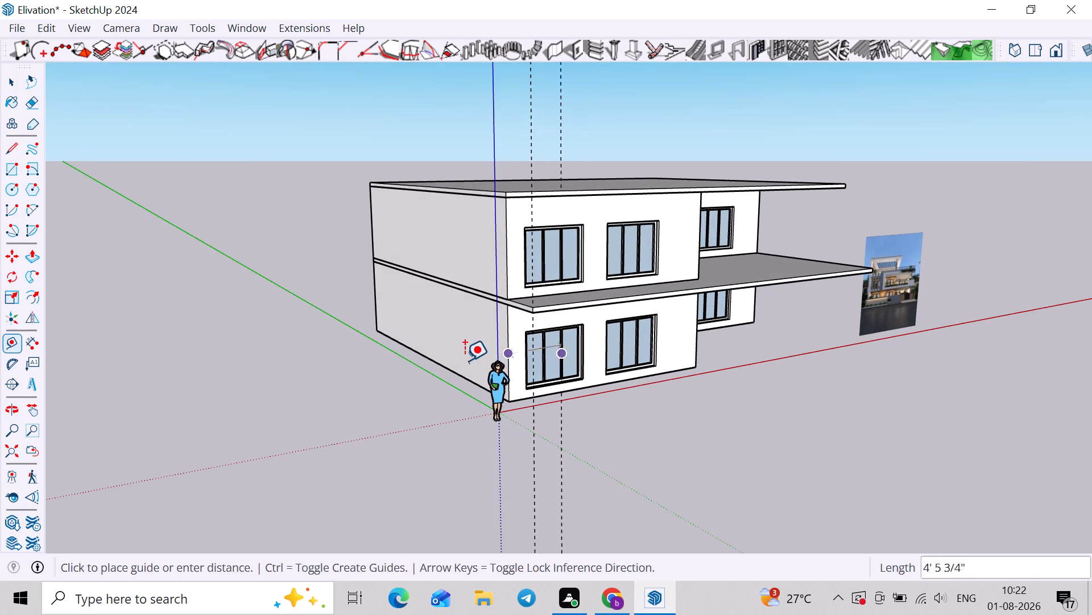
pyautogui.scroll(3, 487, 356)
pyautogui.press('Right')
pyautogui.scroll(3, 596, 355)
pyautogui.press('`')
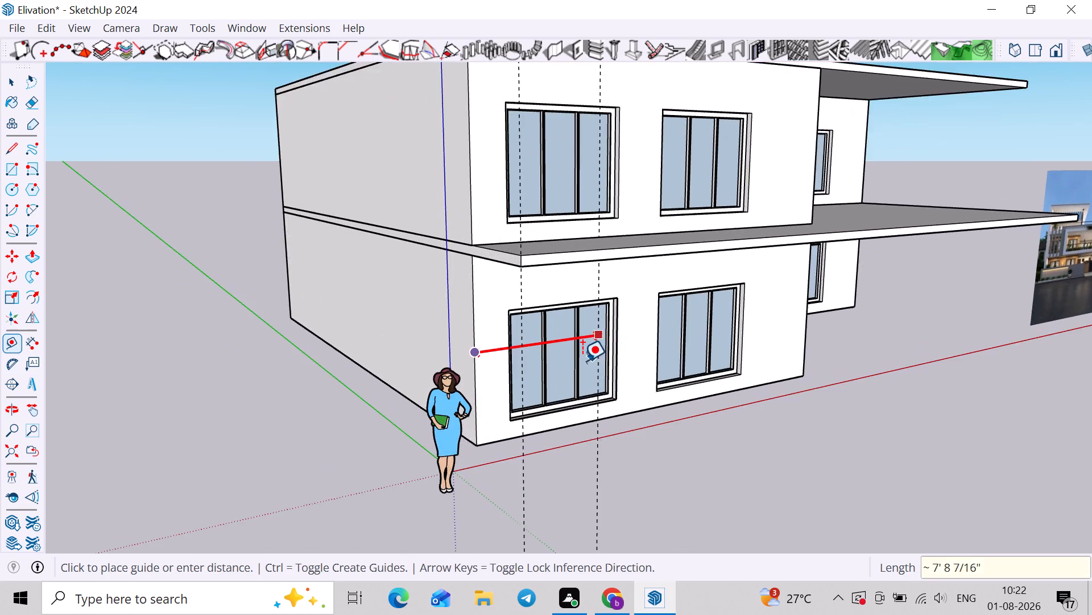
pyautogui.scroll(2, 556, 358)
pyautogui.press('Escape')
# Offset a second vertical guide 1' inward from the slab-corner guide, along the red axis.
pyautogui.click(515, 356)
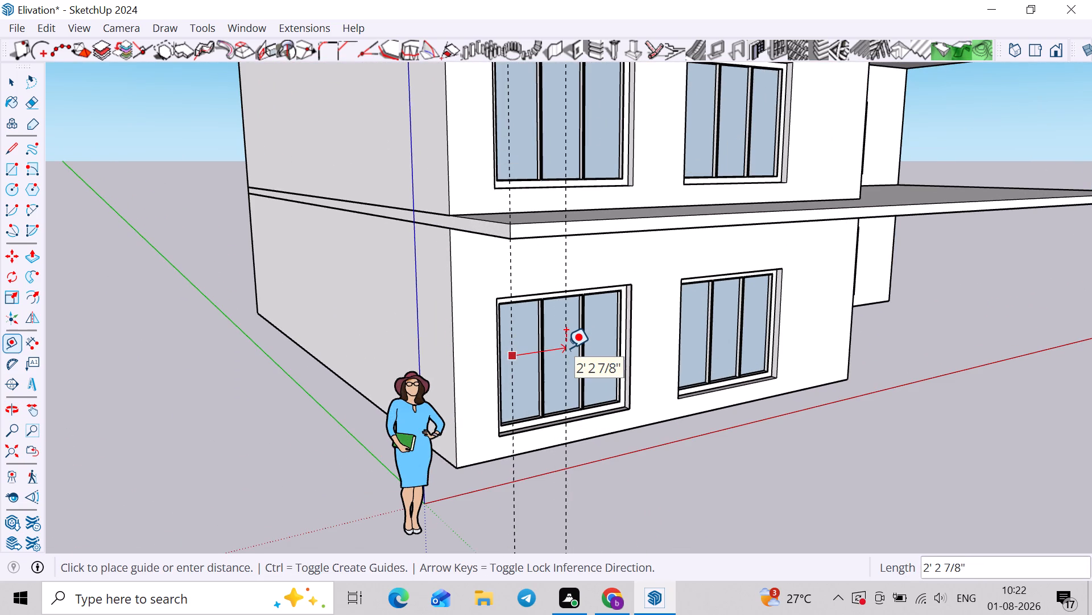
pyautogui.press('Right')
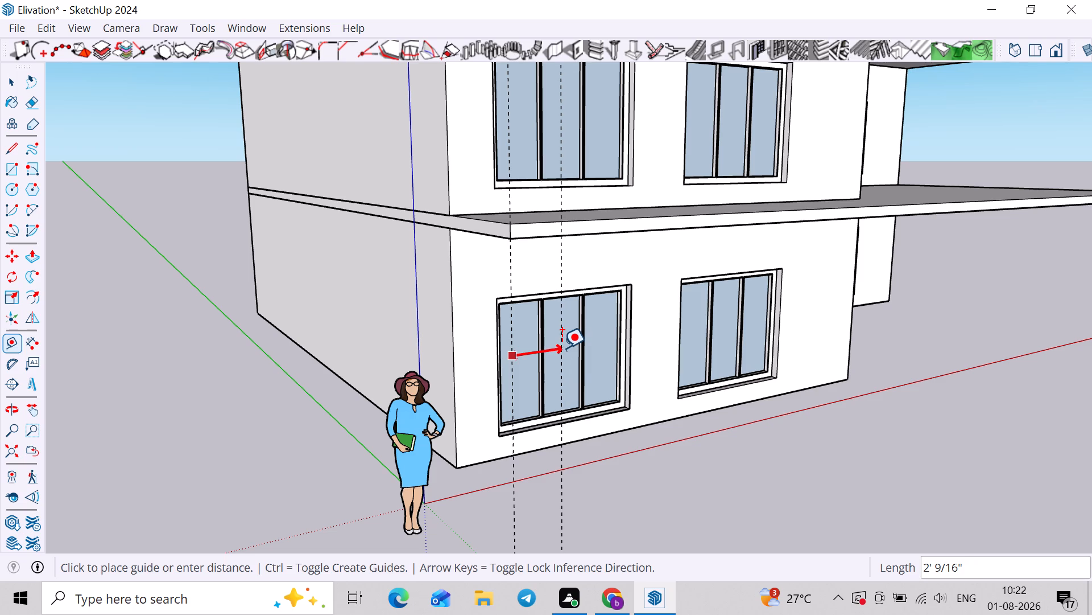
pyautogui.press('1')
pyautogui.press("'")
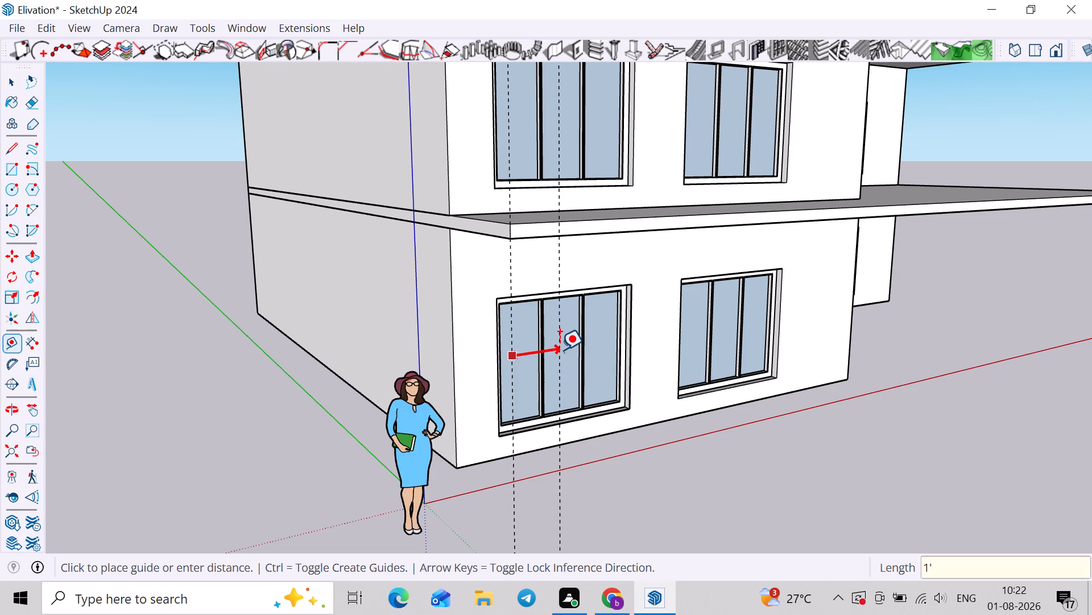
pyautogui.press('Return')
# Draw an upright rectangle 1' wide and about 20' 1" high between the two guides, from roof-edge level down to the ground.
pyautogui.moveTo(553, 349); pyautogui.dragTo(495, 365, button='middle')
pyautogui.press('space')
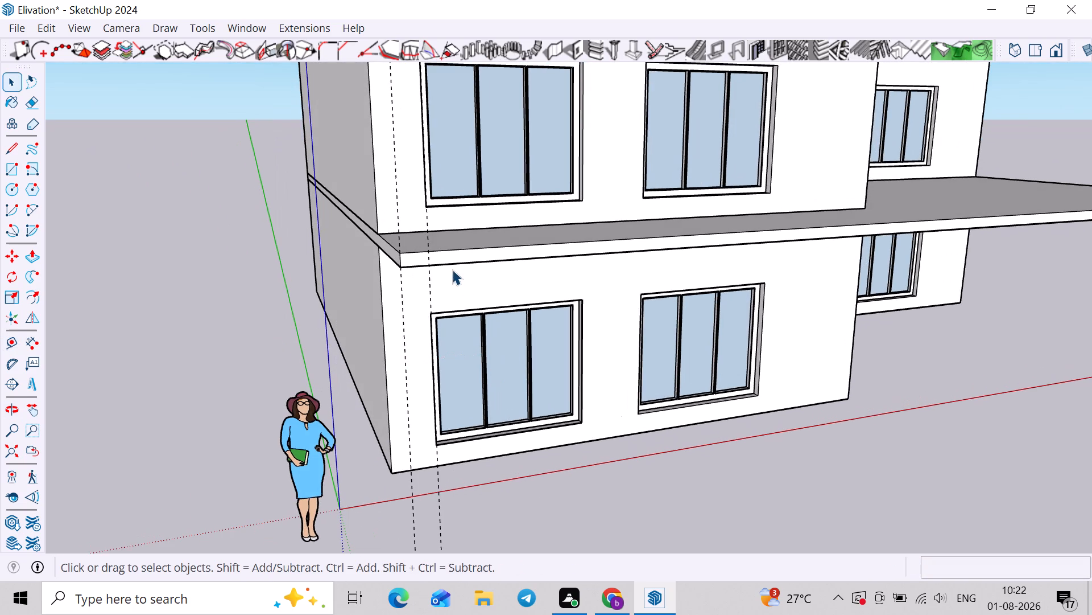
pyautogui.press('r')
pyautogui.scroll(-4, 420, 228)
pyautogui.keyDown('shift'); pyautogui.moveTo(423, 186); pyautogui.dragTo(416, 267, button='middle'); pyautogui.keyUp('shift')
pyautogui.scroll(3, 408, 147)
pyautogui.click(381, 126)
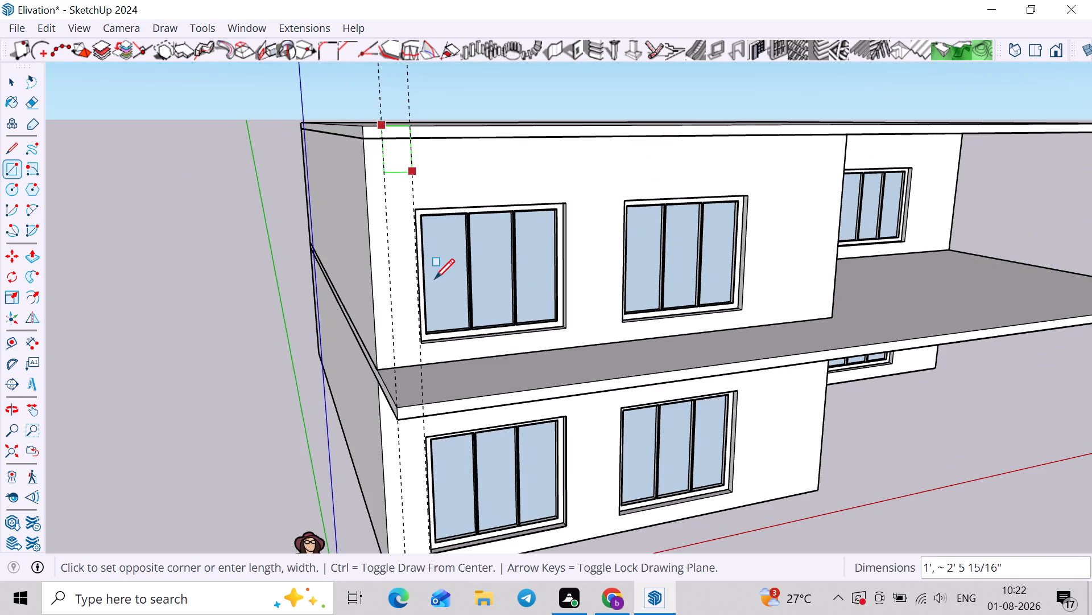
pyautogui.scroll(-4, 442, 356)
pyautogui.keyDown('shift'); pyautogui.moveTo(439, 423); pyautogui.dragTo(429, 298, button='middle'); pyautogui.keyUp('shift')
pyautogui.scroll(3, 426, 362)
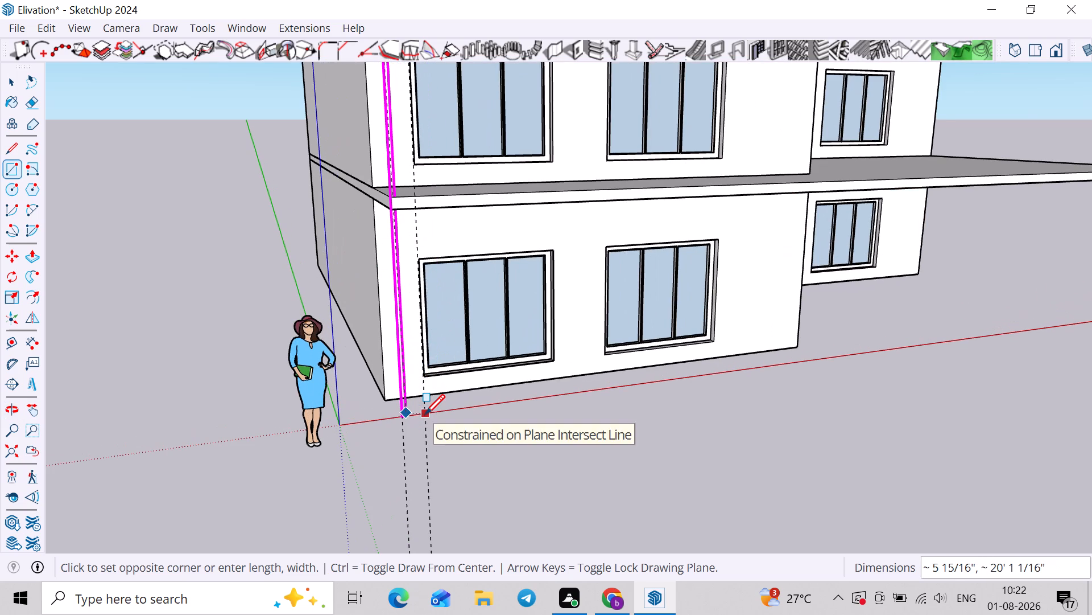
pyautogui.press('Up')
pyautogui.press('Right')
pyautogui.press('Left')
pyautogui.scroll(2, 425, 414)
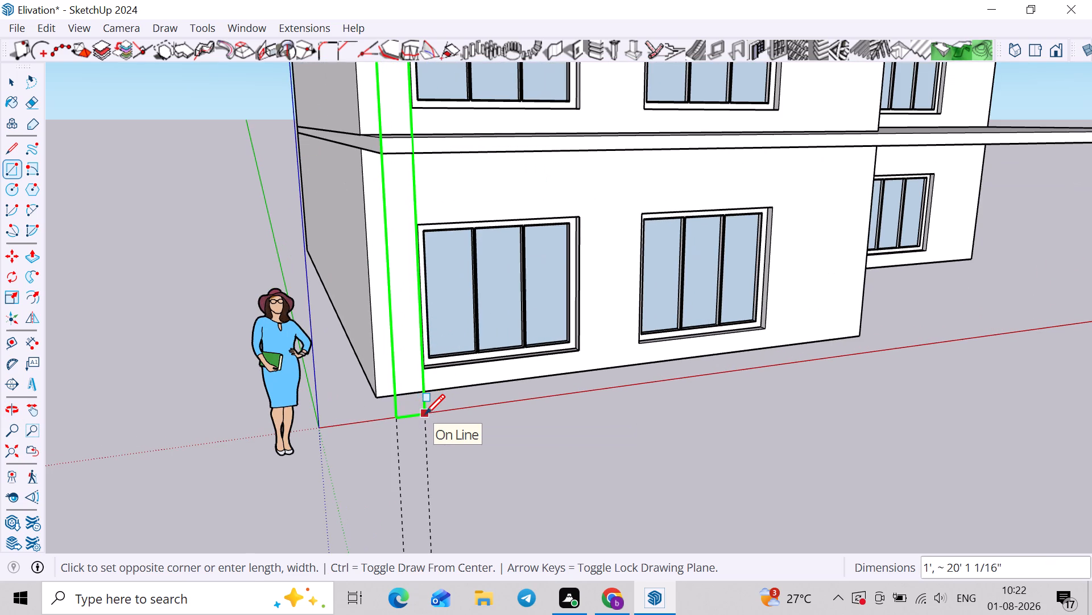
pyautogui.click(425, 414)
pyautogui.doubleClick(416, 383)
# Make a group from the tall rectangle's face and edges.
pyautogui.press('space')
pyautogui.doubleClick(411, 391)
pyautogui.rightClick(411, 391)
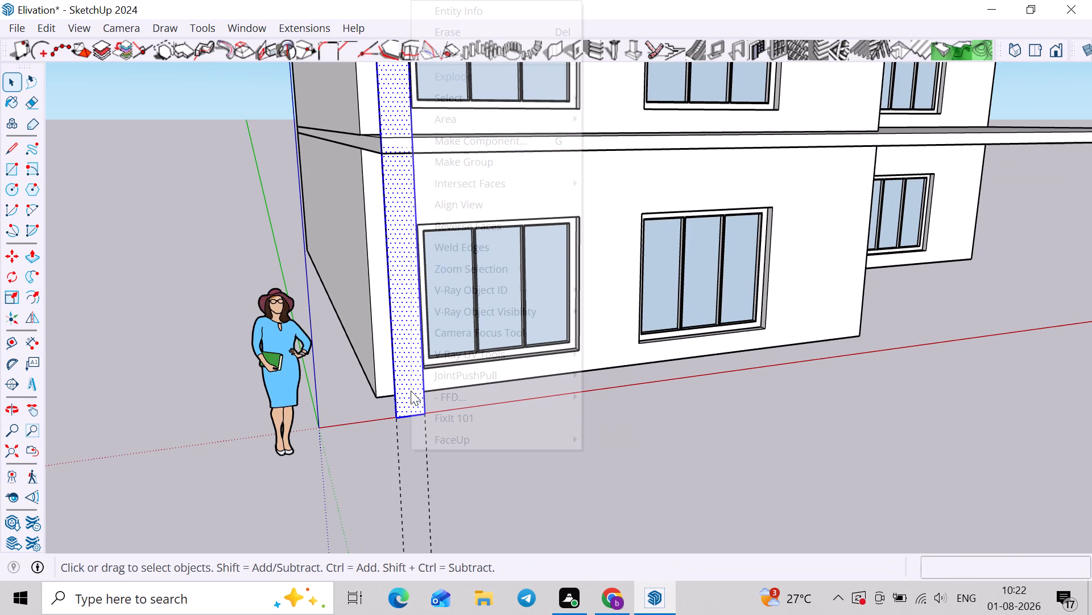
pyautogui.click(526, 163)
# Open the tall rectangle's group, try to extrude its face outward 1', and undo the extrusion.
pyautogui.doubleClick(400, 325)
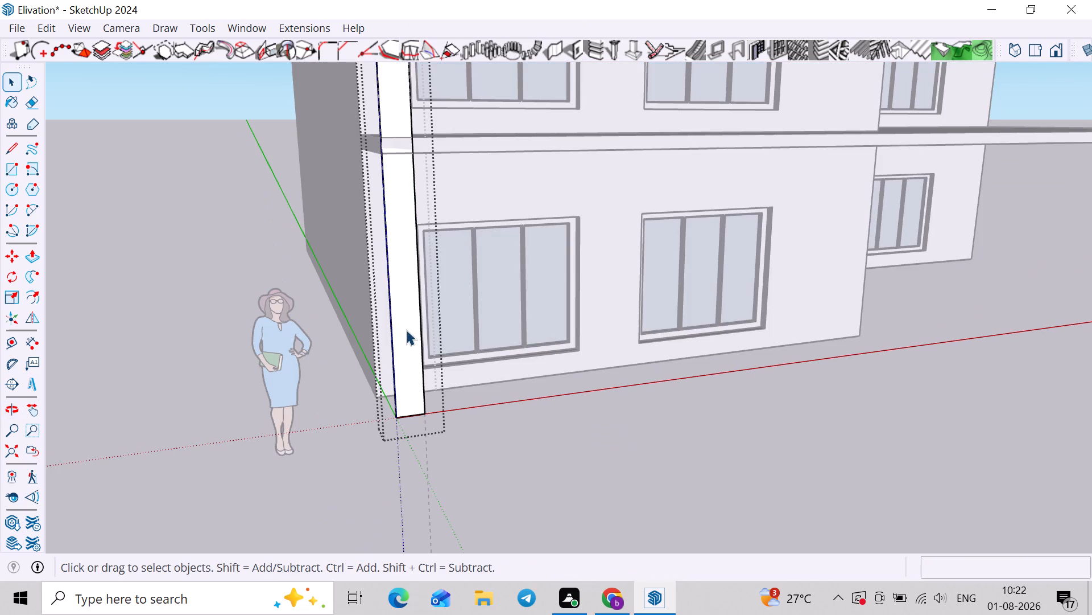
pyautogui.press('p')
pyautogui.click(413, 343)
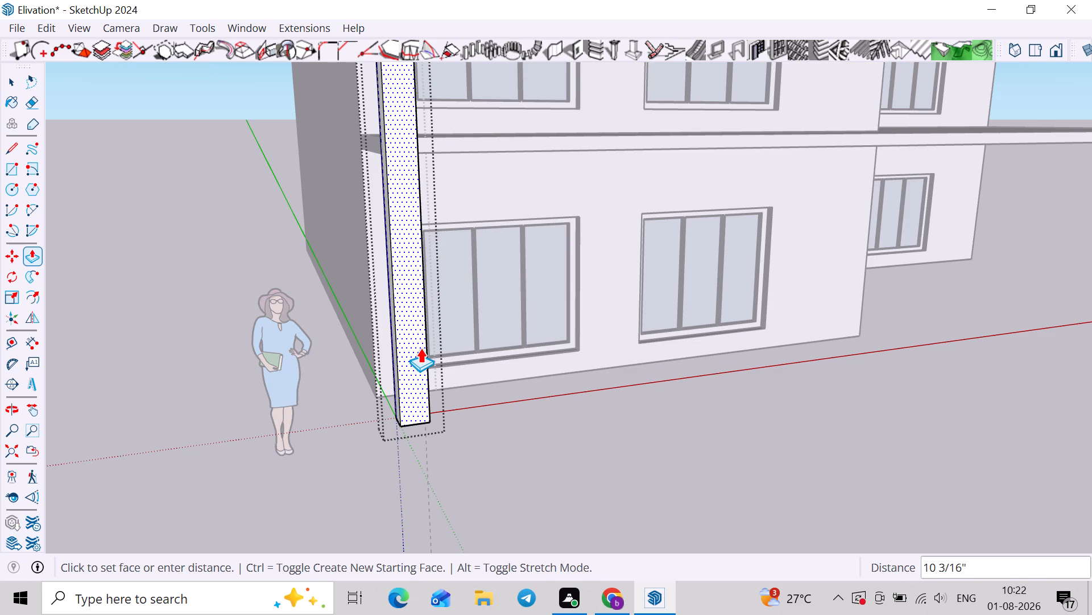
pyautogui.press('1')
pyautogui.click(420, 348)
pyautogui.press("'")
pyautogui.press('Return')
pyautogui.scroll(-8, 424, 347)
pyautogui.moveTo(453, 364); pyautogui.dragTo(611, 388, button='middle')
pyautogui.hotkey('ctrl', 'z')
# Extrude the tall rectangle's face 1' outward into a square column at the slab corner, and leave its group.
pyautogui.keyDown('ctrl'); pyautogui.scroll(1, 566, 388); pyautogui.keyUp('ctrl')
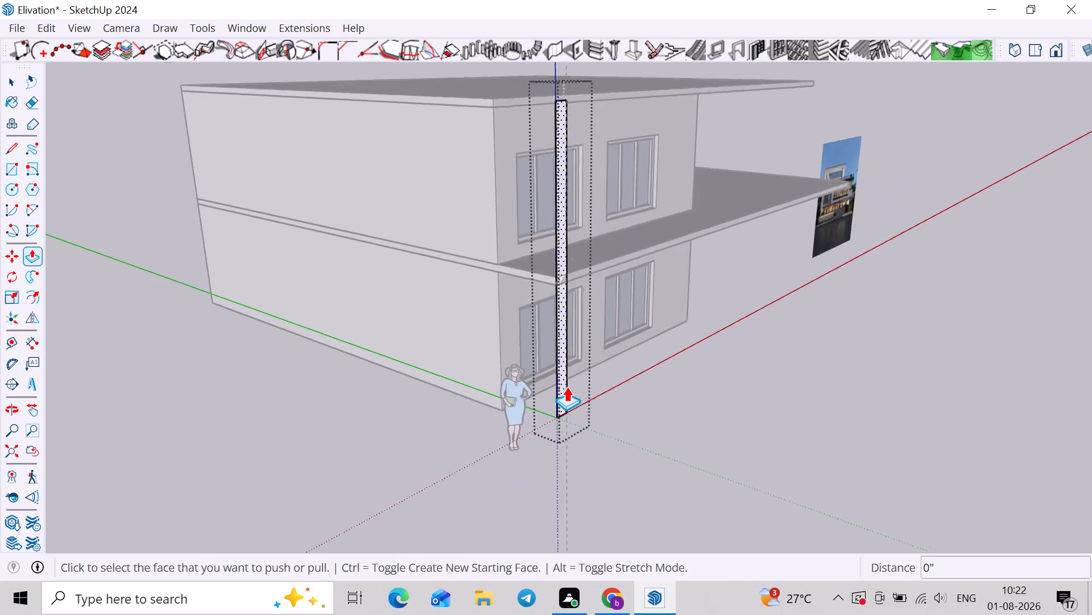
pyautogui.keyDown('ctrl'); pyautogui.scroll(3, 566, 387); pyautogui.keyUp('ctrl')
pyautogui.click(560, 383)
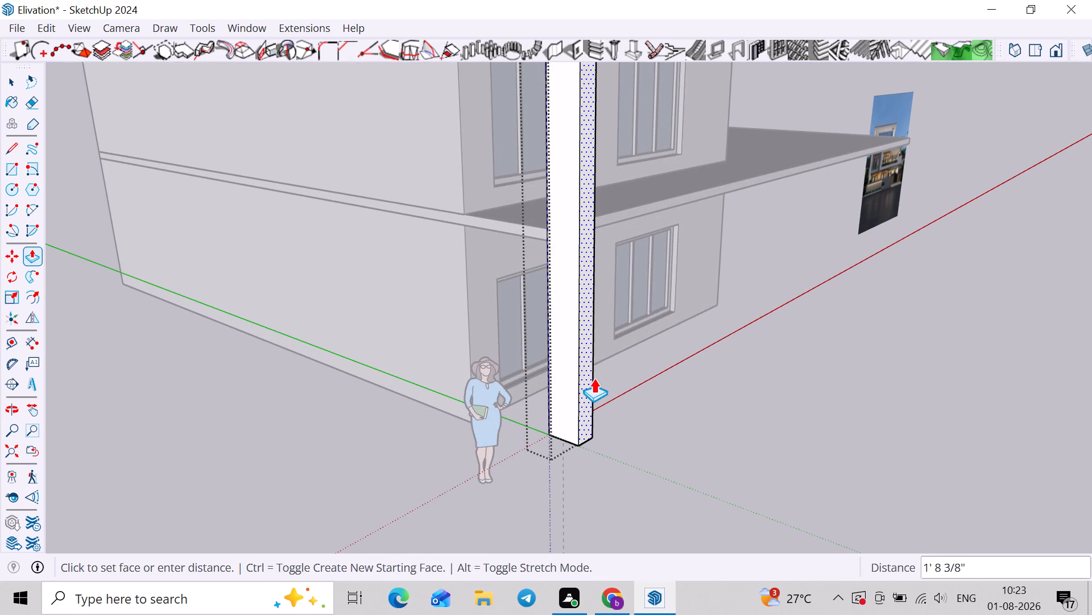
pyautogui.press("'")
pyautogui.press('Return')
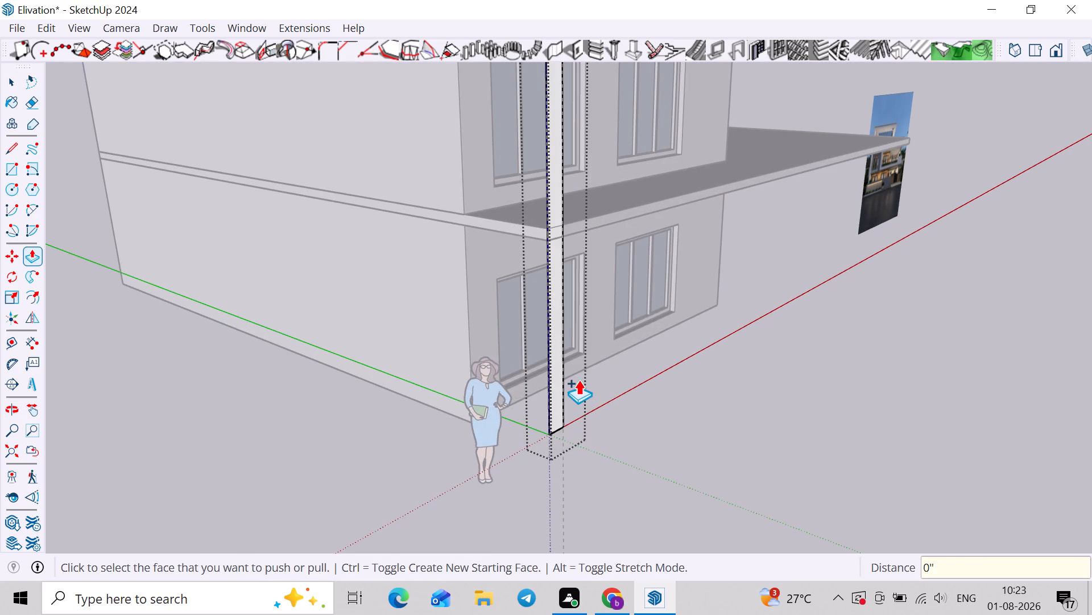
pyautogui.click(563, 383)
pyautogui.press('1')
pyautogui.press("'")
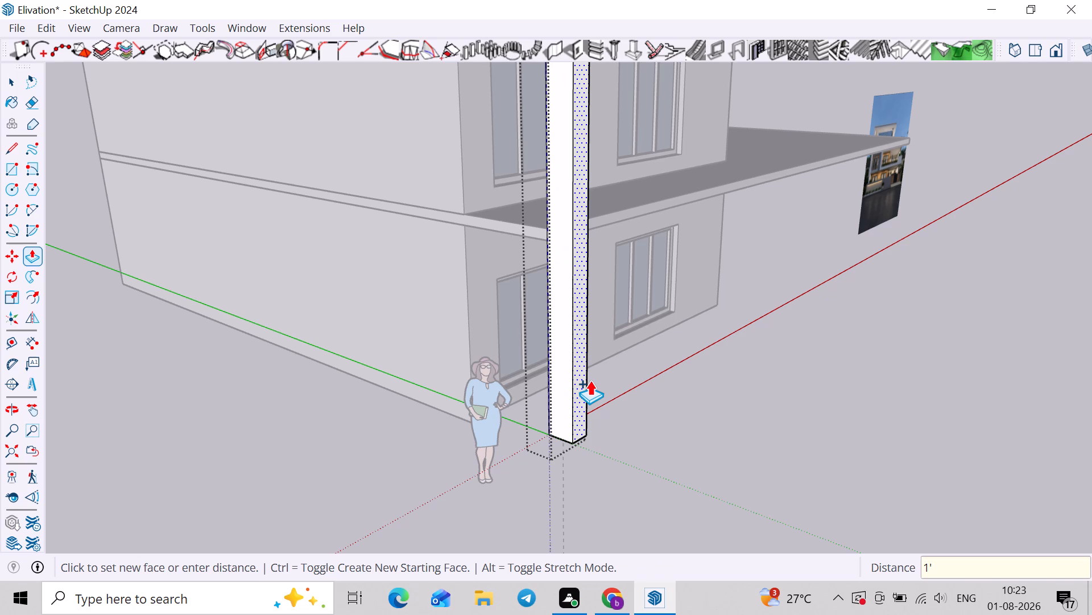
pyautogui.press('Return')
pyautogui.scroll(-4, 589, 381)
pyautogui.press('space')
pyautogui.click(673, 388)
# Examine the corner column against the slab, facade and reference image from both sides of the house.
pyautogui.scroll(-4, 671, 389)
pyautogui.moveTo(708, 384); pyautogui.dragTo(502, 385, button='middle')
pyautogui.moveTo(634, 381); pyautogui.dragTo(524, 354, button='middle')
pyautogui.moveTo(569, 351); pyautogui.dragTo(515, 350, button='middle')
pyautogui.moveTo(585, 300); pyautogui.dragTo(477, 323, button='middle')
pyautogui.scroll(4, 979, 371)
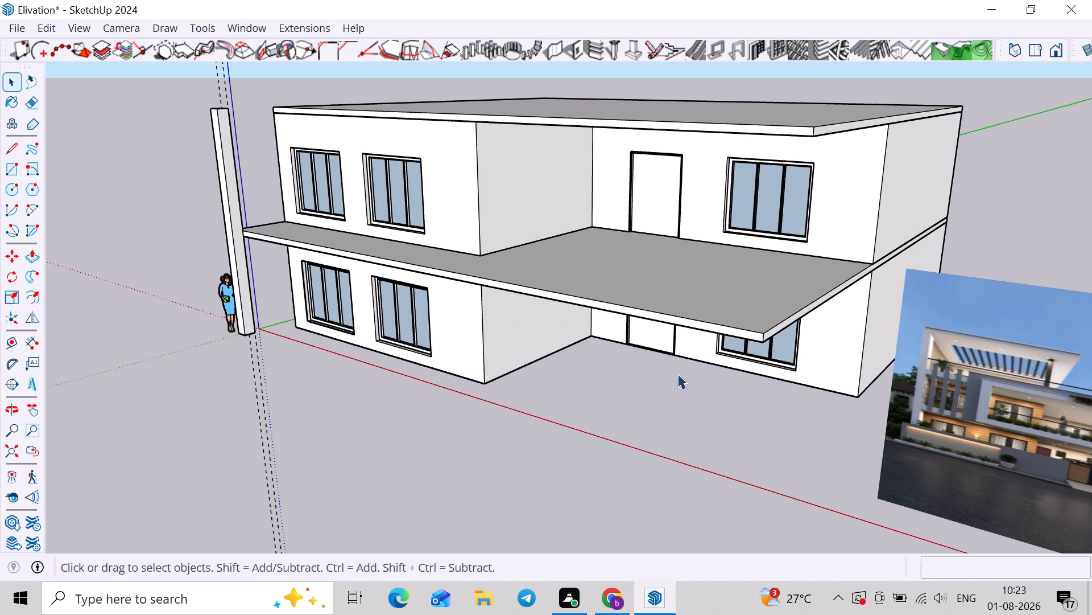
pyautogui.scroll(-4, 652, 367)
pyautogui.moveTo(455, 327); pyautogui.dragTo(1010, 356, button='middle')
pyautogui.moveTo(684, 377); pyautogui.dragTo(903, 363, button='middle')
# Open the corner column's group and push its top face down about 10' 6 9/16" to the slab's top surface, creating a new starting face.
pyautogui.scroll(8, 797, 289)
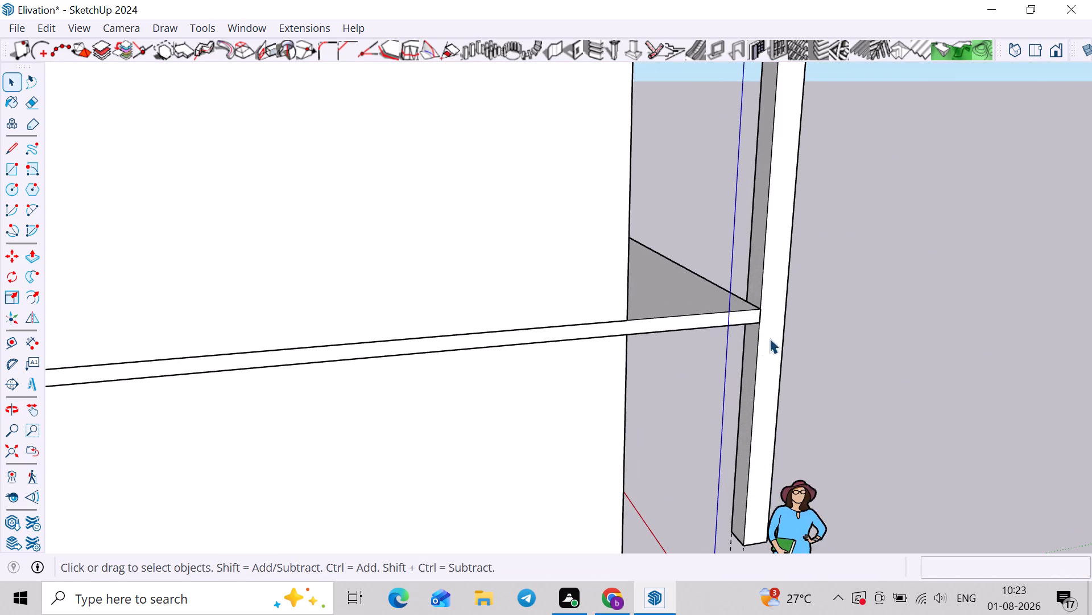
pyautogui.doubleClick(749, 345)
pyautogui.scroll(-4, 766, 319)
pyautogui.keyDown('shift'); pyautogui.moveTo(780, 245); pyautogui.dragTo(776, 386, button='middle'); pyautogui.keyUp('shift')
pyautogui.scroll(4, 767, 253)
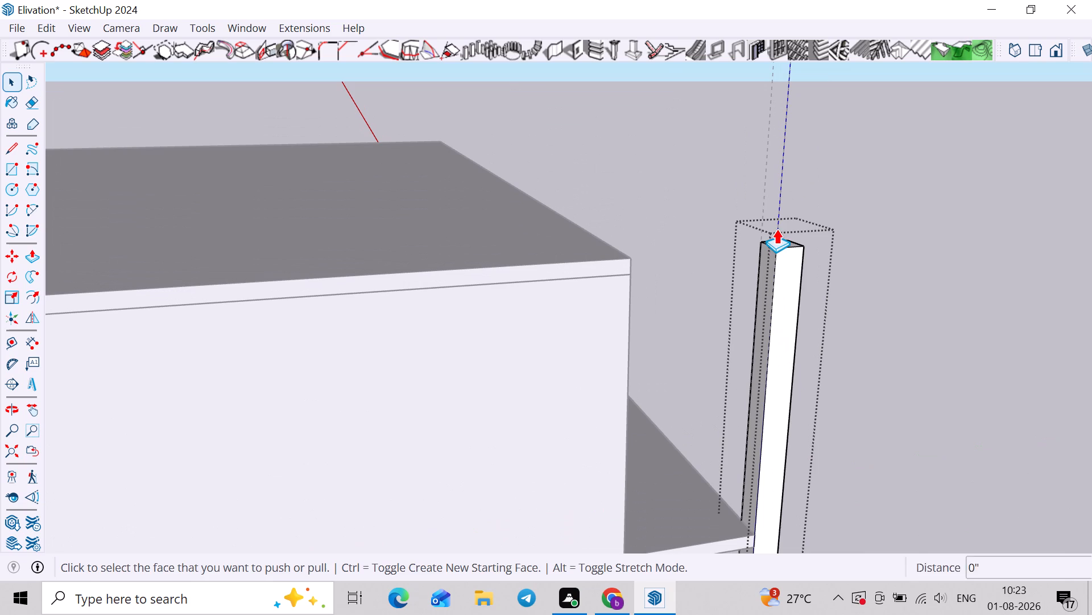
pyautogui.press('p')
pyautogui.click(779, 245)
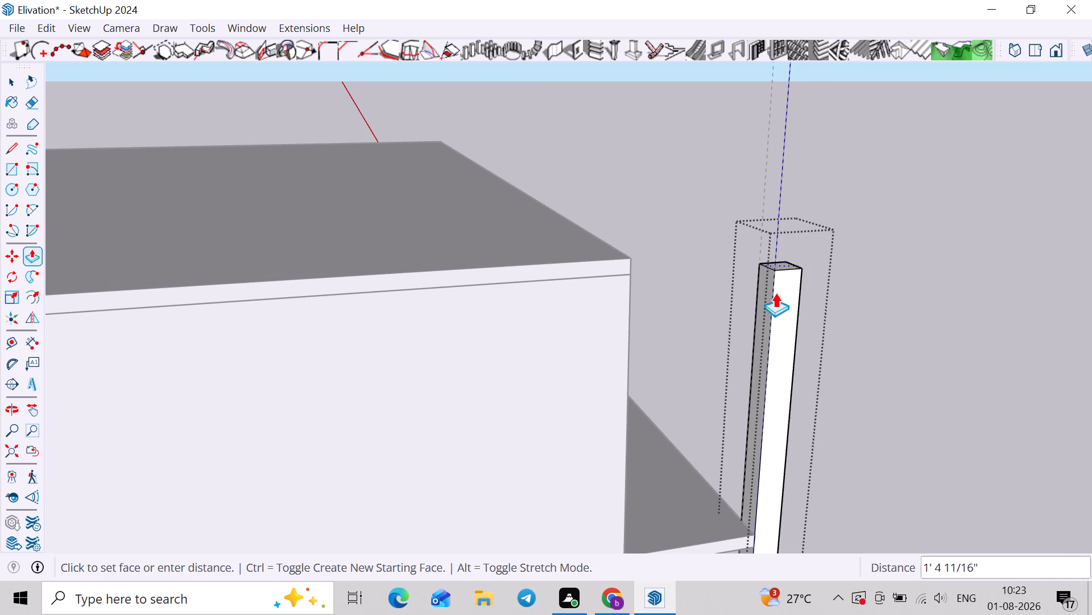
pyautogui.scroll(-4, 774, 301)
pyautogui.keyDown('shift'); pyautogui.moveTo(773, 380); pyautogui.dragTo(778, 255, button='middle'); pyautogui.keyUp('shift')
pyautogui.scroll(5, 771, 335)
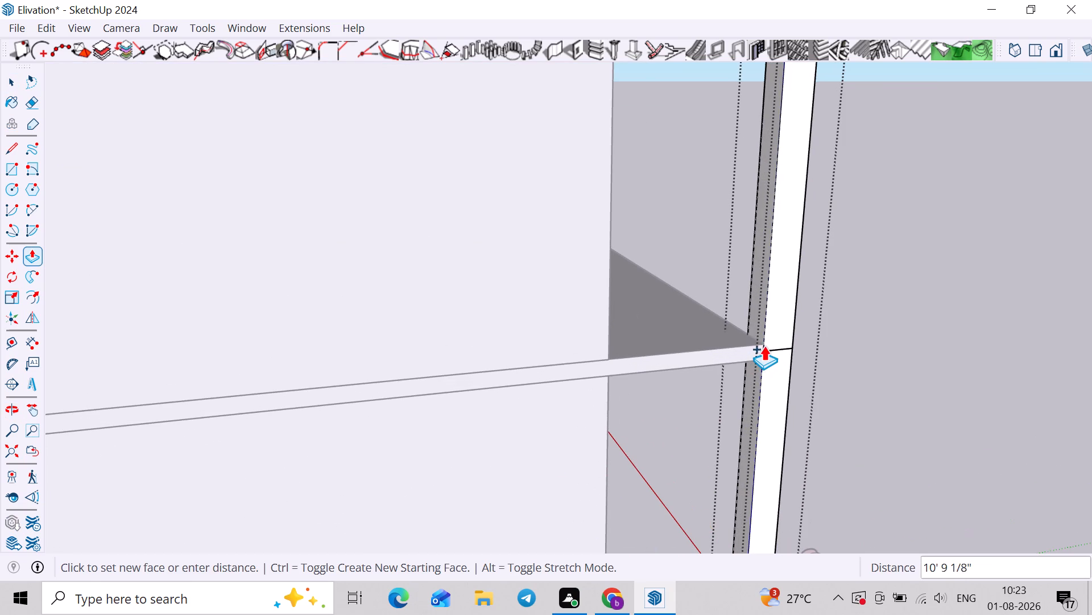
pyautogui.scroll(2, 748, 344)
pyautogui.click(758, 341)
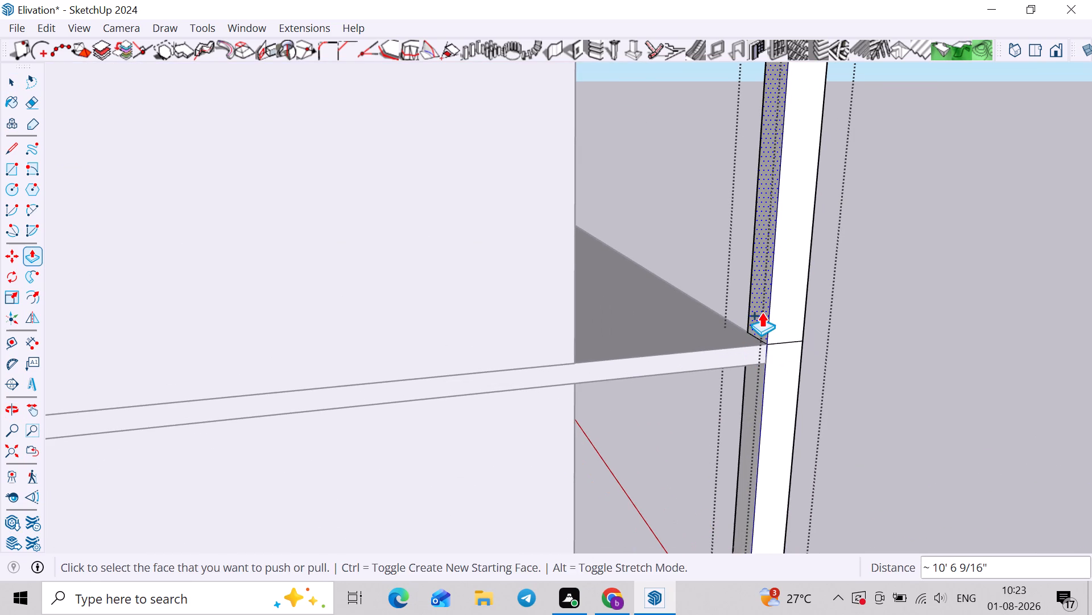
# Extrude the column's side face above the slab 5' back to the house wall, and leave the group.
pyautogui.click(762, 312)
pyautogui.click(577, 359)
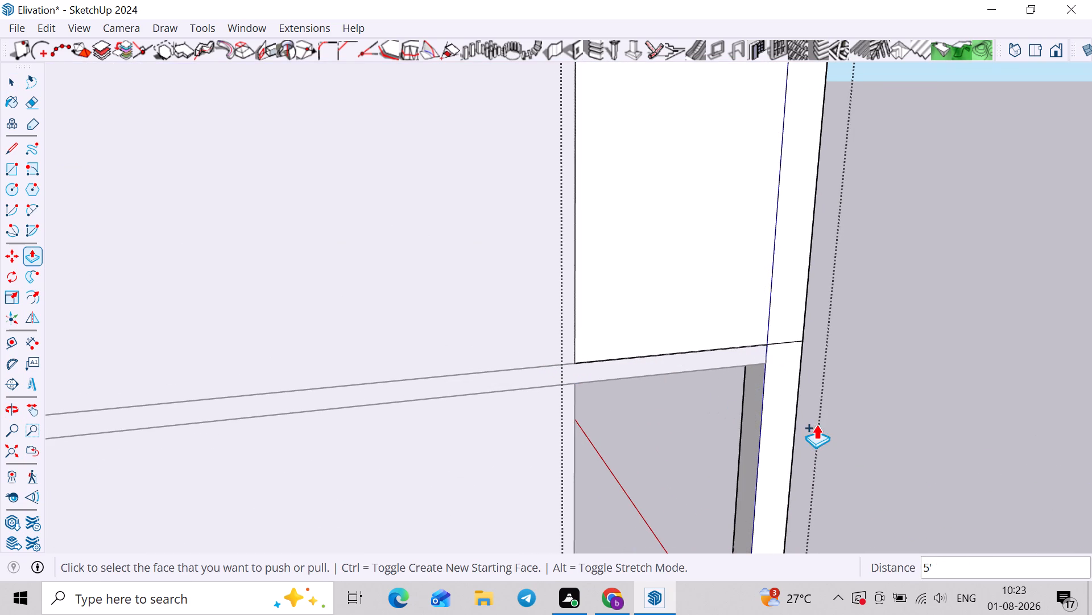
pyautogui.click(753, 409)
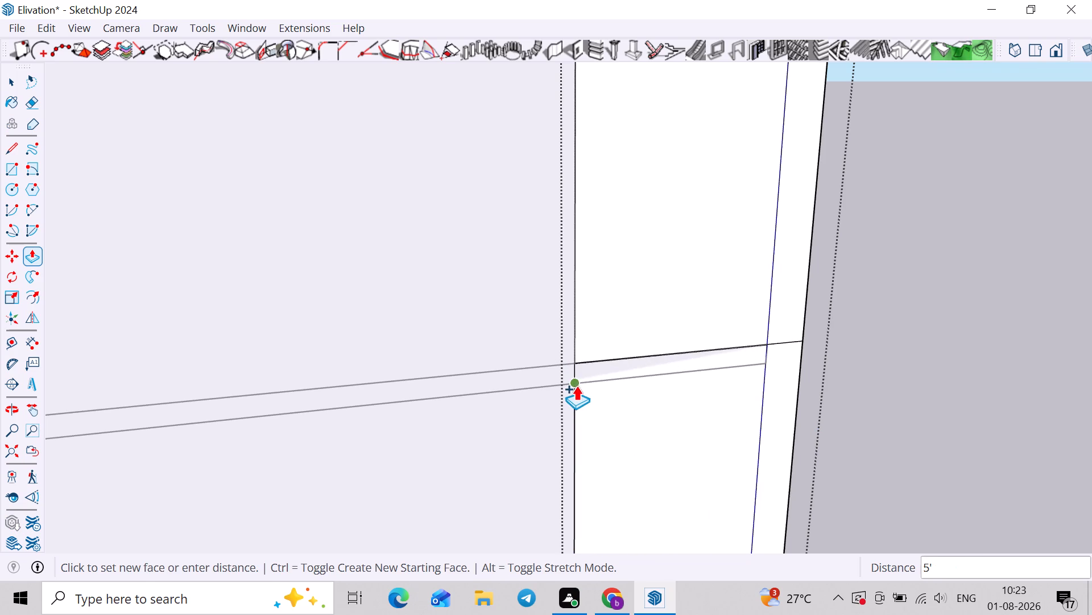
pyautogui.scroll(-8, 747, 384)
pyautogui.press('space')
pyautogui.click(864, 375)
# Examine the extended upper column section against the slab, facade windows and reference image.
pyautogui.scroll(-4, 864, 377)
pyautogui.keyDown('shift'); pyautogui.moveTo(826, 351); pyautogui.dragTo(758, 272, button='middle'); pyautogui.keyUp('shift')
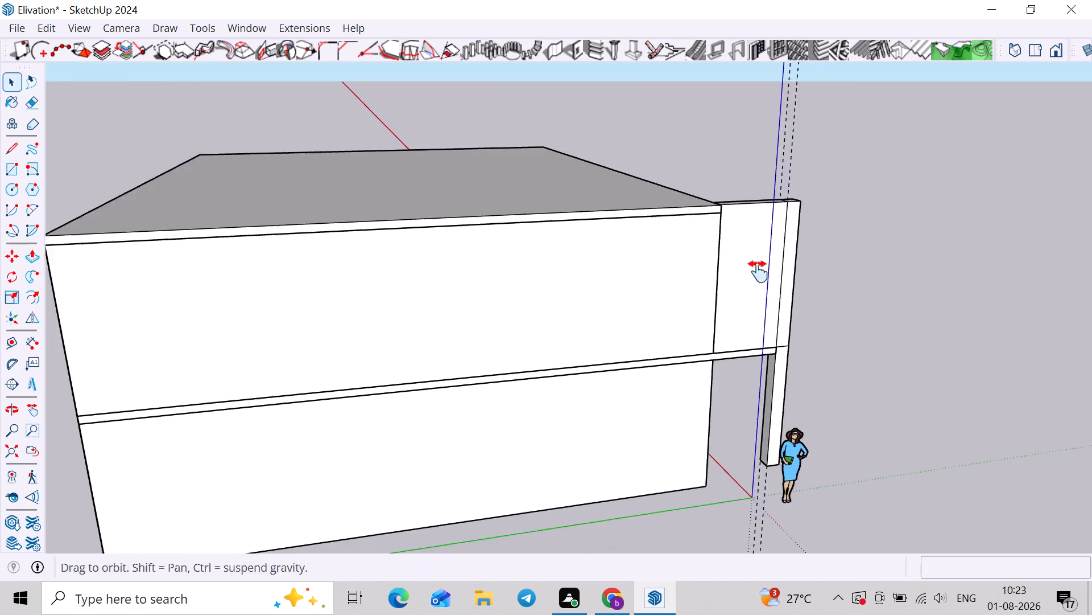
pyautogui.keyDown('shift'); pyautogui.moveTo(758, 272); pyautogui.dragTo(756, 265, button='middle'); pyautogui.keyUp('shift')
pyautogui.moveTo(751, 325); pyautogui.dragTo(569, 391, button='middle')
pyautogui.scroll(10, 557, 231)
pyautogui.scroll(-3, 610, 249)
pyautogui.moveTo(733, 311); pyautogui.dragTo(449, 280, button='middle')
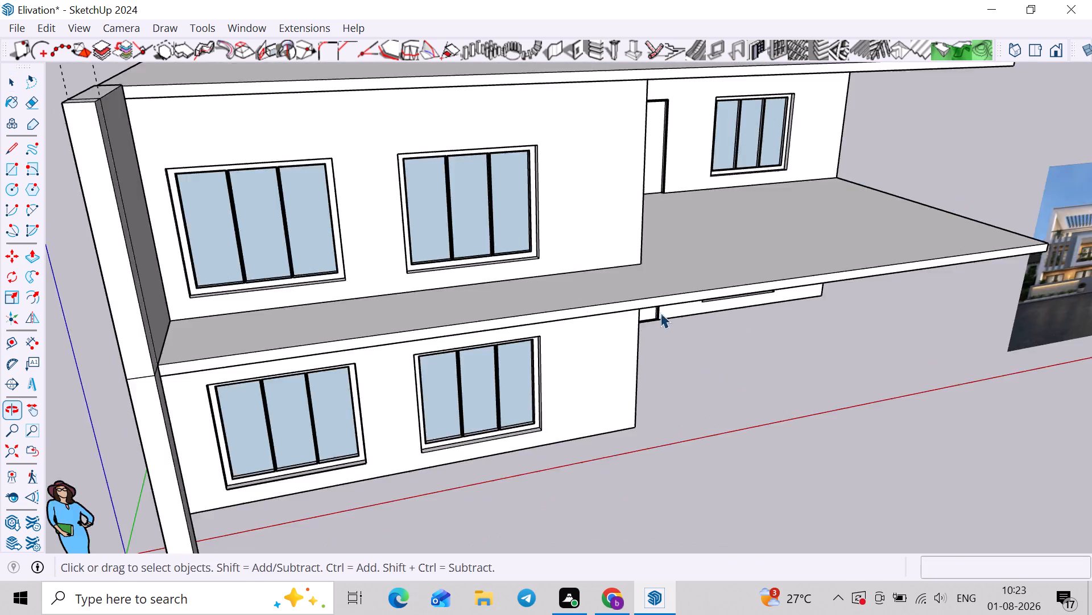
pyautogui.scroll(-4, 673, 315)
pyautogui.moveTo(661, 322); pyautogui.dragTo(551, 223, button='middle')
pyautogui.scroll(1, 716, 277)
pyautogui.moveTo(675, 275); pyautogui.dragTo(588, 292, button='middle')
pyautogui.moveTo(680, 303); pyautogui.dragTo(693, 298, button='middle')
pyautogui.keyDown('shift'); pyautogui.moveTo(690, 298); pyautogui.dragTo(555, 294, button='middle'); pyautogui.keyUp('shift')
pyautogui.scroll(7, 962, 349)
pyautogui.scroll(-5, 813, 330)
# Open the column's group and push its bottom face up to the slab's underside, creating a new starting face.
pyautogui.keyDown('shift'); pyautogui.moveTo(461, 320); pyautogui.dragTo(912, 323, button='middle'); pyautogui.keyUp('shift')
pyautogui.moveTo(674, 380); pyautogui.dragTo(1020, 383, button='middle')
pyautogui.scroll(4, 793, 318)
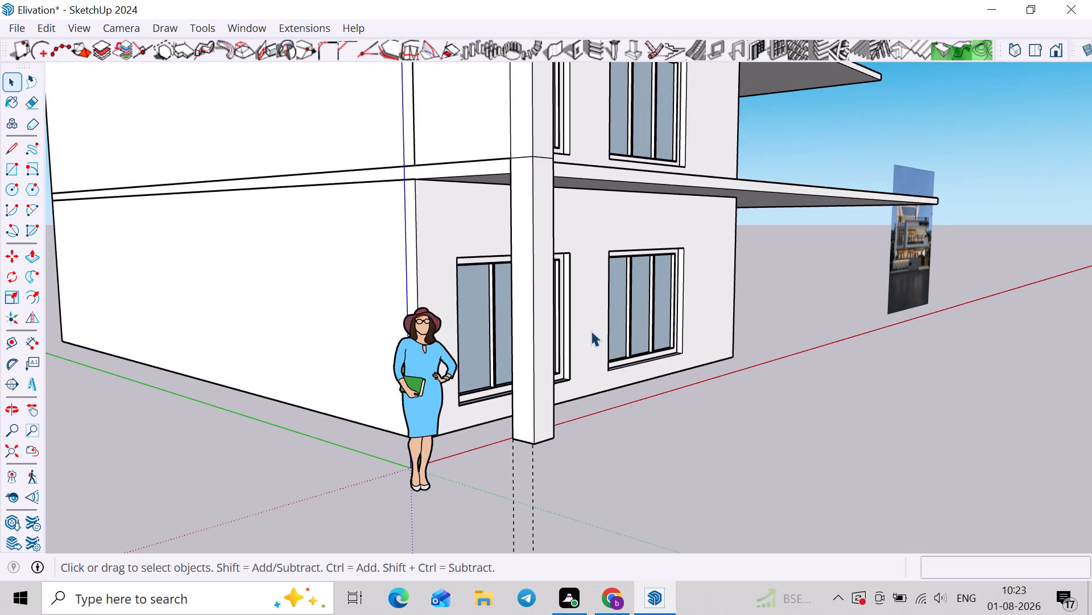
pyautogui.doubleClick(549, 367)
pyautogui.doubleClick(542, 382)
pyautogui.keyDown('shift'); pyautogui.moveTo(541, 387); pyautogui.dragTo(581, 306, button='middle'); pyautogui.keyUp('shift')
pyautogui.moveTo(569, 417); pyautogui.dragTo(691, 325, button='middle')
pyautogui.scroll(7, 632, 320)
pyautogui.scroll(-5, 664, 266)
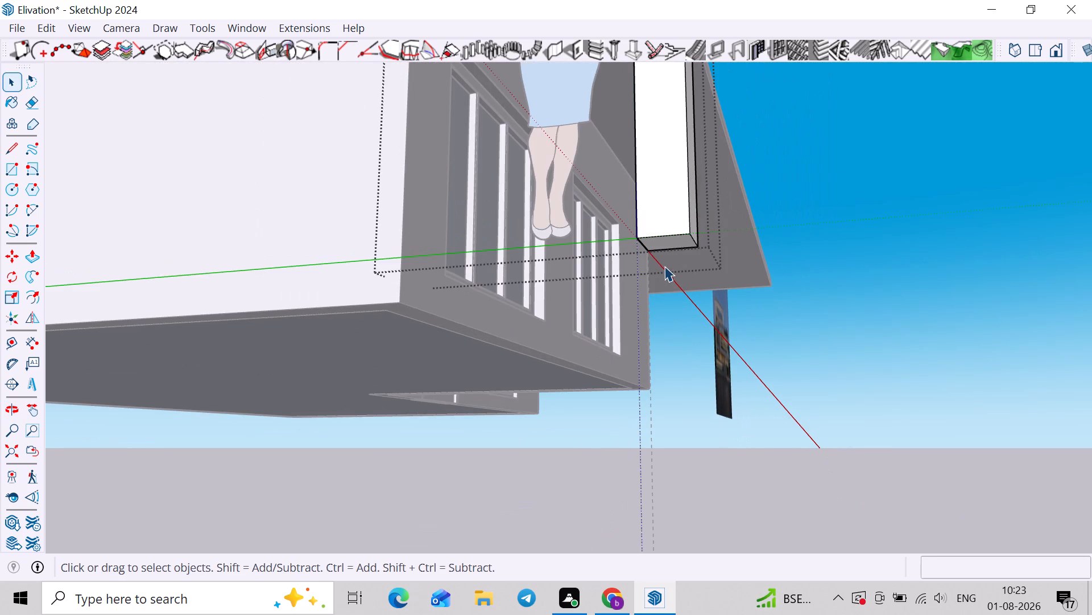
pyautogui.press('p')
pyautogui.click(673, 240)
pyautogui.scroll(-4, 673, 238)
pyautogui.keyDown('shift'); pyautogui.moveTo(684, 202); pyautogui.dragTo(672, 397, button='middle'); pyautogui.keyUp('shift')
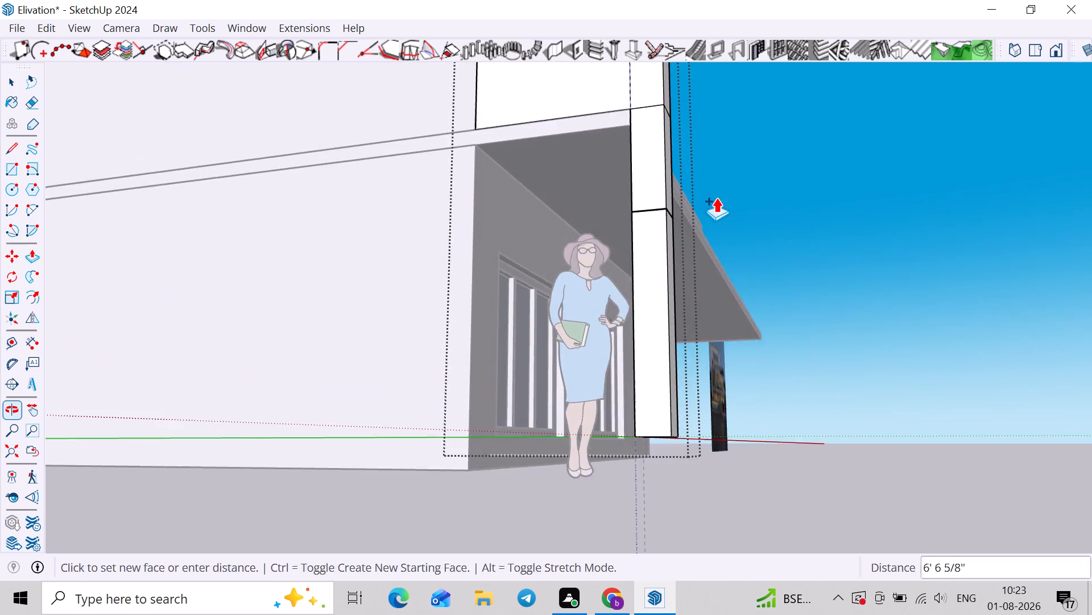
pyautogui.moveTo(714, 198); pyautogui.dragTo(654, 329, button='middle')
pyautogui.scroll(3, 609, 245)
pyautogui.click(601, 166)
# Extrude the column's side face below the slab back to the house wall, and leave the group.
pyautogui.moveTo(852, 215); pyautogui.dragTo(1070, 207, button='middle')
pyautogui.keyDown('shift'); pyautogui.moveTo(1044, 201); pyautogui.dragTo(906, 218, button='middle'); pyautogui.keyUp('shift')
pyautogui.click(1054, 169)
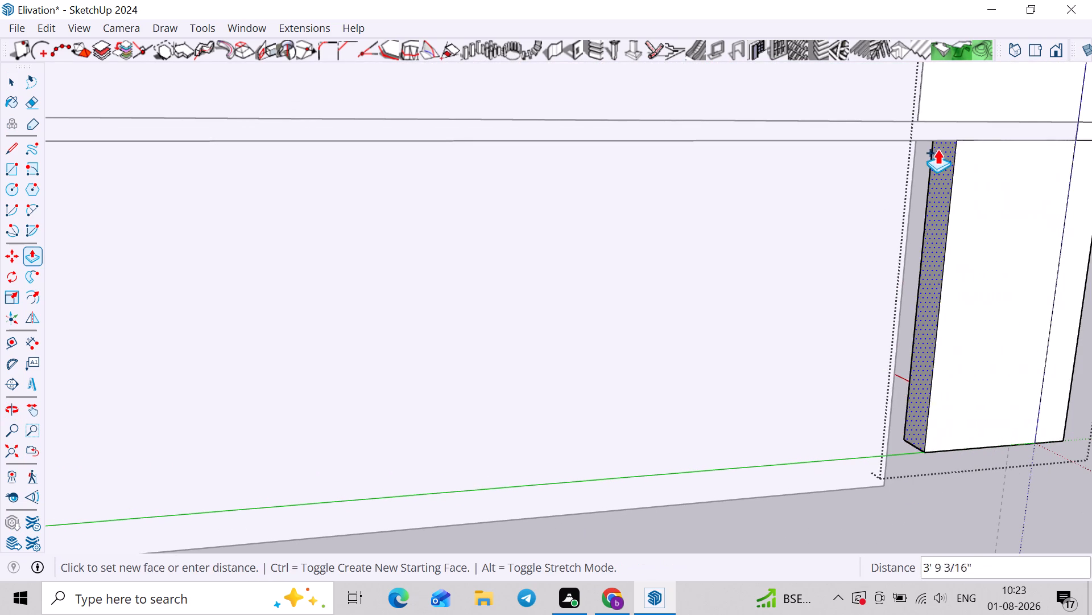
pyautogui.click(913, 143)
pyautogui.scroll(-10, 924, 146)
pyautogui.moveTo(976, 335); pyautogui.dragTo(633, 345, button='middle')
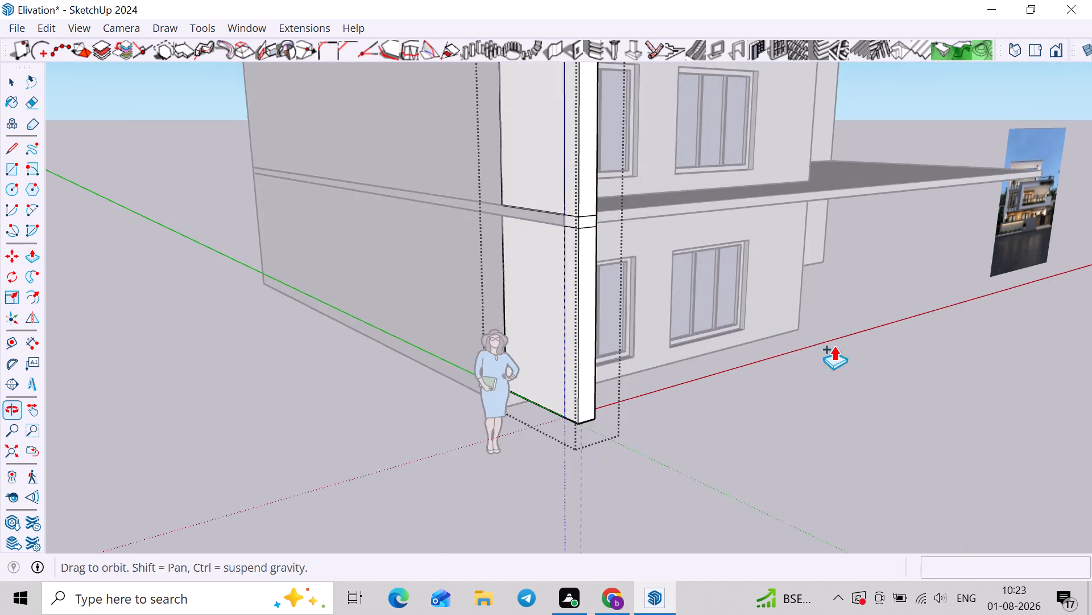
pyautogui.moveTo(827, 347); pyautogui.dragTo(755, 310, button='middle')
pyautogui.press('space')
pyautogui.scroll(2, 697, 399)
pyautogui.click(702, 396)
# In the column group, extend the lower section's bottom face about 11 7/16" down to the house base and its front face 1' forward.
pyautogui.moveTo(388, 346); pyautogui.dragTo(174, 325, button='middle')
pyautogui.moveTo(351, 326); pyautogui.dragTo(352, 382, button='middle')
pyautogui.scroll(-1, 345, 382)
pyautogui.scroll(2, 292, 364)
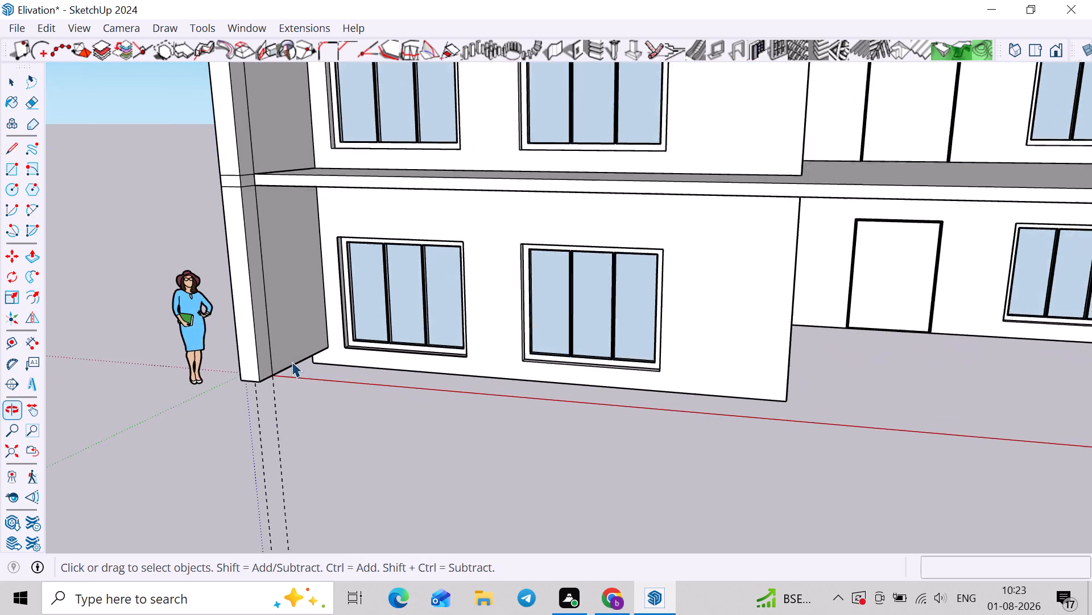
pyautogui.scroll(1, 292, 362)
pyautogui.doubleClick(297, 342)
pyautogui.doubleClick(288, 331)
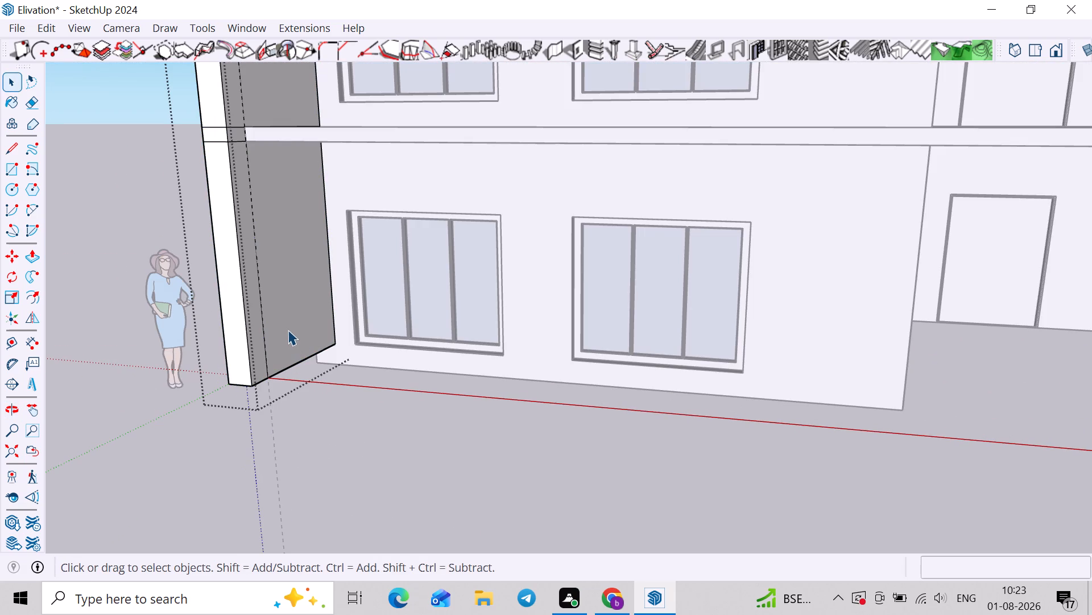
pyautogui.press('p')
pyautogui.moveTo(292, 333); pyautogui.dragTo(394, 124, button='middle')
pyautogui.scroll(4, 394, 124)
pyautogui.click(287, 296)
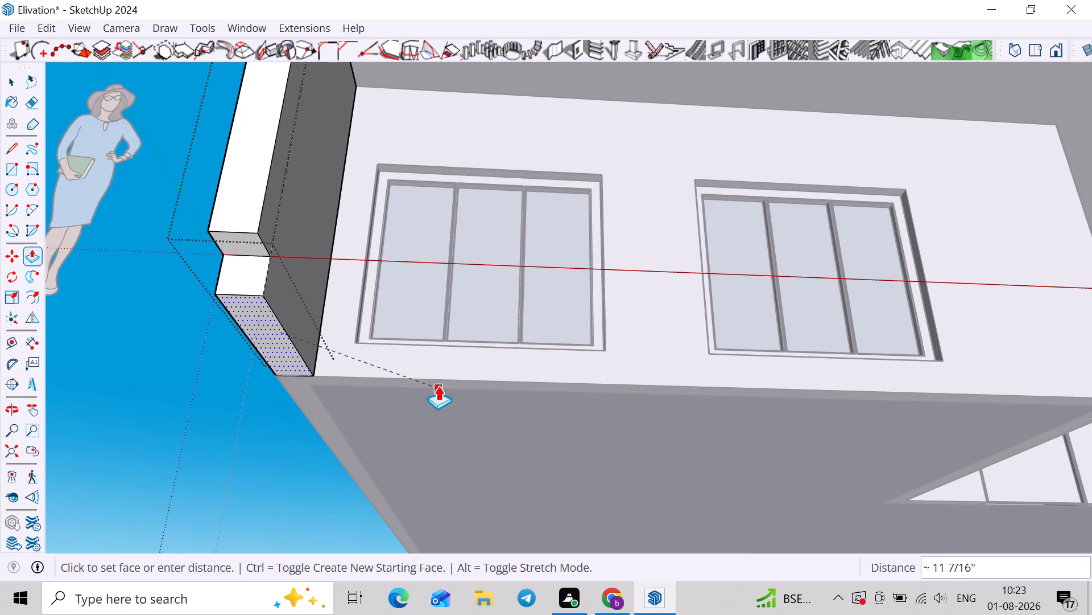
pyautogui.click(438, 386)
pyautogui.click(238, 270)
pyautogui.click(252, 189)
# Select all connected geometry of the side wall panel and clean it up with FixIt 101.
pyautogui.press('space')
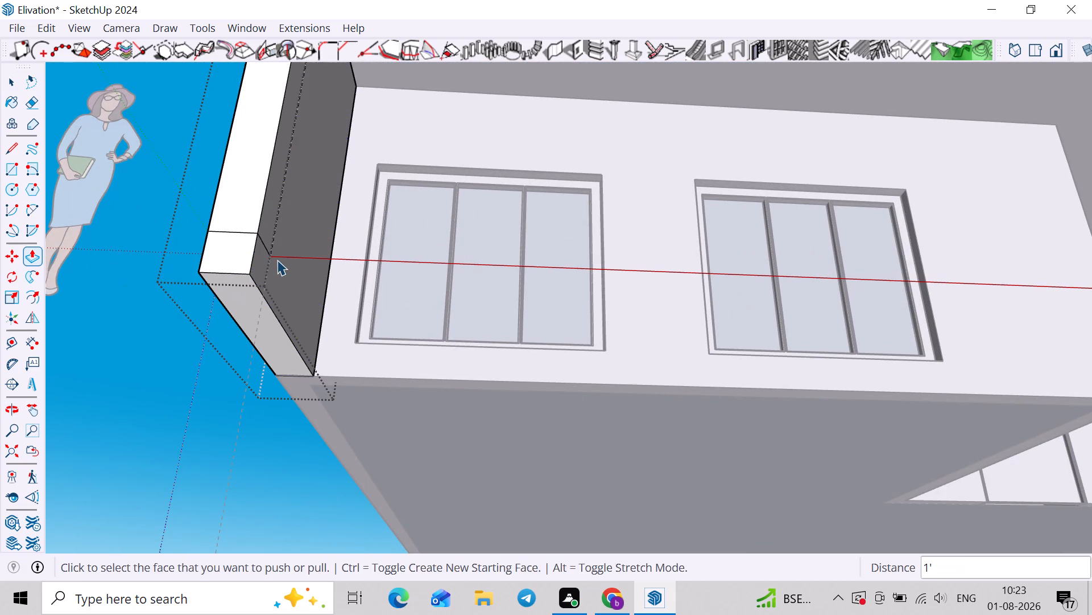
pyautogui.tripleClick(278, 265)
pyautogui.rightClick(278, 265)
pyautogui.click(346, 457)
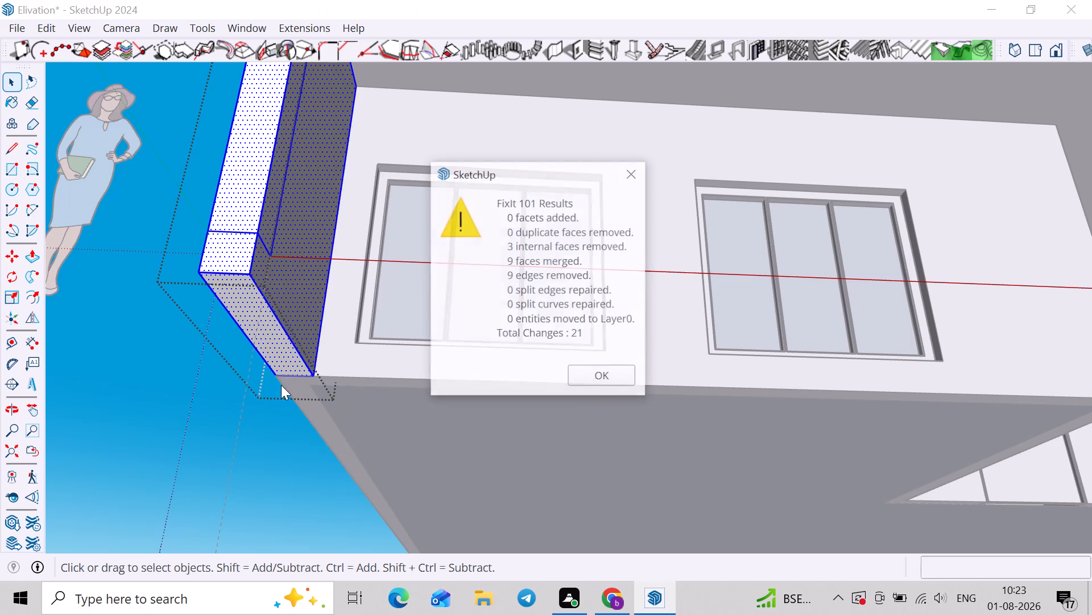
pyautogui.click(635, 373)
# Check the panel's remaining split faces, run FixIt 101 on all its geometry again, and leave the group.
pyautogui.scroll(-3, 169, 260)
pyautogui.moveTo(201, 249); pyautogui.dragTo(160, 337, button='middle')
pyautogui.scroll(3, 231, 302)
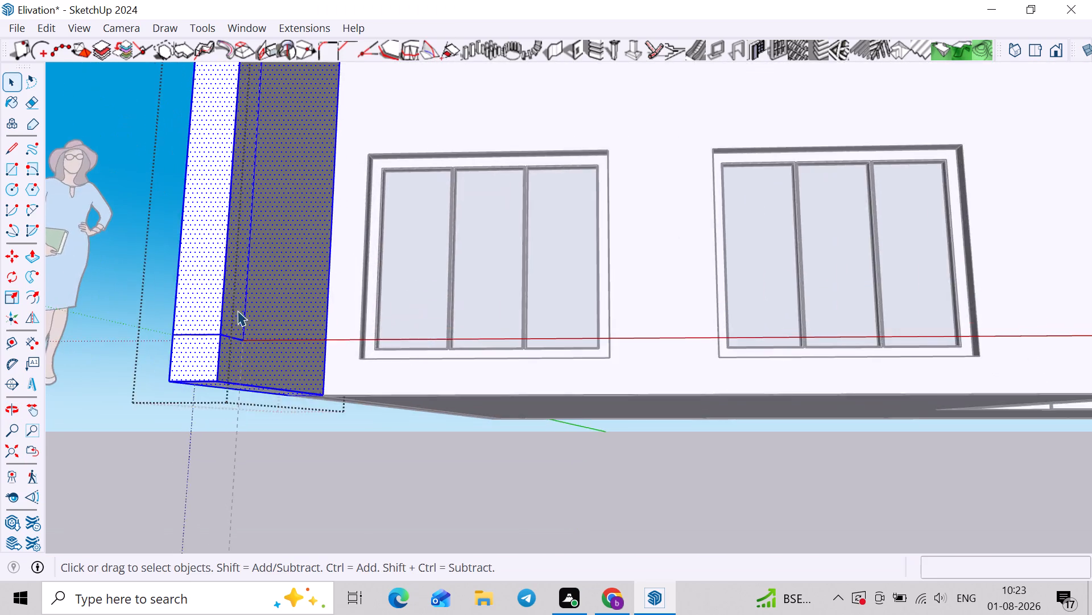
pyautogui.scroll(1, 237, 310)
pyautogui.click(254, 314)
pyautogui.scroll(5, 216, 368)
pyautogui.click(224, 327)
pyautogui.moveTo(258, 317); pyautogui.dragTo(179, 397, button='middle')
pyautogui.doubleClick(178, 367)
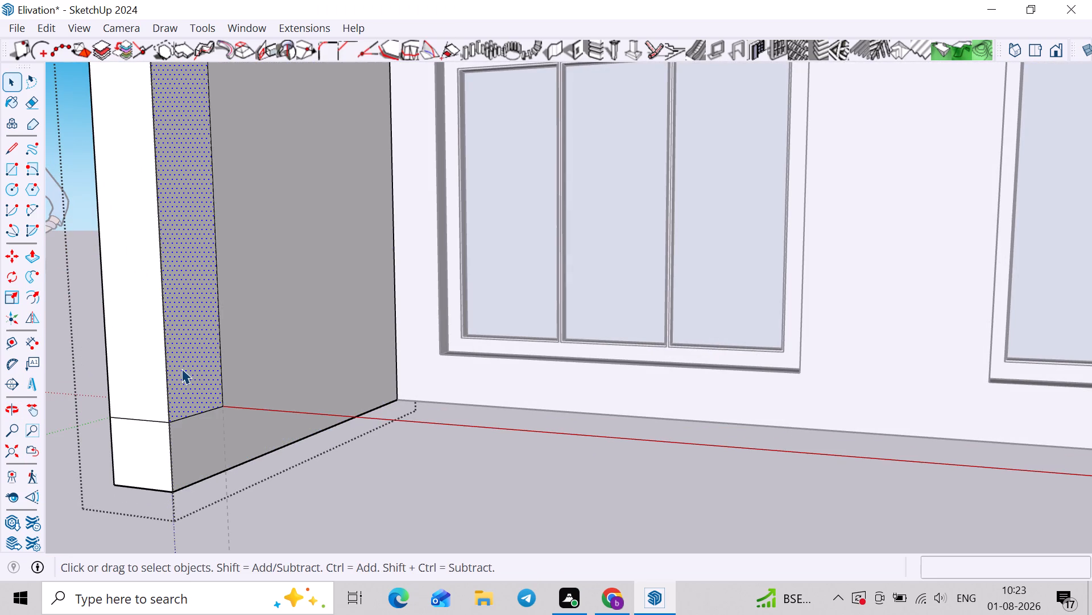
pyautogui.click(181, 368)
pyautogui.tripleClick(183, 367)
pyautogui.click(183, 367)
pyautogui.click(252, 397)
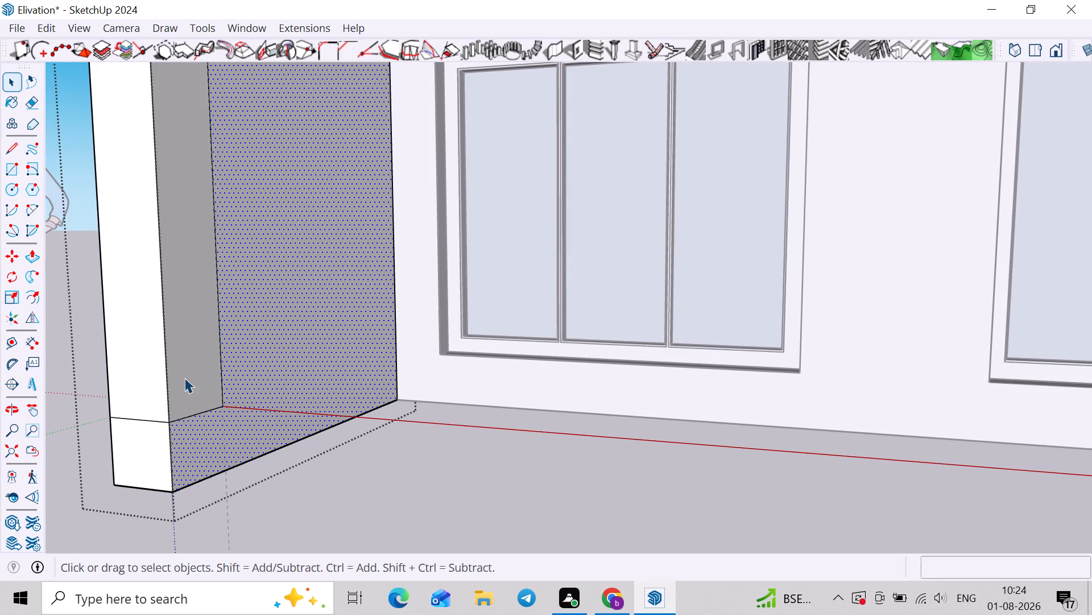
pyautogui.tripleClick(183, 378)
pyautogui.rightClick(185, 375)
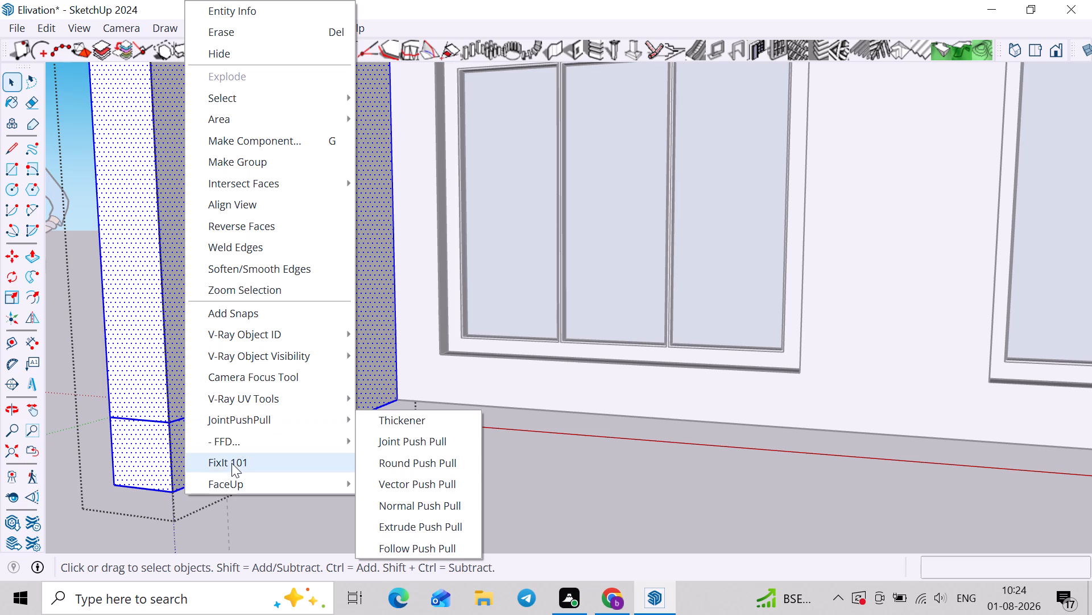
pyautogui.click(233, 461)
pyautogui.click(608, 379)
pyautogui.click(359, 505)
# Delete all guides from the model.
pyautogui.scroll(-3, 373, 503)
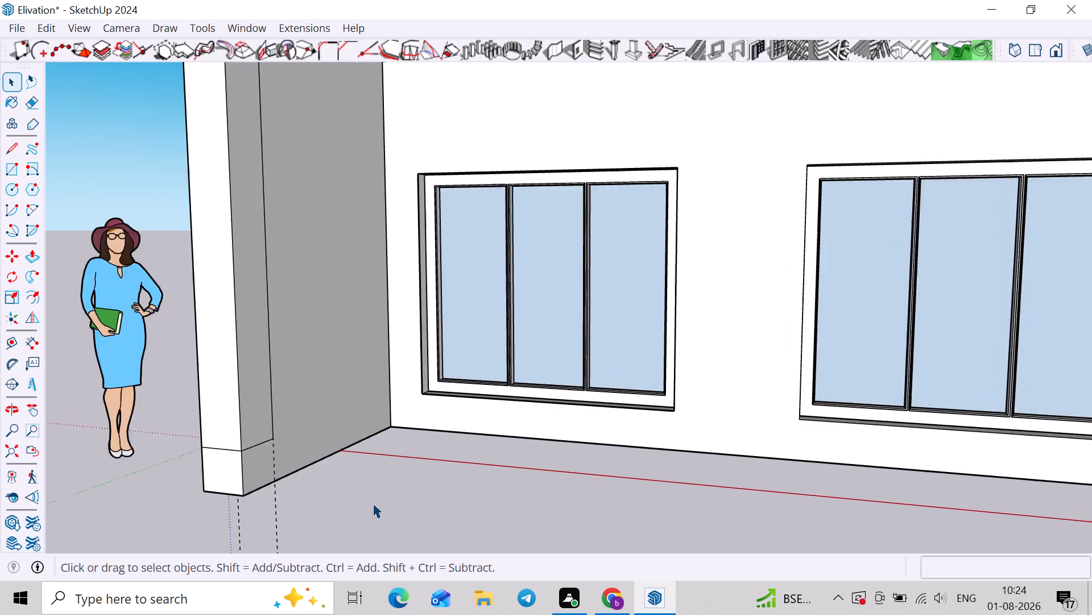
pyautogui.scroll(-10, 373, 503)
pyautogui.moveTo(363, 499); pyautogui.dragTo(573, 522, button='middle')
pyautogui.scroll(-8, 562, 519)
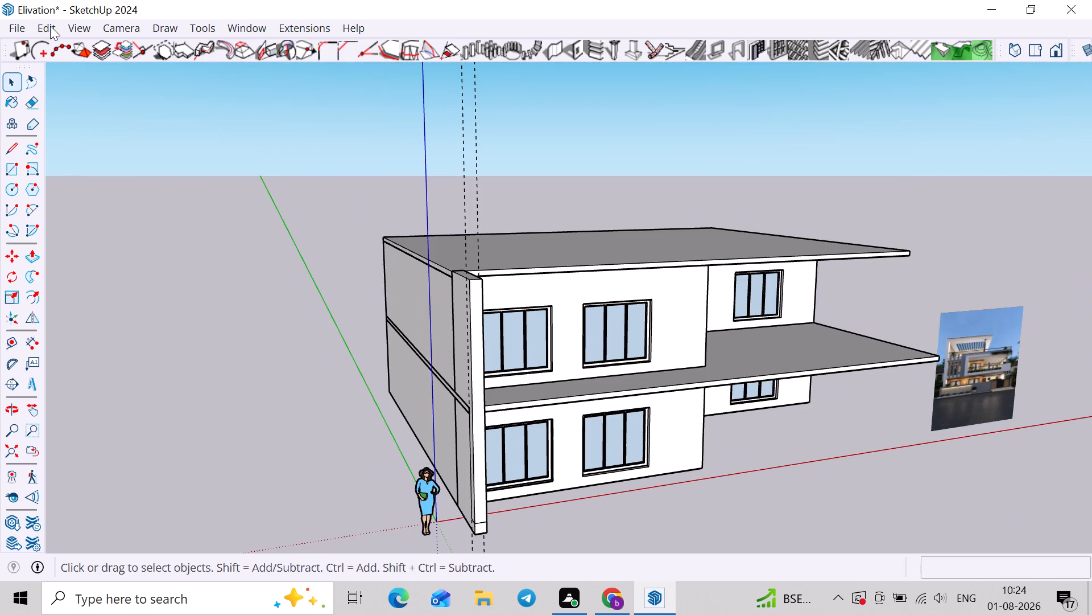
pyautogui.click(49, 26)
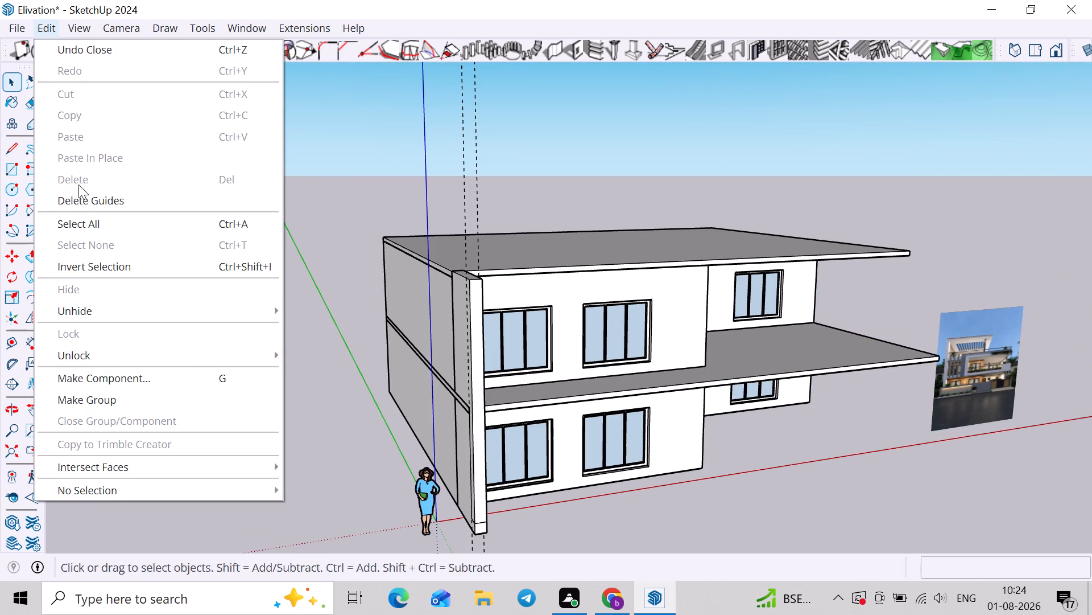
pyautogui.click(78, 195)
# Open the side wall panel's group and erase the leftover vertical and horizontal edges on its window-side face.
pyautogui.scroll(-5, 402, 343)
pyautogui.moveTo(597, 353); pyautogui.dragTo(420, 354, button='middle')
pyautogui.moveTo(647, 348); pyautogui.dragTo(497, 310, button='middle')
pyautogui.moveTo(692, 355); pyautogui.dragTo(692, 347, button='middle')
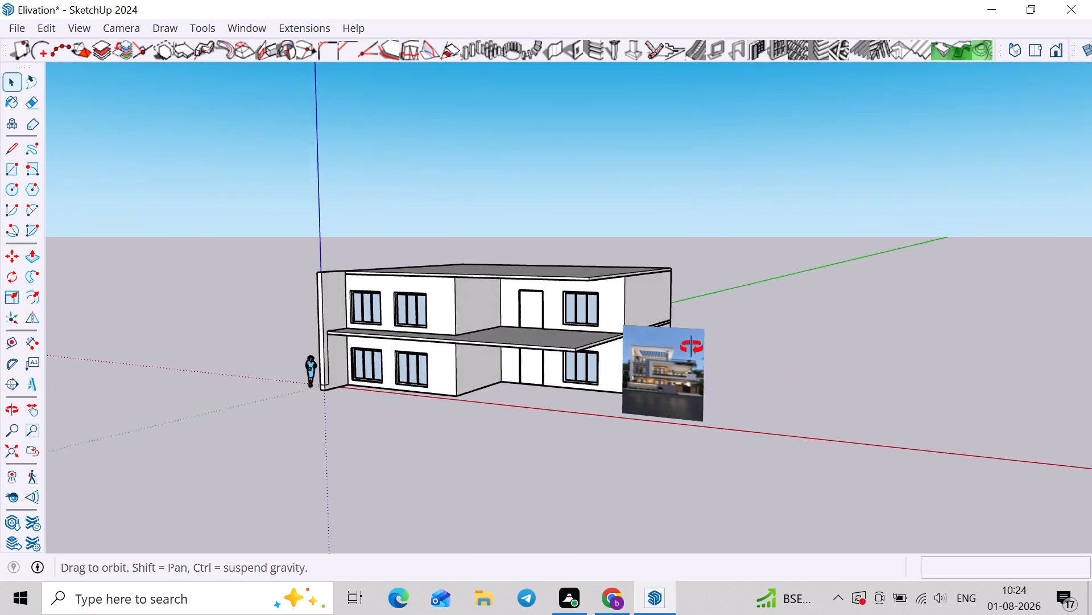
pyautogui.moveTo(692, 347); pyautogui.dragTo(715, 331, button='middle')
pyautogui.scroll(9, 659, 357)
pyautogui.doubleClick(278, 350)
pyautogui.scroll(3, 274, 352)
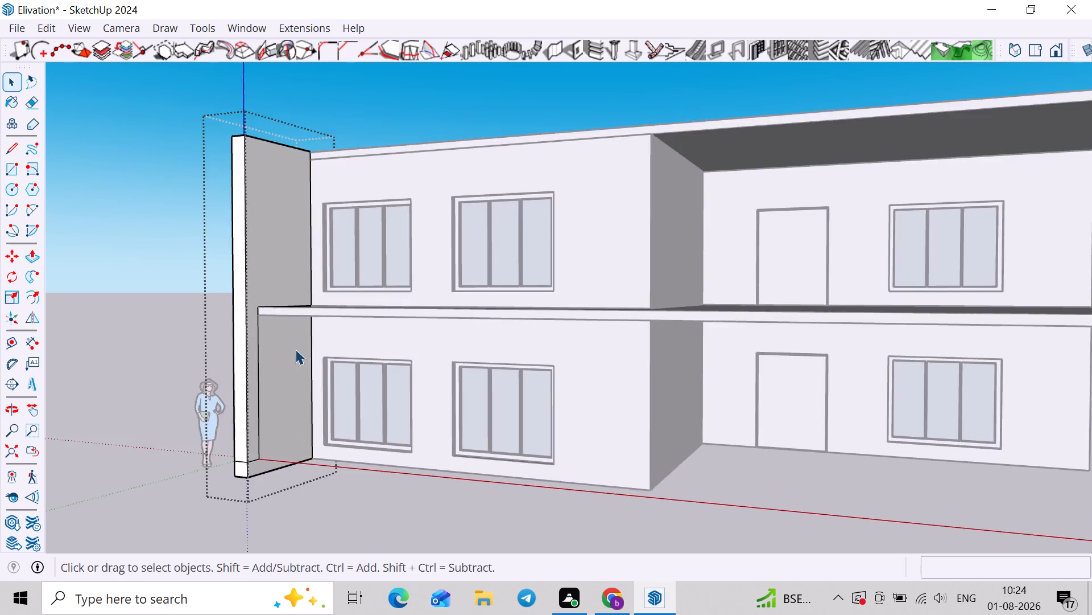
pyautogui.moveTo(296, 350); pyautogui.dragTo(271, 393, button='middle')
pyautogui.scroll(4, 272, 385)
pyautogui.press('e')
pyautogui.click(263, 389)
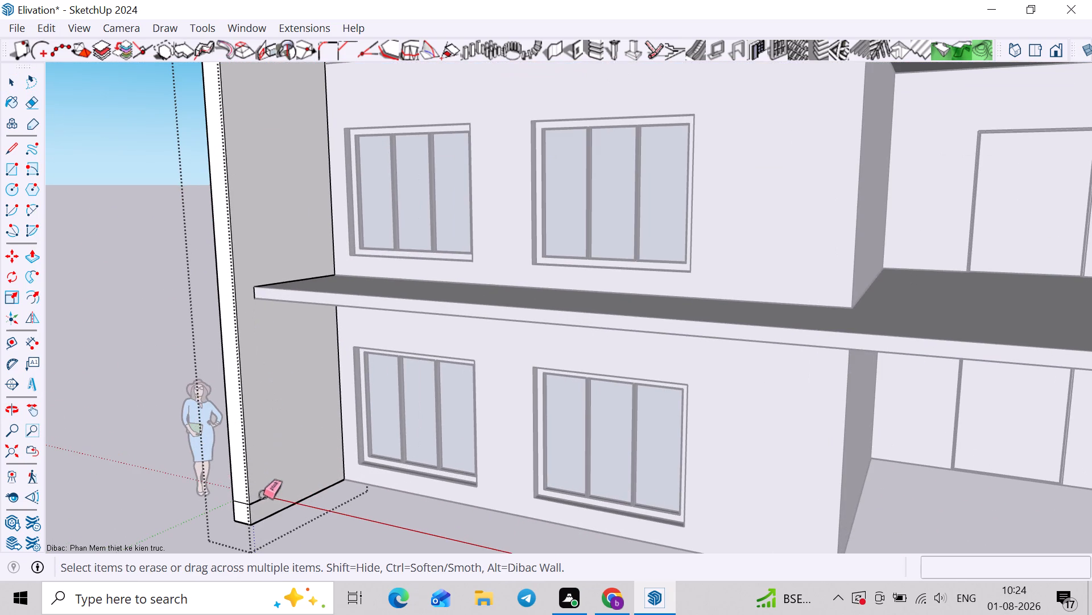
pyautogui.click(262, 495)
pyautogui.click(263, 500)
pyautogui.moveTo(261, 499); pyautogui.dragTo(355, 491, button='middle')
pyautogui.scroll(3, 231, 514)
pyautogui.scroll(-2, 263, 526)
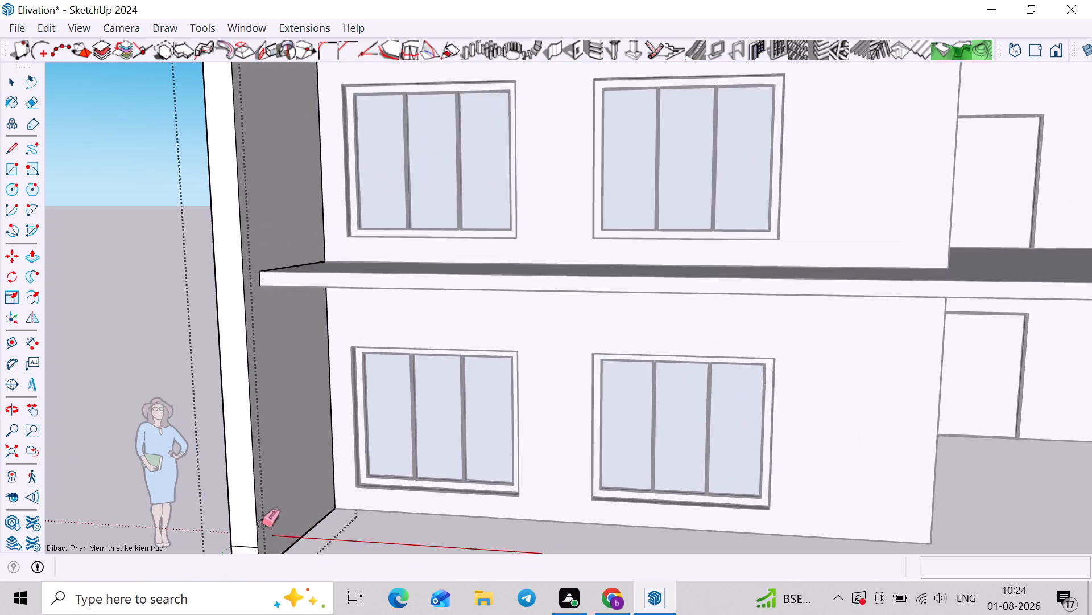
pyautogui.keyDown('shift'); pyautogui.moveTo(261, 518); pyautogui.dragTo(289, 422, button='middle'); pyautogui.keyUp('shift')
pyautogui.scroll(2, 260, 477)
pyautogui.click(279, 444)
# Erase the leftover edges on the panel's outer face near the front corner, and leave the group.
pyautogui.moveTo(294, 460); pyautogui.dragTo(532, 476, button='middle')
pyautogui.click(449, 498)
pyautogui.click(465, 510)
pyautogui.moveTo(461, 510); pyautogui.dragTo(460, 526)
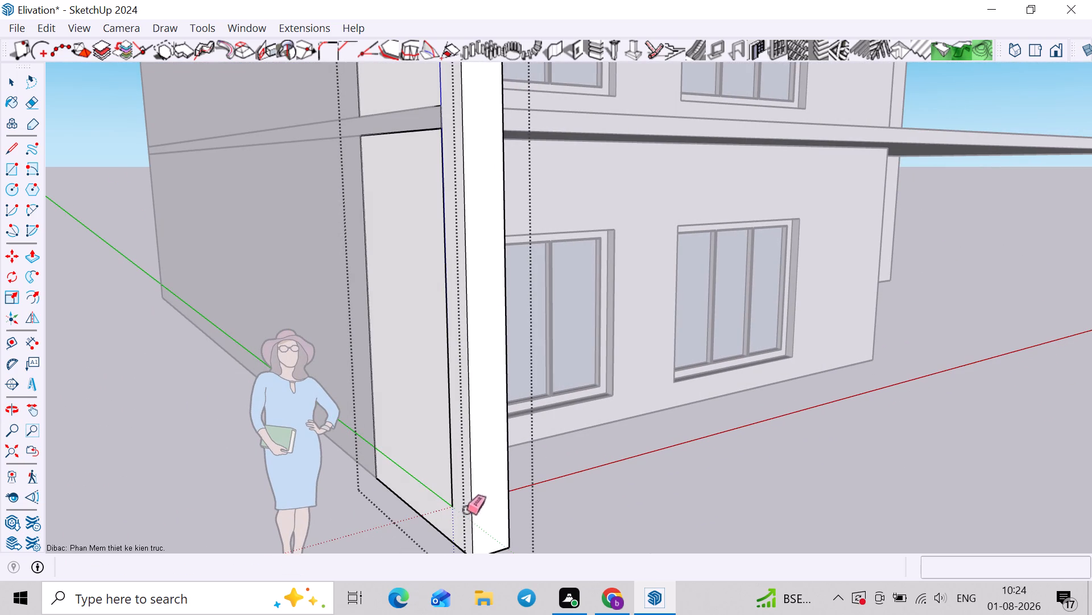
pyautogui.click(450, 463)
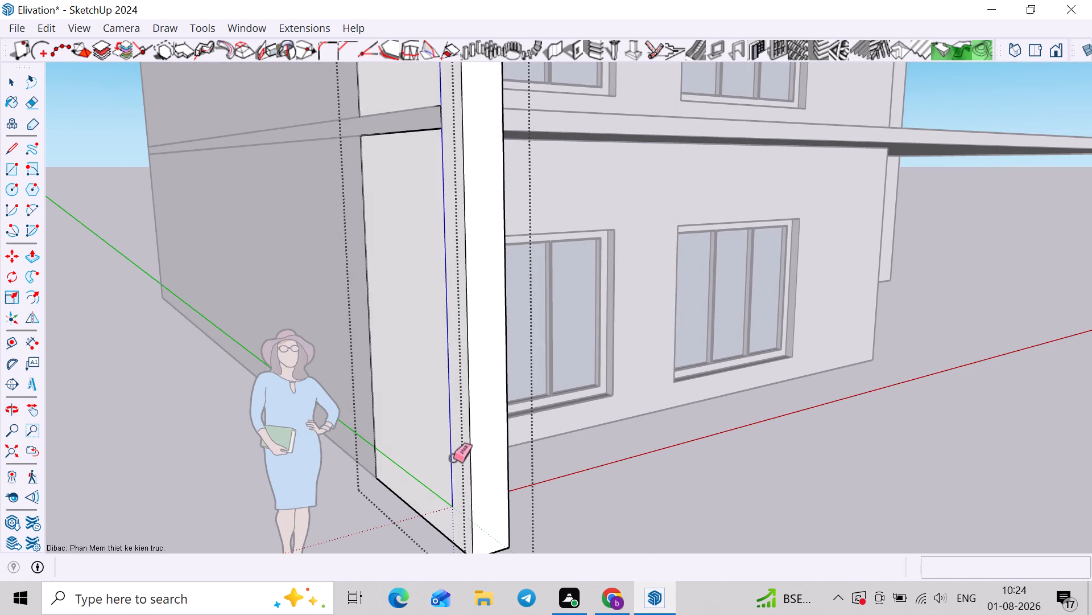
pyautogui.scroll(-5, 449, 435)
pyautogui.moveTo(494, 452); pyautogui.dragTo(584, 465, button='middle')
pyautogui.press('space')
pyautogui.click(725, 484)
# Examine the side wall panel against the facade and reference image, including its top at the roof corner.
pyautogui.scroll(-4, 719, 495)
pyautogui.moveTo(517, 490); pyautogui.dragTo(246, 473, button='middle')
pyautogui.scroll(-3, 474, 471)
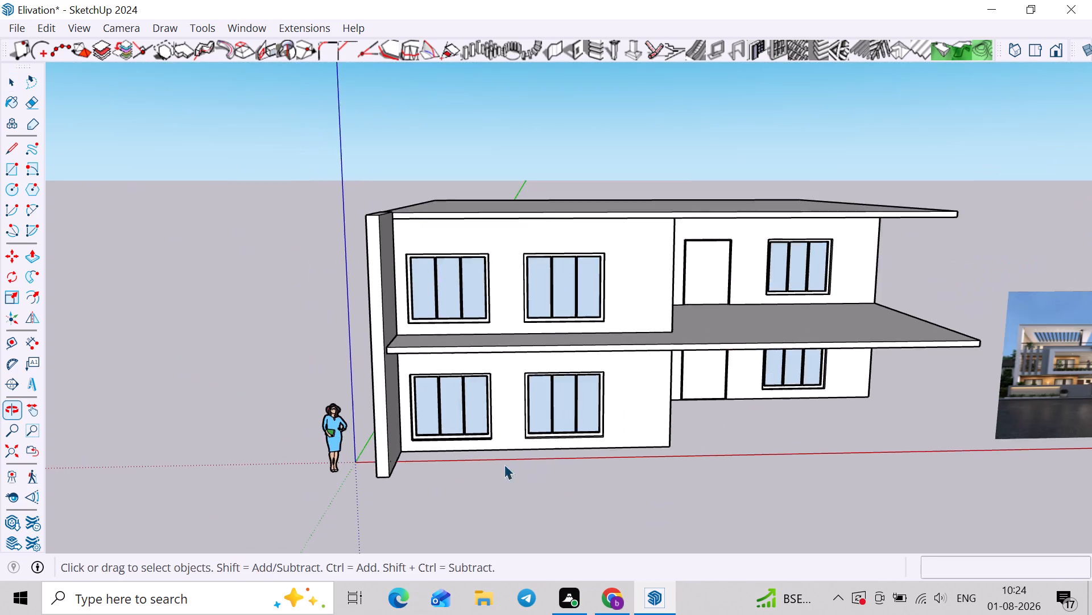
pyautogui.keyDown('shift'); pyautogui.moveTo(448, 430); pyautogui.dragTo(374, 393, button='middle'); pyautogui.keyUp('shift')
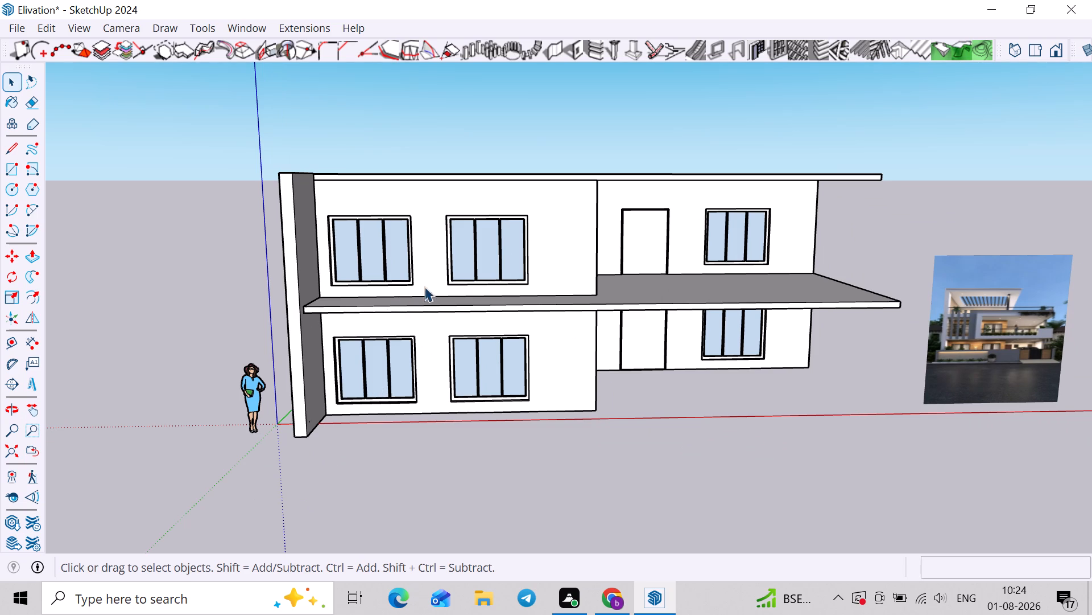
pyautogui.scroll(3, 301, 218)
pyautogui.moveTo(365, 204); pyautogui.dragTo(316, 280, button='middle')
pyautogui.scroll(7, 238, 126)
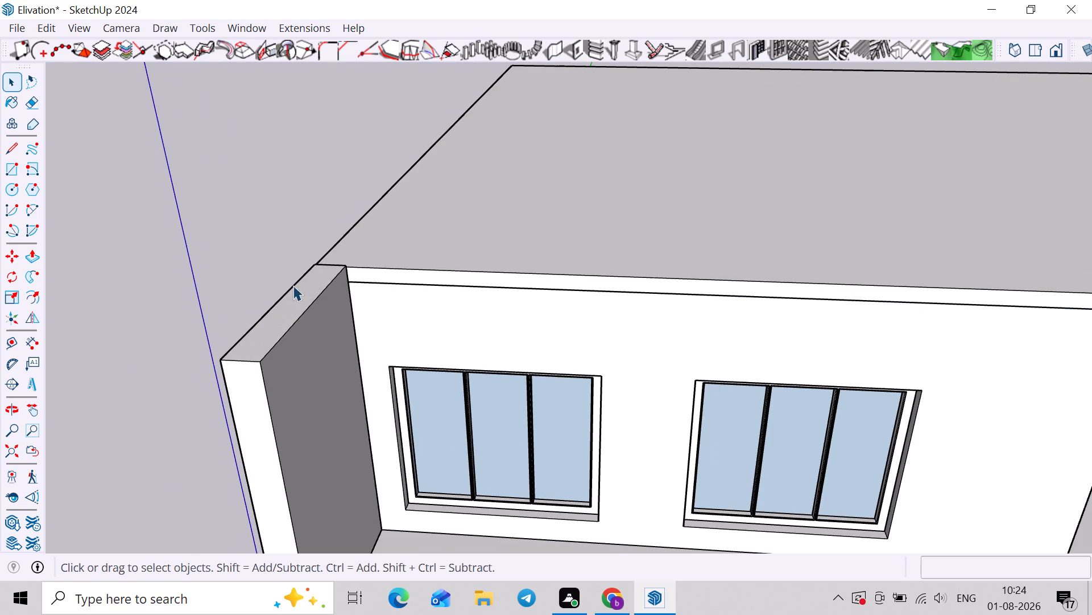
# Open the side wall panel's group, extrude its top face up by 10', and leave the group.
pyautogui.click(293, 285)
pyautogui.click(325, 286)
pyautogui.doubleClick(324, 284)
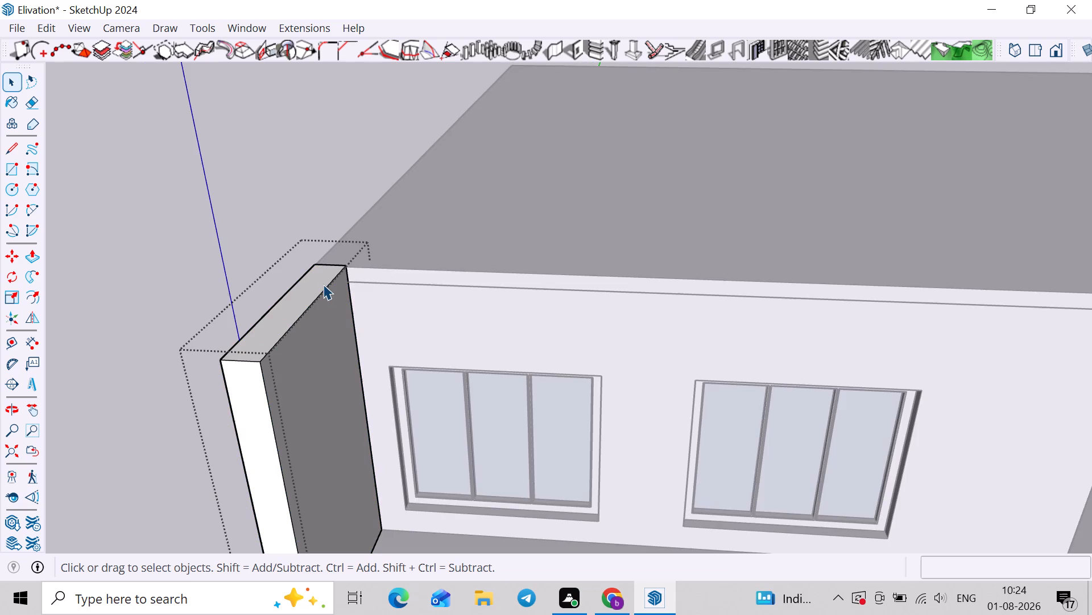
pyautogui.press('p')
pyautogui.click(323, 284)
pyautogui.scroll(-18, 325, 200)
pyautogui.keyDown('shift'); pyautogui.moveTo(328, 199); pyautogui.dragTo(247, 209, button='middle'); pyautogui.keyUp('shift')
pyautogui.scroll(2, 230, 131)
pyautogui.scroll(-3, 231, 130)
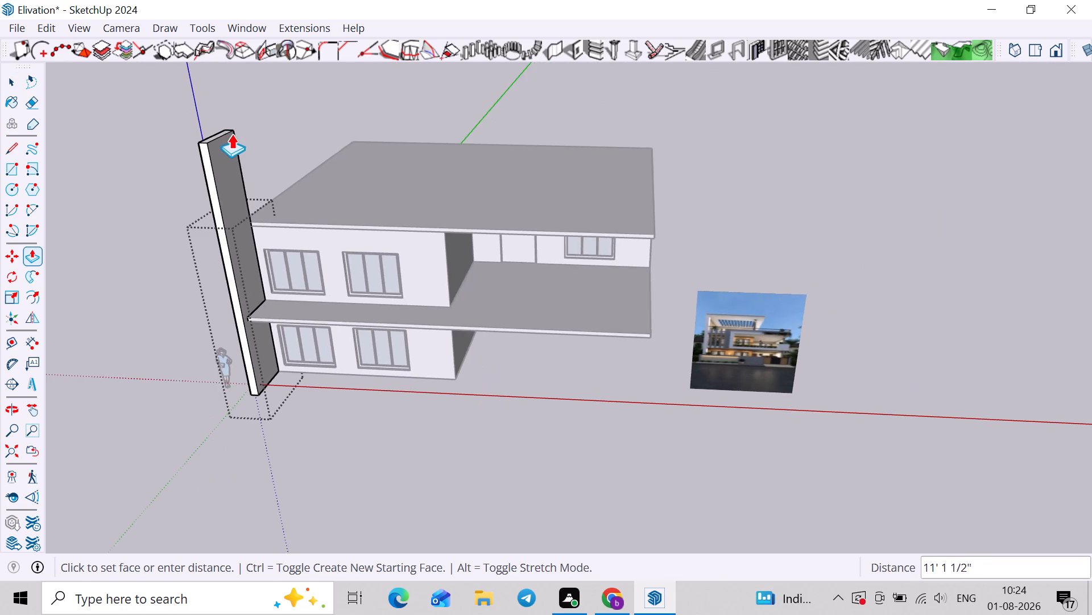
pyautogui.moveTo(231, 134); pyautogui.dragTo(248, 112, button='middle')
pyautogui.press('1')
pyautogui.write("0'")
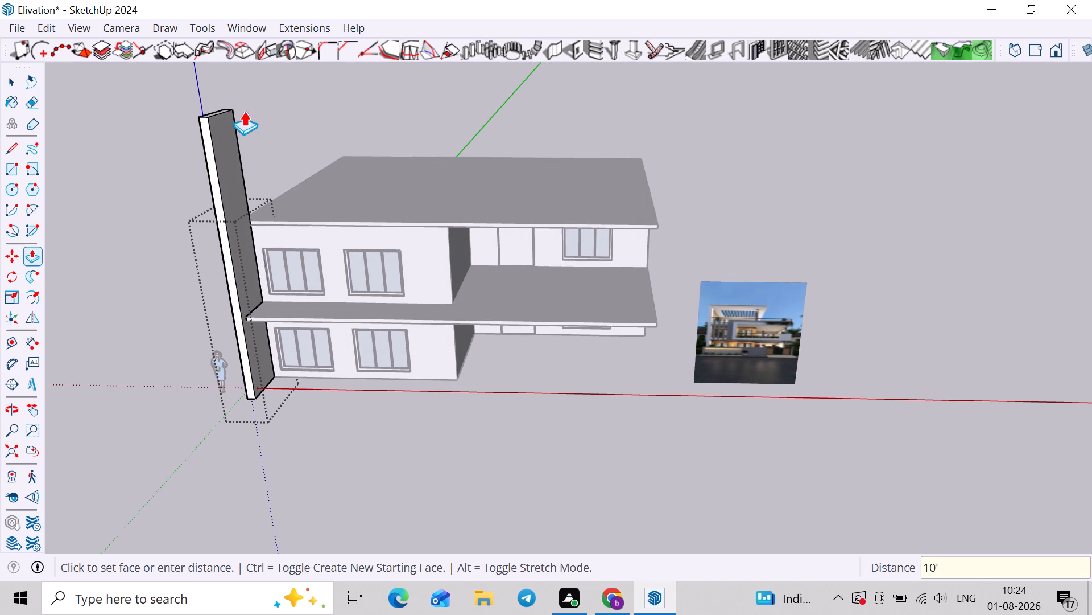
pyautogui.press('Return')
pyautogui.press('space')
pyautogui.click(804, 250)
# Compare the side wall panel's height above the roof with the reference image.
pyautogui.moveTo(752, 300); pyautogui.dragTo(761, 180, button='middle')
pyautogui.moveTo(362, 299); pyautogui.dragTo(450, 309, button='middle')
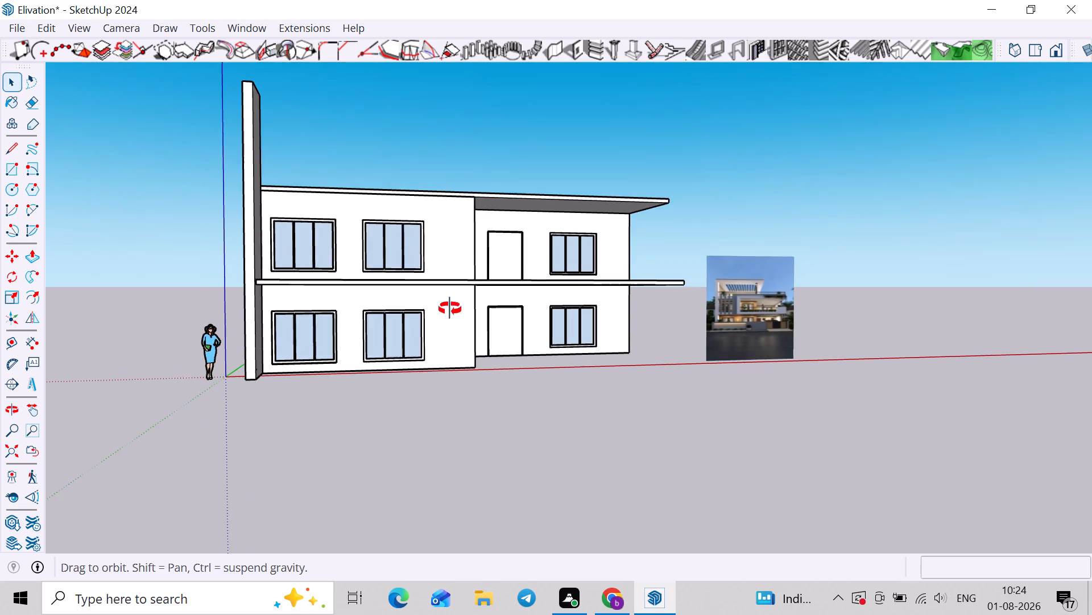
pyautogui.moveTo(450, 309); pyautogui.dragTo(451, 309, button='middle')
pyautogui.scroll(11, 738, 285)
pyautogui.scroll(-6, 733, 289)
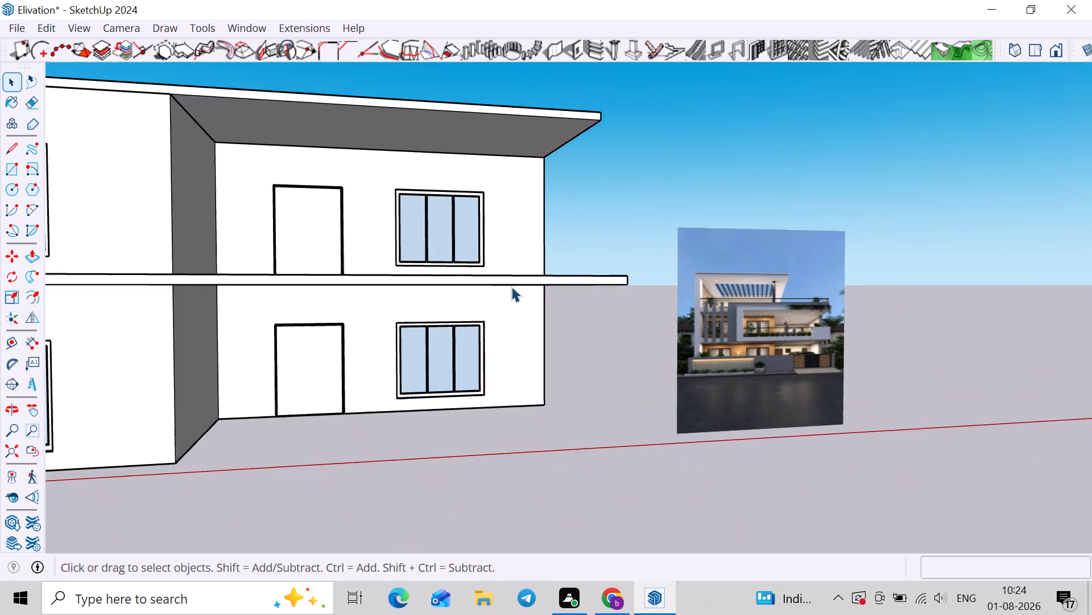
pyautogui.scroll(-3, 511, 286)
pyautogui.moveTo(390, 277); pyautogui.dragTo(359, 289, button='middle')
pyautogui.scroll(5, 688, 273)
pyautogui.scroll(4, 635, 304)
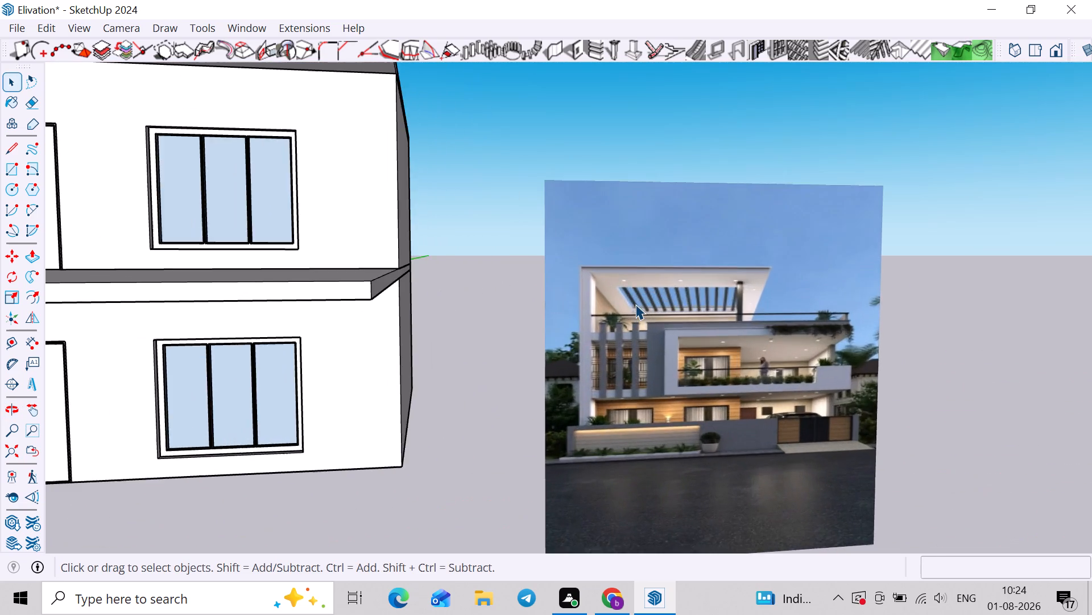
pyautogui.scroll(-10, 635, 304)
pyautogui.keyDown('shift'); pyautogui.moveTo(566, 313); pyautogui.dragTo(748, 288, button='middle'); pyautogui.keyUp('shift')
pyautogui.moveTo(502, 335); pyautogui.dragTo(106, 310, button='middle')
pyautogui.moveTo(159, 244); pyautogui.dragTo(220, 322, button='middle')
pyautogui.scroll(4, 368, 213)
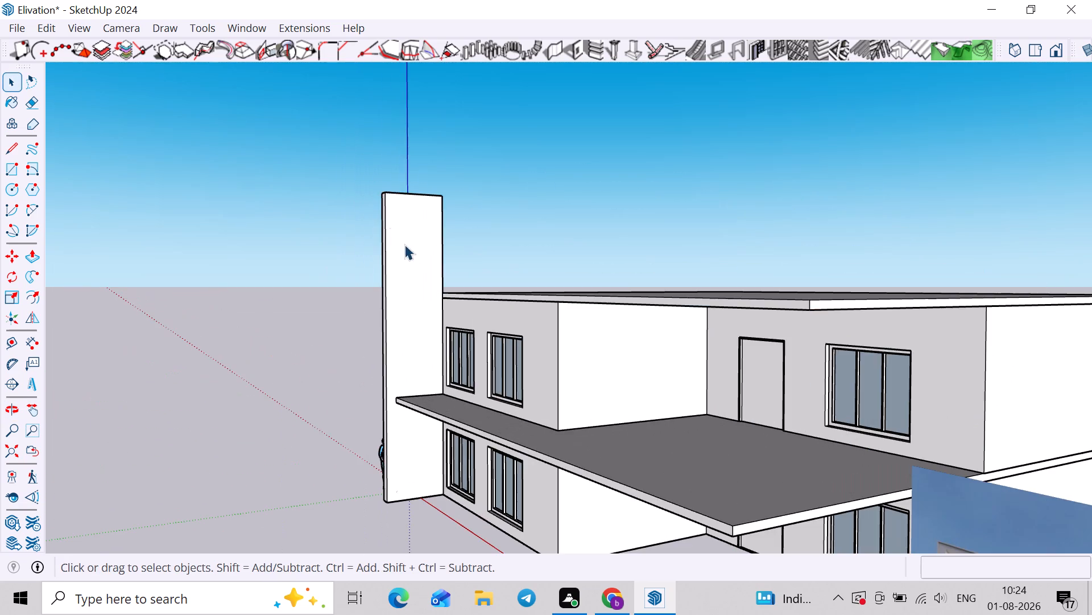
# Open the side wall panel's group, push its top face down by 2', and leave the group.
pyautogui.doubleClick(417, 249)
pyautogui.moveTo(419, 250); pyautogui.dragTo(466, 363, button='middle')
pyautogui.scroll(8, 380, 191)
pyautogui.press('p')
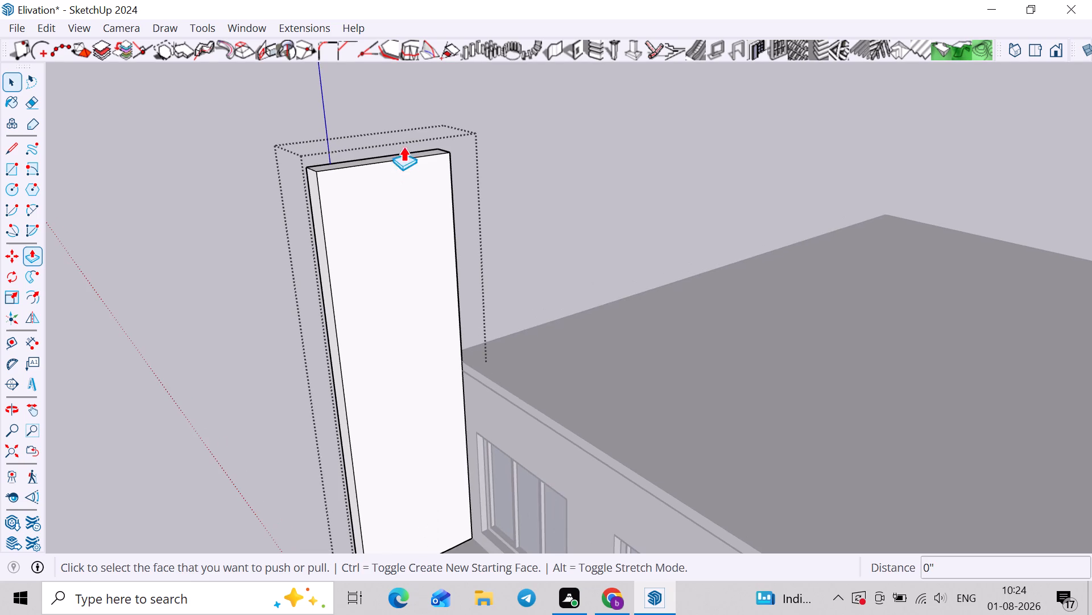
pyautogui.click(383, 155)
pyautogui.click(385, 157)
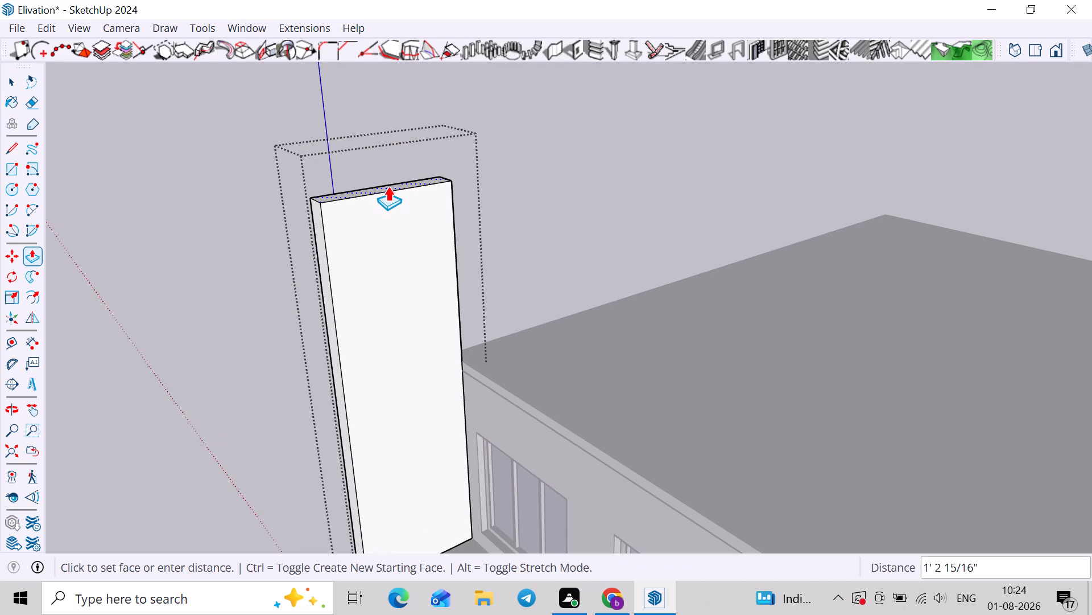
pyautogui.write("2'")
pyautogui.press('Return')
pyautogui.scroll(-4, 388, 186)
pyautogui.press('space')
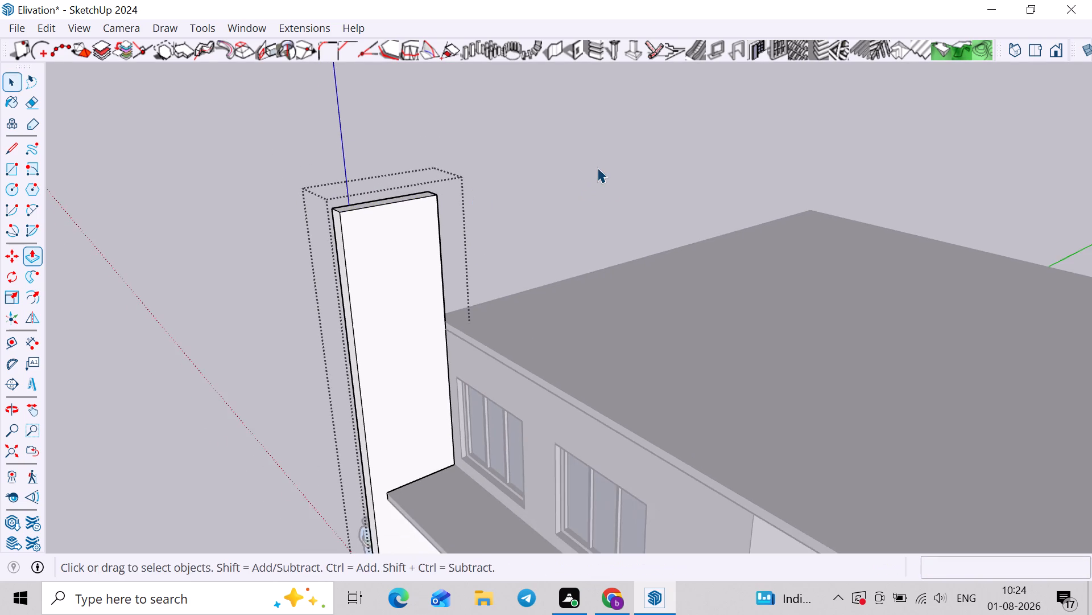
pyautogui.click(597, 167)
# Examine the reference image's balcony front and upper-floor framing against the model's facade.
pyautogui.moveTo(539, 285); pyautogui.dragTo(789, 237, button='middle')
pyautogui.scroll(-4, 783, 250)
pyautogui.keyDown('shift'); pyautogui.moveTo(762, 269); pyautogui.dragTo(610, 164, button='middle'); pyautogui.keyUp('shift')
pyautogui.moveTo(738, 297); pyautogui.dragTo(804, 276, button='middle')
pyautogui.keyDown('shift'); pyautogui.moveTo(767, 284); pyautogui.dragTo(568, 263, button='middle'); pyautogui.keyUp('shift')
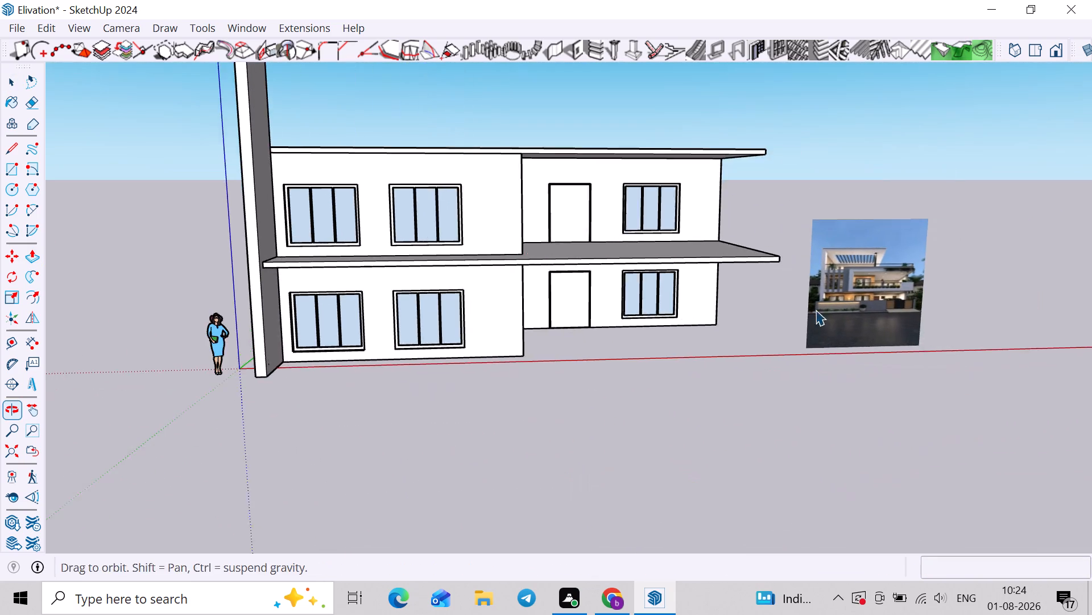
pyautogui.moveTo(809, 323); pyautogui.dragTo(730, 348, button='middle')
pyautogui.scroll(7, 842, 321)
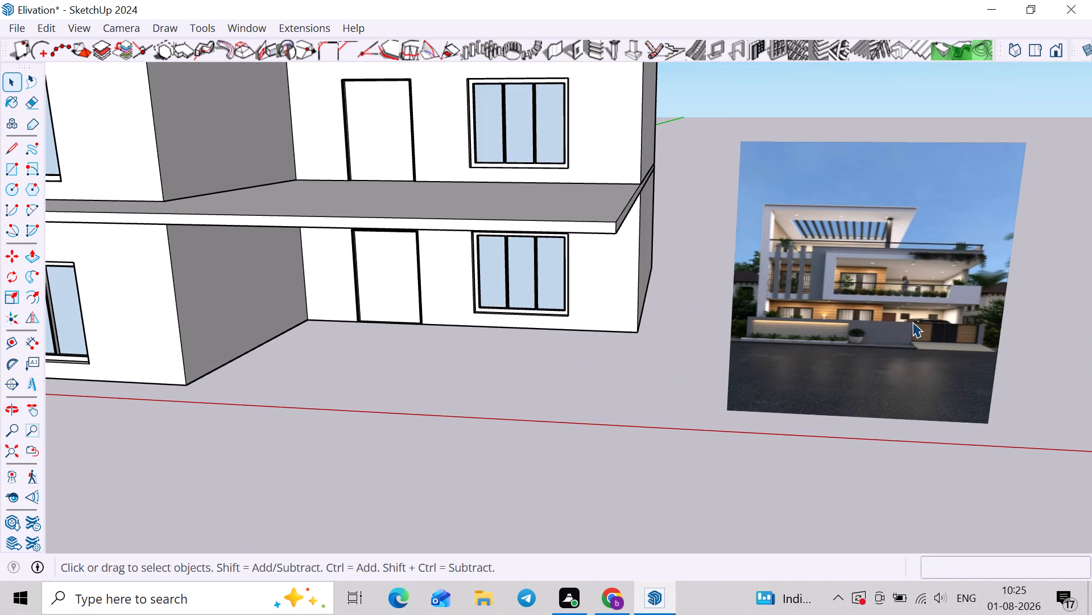
pyautogui.scroll(-3, 912, 322)
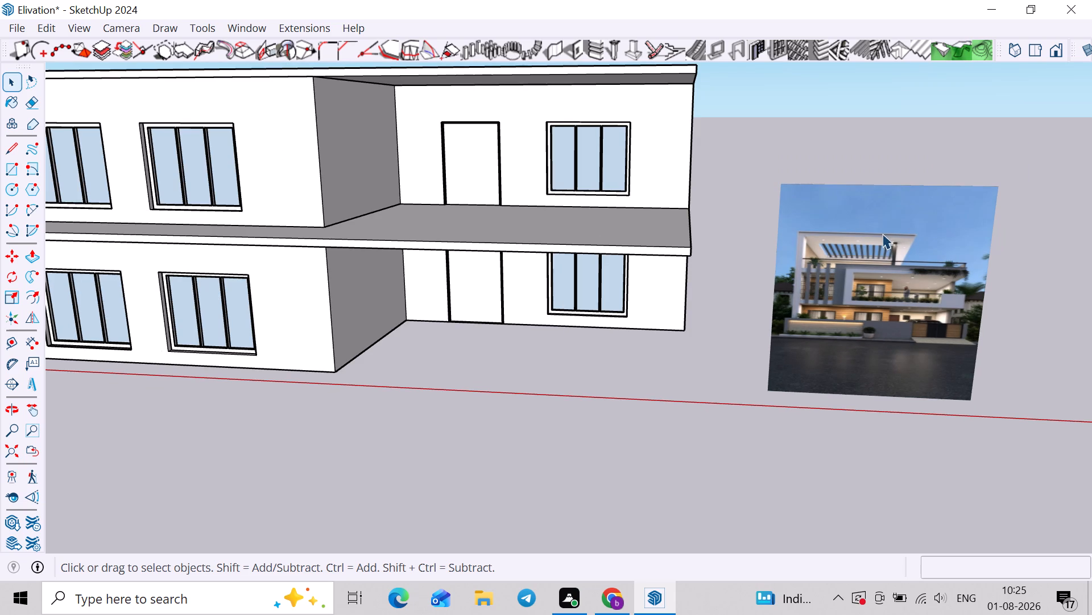
pyautogui.scroll(2, 917, 322)
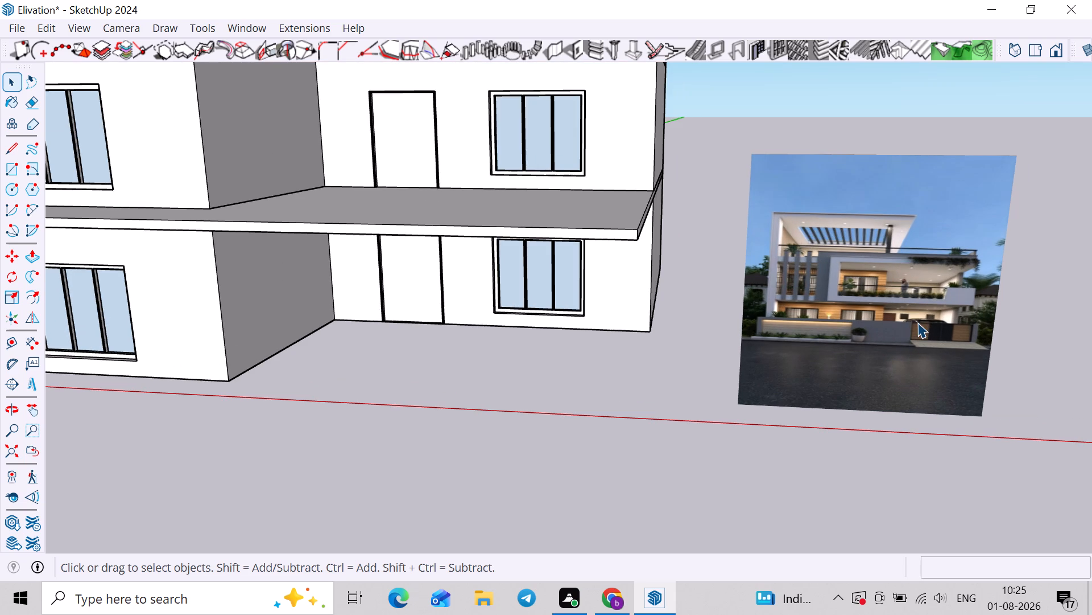
pyautogui.scroll(-5, 917, 322)
pyautogui.moveTo(528, 288); pyautogui.dragTo(543, 306, button='middle')
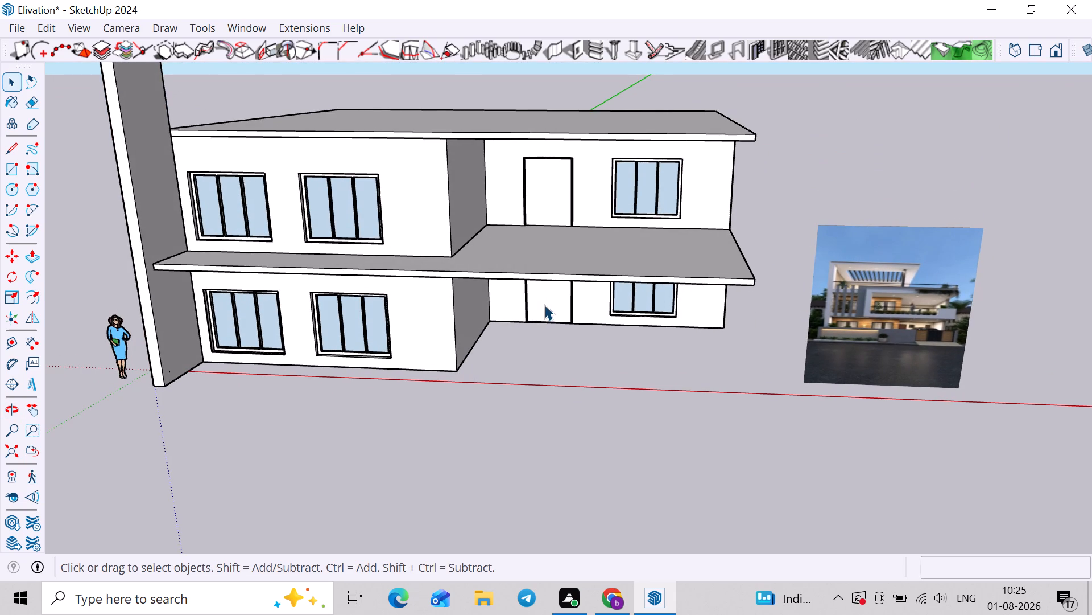
pyautogui.scroll(7, 909, 319)
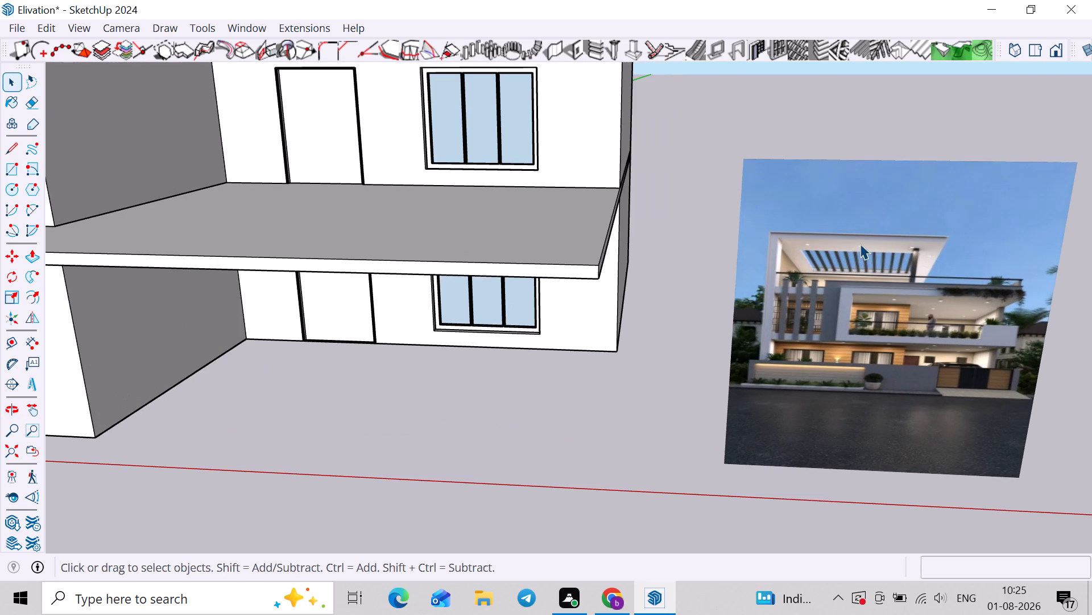
pyautogui.scroll(-7, 860, 244)
pyautogui.scroll(6, 838, 282)
pyautogui.scroll(-5, 838, 284)
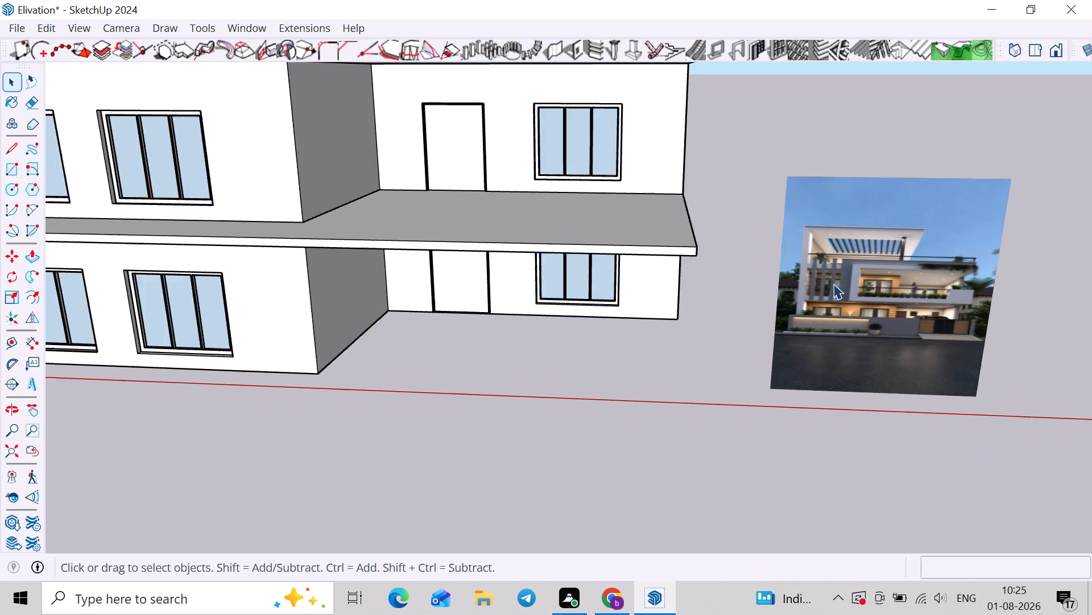
pyautogui.keyDown('shift'); pyautogui.moveTo(693, 282); pyautogui.dragTo(775, 293, button='middle'); pyautogui.keyUp('shift')
pyautogui.moveTo(727, 319); pyautogui.dragTo(763, 291, button='middle')
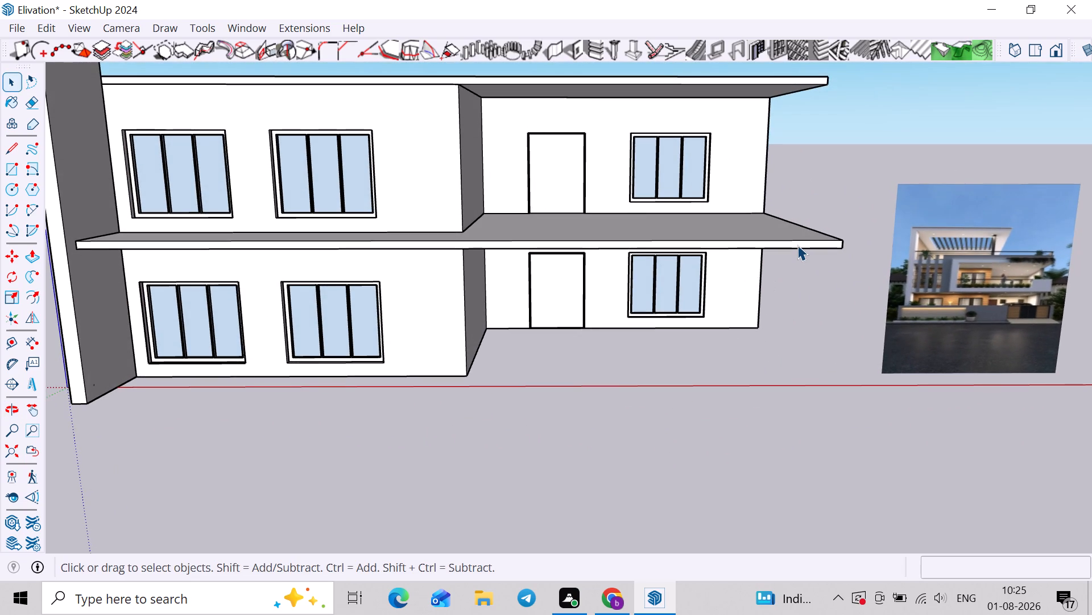
# Place a vertical guide on the floor slab's front face, about 25' in from the slab's open end.
pyautogui.press('t')
pyautogui.scroll(10, 824, 232)
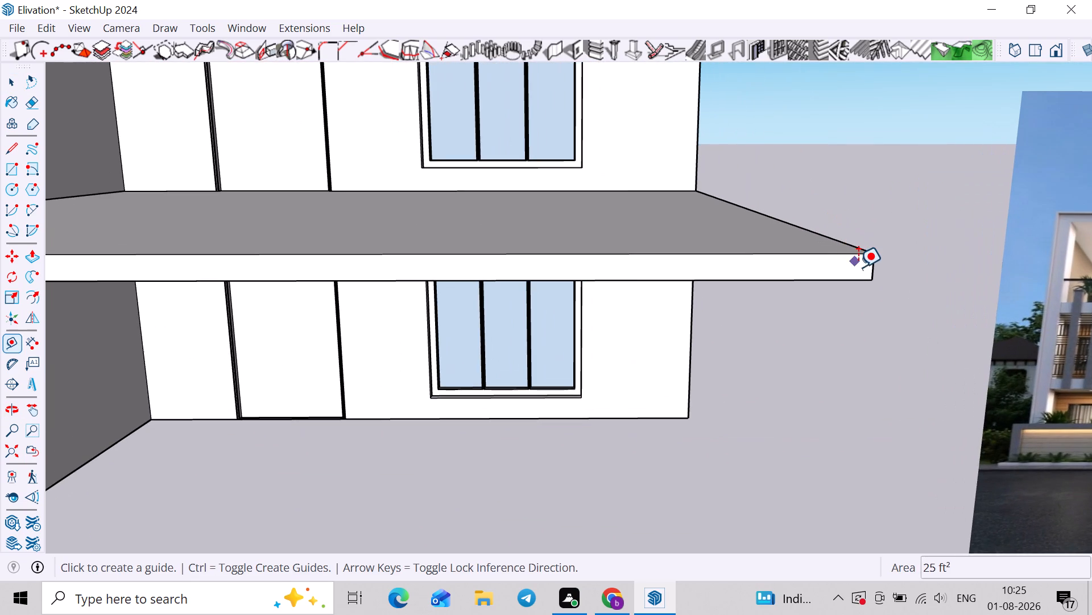
pyautogui.scroll(6, 867, 276)
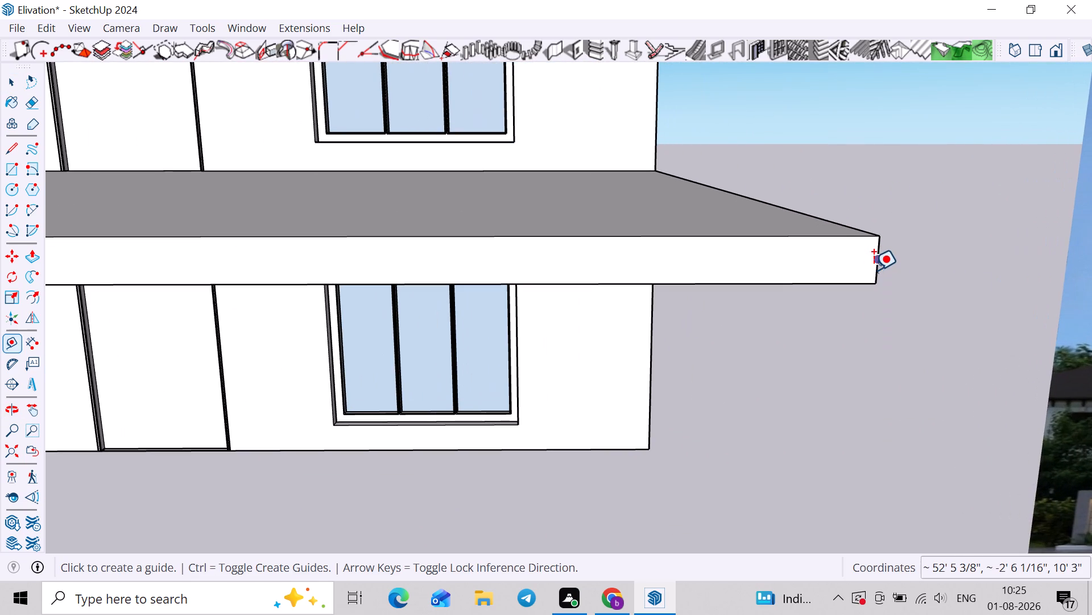
pyautogui.click(874, 270)
pyautogui.scroll(-11, 638, 284)
pyautogui.keyDown('shift'); pyautogui.moveTo(358, 284); pyautogui.dragTo(721, 252, button='middle'); pyautogui.keyUp('shift')
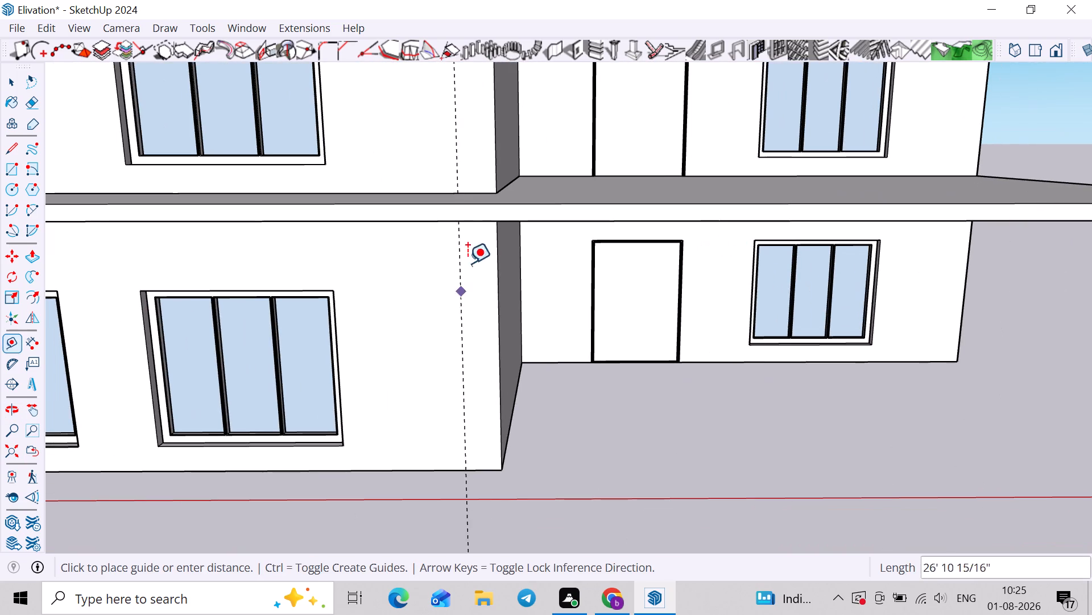
pyautogui.click(493, 222)
pyautogui.scroll(-4, 491, 222)
pyautogui.press('space')
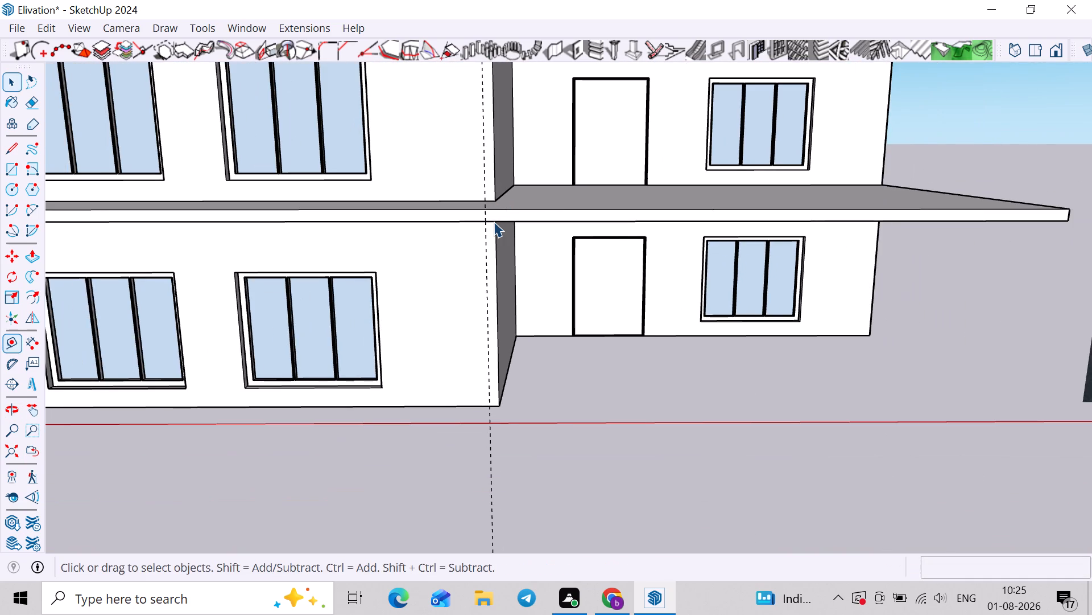
# Draw a vertical 25' by 11' rectangle on the floor slab's front plane, from the guide to the slab's open end and up to roof-top height.
pyautogui.write('r')
pyautogui.scroll(-1, 494, 222)
pyautogui.click(489, 223)
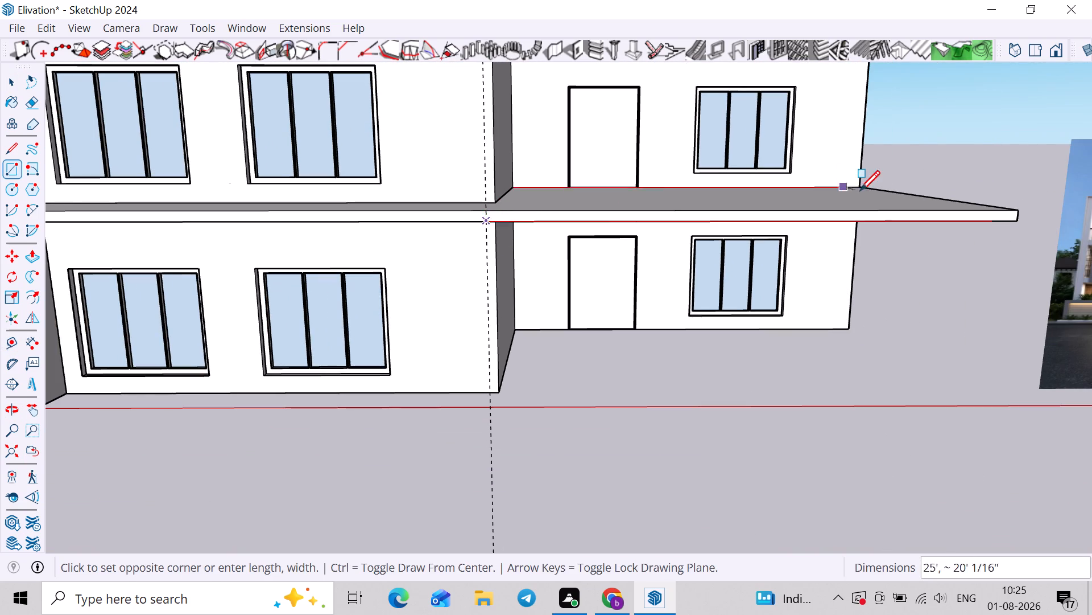
pyautogui.scroll(-4, 860, 190)
pyautogui.keyDown('shift'); pyautogui.moveTo(871, 203); pyautogui.dragTo(802, 298, button='middle'); pyautogui.keyUp('shift')
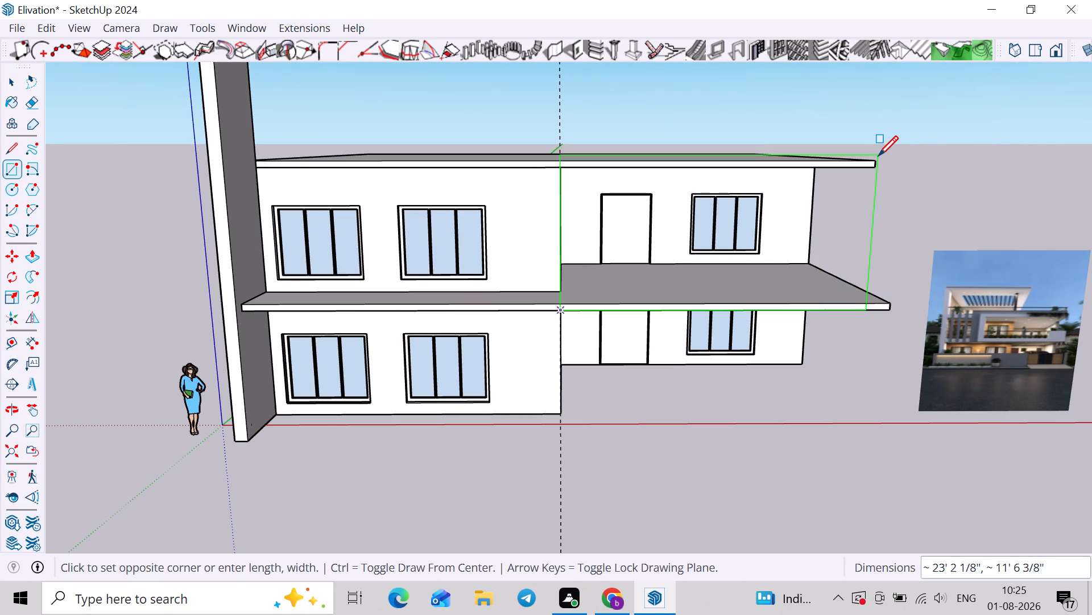
pyautogui.press('Right')
pyautogui.press('Left')
pyautogui.scroll(3, 874, 155)
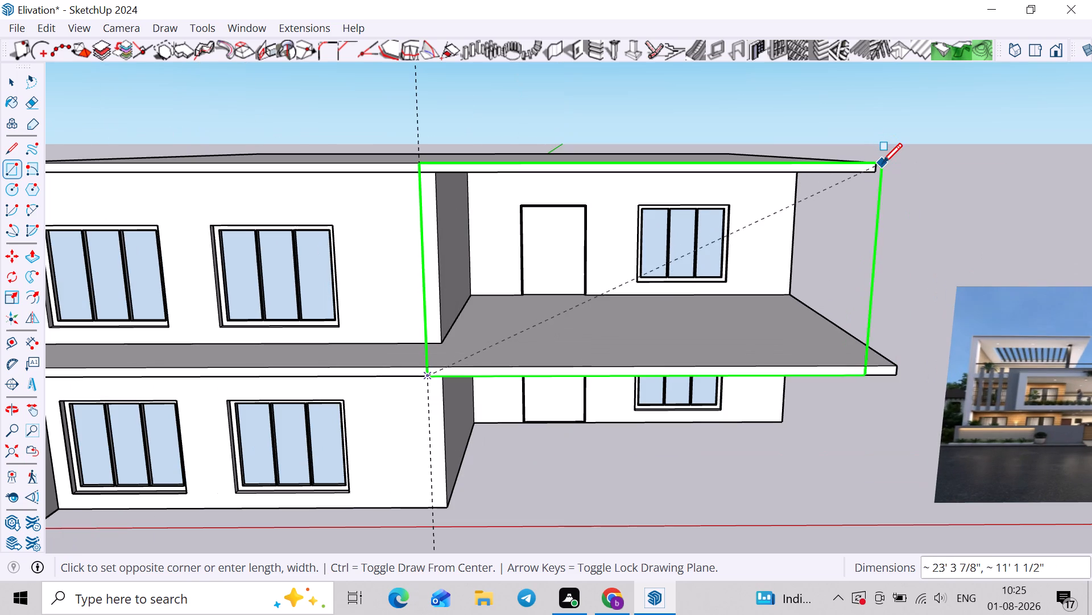
pyautogui.scroll(3, 874, 159)
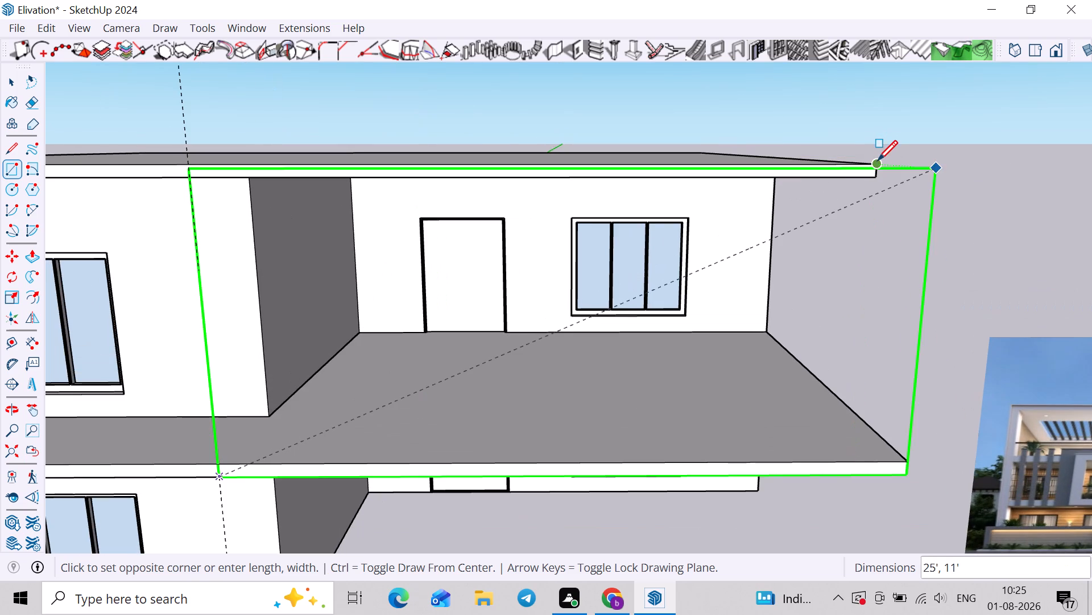
pyautogui.click(878, 160)
pyautogui.scroll(-4, 878, 160)
pyautogui.moveTo(838, 259); pyautogui.dragTo(649, 280, button='middle')
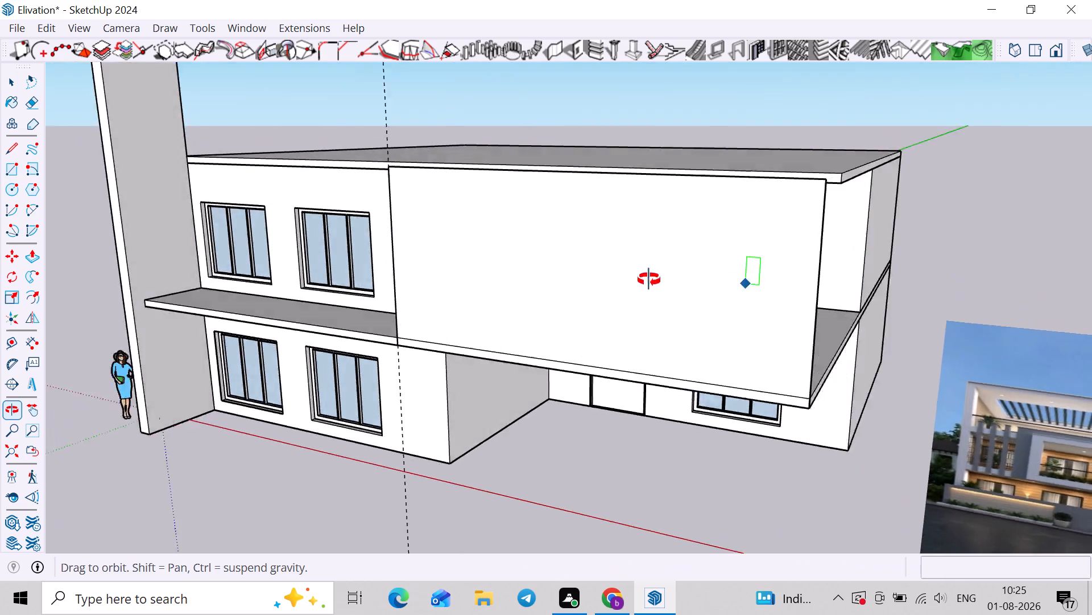
pyautogui.moveTo(649, 280); pyautogui.dragTo(902, 312, button='middle')
pyautogui.scroll(-1, 551, 351)
pyautogui.moveTo(784, 312); pyautogui.dragTo(878, 294, button='middle')
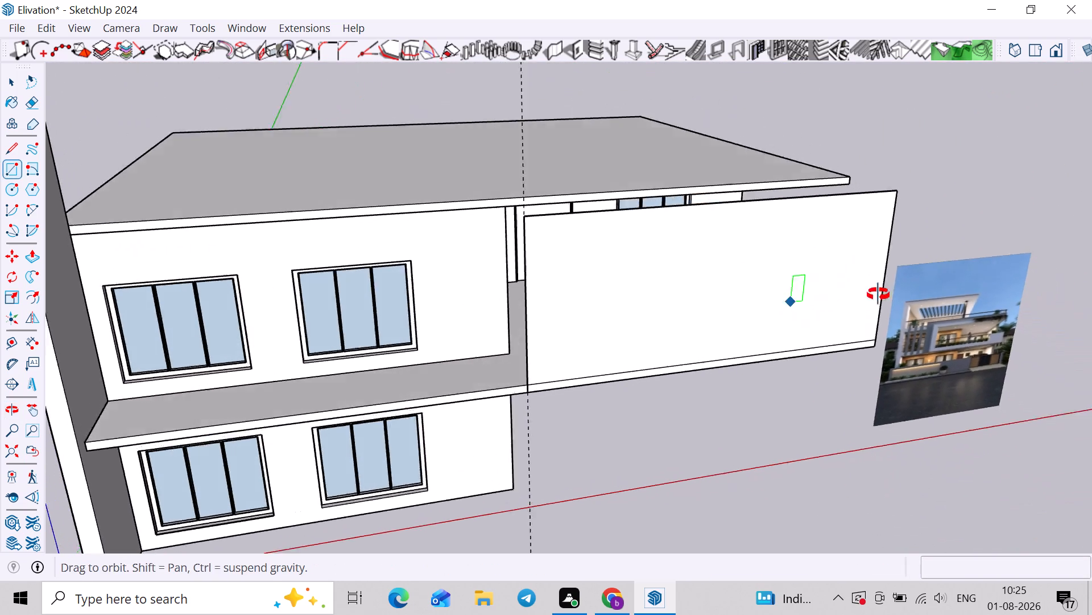
pyautogui.moveTo(878, 294); pyautogui.dragTo(943, 272, button='middle')
pyautogui.press('space')
# Compare the front rectangle and overall facade with the balcony frame in the reference image.
pyautogui.scroll(-4, 788, 262)
pyautogui.moveTo(810, 257); pyautogui.dragTo(698, 227, button='middle')
pyautogui.scroll(7, 908, 374)
pyautogui.keyDown('shift'); pyautogui.moveTo(941, 322); pyautogui.dragTo(849, 337, button='middle'); pyautogui.keyUp('shift')
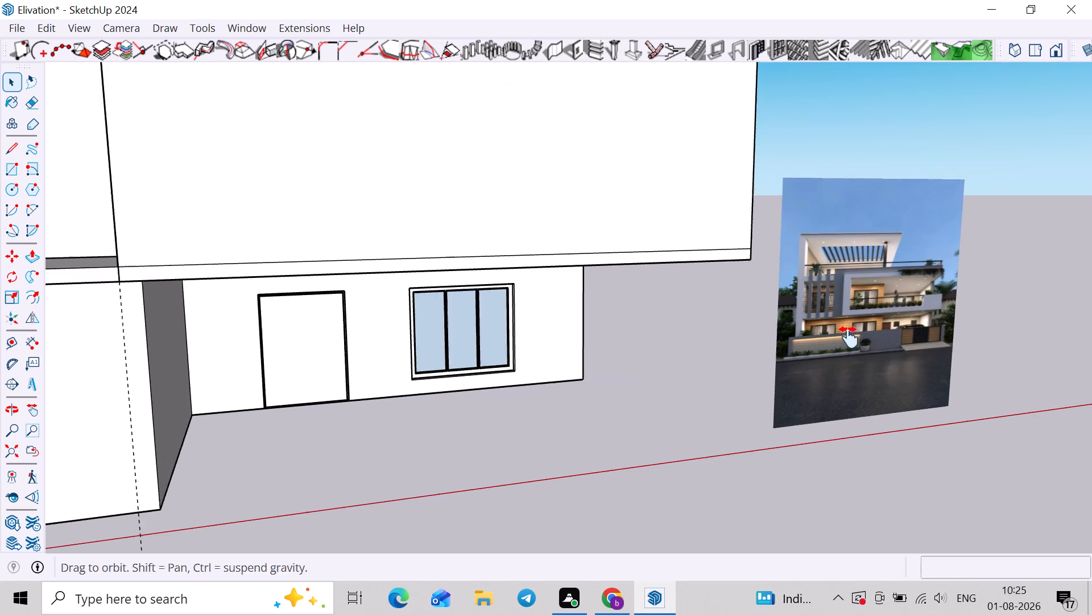
pyautogui.keyDown('shift'); pyautogui.moveTo(849, 337); pyautogui.dragTo(835, 337, button='middle'); pyautogui.keyUp('shift')
pyautogui.moveTo(889, 315); pyautogui.dragTo(707, 305, button='middle')
pyautogui.scroll(-9, 710, 302)
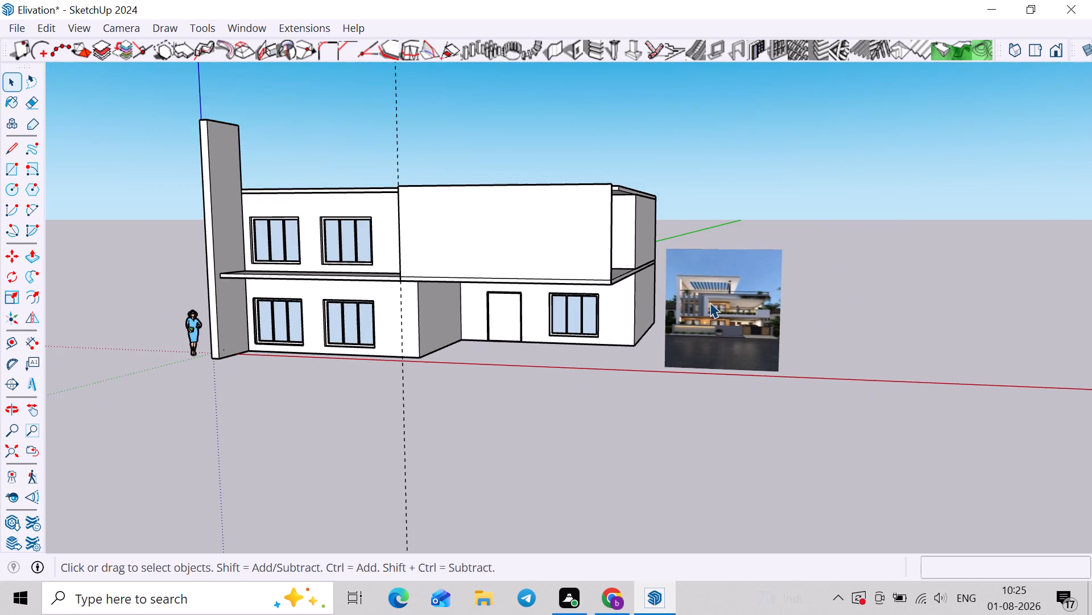
# Open the roof slab's group, extend its front edge face forward to the front rectangle's plane, and leave the group.
pyautogui.scroll(3, 710, 302)
pyautogui.moveTo(564, 337); pyautogui.dragTo(528, 436, button='middle')
pyautogui.moveTo(532, 244); pyautogui.dragTo(516, 319, button='middle')
pyautogui.scroll(3, 564, 198)
pyautogui.press('space')
pyautogui.doubleClick(544, 286)
pyautogui.scroll(4, 544, 283)
pyautogui.doubleClick(545, 284)
pyautogui.press('p')
pyautogui.click(547, 284)
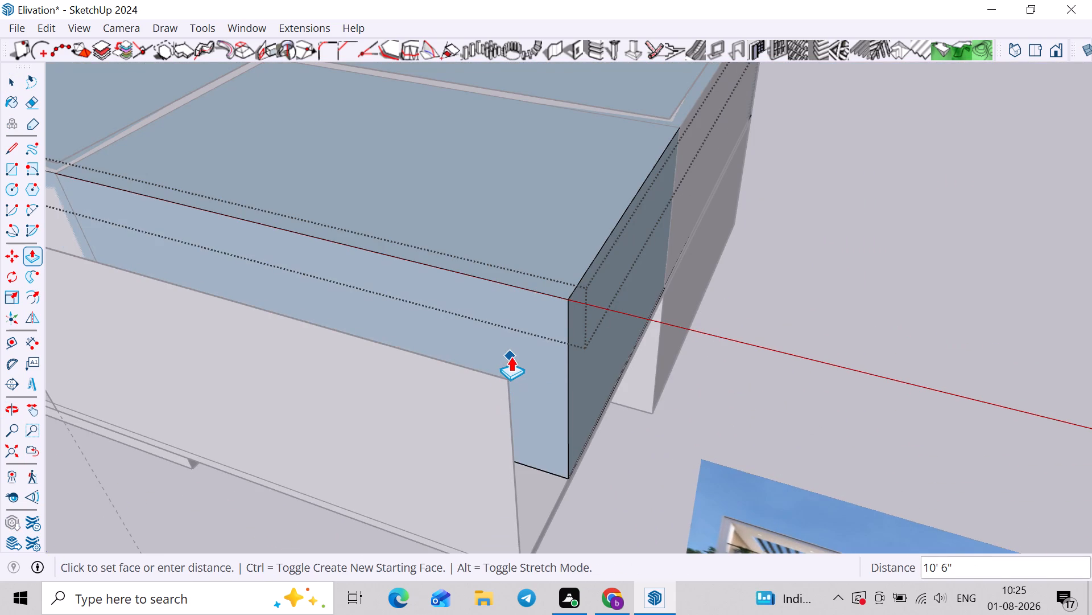
pyautogui.press('Escape')
pyautogui.scroll(3, 607, 287)
pyautogui.click(523, 289)
pyautogui.scroll(-4, 429, 419)
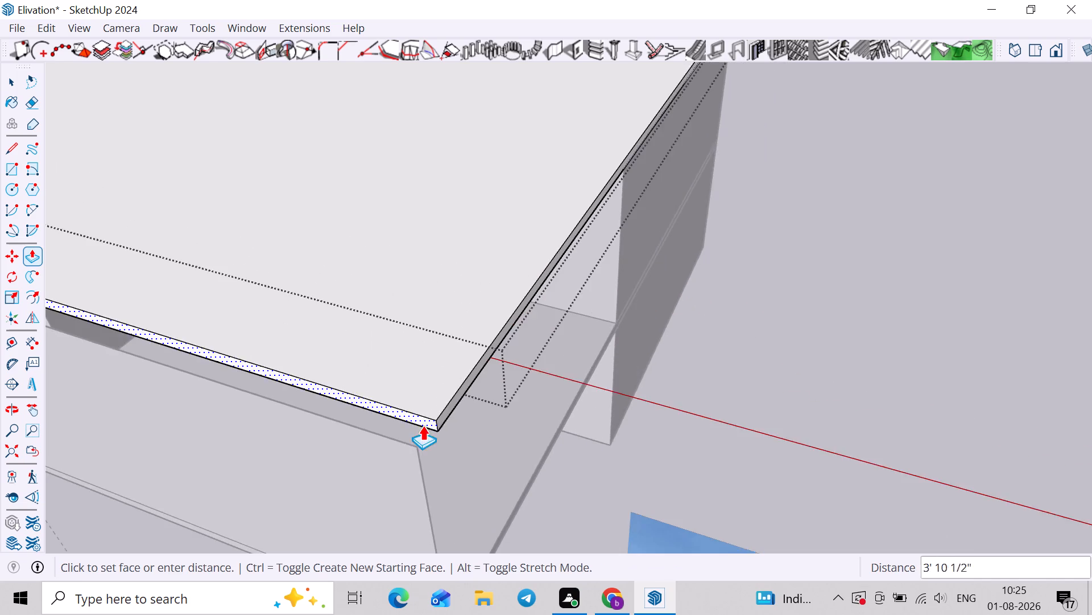
pyautogui.keyDown('shift'); pyautogui.moveTo(421, 427); pyautogui.dragTo(447, 384, button='middle'); pyautogui.keyUp('shift')
pyautogui.click(457, 397)
pyautogui.scroll(-8, 462, 395)
pyautogui.keyDown('shift'); pyautogui.moveTo(523, 409); pyautogui.dragTo(693, 370, button='middle'); pyautogui.keyUp('shift')
pyautogui.moveTo(439, 404); pyautogui.dragTo(586, 337, button='middle')
pyautogui.press('space')
pyautogui.click(741, 215)
pyautogui.moveTo(805, 274); pyautogui.dragTo(772, 157, button='middle')
pyautogui.click(787, 150)
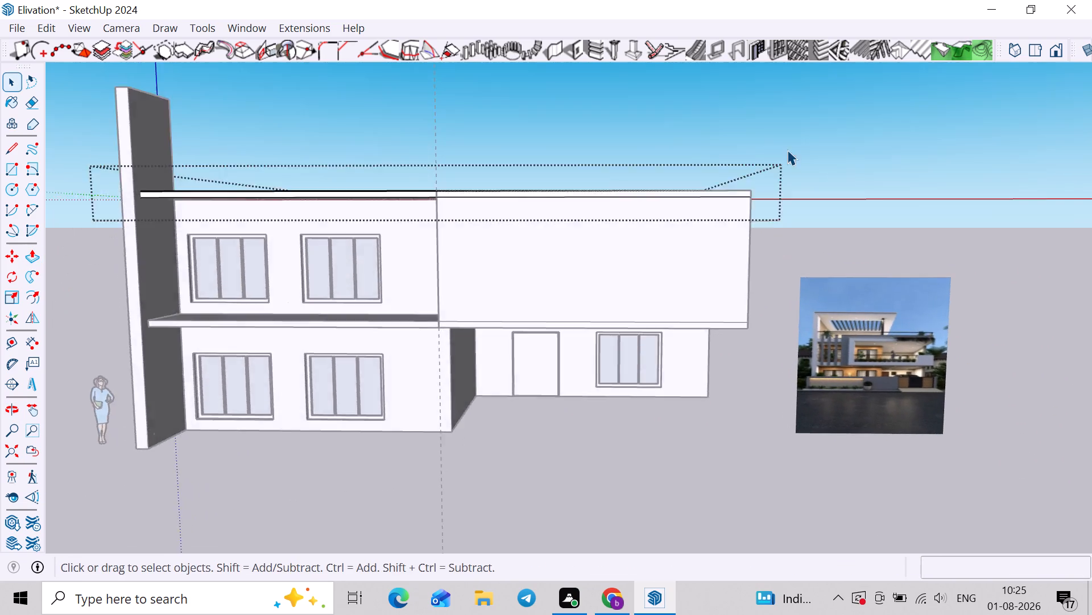
# Compare the front rectangle with the balcony frame in the reference image.
pyautogui.moveTo(754, 240); pyautogui.dragTo(572, 271, button='middle')
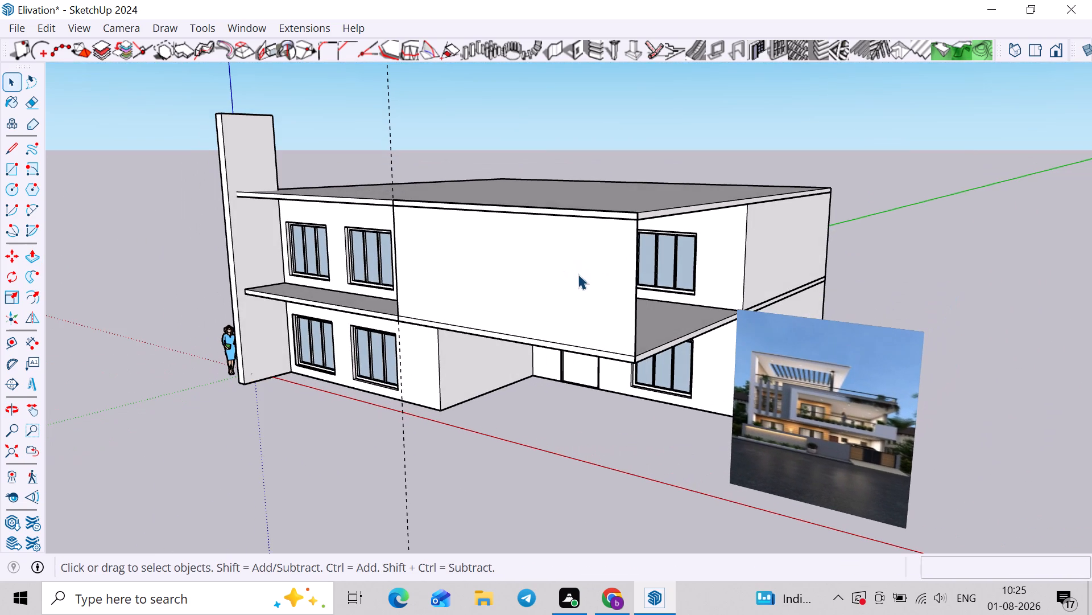
pyautogui.scroll(7, 789, 299)
pyautogui.keyDown('shift'); pyautogui.moveTo(820, 456); pyautogui.dragTo(771, 224, button='middle'); pyautogui.keyUp('shift')
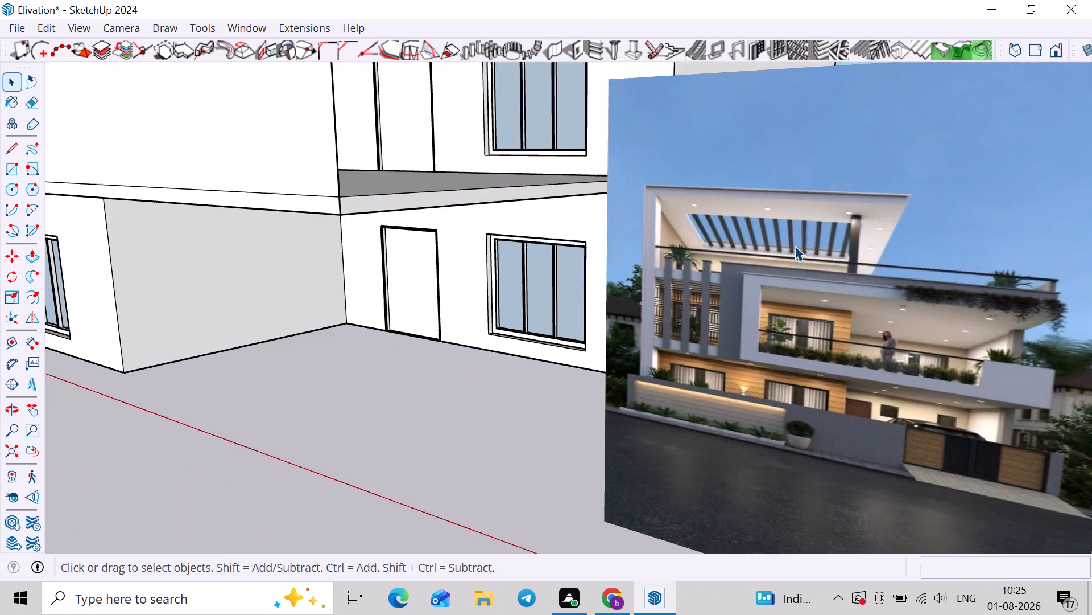
pyautogui.scroll(3, 834, 278)
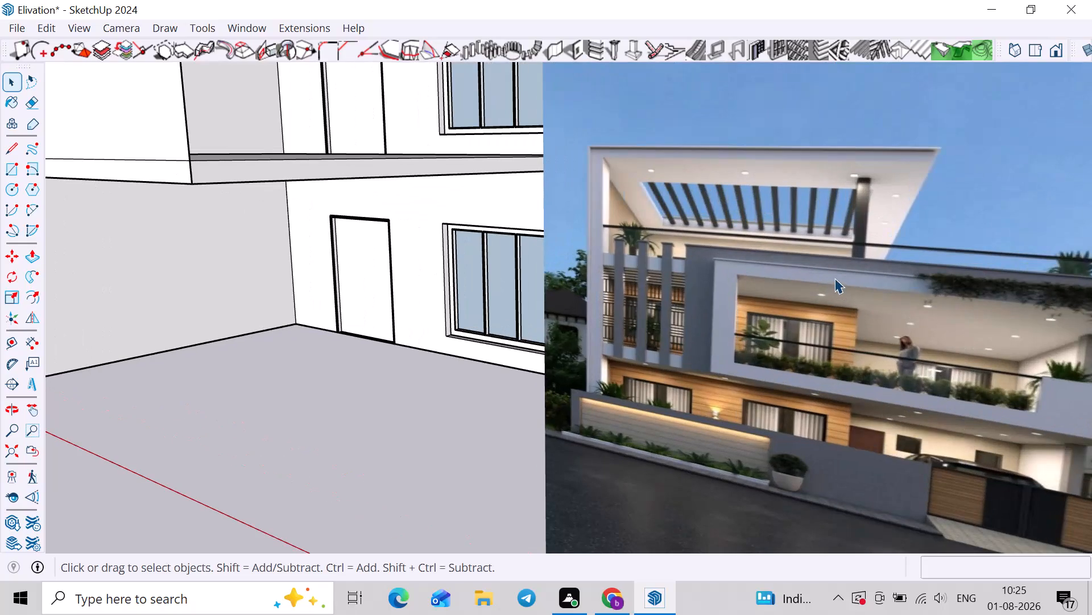
pyautogui.scroll(-14, 834, 278)
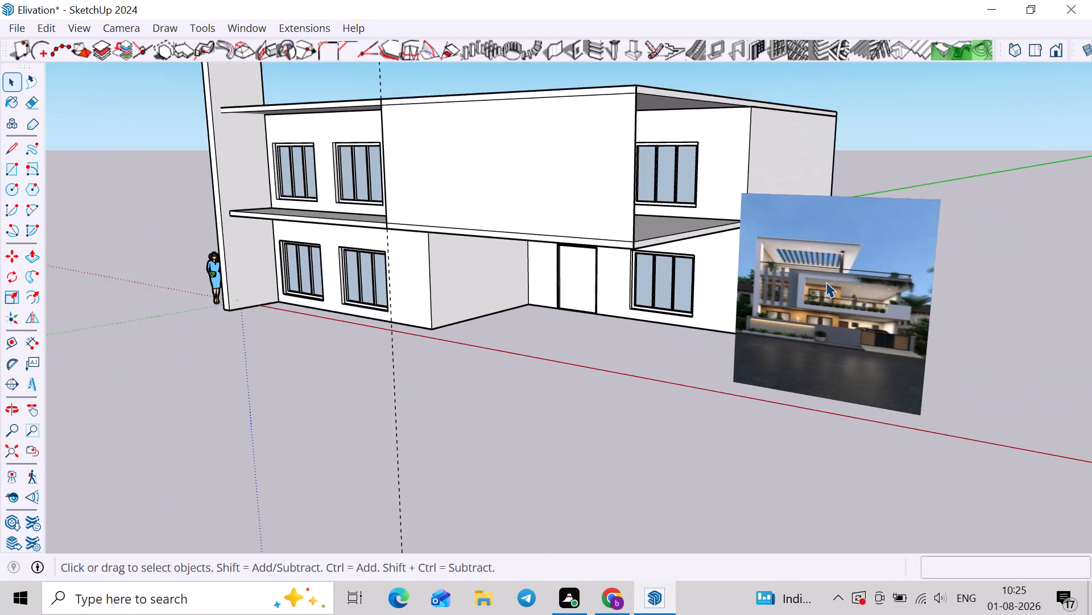
pyautogui.scroll(-4, 826, 282)
# Make the front rectangle's face and edges into a group.
pyautogui.moveTo(658, 280); pyautogui.dragTo(789, 294, button='middle')
pyautogui.scroll(3, 646, 205)
pyautogui.doubleClick(661, 201)
pyautogui.rightClick(663, 201)
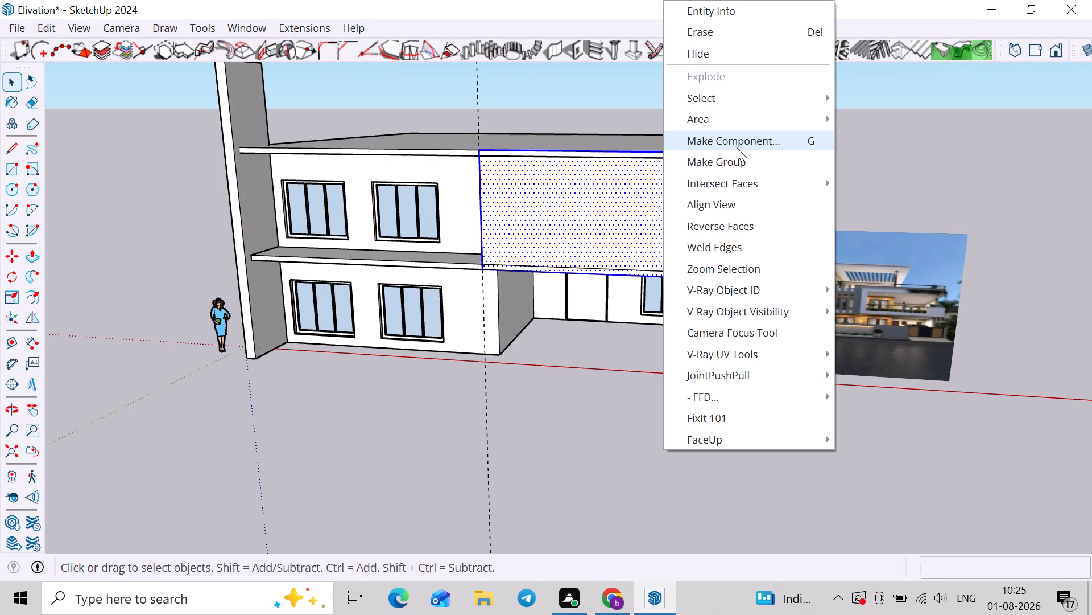
pyautogui.click(729, 167)
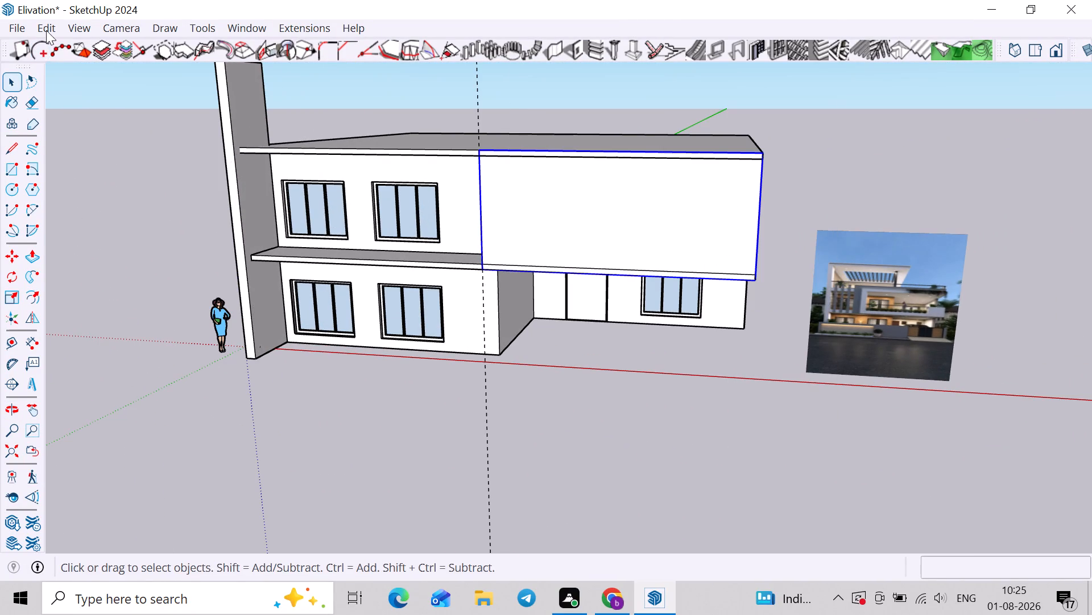
# Delete all guides in the model.
pyautogui.click(46, 30)
pyautogui.click(95, 207)
# Open the front rectangle's group and extrude its face 6" outward with Push/Pull.
pyautogui.scroll(3, 714, 296)
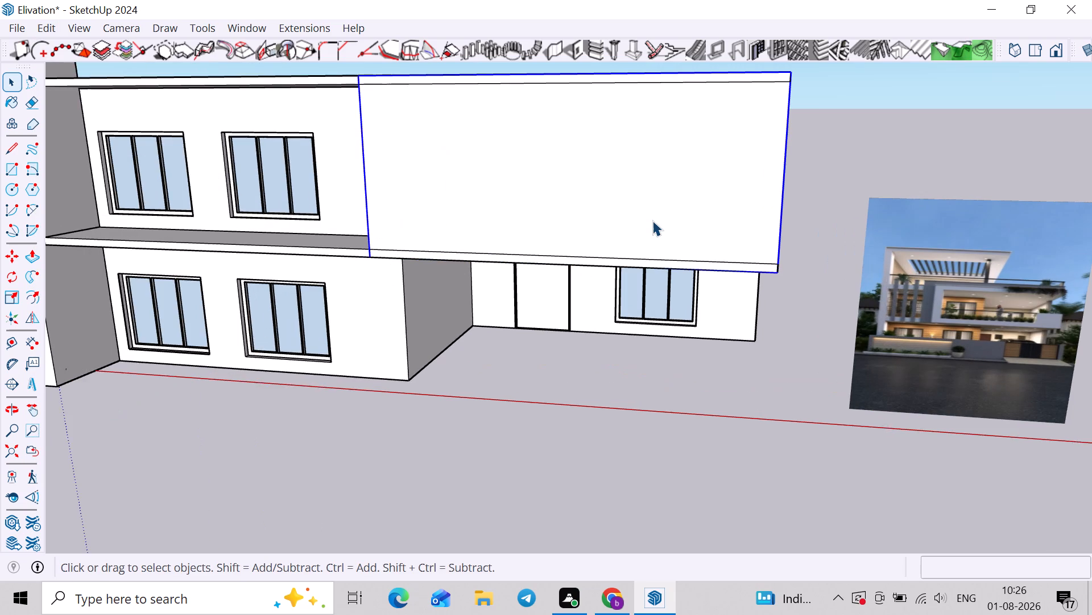
pyautogui.doubleClick(652, 219)
pyautogui.scroll(2, 615, 220)
pyautogui.doubleClick(601, 215)
pyautogui.scroll(-4, 600, 215)
pyautogui.moveTo(591, 231); pyautogui.dragTo(628, 231, button='middle')
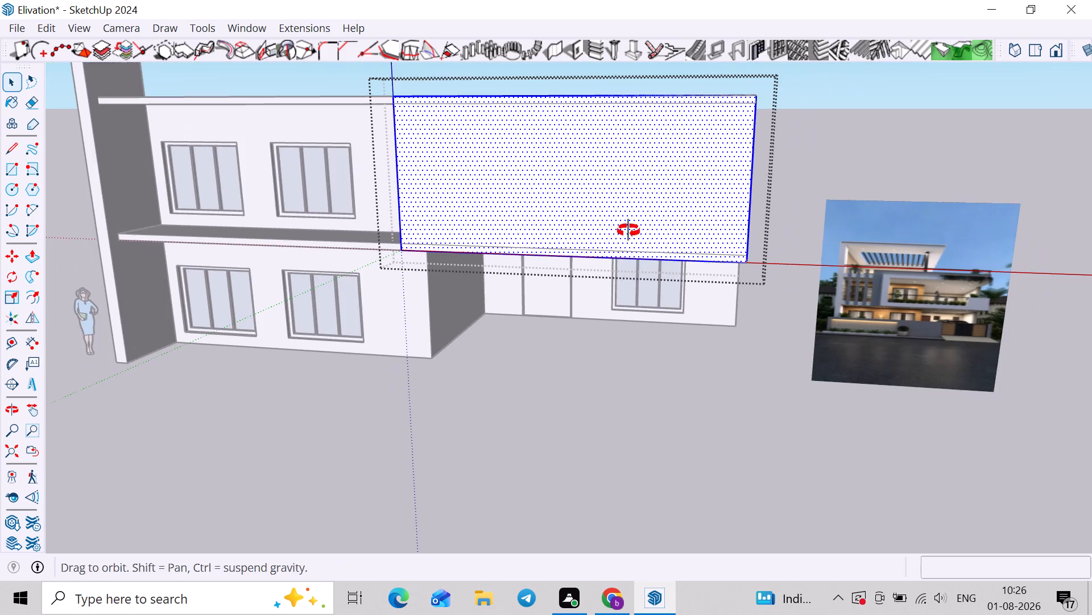
pyautogui.moveTo(628, 231); pyautogui.dragTo(651, 230, button='middle')
pyautogui.scroll(1, 606, 220)
pyautogui.scroll(1, 554, 220)
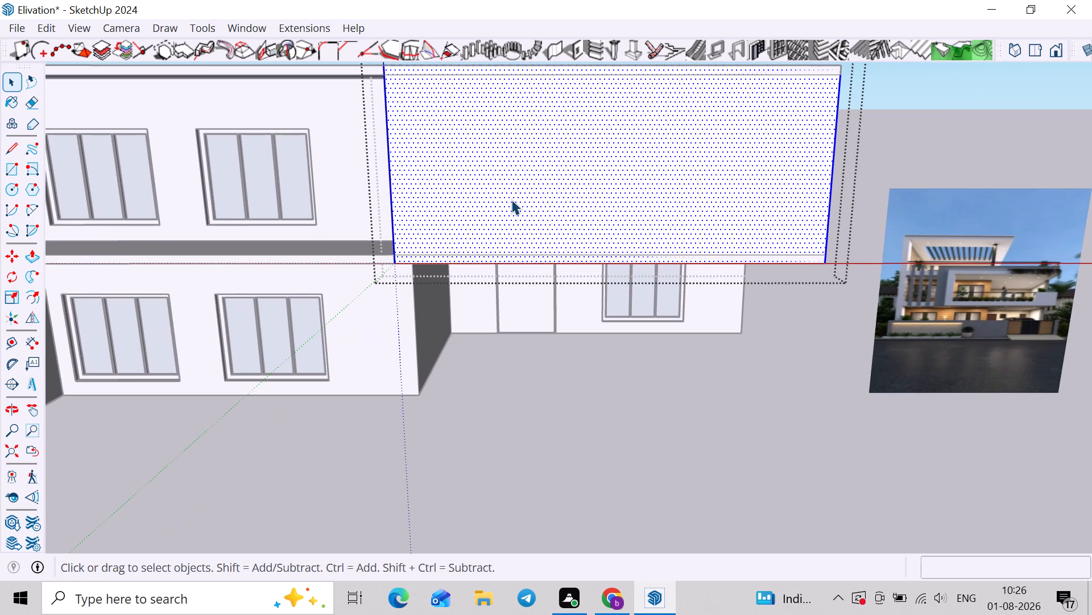
pyautogui.press('p')
pyautogui.click(511, 199)
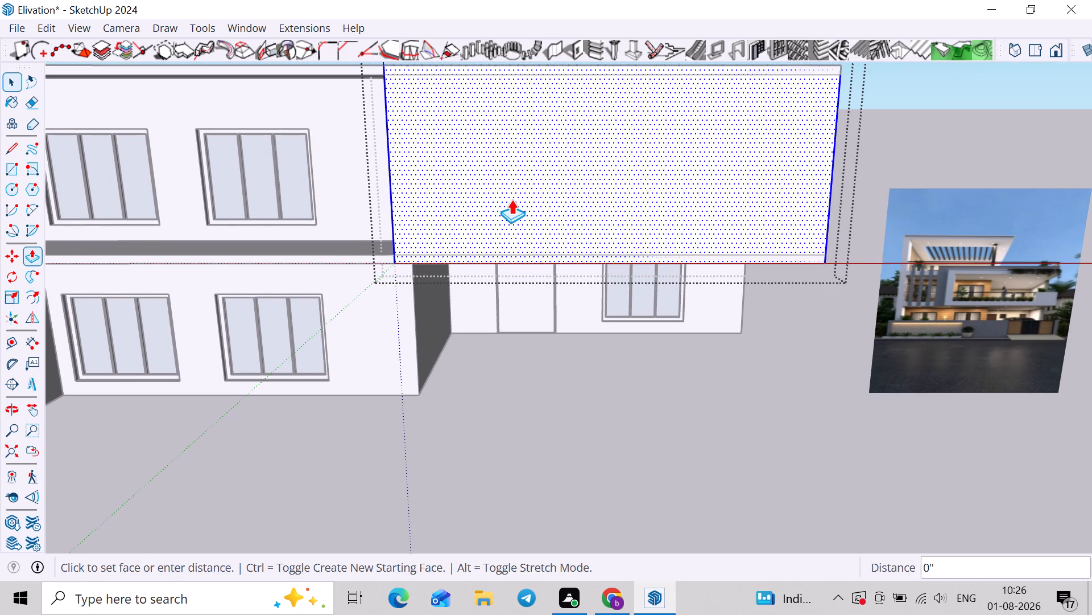
pyautogui.write('6"')
pyautogui.press('Return')
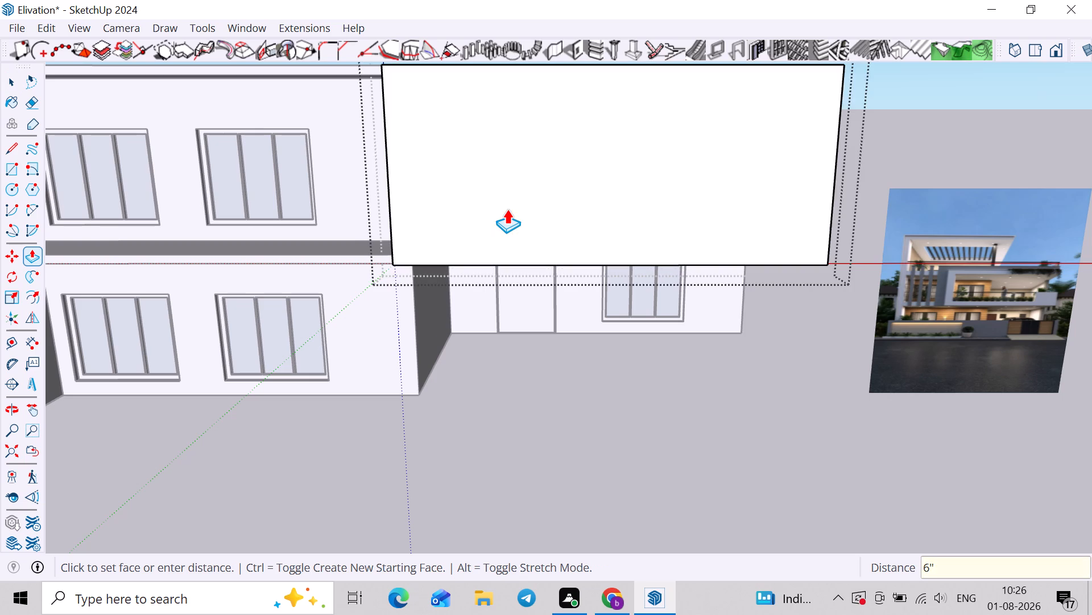
pyautogui.moveTo(514, 211); pyautogui.dragTo(519, 201, button='middle')
pyautogui.press('space')
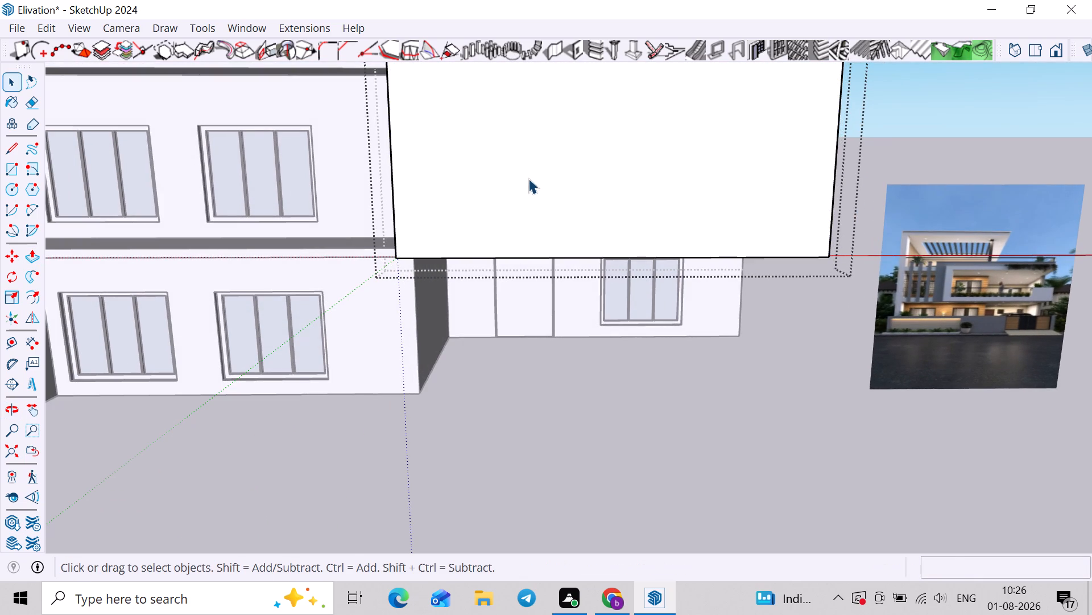
# Place two vertical guides on the front panel, 2' in from its edge nearest the tall side wall and 2' beyond that.
pyautogui.press('t')
pyautogui.scroll(1, 482, 188)
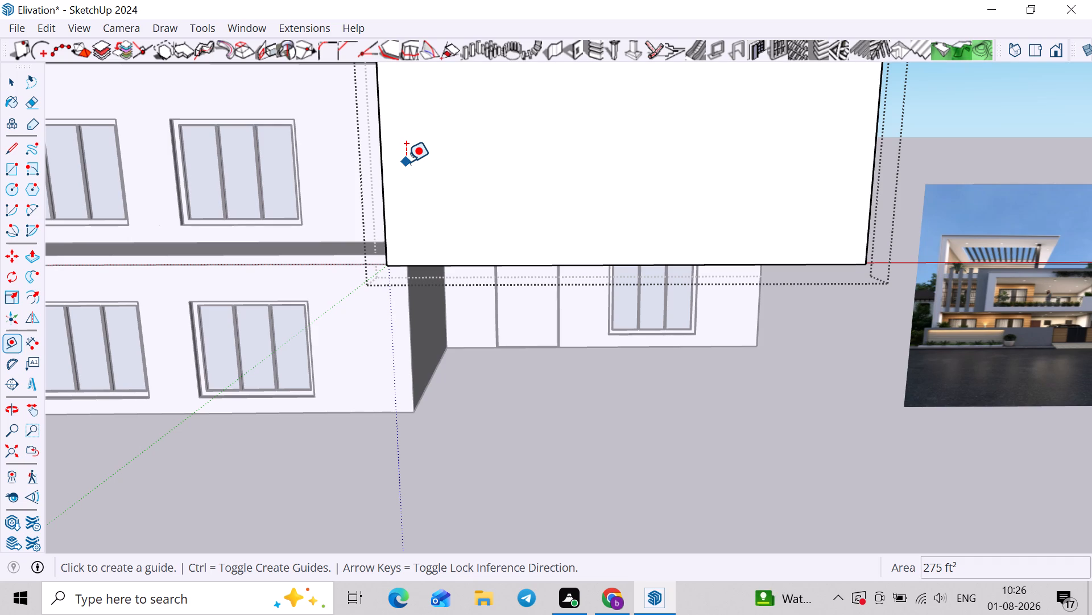
pyautogui.scroll(-5, 655, 253)
pyautogui.keyDown('shift'); pyautogui.moveTo(652, 200); pyautogui.dragTo(472, 285, button='middle'); pyautogui.keyUp('shift')
pyautogui.moveTo(472, 290); pyautogui.dragTo(328, 377, button='middle')
pyautogui.moveTo(354, 330); pyautogui.dragTo(512, 297, button='middle')
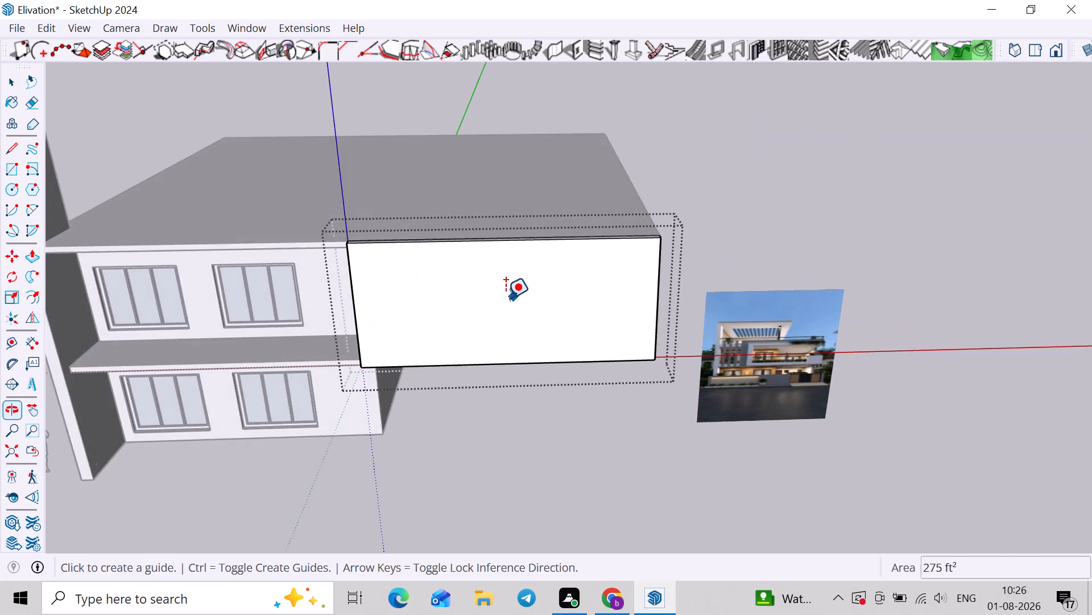
pyautogui.scroll(3, 501, 300)
pyautogui.moveTo(496, 303); pyautogui.dragTo(497, 201, button='middle')
pyautogui.moveTo(337, 274); pyautogui.dragTo(379, 271, button='middle')
pyautogui.scroll(2, 337, 219)
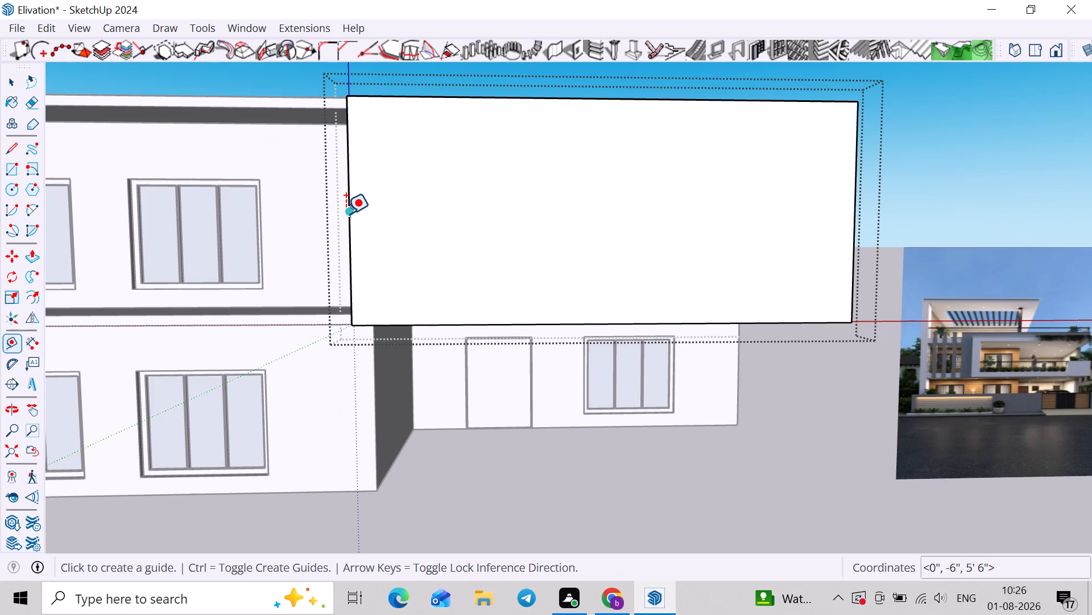
pyautogui.click(346, 218)
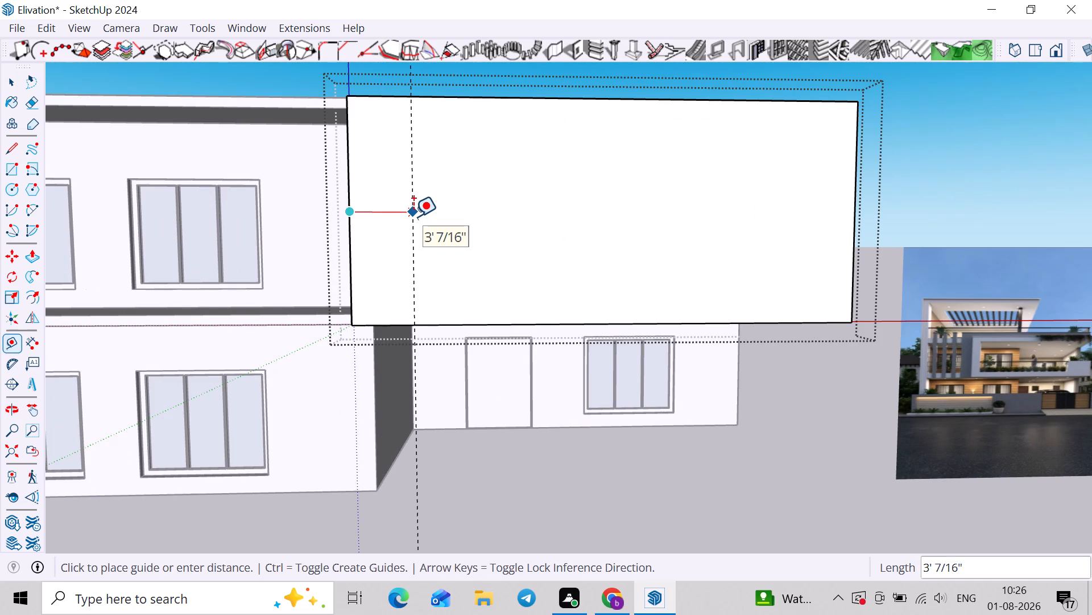
pyautogui.keyDown('shift'); pyautogui.moveTo(413, 216); pyautogui.dragTo(249, 242, button='middle'); pyautogui.keyUp('shift')
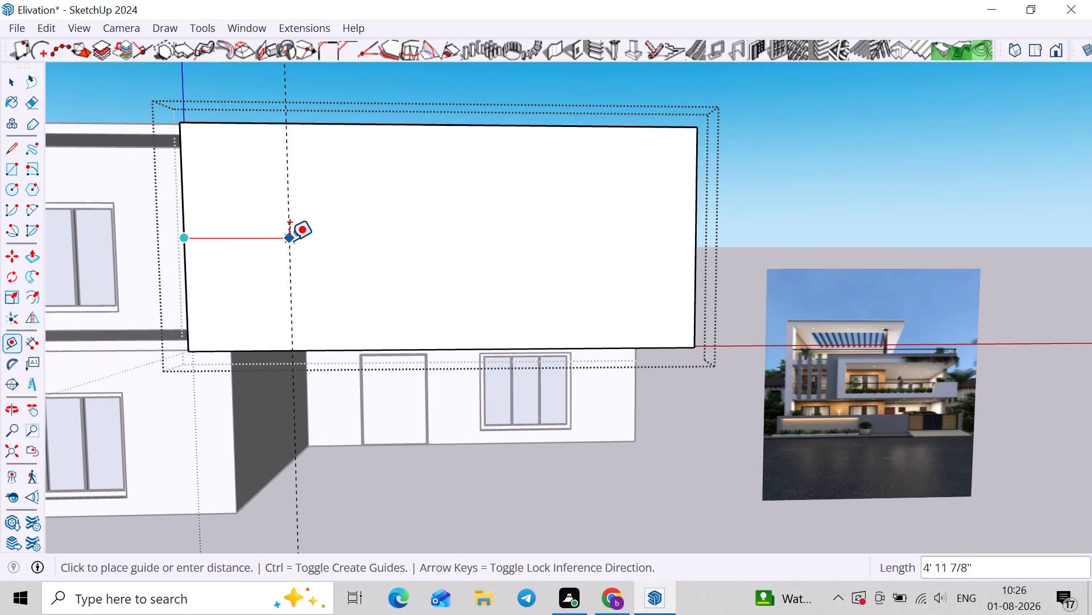
pyautogui.write("2'")
pyautogui.press('Return')
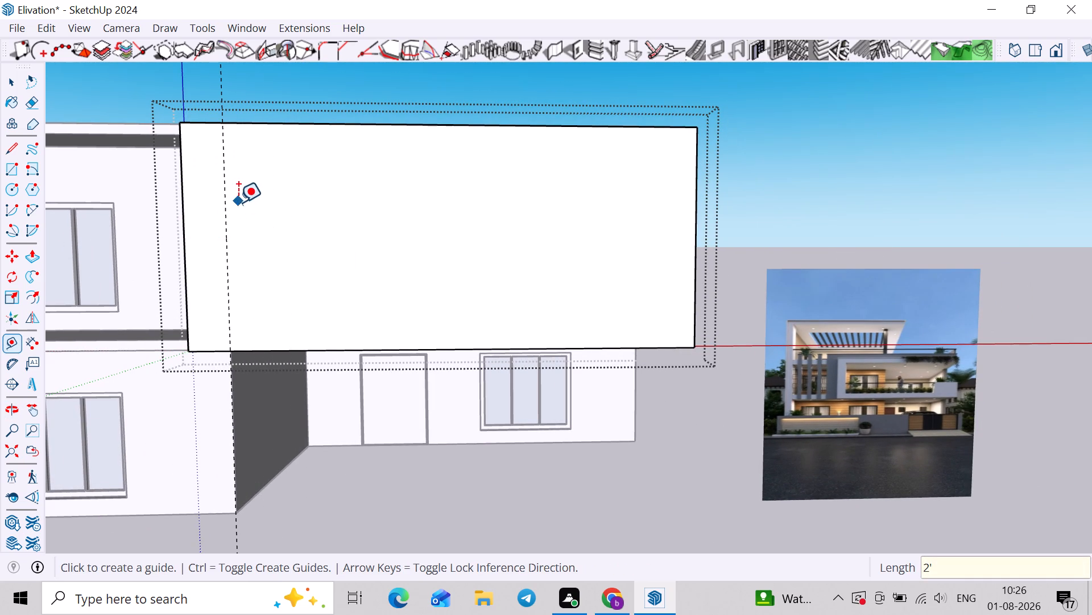
pyautogui.click(230, 214)
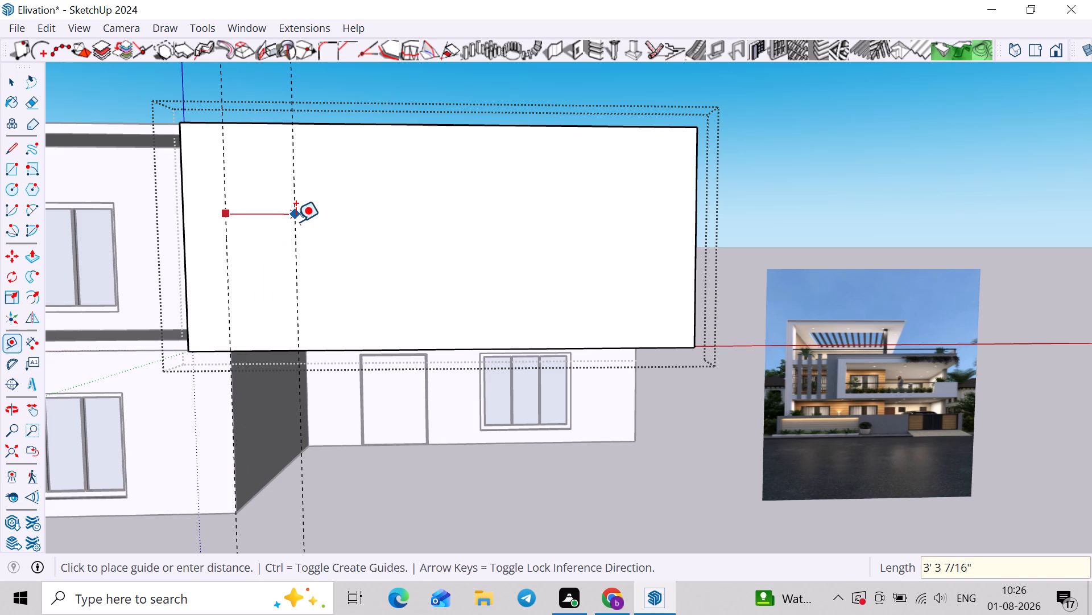
pyautogui.write("2'")
pyautogui.press('Return')
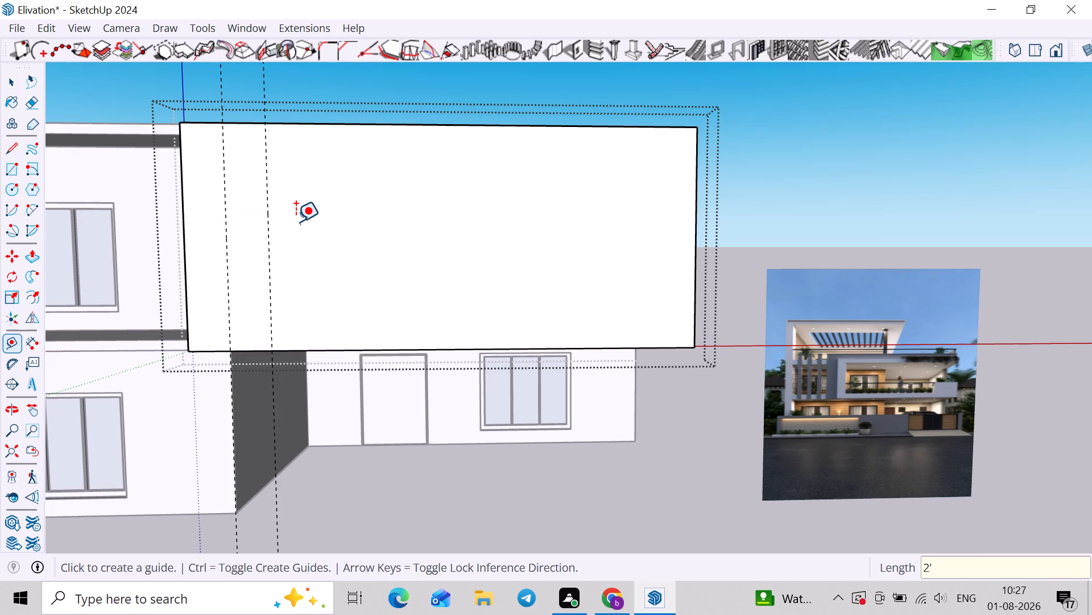
# Place horizontal guides on the front panel, 1' below its top edge and 1' above its bottom edge.
pyautogui.scroll(1, 353, 158)
pyautogui.click(379, 121)
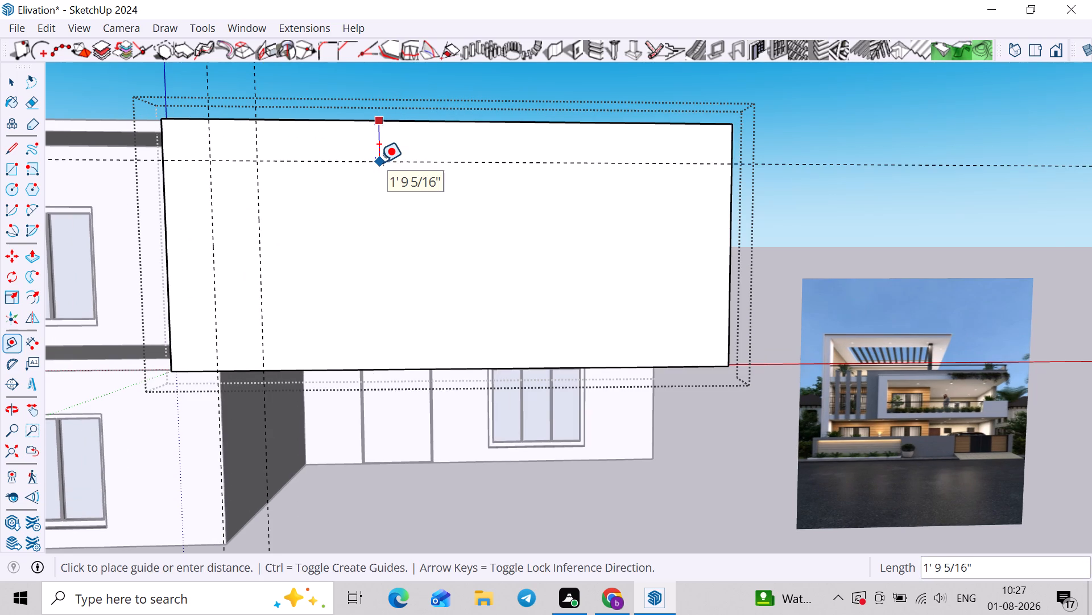
pyautogui.write("1'")
pyautogui.press('Return')
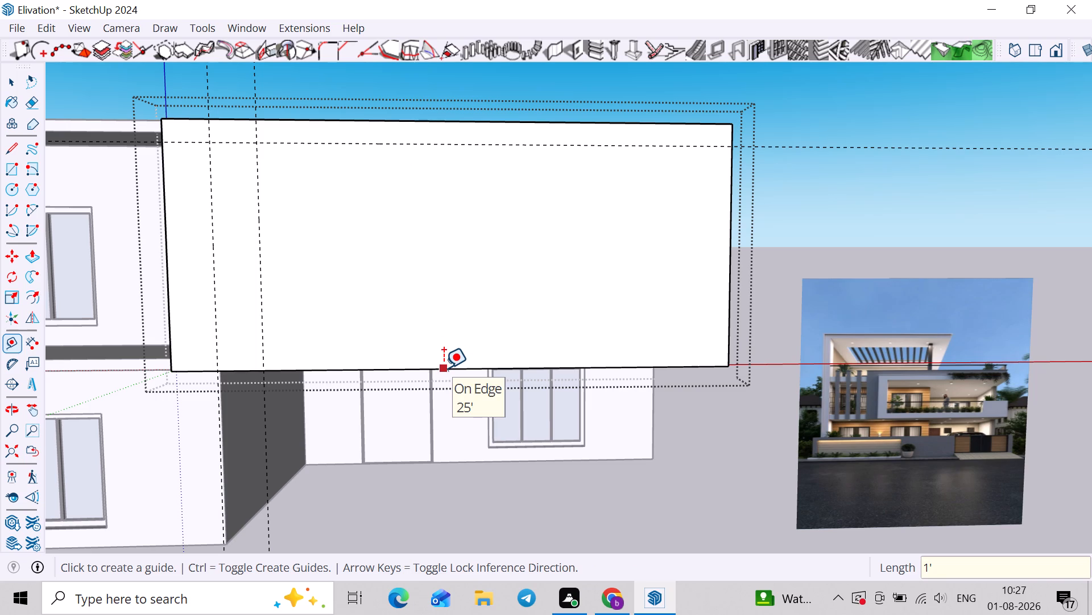
pyautogui.click(443, 369)
pyautogui.write("1'")
pyautogui.press('Return')
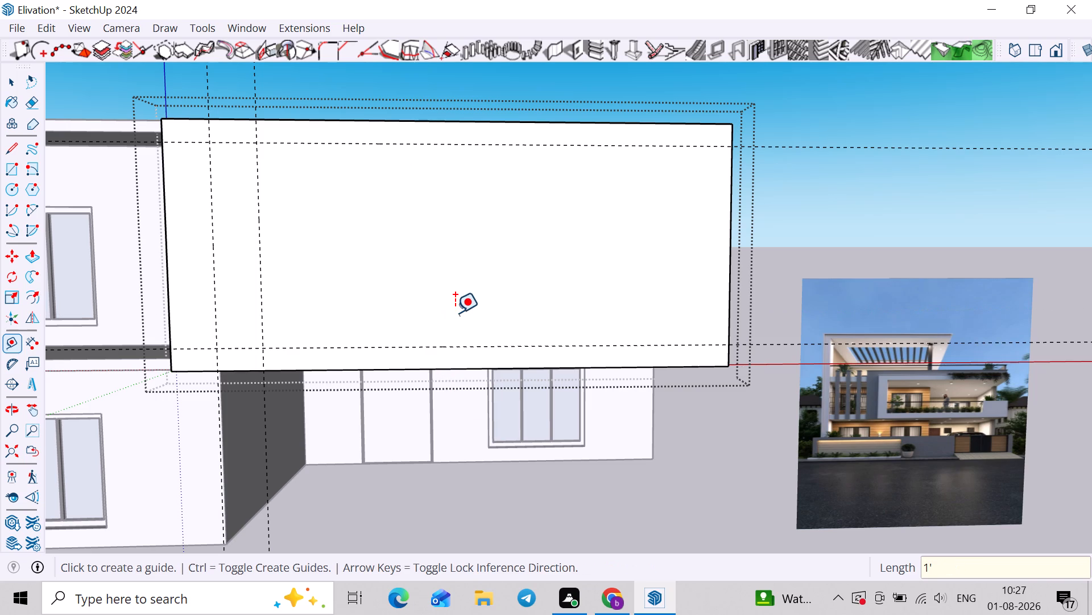
pyautogui.press('space')
# Draw a rectangle of about 21' by 9' on the front panel, from the inner vertical guide to its open end between the horizontal guides.
pyautogui.press('r')
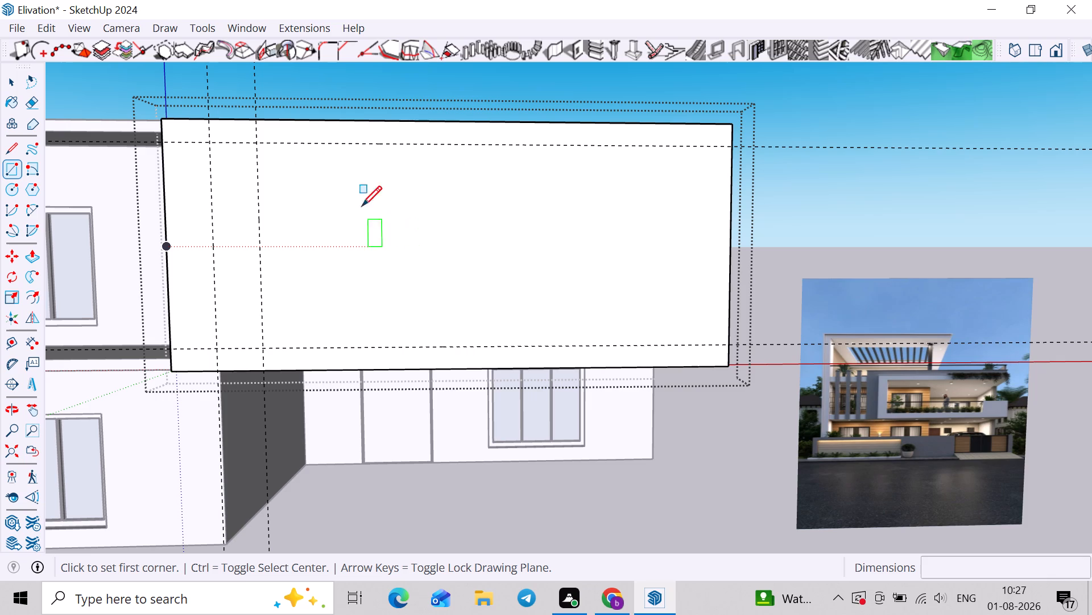
pyautogui.click(258, 141)
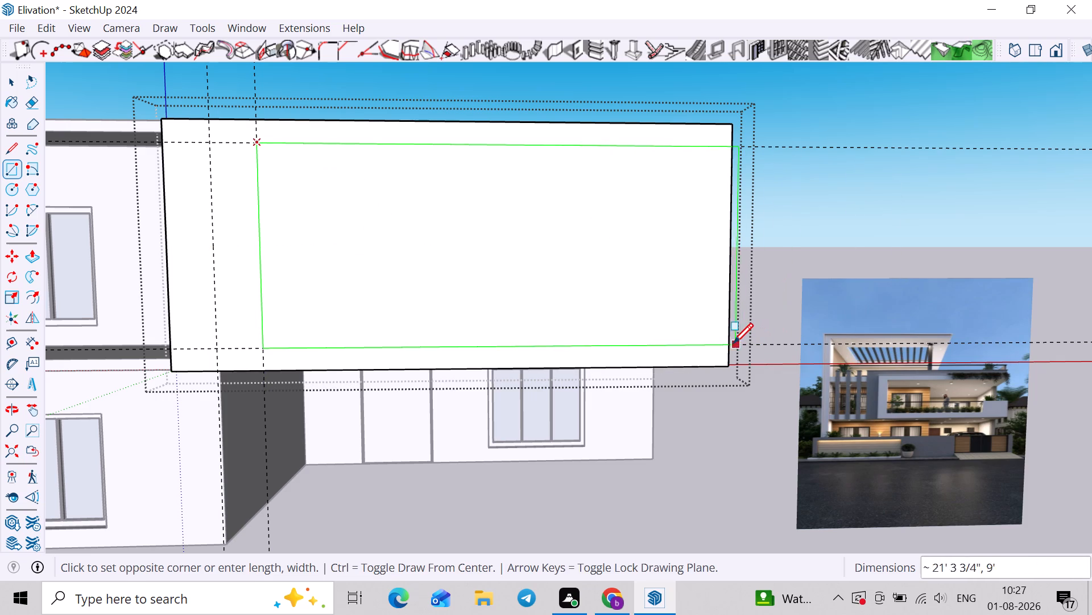
pyautogui.click(731, 343)
pyautogui.moveTo(726, 338); pyautogui.dragTo(583, 361, button='middle')
# Push the inner rectangle back 6" through the panel to cut the balcony opening.
pyautogui.press('space')
pyautogui.click(584, 327)
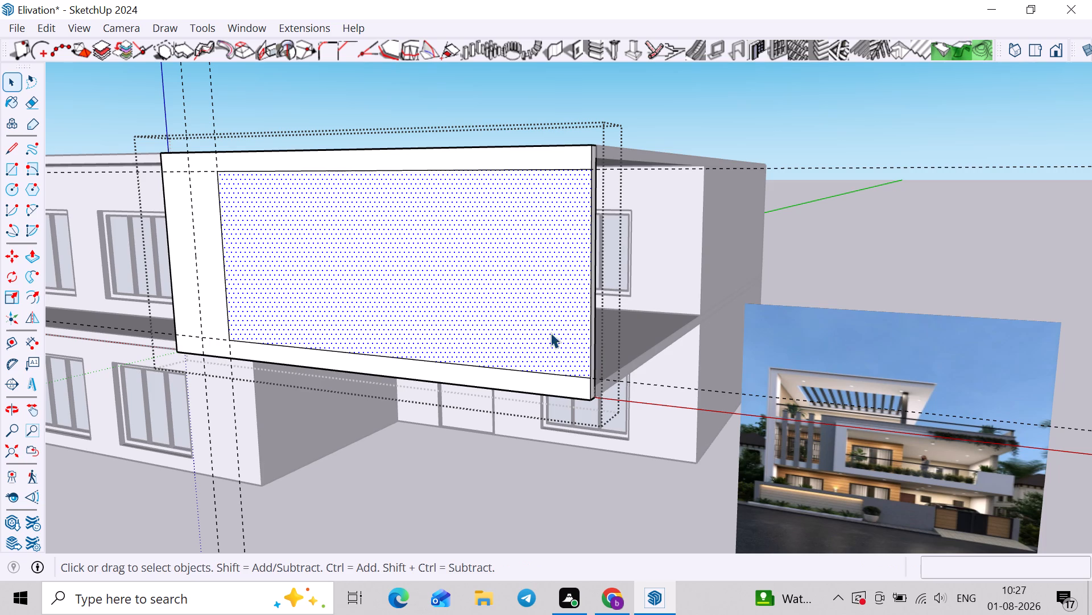
pyautogui.press('p')
pyautogui.click(515, 330)
pyautogui.click(591, 275)
# Examine the C-shaped balcony frame from several sides against the reference image.
pyautogui.moveTo(597, 293); pyautogui.dragTo(802, 318, button='middle')
pyautogui.scroll(-4, 752, 315)
pyautogui.moveTo(705, 323); pyautogui.dragTo(702, 313, button='middle')
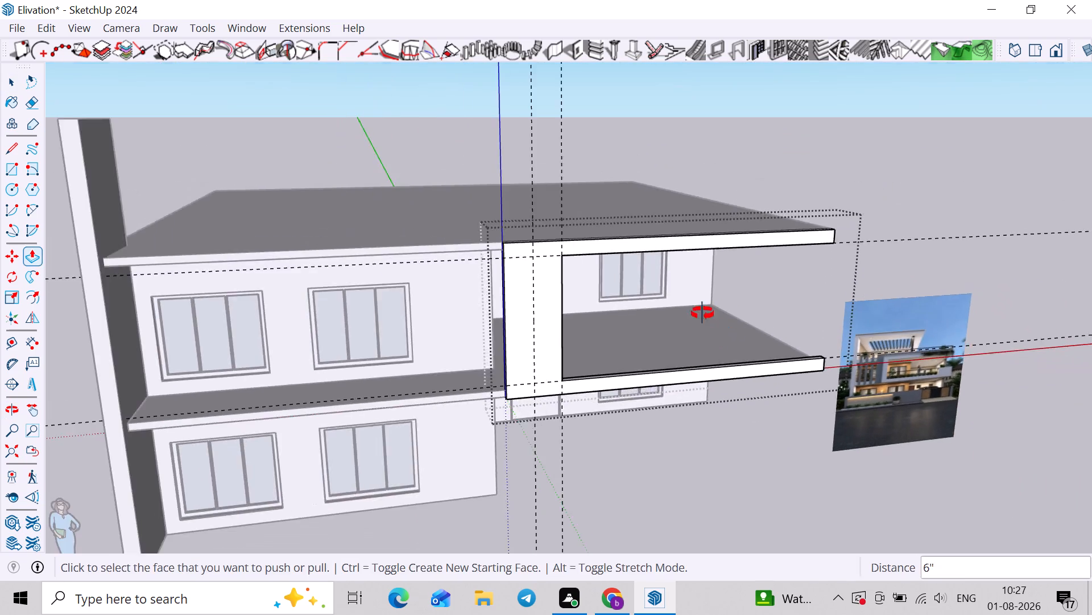
pyautogui.moveTo(702, 313); pyautogui.dragTo(685, 242, button='middle')
pyautogui.keyDown('shift'); pyautogui.moveTo(671, 281); pyautogui.dragTo(532, 280, button='middle'); pyautogui.keyUp('shift')
pyautogui.scroll(-3, 660, 297)
pyautogui.moveTo(665, 300); pyautogui.dragTo(659, 341, button='middle')
pyautogui.scroll(3, 786, 265)
pyautogui.moveTo(743, 276); pyautogui.dragTo(690, 269, button='middle')
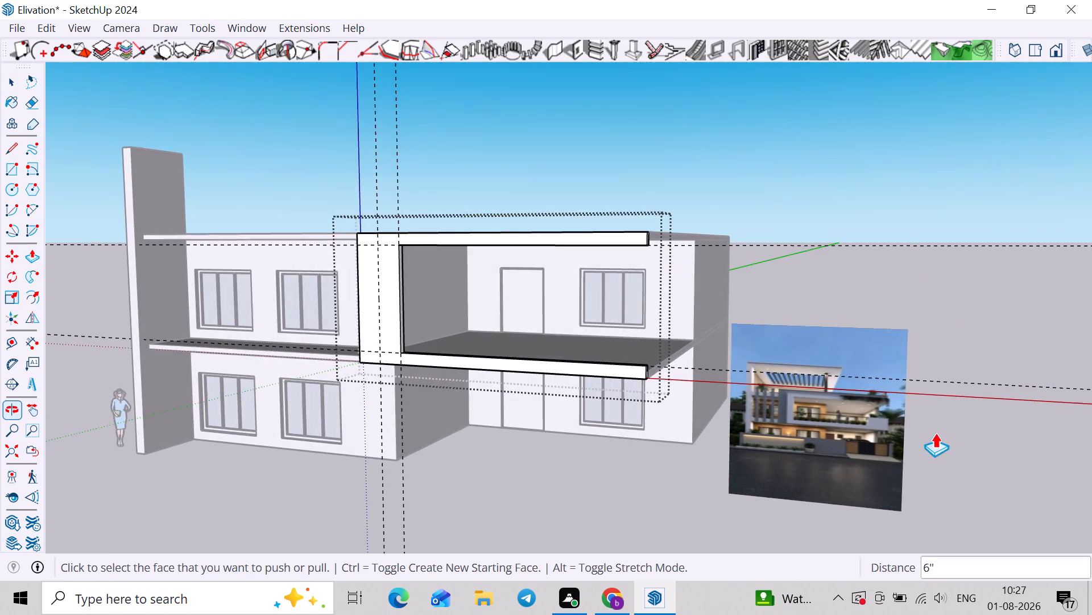
# Extend the lower rail's open end outward by 6".
pyautogui.scroll(3, 965, 458)
pyautogui.moveTo(462, 243); pyautogui.dragTo(435, 321, button='middle')
pyautogui.scroll(6, 499, 447)
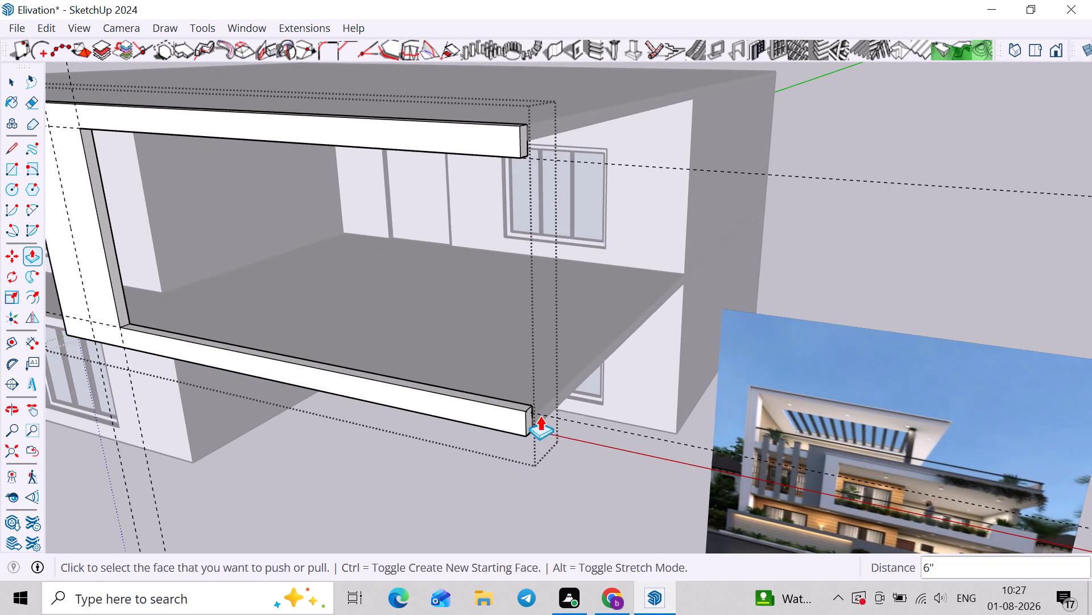
pyautogui.click(531, 417)
pyautogui.write('6"')
pyautogui.press('Return')
# Extend the lower rail's end piece back 20' along the floor slab's open side to the upper-floor wall.
pyautogui.moveTo(541, 423); pyautogui.dragTo(273, 432, button='middle')
pyautogui.moveTo(441, 383); pyautogui.dragTo(292, 457, button='middle')
pyautogui.scroll(4, 210, 360)
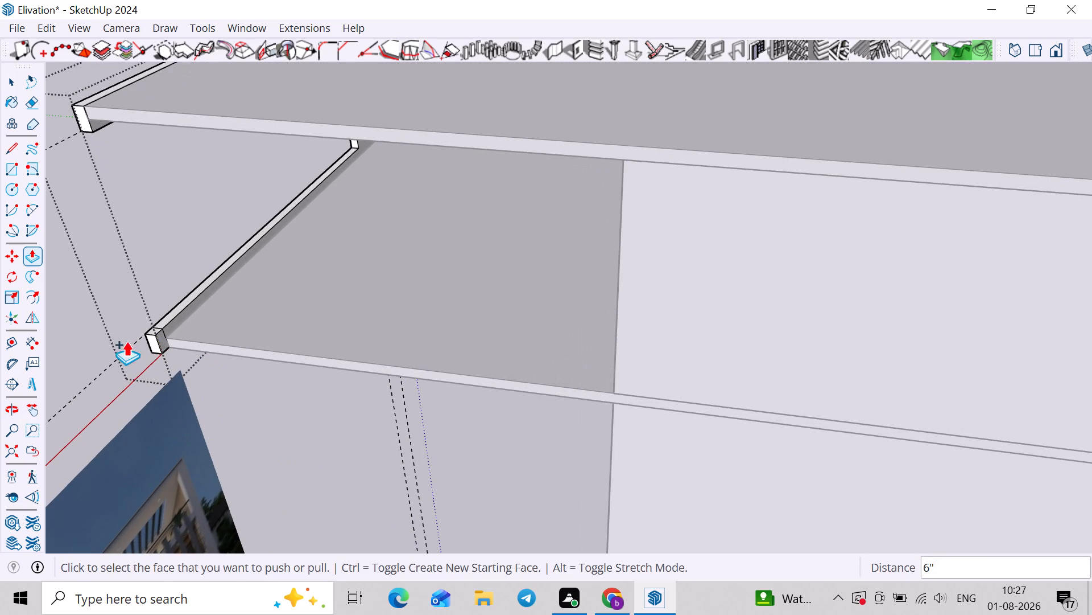
pyautogui.click(164, 340)
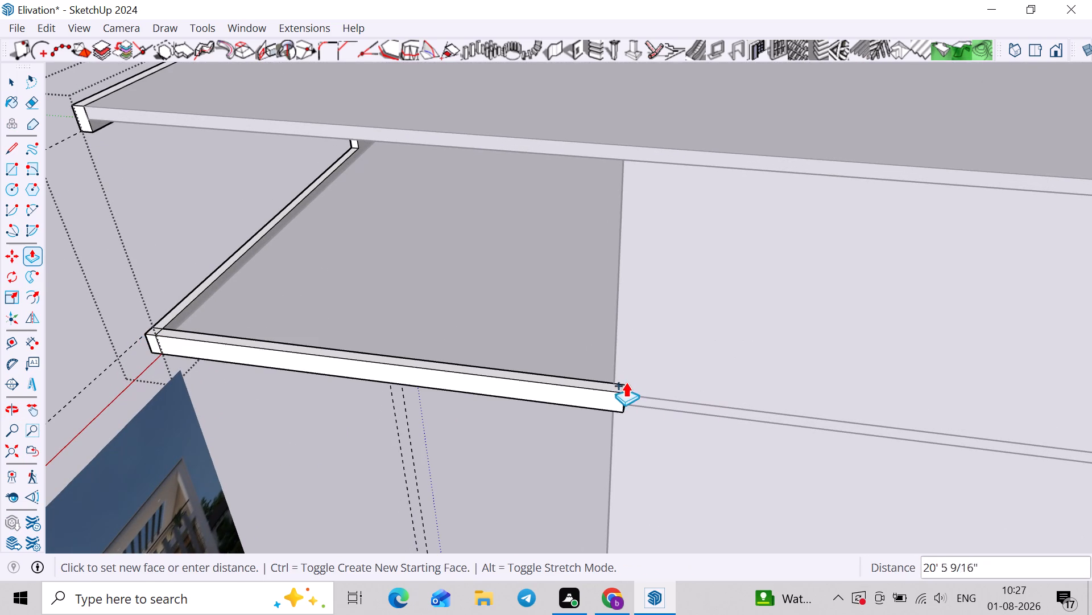
pyautogui.click(616, 367)
pyautogui.scroll(-4, 617, 366)
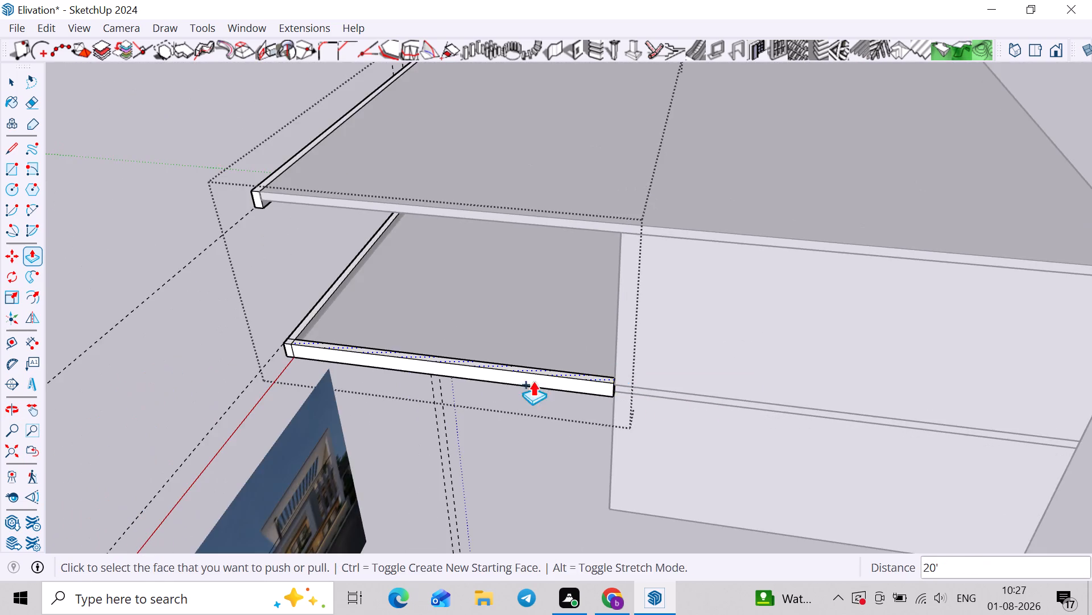
# Extend the upper rail's open end outward by 6" to line up with the lower rail.
pyautogui.keyDown('shift'); pyautogui.moveTo(493, 373); pyautogui.dragTo(605, 446, button='middle'); pyautogui.keyUp('shift')
pyautogui.keyDown('shift'); pyautogui.scroll(-1, 605, 446); pyautogui.keyUp('shift')
pyautogui.scroll(7, 356, 256)
pyautogui.click(417, 300)
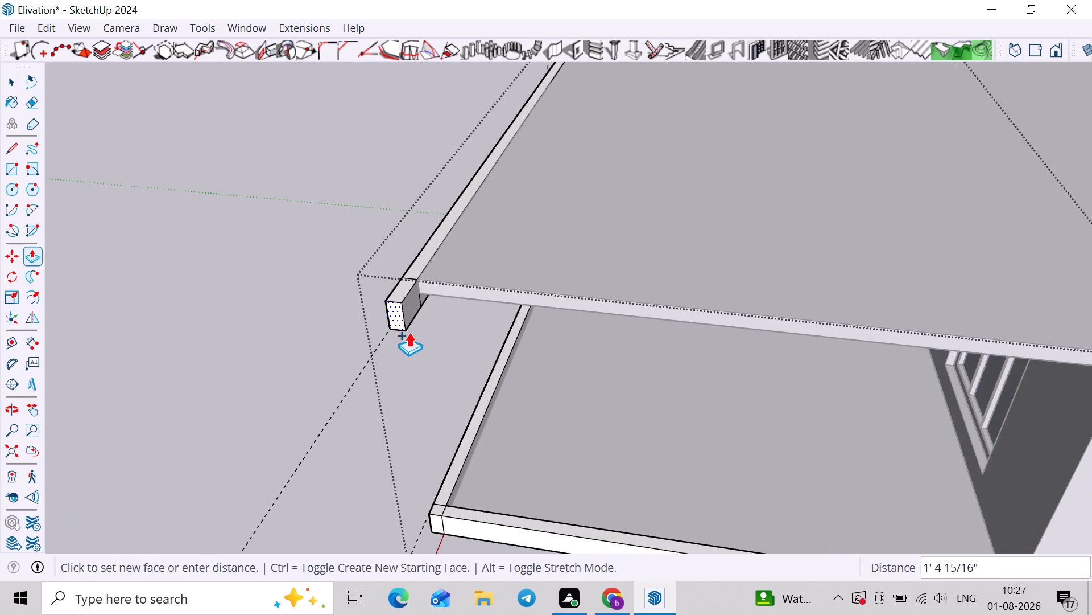
pyautogui.keyDown('shift'); pyautogui.moveTo(409, 333); pyautogui.dragTo(462, 264, button='middle'); pyautogui.keyUp('shift')
pyautogui.click(492, 473)
# Extend the upper rail's end piece back 20' along the roof slab's open side to the upper-floor wall.
pyautogui.scroll(3, 503, 225)
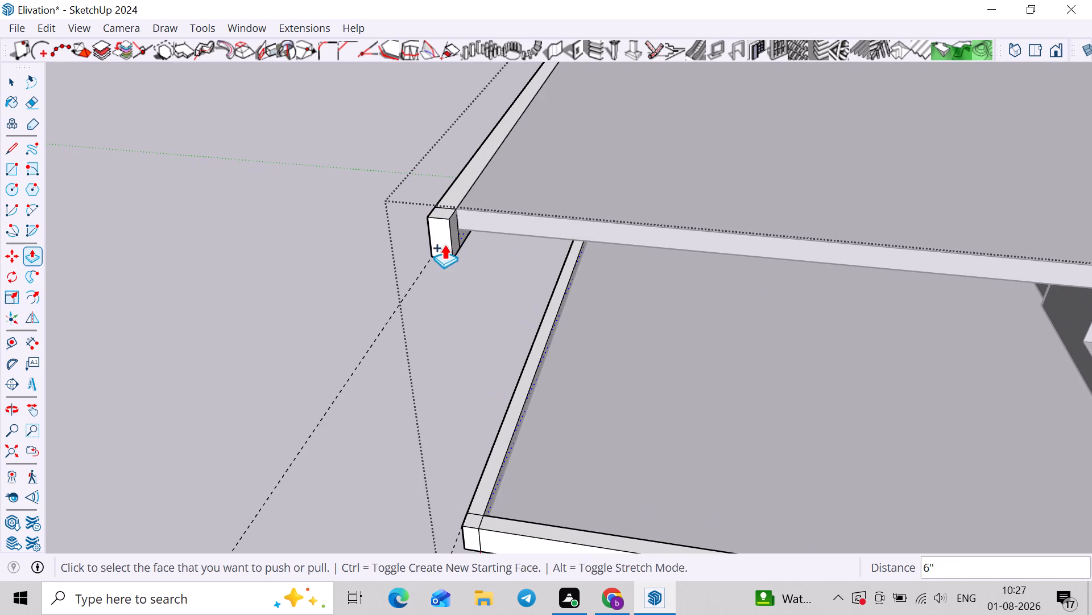
pyautogui.click(460, 243)
pyautogui.scroll(-8, 861, 314)
pyautogui.keyDown('shift'); pyautogui.scroll(1, 877, 309); pyautogui.keyUp('shift')
pyautogui.keyDown('shift'); pyautogui.moveTo(812, 312); pyautogui.dragTo(606, 315, button='middle'); pyautogui.keyUp('shift')
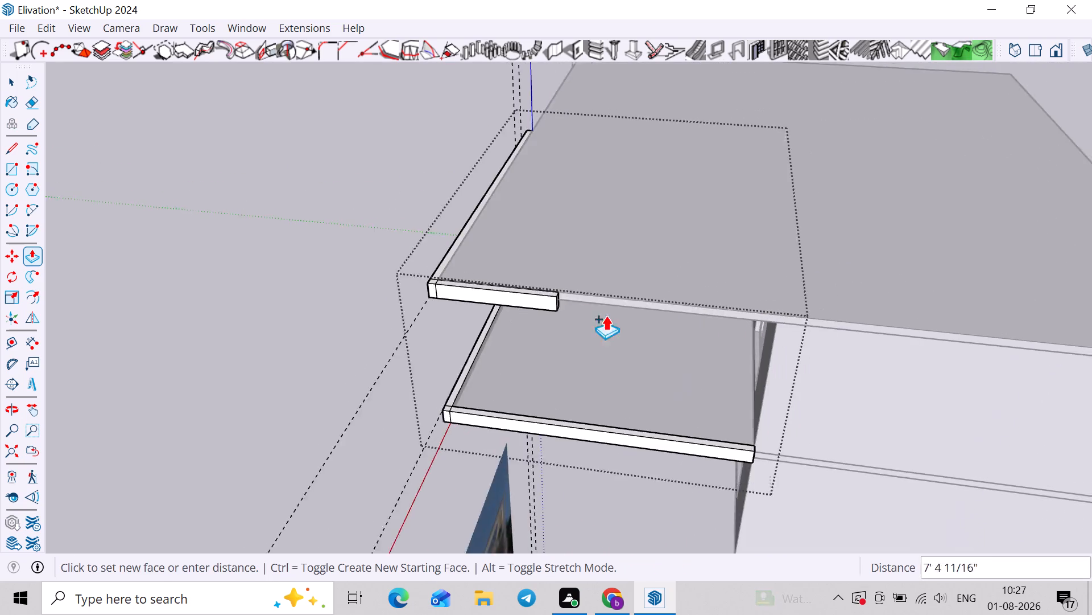
pyautogui.scroll(3, 763, 314)
pyautogui.click(774, 351)
pyautogui.scroll(-4, 774, 351)
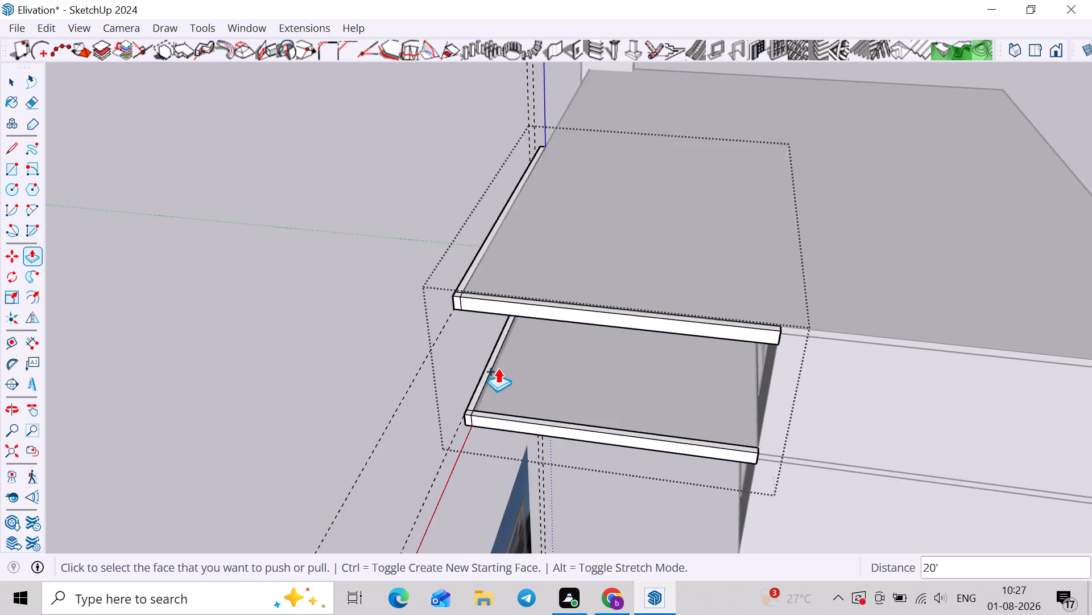
# Compare the wrapped balcony frame with the balcony in the reference image.
pyautogui.moveTo(497, 369); pyautogui.dragTo(950, 359, button='middle')
pyautogui.moveTo(854, 342); pyautogui.dragTo(915, 237, button='middle')
pyautogui.scroll(3, 846, 137)
pyautogui.keyDown('shift'); pyautogui.moveTo(924, 186); pyautogui.dragTo(901, 182, button='middle'); pyautogui.keyUp('shift')
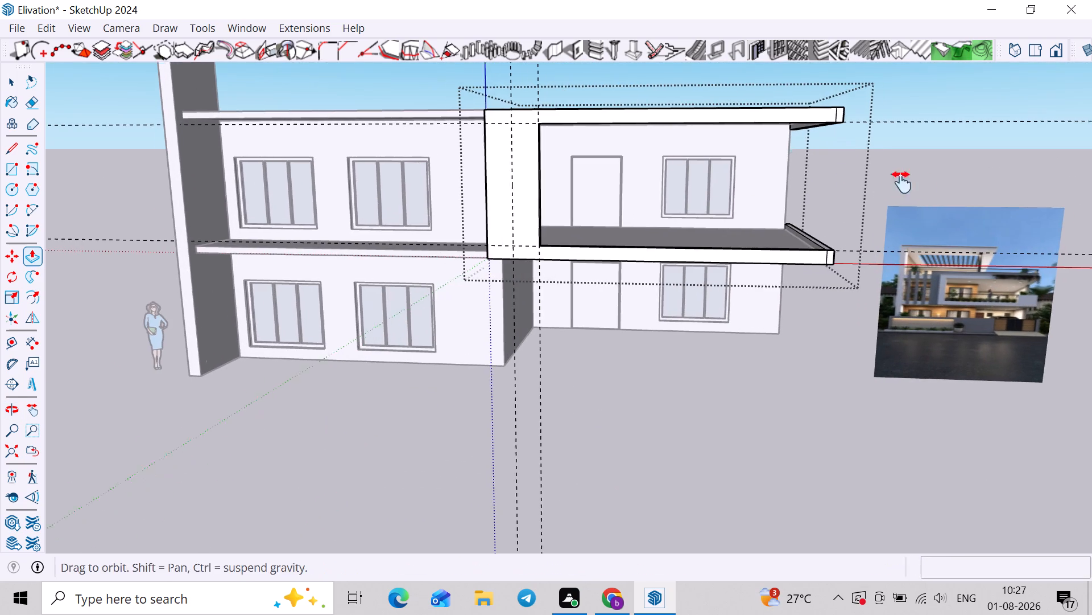
pyautogui.keyDown('shift'); pyautogui.moveTo(901, 182); pyautogui.dragTo(830, 177, button='middle'); pyautogui.keyUp('shift')
pyautogui.scroll(15, 941, 276)
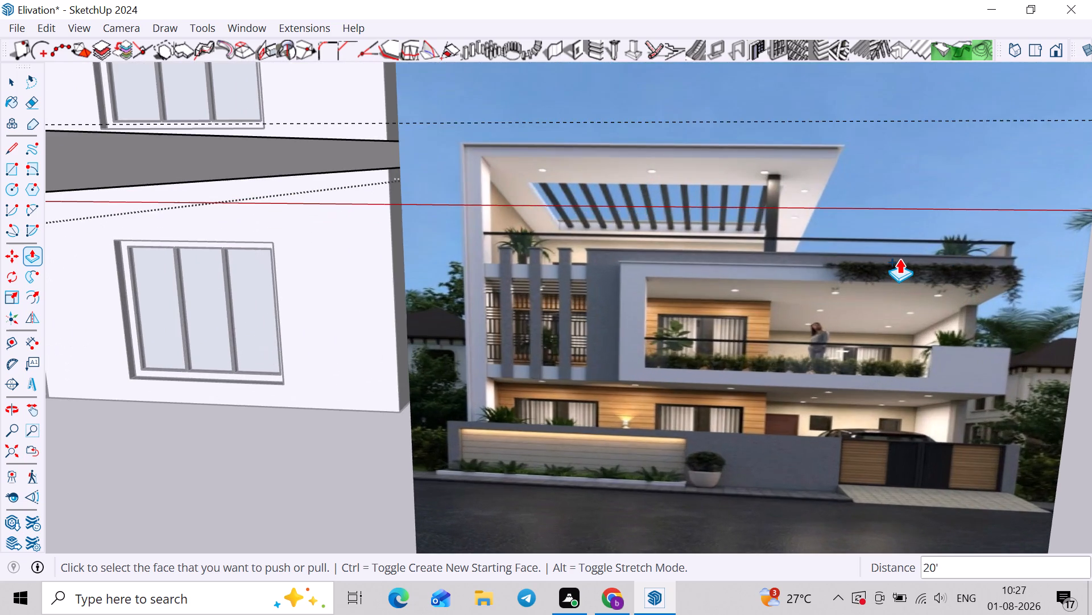
pyautogui.scroll(-10, 899, 259)
pyautogui.keyDown('shift'); pyautogui.moveTo(713, 255); pyautogui.dragTo(795, 417, button='middle'); pyautogui.keyUp('shift')
pyautogui.scroll(-3, 700, 272)
pyautogui.keyDown('shift'); pyautogui.moveTo(649, 253); pyautogui.dragTo(717, 241, button='middle'); pyautogui.keyUp('shift')
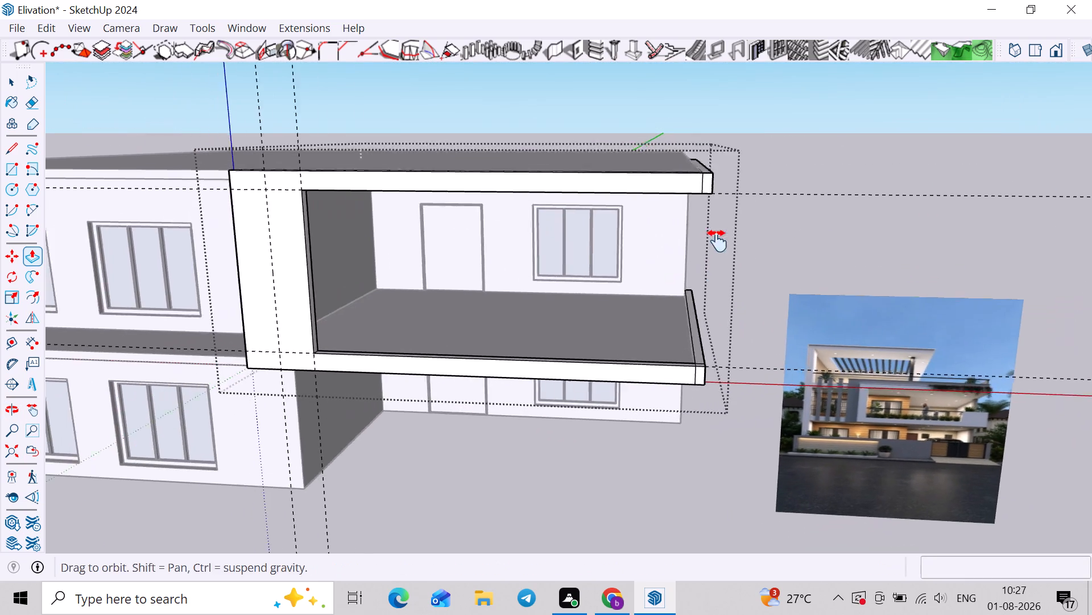
pyautogui.keyDown('shift'); pyautogui.moveTo(717, 241); pyautogui.dragTo(725, 238, button='middle'); pyautogui.keyUp('shift')
# Thicken the upper rail downward by 6" along the underside of its side run, corner piece and front run.
pyautogui.scroll(3, 710, 179)
pyautogui.moveTo(772, 194); pyautogui.dragTo(680, 8, button='middle')
pyautogui.keyDown('shift'); pyautogui.moveTo(746, 71); pyautogui.dragTo(706, 260, button='middle'); pyautogui.keyUp('shift')
pyautogui.scroll(6, 526, 80)
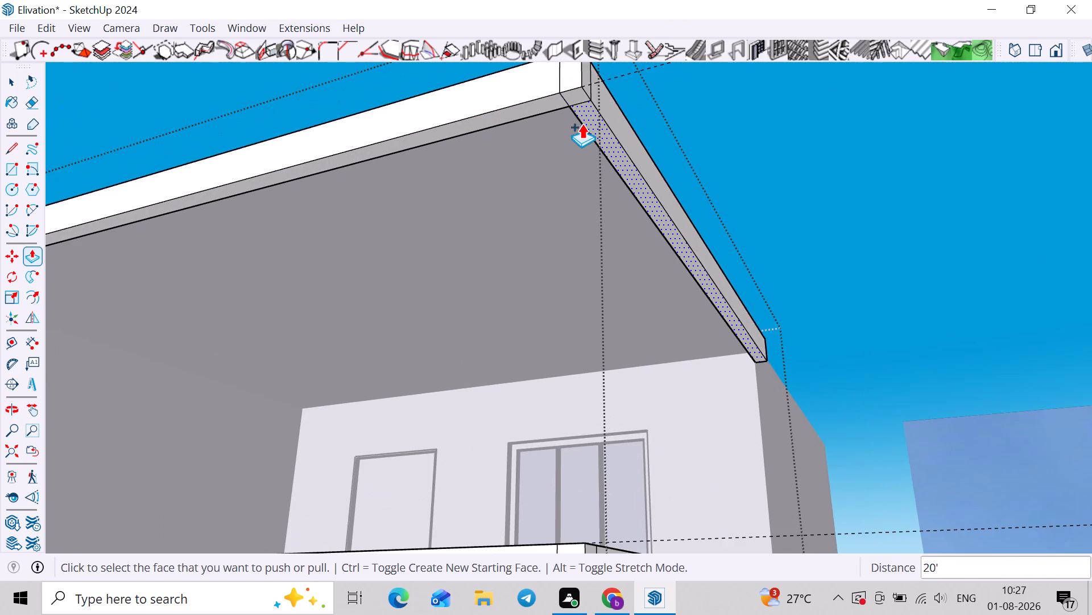
pyautogui.click(591, 120)
pyautogui.press('6')
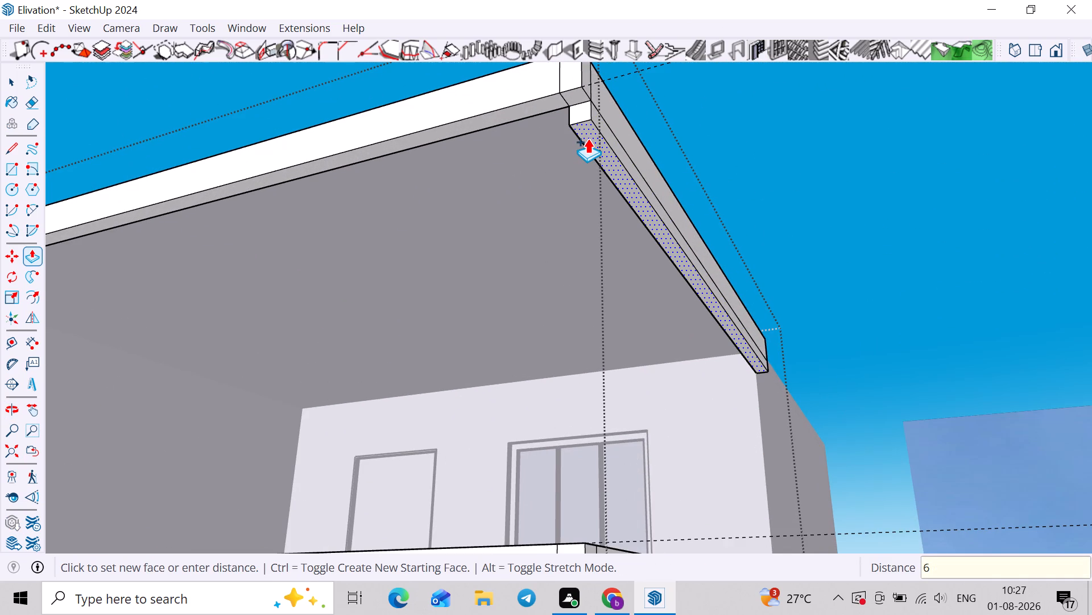
pyautogui.hotkey('shift', '"')
pyautogui.press('Return')
pyautogui.doubleClick(577, 98)
pyautogui.doubleClick(549, 109)
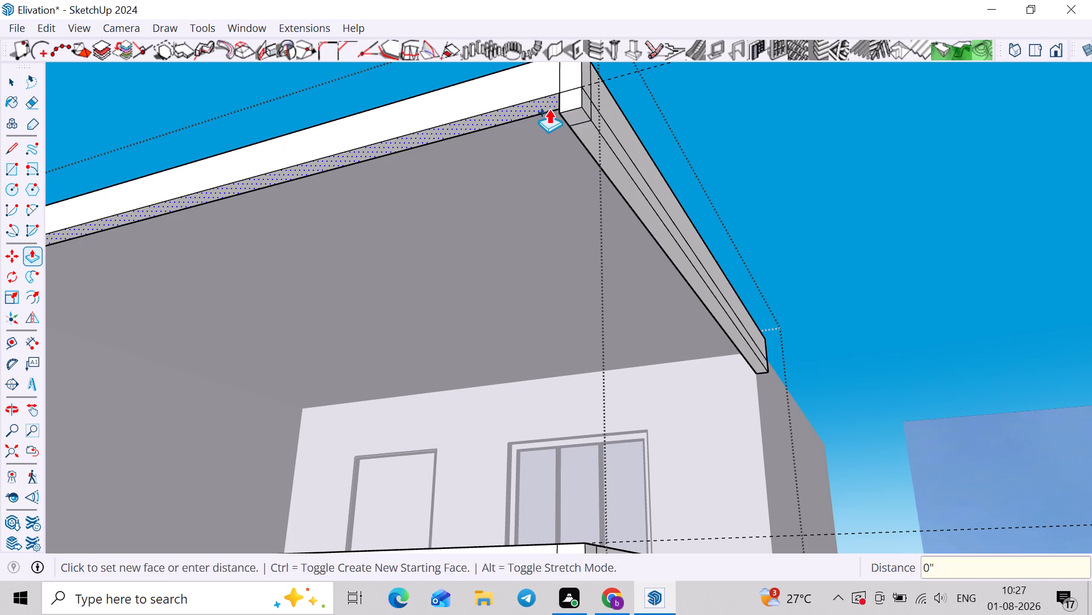
# Divide the frame's vertical post with a new face pushed 2' inward from its outer side face, up to the guide line.
pyautogui.scroll(-4, 553, 109)
pyautogui.moveTo(543, 153); pyautogui.dragTo(574, 274, button='middle')
pyautogui.scroll(-4, 544, 280)
pyautogui.keyDown('shift'); pyautogui.moveTo(532, 285); pyautogui.dragTo(677, 266, button='middle'); pyautogui.keyUp('shift')
pyautogui.moveTo(293, 321); pyautogui.dragTo(482, 351, button='middle')
pyautogui.press('space')
pyautogui.scroll(3, 403, 351)
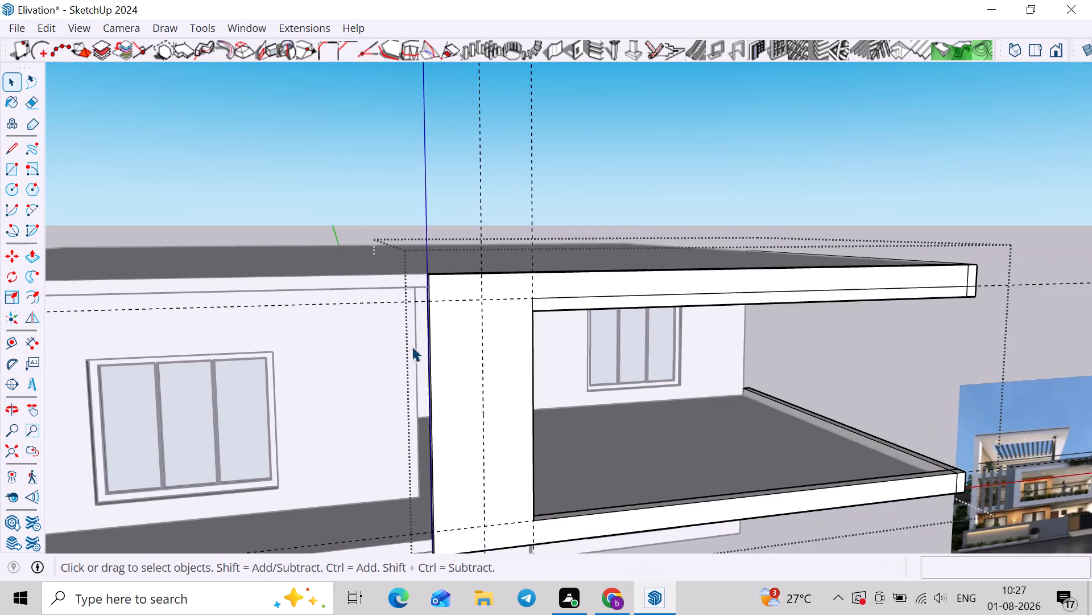
pyautogui.scroll(-3, 477, 345)
pyautogui.moveTo(479, 345); pyautogui.dragTo(503, 345, button='middle')
pyautogui.scroll(3, 471, 340)
pyautogui.press('o')
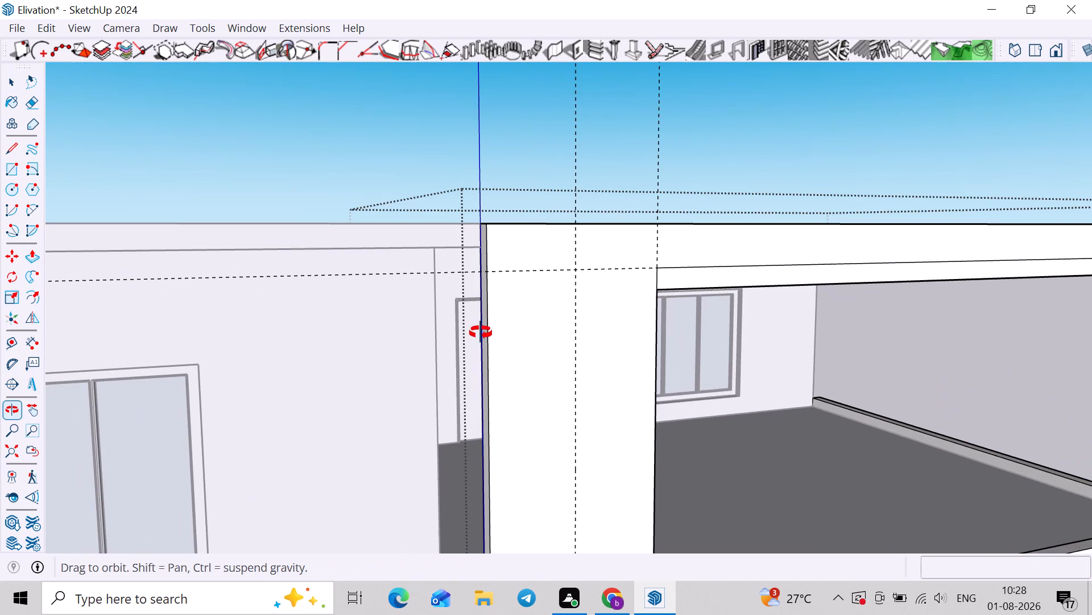
pyautogui.press('p')
pyautogui.scroll(2, 481, 333)
pyautogui.click(486, 327)
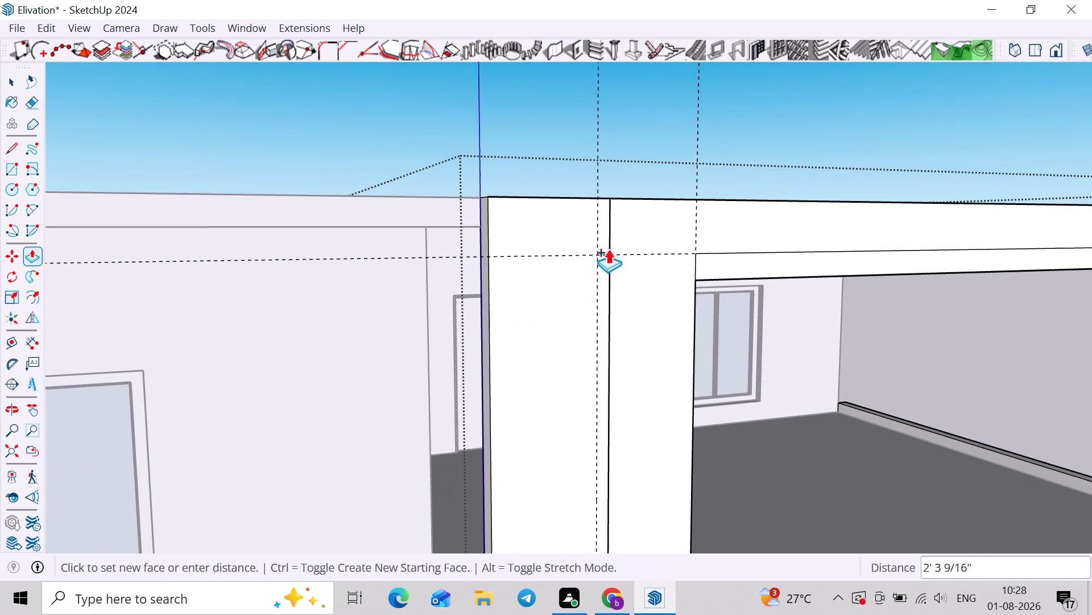
pyautogui.click(602, 255)
# Raise the top face of the post's outer 2' strip by 6" above the upper rail.
pyautogui.moveTo(580, 285); pyautogui.dragTo(560, 313, button='middle')
pyautogui.scroll(2, 544, 223)
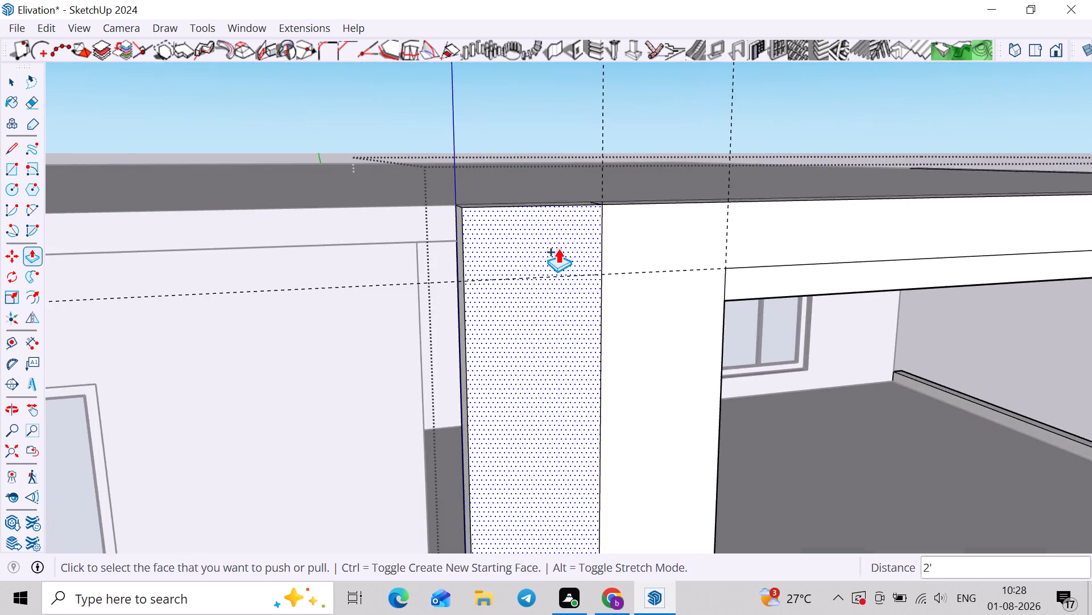
pyautogui.moveTo(555, 256); pyautogui.dragTo(518, 339, button='middle')
pyautogui.scroll(2, 545, 276)
pyautogui.click(557, 244)
pyautogui.scroll(-4, 562, 212)
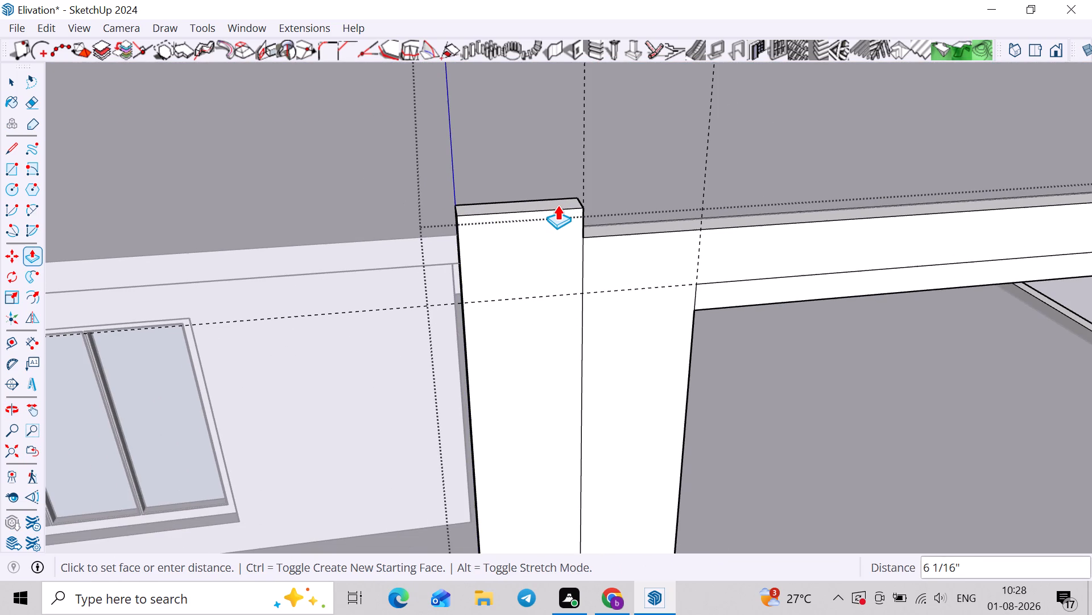
pyautogui.press('6')
pyautogui.hotkey('shift', '"')
pyautogui.press('Return')
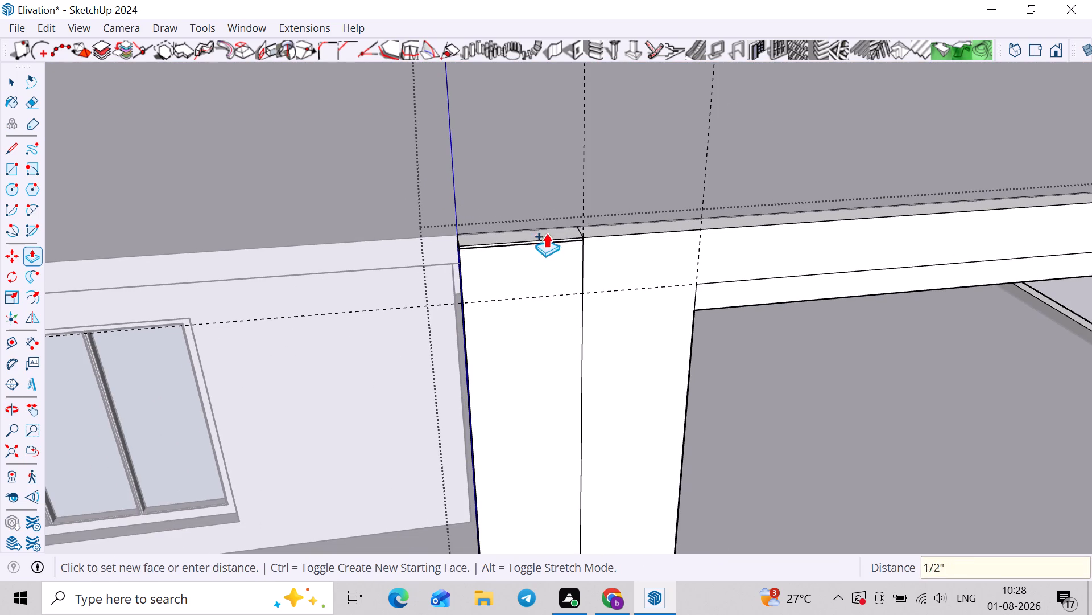
pyautogui.write('6"')
pyautogui.press('Return')
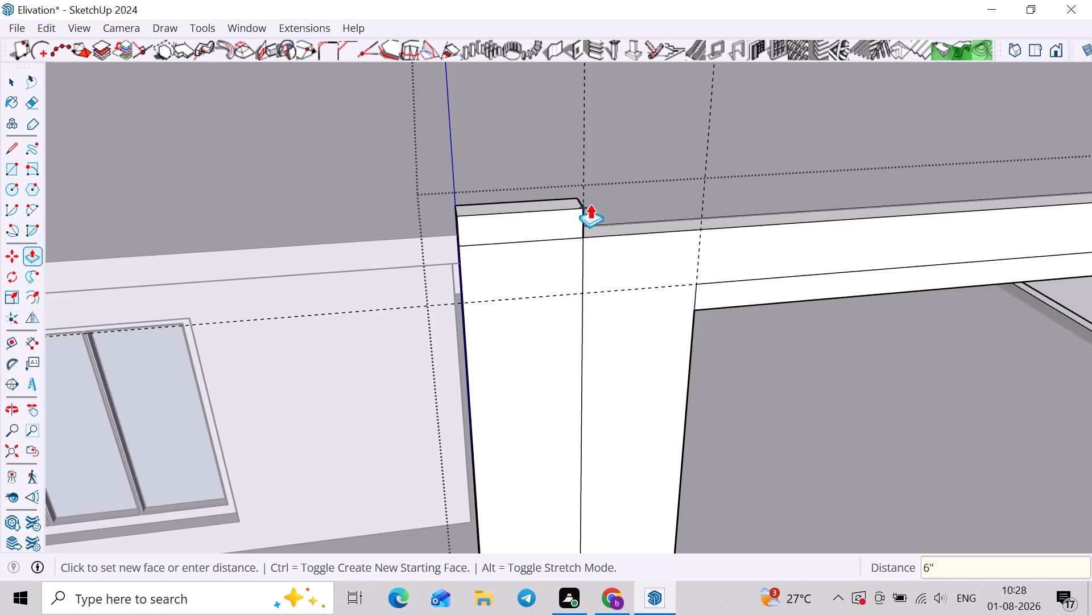
# Extend the raised strip 23' along the top of the front upper rail to the corner piece.
pyautogui.moveTo(578, 207); pyautogui.dragTo(452, 193, button='middle')
pyautogui.scroll(4, 491, 213)
pyautogui.click(471, 198)
pyautogui.scroll(-13, 650, 226)
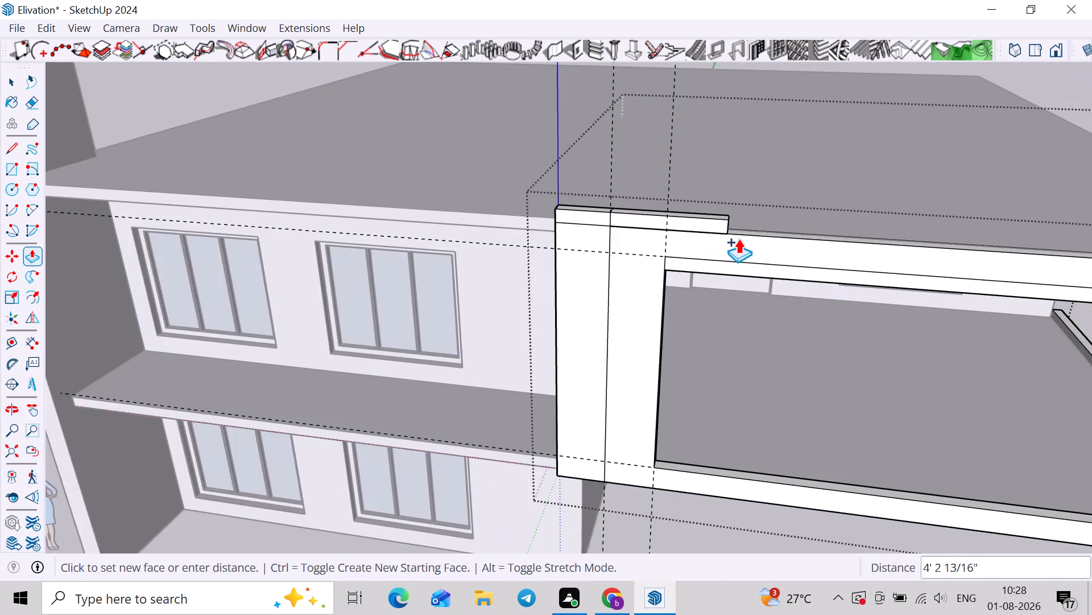
pyautogui.keyDown('shift'); pyautogui.moveTo(738, 239); pyautogui.dragTo(350, 211, button='middle'); pyautogui.keyUp('shift')
pyautogui.scroll(6, 969, 253)
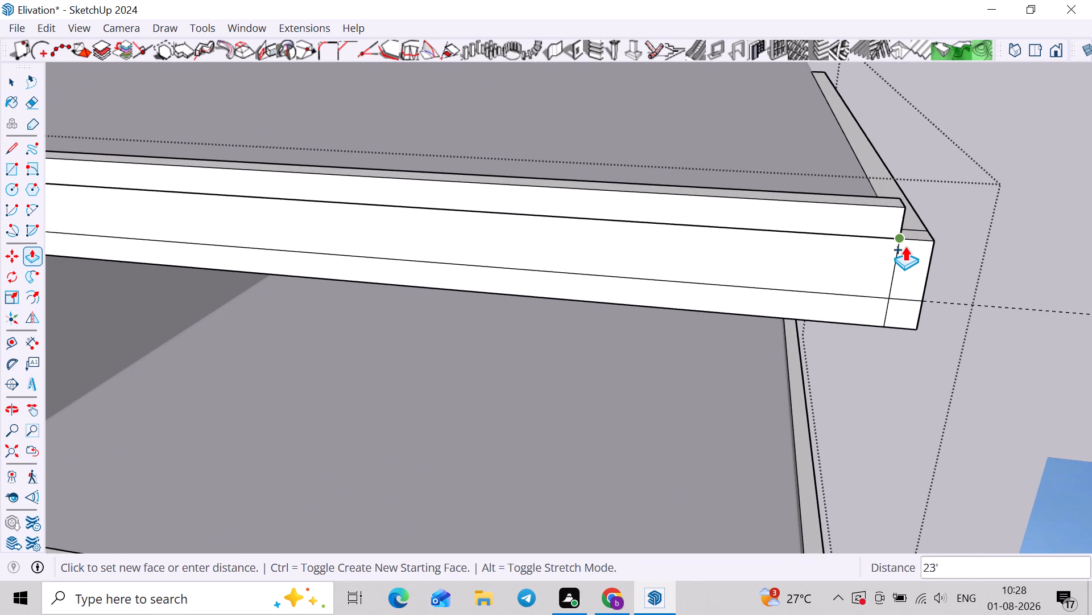
pyautogui.click(905, 246)
# Extend the raised strip's end by 6" over the corner piece to the rail's outer edge.
pyautogui.moveTo(898, 250); pyautogui.dragTo(747, 262, button='middle')
pyautogui.scroll(3, 818, 281)
pyautogui.click(804, 285)
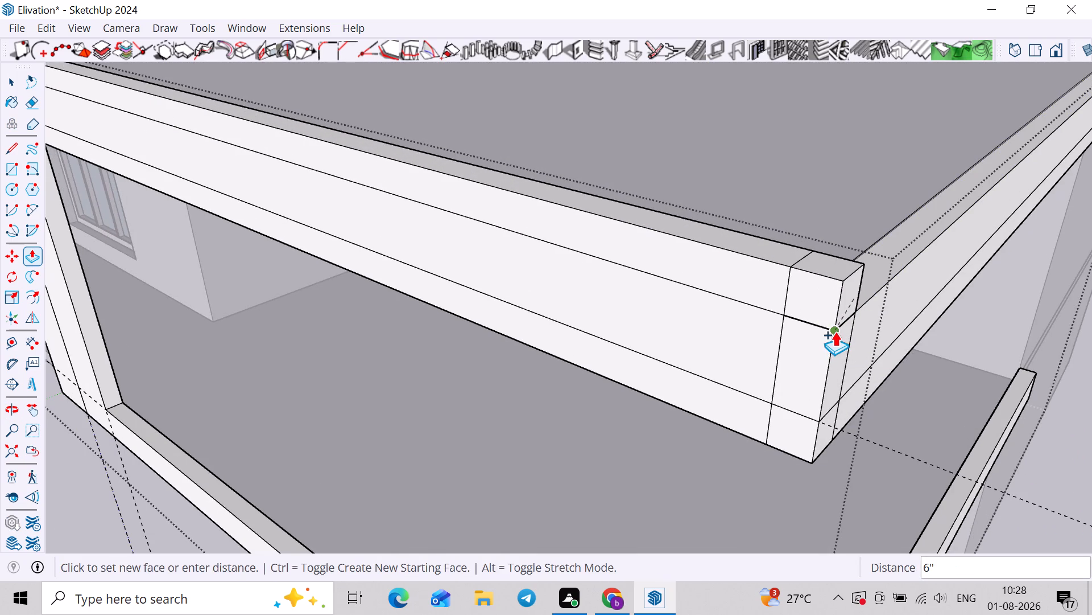
pyautogui.click(835, 331)
# Extend the raised strip's corner piece back 20' along the top of the side rail to the upper-floor wall.
pyautogui.moveTo(770, 310); pyautogui.dragTo(493, 323, button='middle')
pyautogui.scroll(3, 656, 407)
pyautogui.moveTo(708, 393); pyautogui.dragTo(439, 363, button='middle')
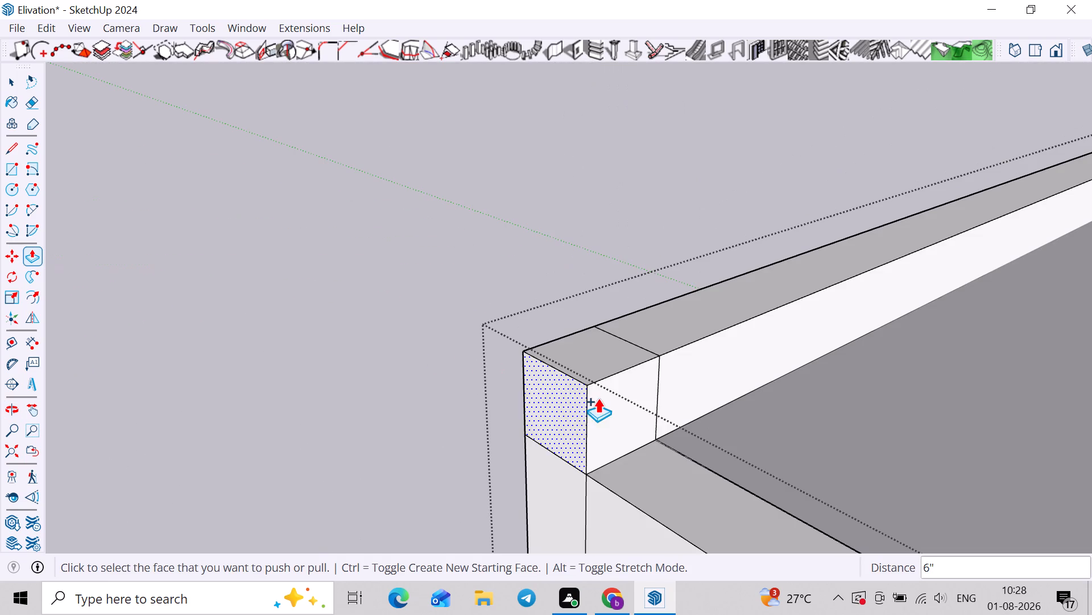
pyautogui.click(605, 401)
pyautogui.keyDown('ctrl'); pyautogui.scroll(-10, 713, 456); pyautogui.keyUp('ctrl')
pyautogui.scroll(-5, 571, 274)
pyautogui.moveTo(637, 393); pyautogui.dragTo(864, 430, button='middle')
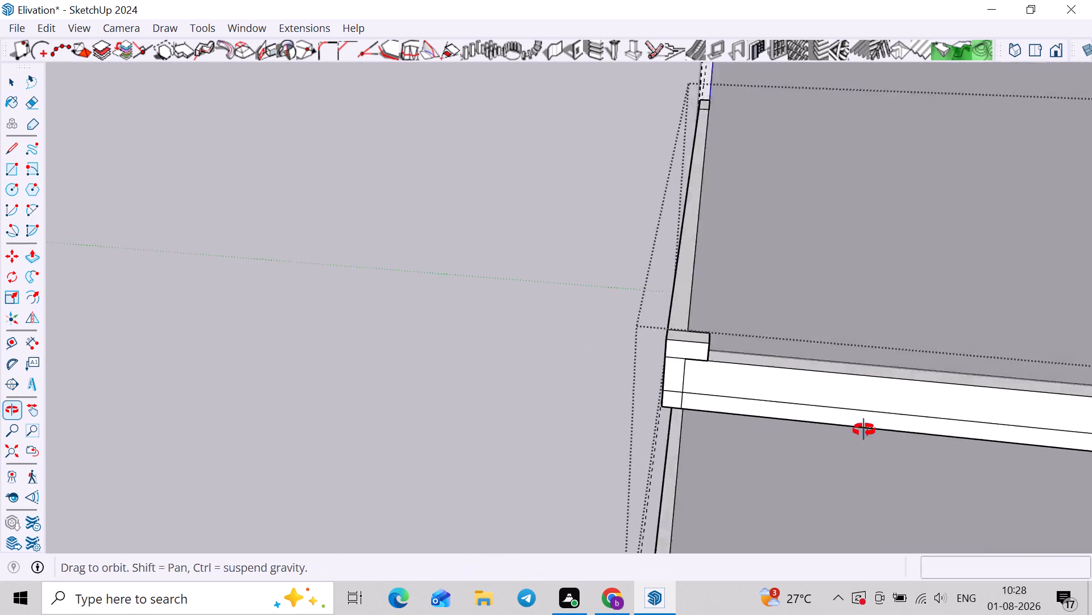
pyautogui.moveTo(864, 430); pyautogui.dragTo(867, 430, button='middle')
pyautogui.scroll(-4, 863, 428)
pyautogui.keyDown('shift'); pyautogui.moveTo(812, 398); pyautogui.dragTo(461, 408, button='middle'); pyautogui.keyUp('shift')
pyautogui.scroll(5, 903, 444)
pyautogui.click(886, 427)
# Compare the thickened upper rail and balcony frame with the reference image.
pyautogui.scroll(-4, 846, 450)
pyautogui.scroll(1, 632, 453)
pyautogui.moveTo(466, 434); pyautogui.dragTo(1033, 330, button='middle')
pyautogui.scroll(-4, 997, 344)
pyautogui.keyDown('shift'); pyautogui.moveTo(988, 311); pyautogui.dragTo(776, 315, button='middle'); pyautogui.keyUp('shift')
pyautogui.moveTo(870, 310); pyautogui.dragTo(870, 273, button='middle')
pyautogui.scroll(6, 1016, 461)
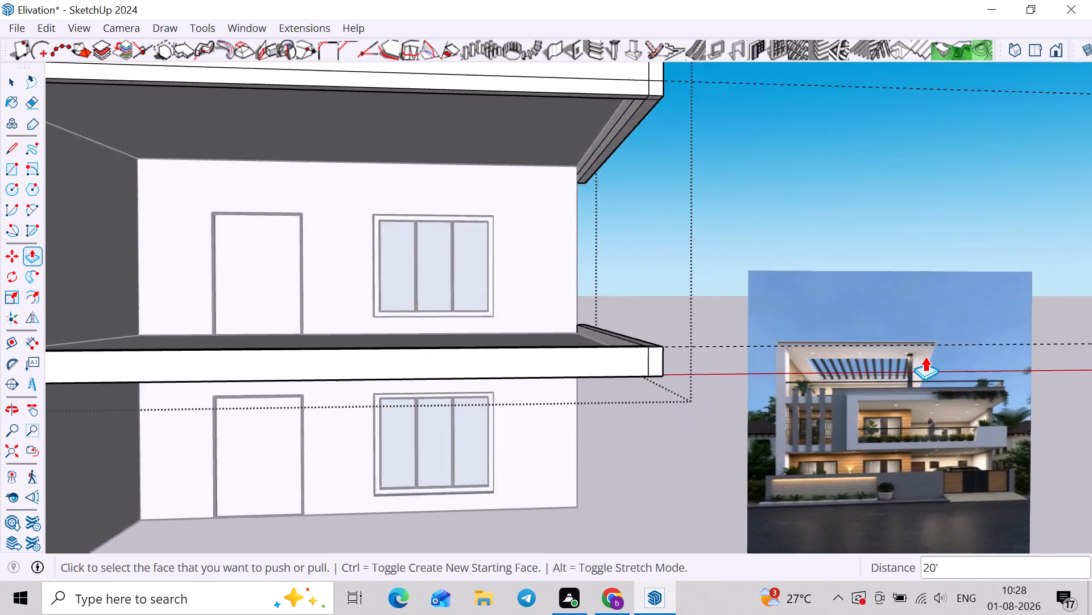
pyautogui.scroll(2, 925, 356)
pyautogui.scroll(-9, 929, 353)
pyautogui.scroll(2, 882, 138)
pyautogui.moveTo(862, 156); pyautogui.dragTo(774, 196, button='middle')
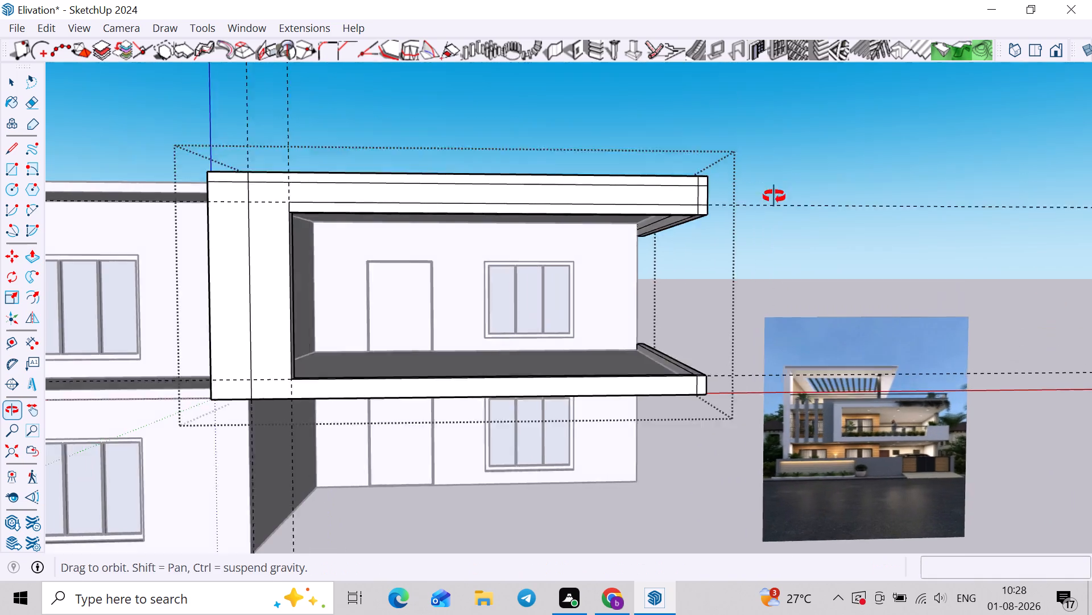
pyautogui.moveTo(774, 196); pyautogui.dragTo(715, 214, button='middle')
# Select the three vertical edge segments at the upper rail's front outer corner.
pyautogui.press('space')
pyautogui.scroll(6, 639, 265)
pyautogui.click(481, 226)
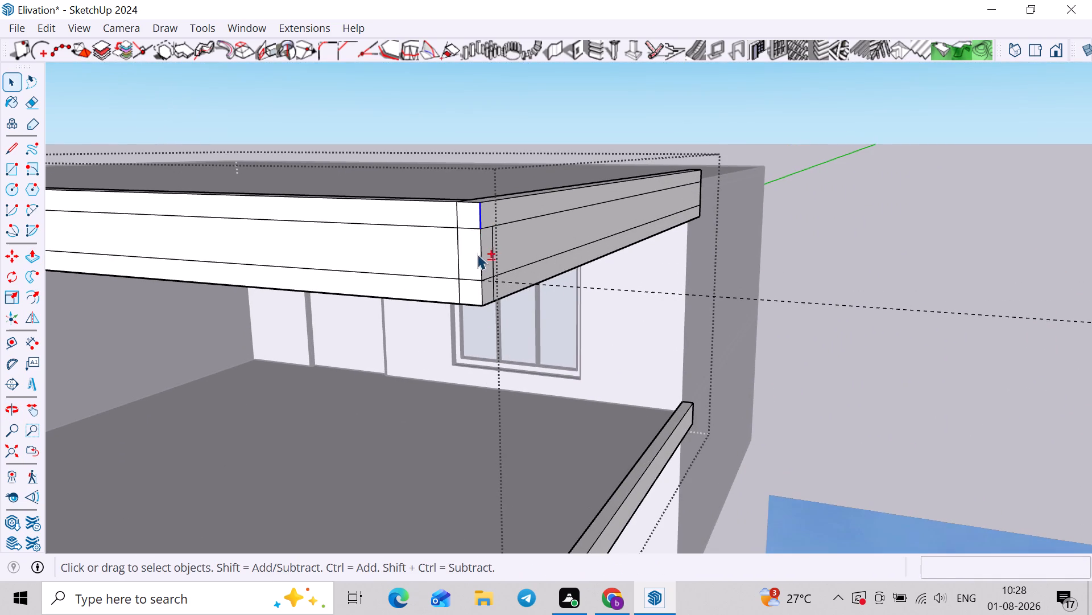
pyautogui.keyDown('shift'); pyautogui.click(480, 250); pyautogui.keyUp('shift')
pyautogui.keyDown('shift'); pyautogui.click(483, 299); pyautogui.keyUp('shift')
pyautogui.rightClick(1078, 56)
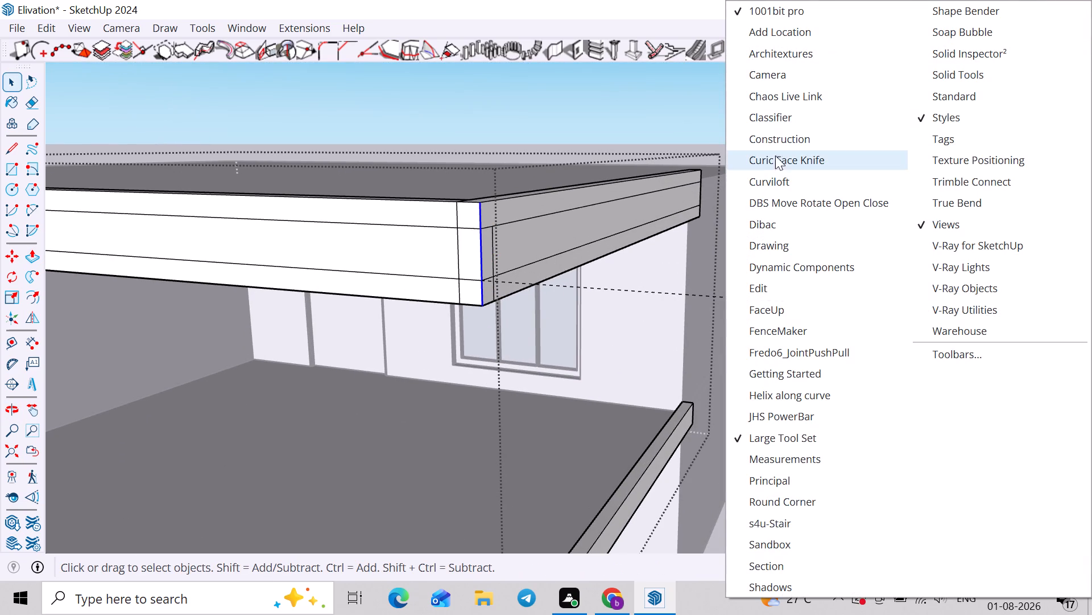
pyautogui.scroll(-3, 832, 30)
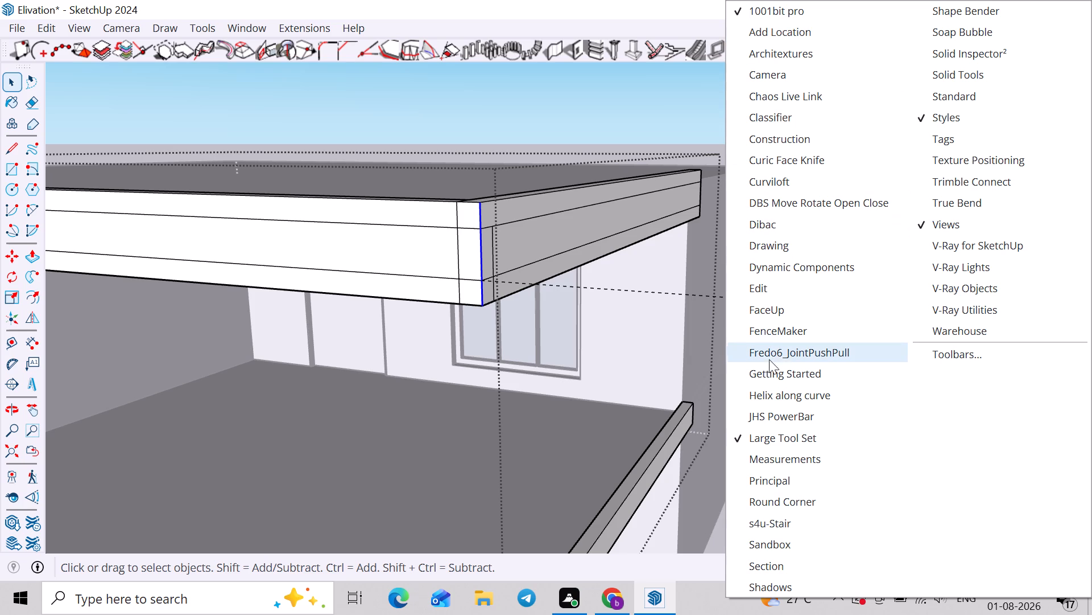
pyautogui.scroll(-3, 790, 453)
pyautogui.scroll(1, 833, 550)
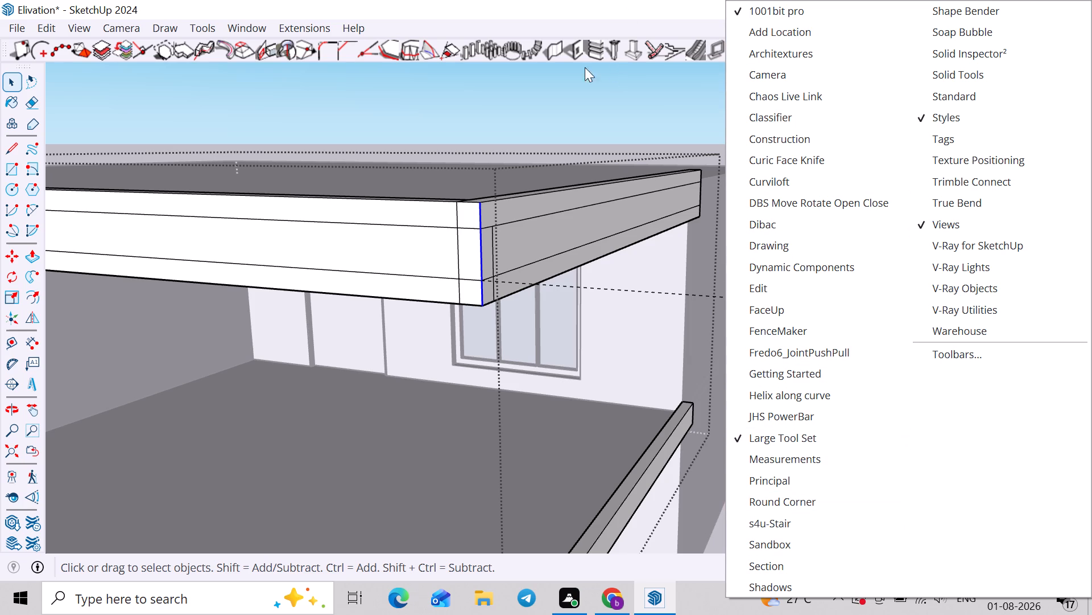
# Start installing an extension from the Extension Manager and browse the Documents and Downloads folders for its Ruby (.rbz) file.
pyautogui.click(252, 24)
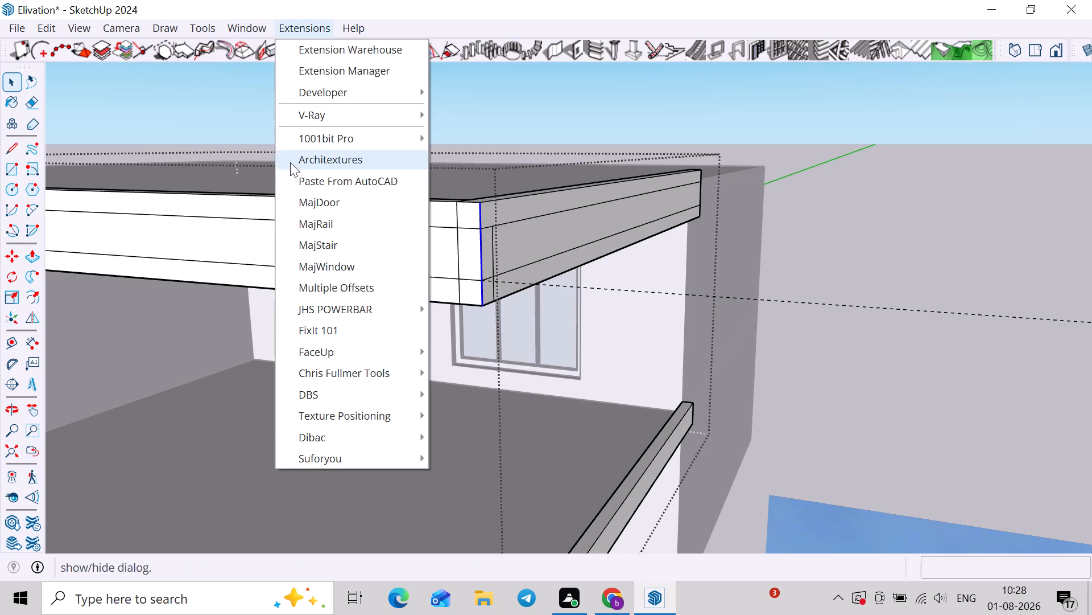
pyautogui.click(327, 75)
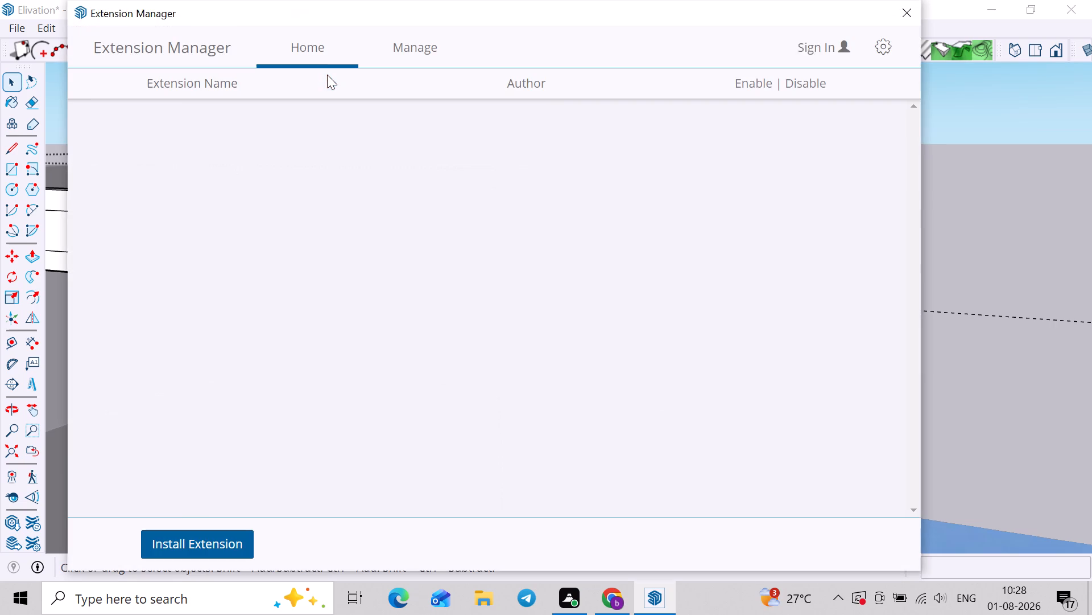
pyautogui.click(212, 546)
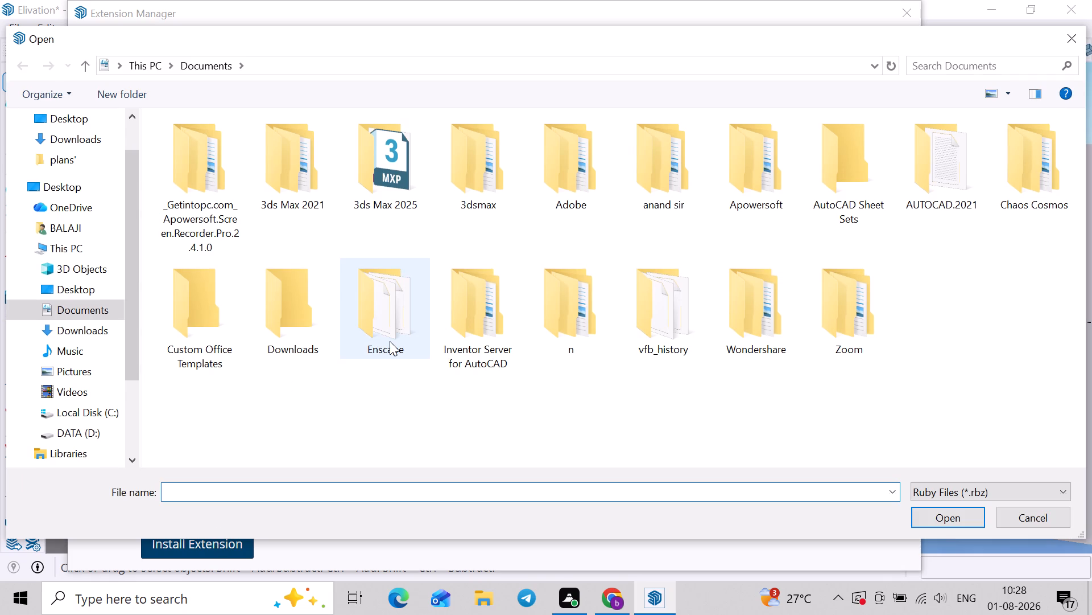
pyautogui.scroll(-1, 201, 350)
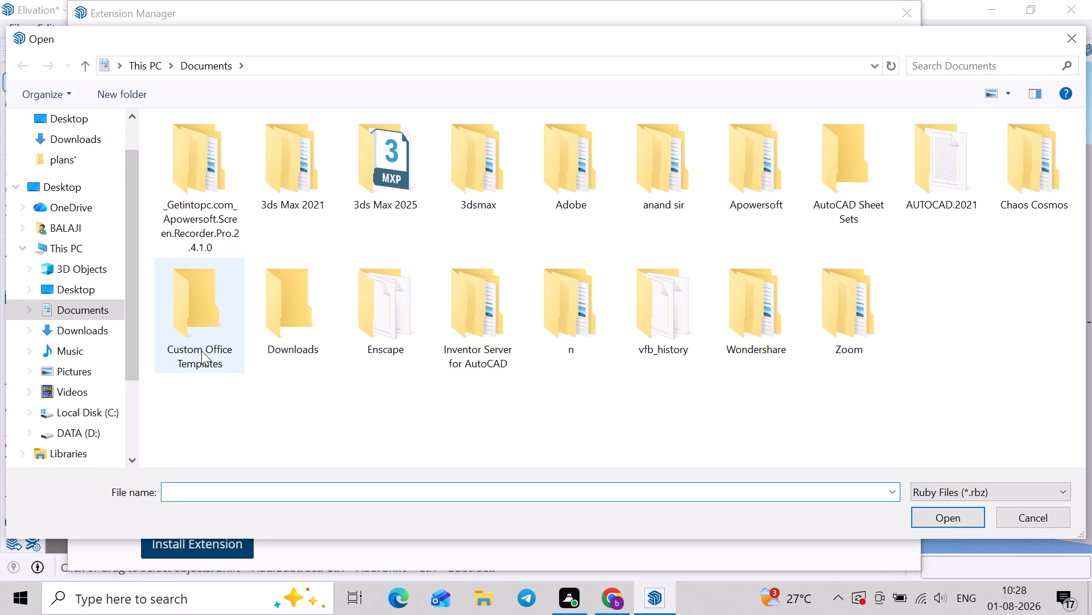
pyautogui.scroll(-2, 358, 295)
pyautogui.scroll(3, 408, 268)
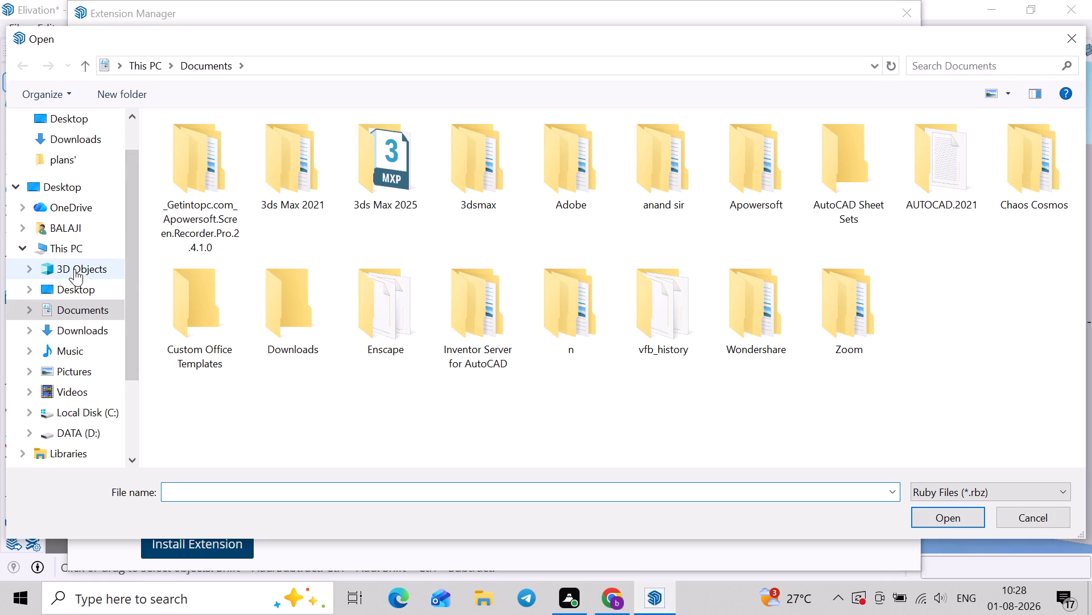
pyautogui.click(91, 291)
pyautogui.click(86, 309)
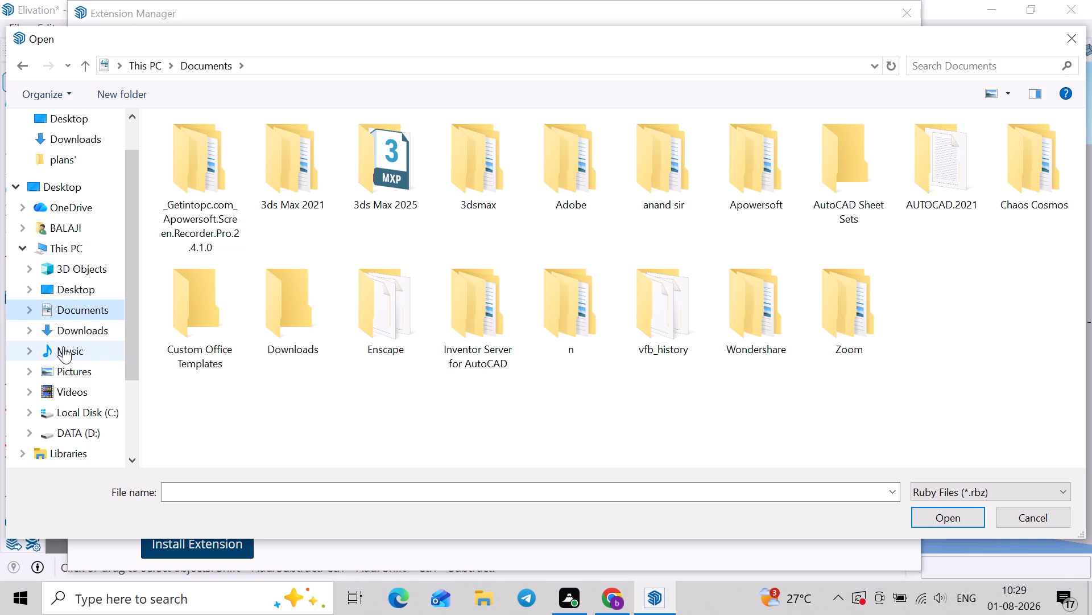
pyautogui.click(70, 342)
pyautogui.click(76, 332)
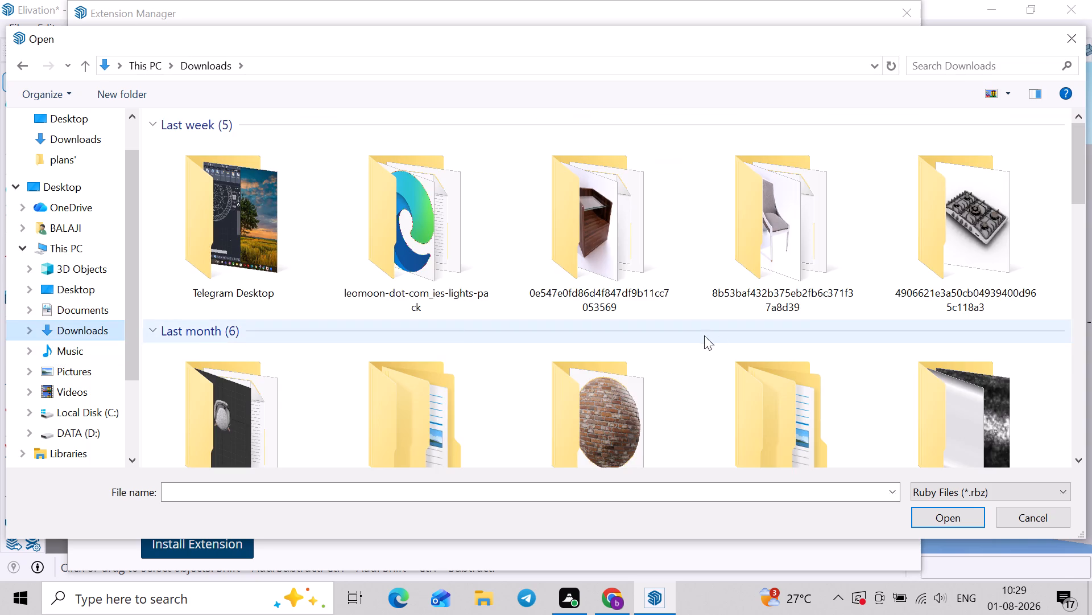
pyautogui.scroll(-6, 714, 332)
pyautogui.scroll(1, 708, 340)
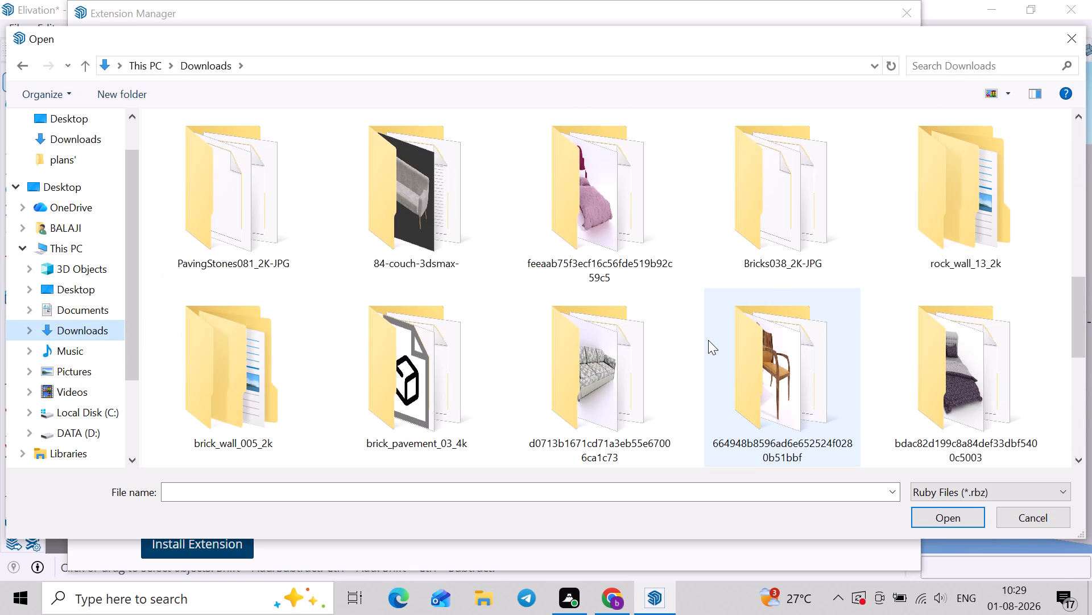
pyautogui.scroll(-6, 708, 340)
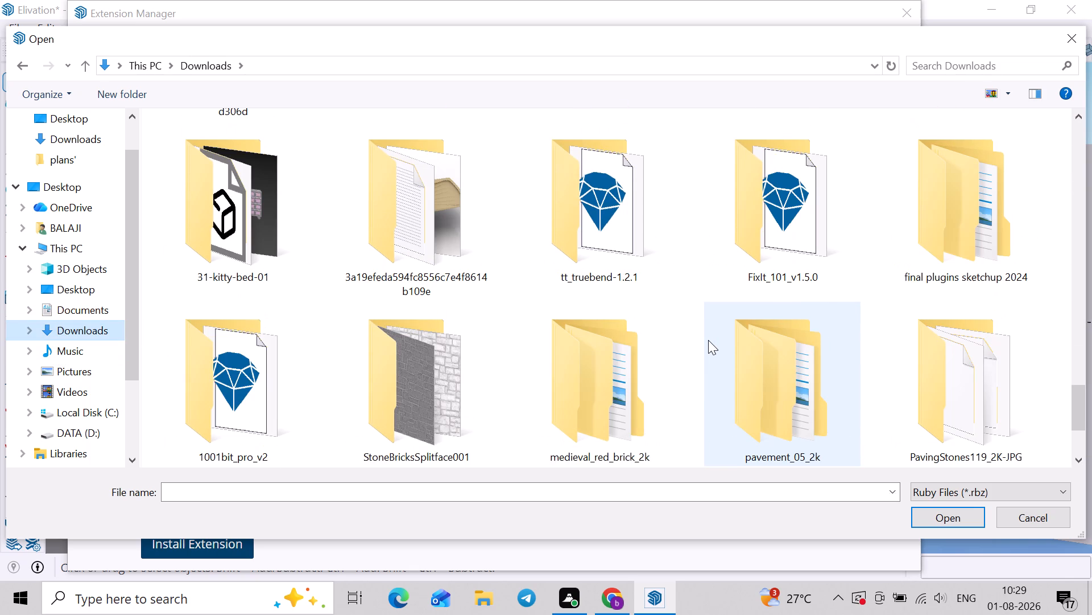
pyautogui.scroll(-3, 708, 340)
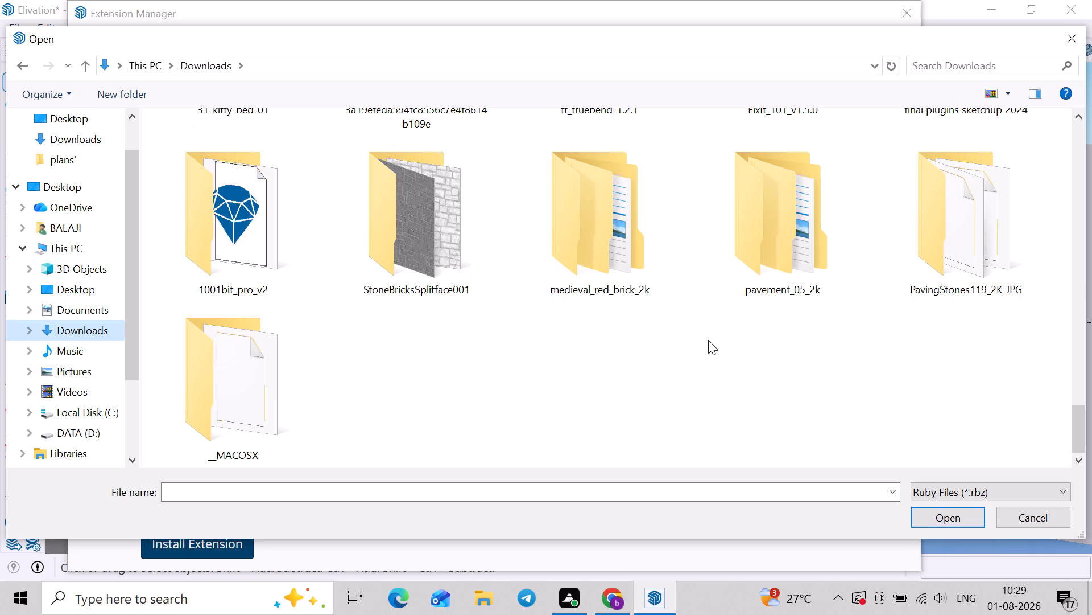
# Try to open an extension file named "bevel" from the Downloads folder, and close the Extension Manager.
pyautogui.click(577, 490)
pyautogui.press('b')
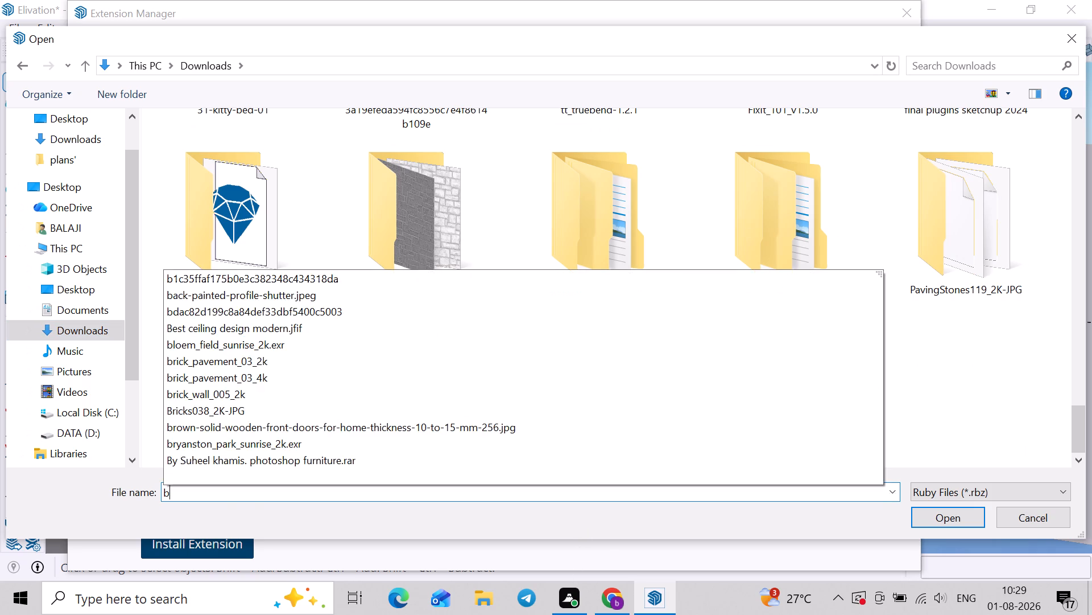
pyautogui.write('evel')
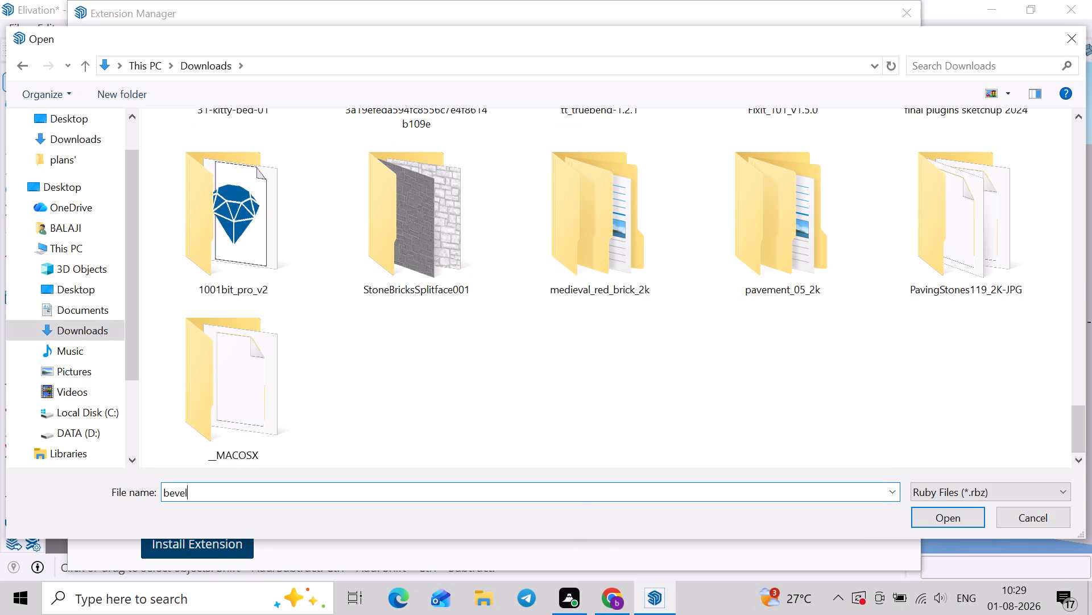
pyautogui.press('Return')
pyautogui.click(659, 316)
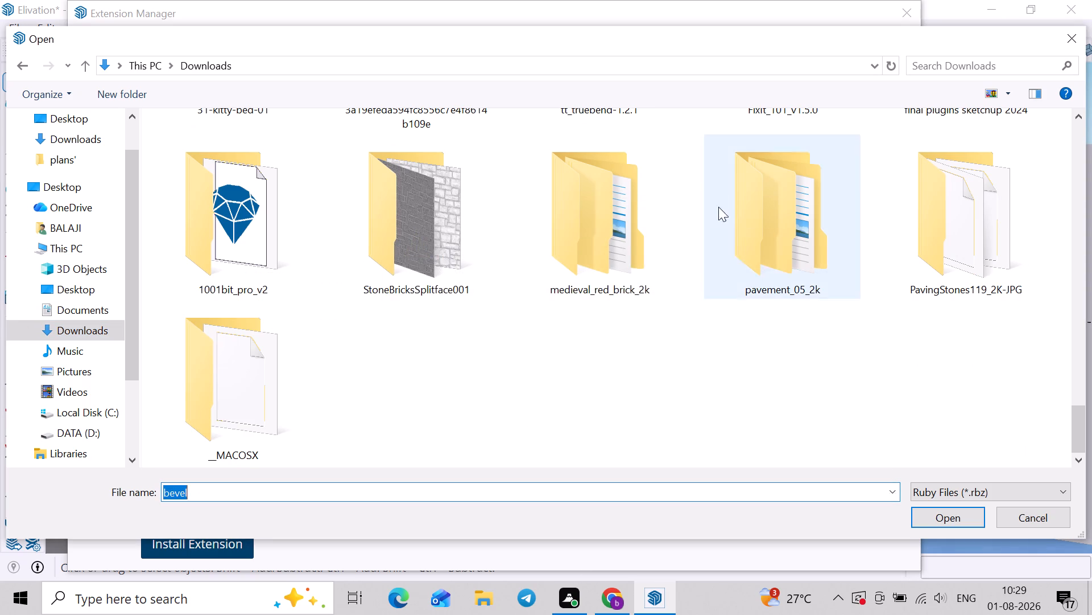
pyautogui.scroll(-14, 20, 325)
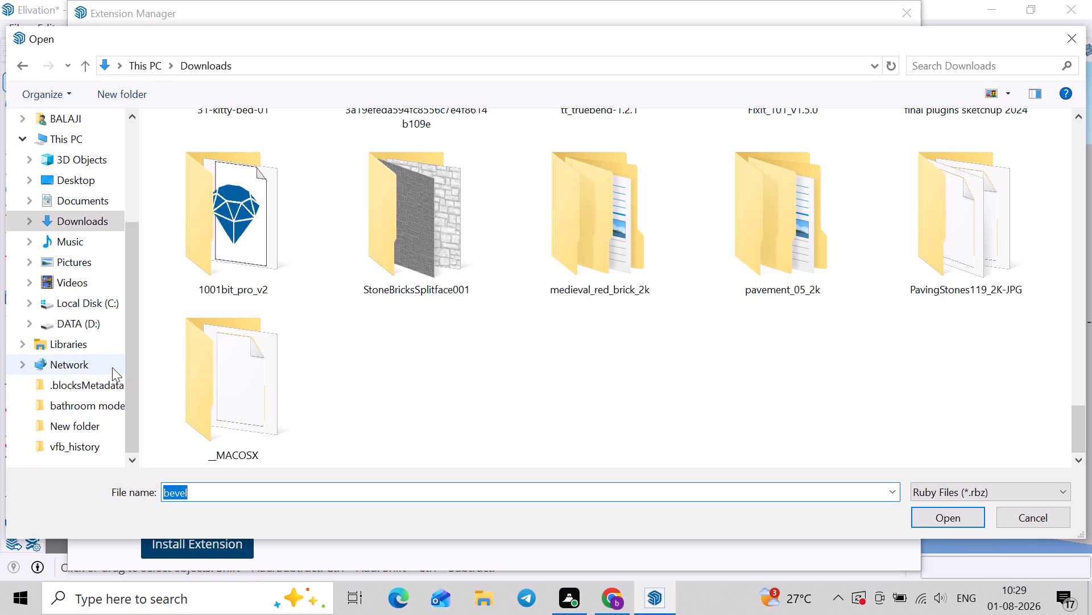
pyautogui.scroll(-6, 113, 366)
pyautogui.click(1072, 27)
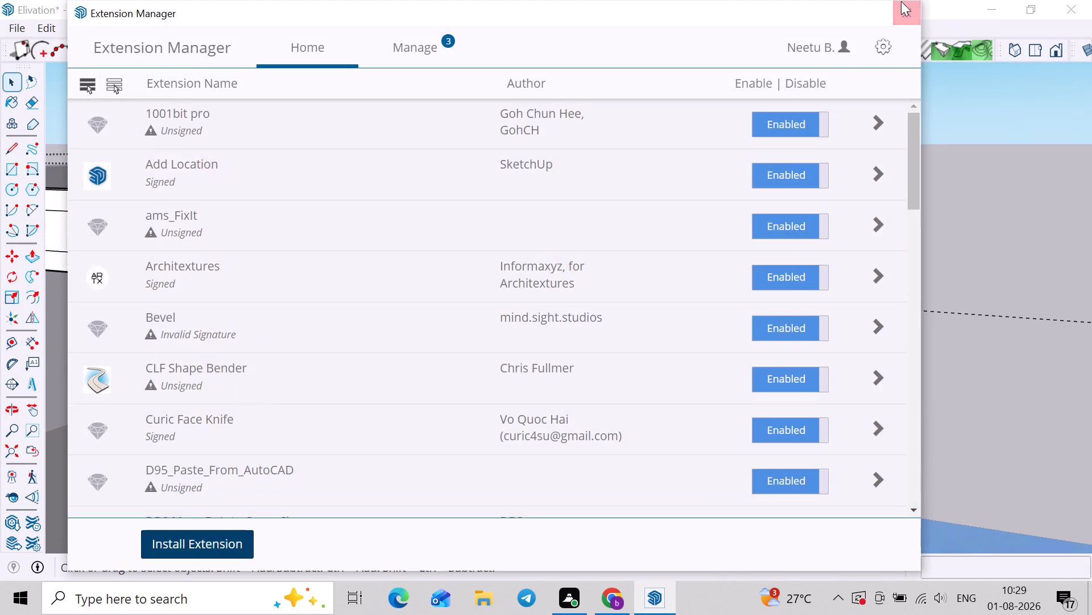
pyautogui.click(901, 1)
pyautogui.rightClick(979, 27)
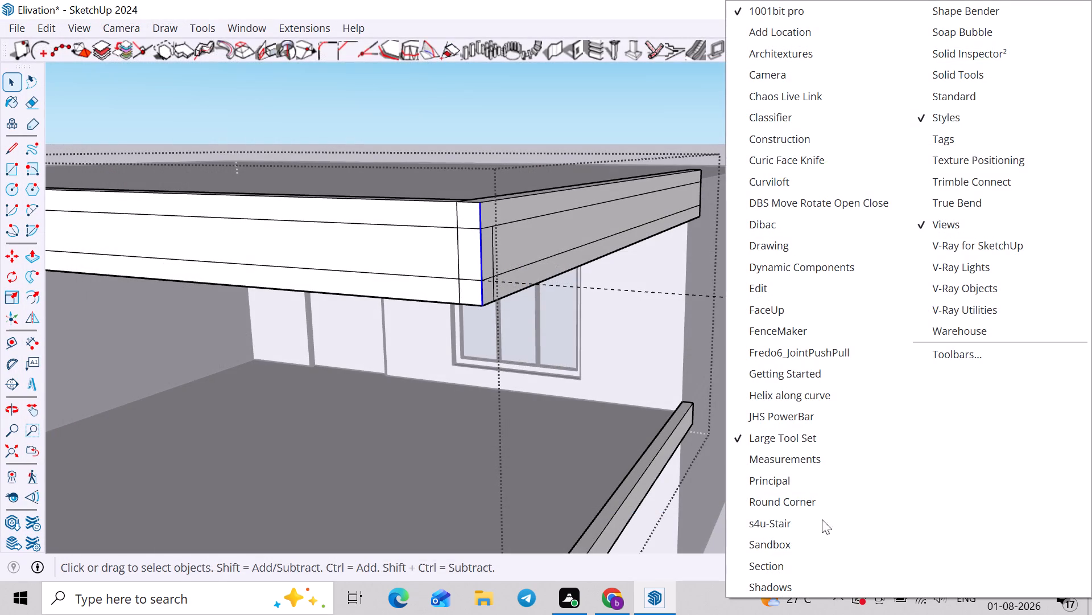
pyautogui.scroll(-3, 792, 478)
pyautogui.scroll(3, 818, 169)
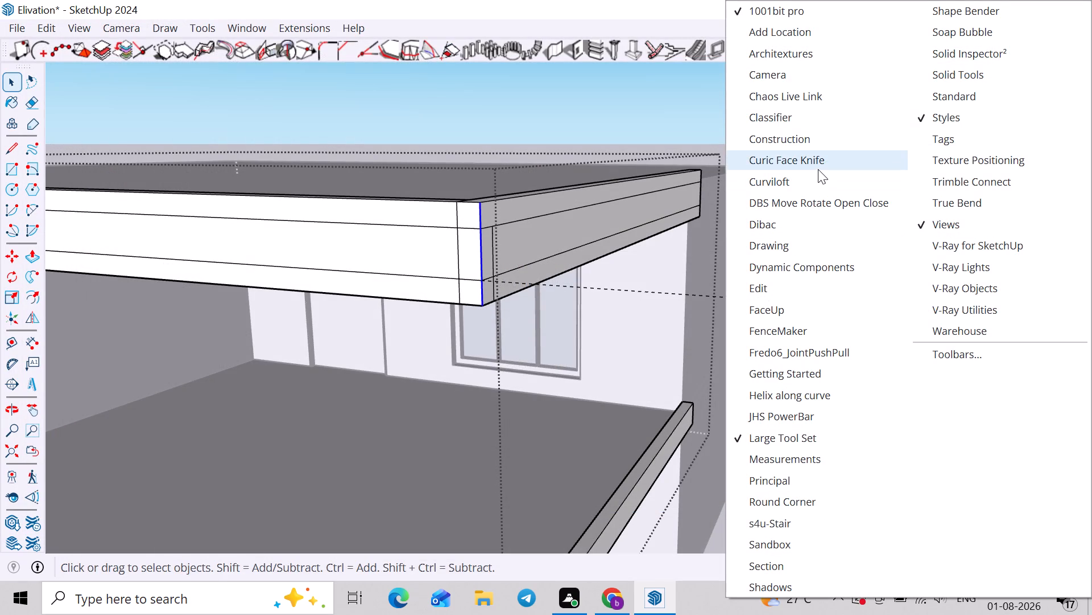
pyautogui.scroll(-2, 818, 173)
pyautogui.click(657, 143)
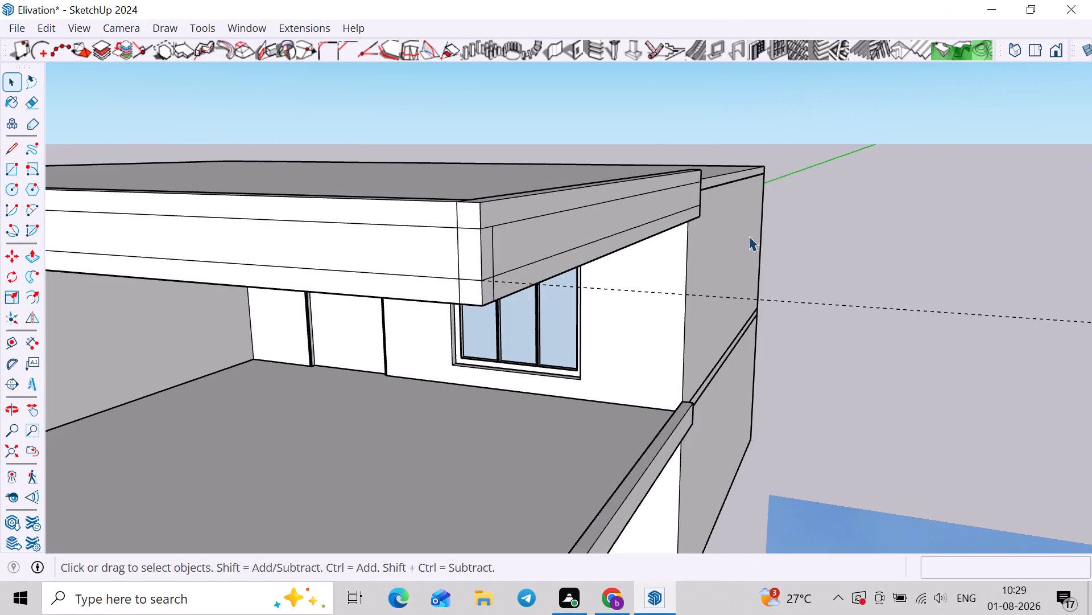
# Switch to the Chrome browser window holding the elevation design search.
pyautogui.click(603, 594)
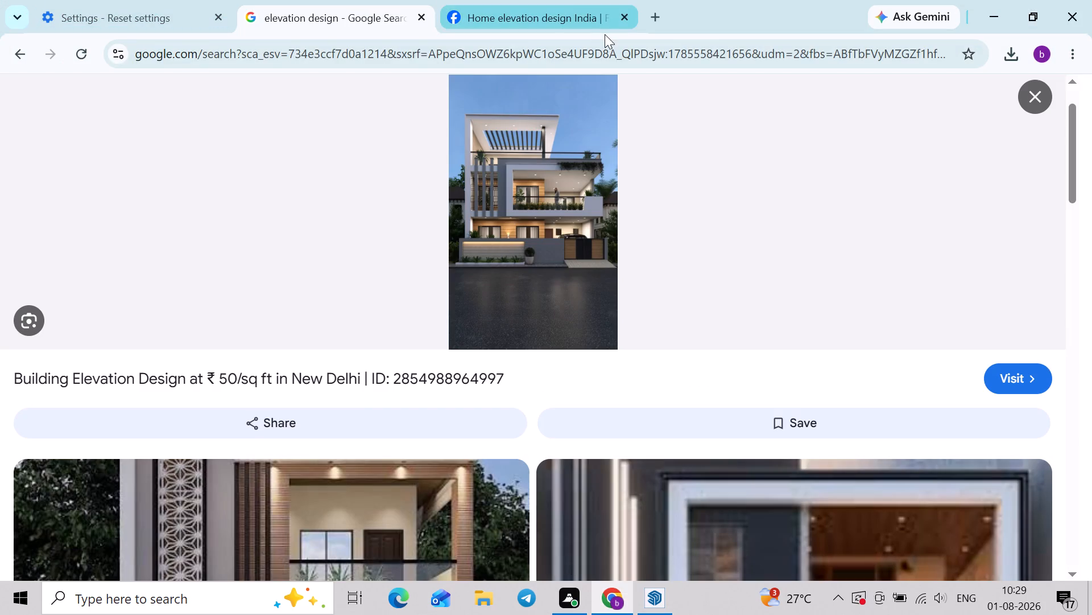
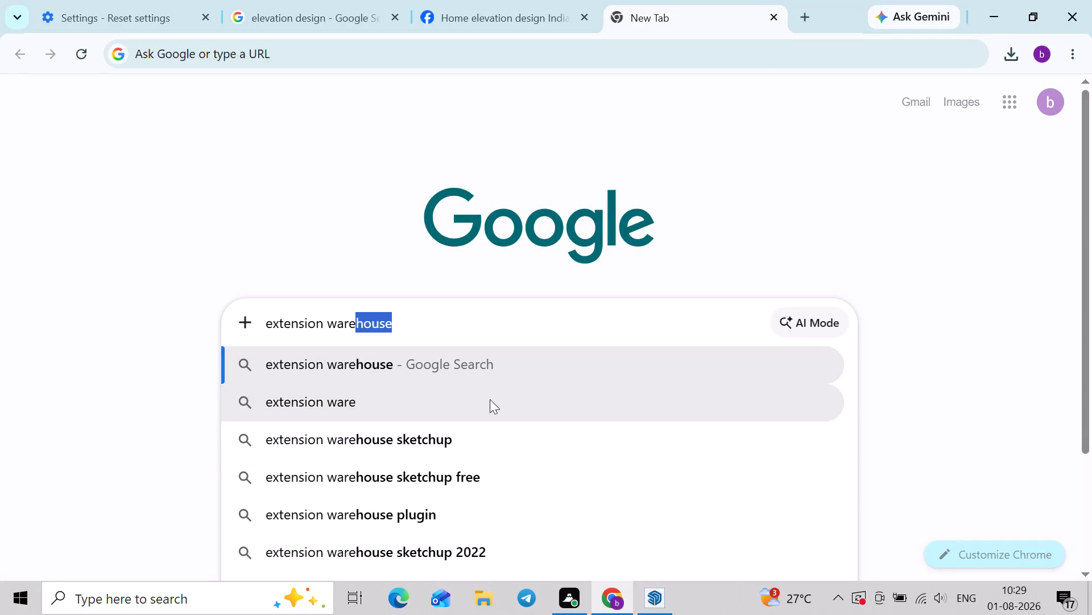
# Search Google for "extension warehouse" and open the SketchUp Extension Warehouse site.
pyautogui.click(511, 366)
pyautogui.click(85, 265)
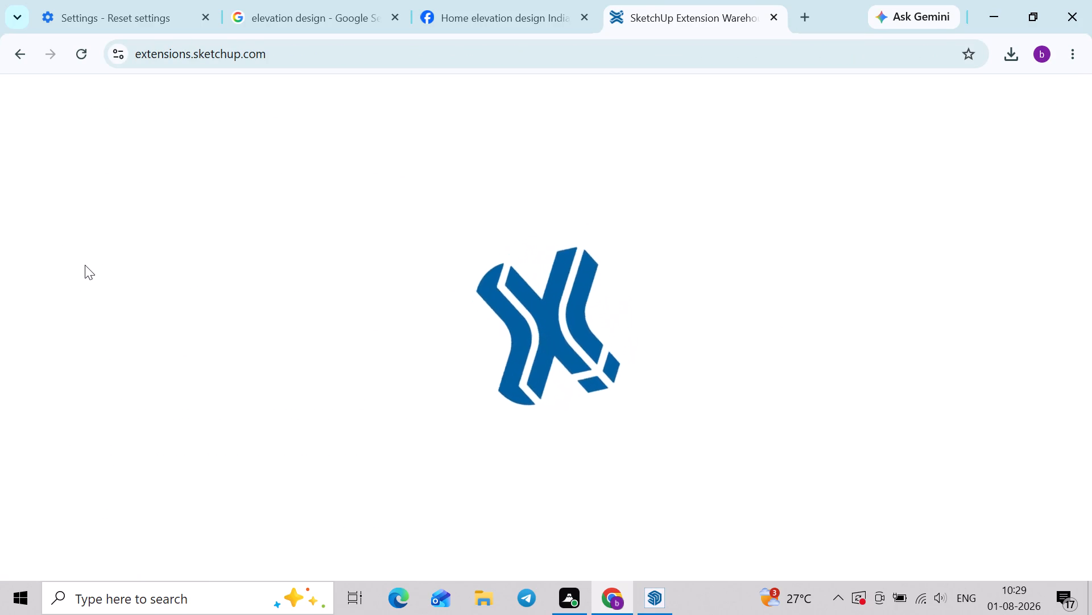
# Search the Extension Warehouse for "bevel" and open the page of the Bevel extension by mind.sight.studios.
pyautogui.click(388, 387)
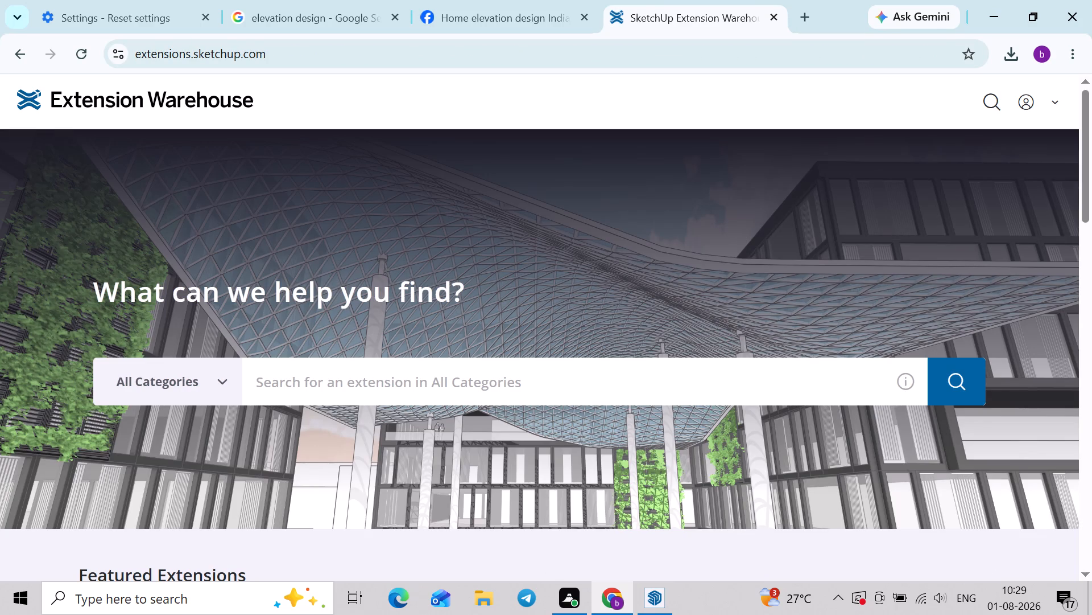
pyautogui.press('b')
pyautogui.press('e')
pyautogui.write('ve')
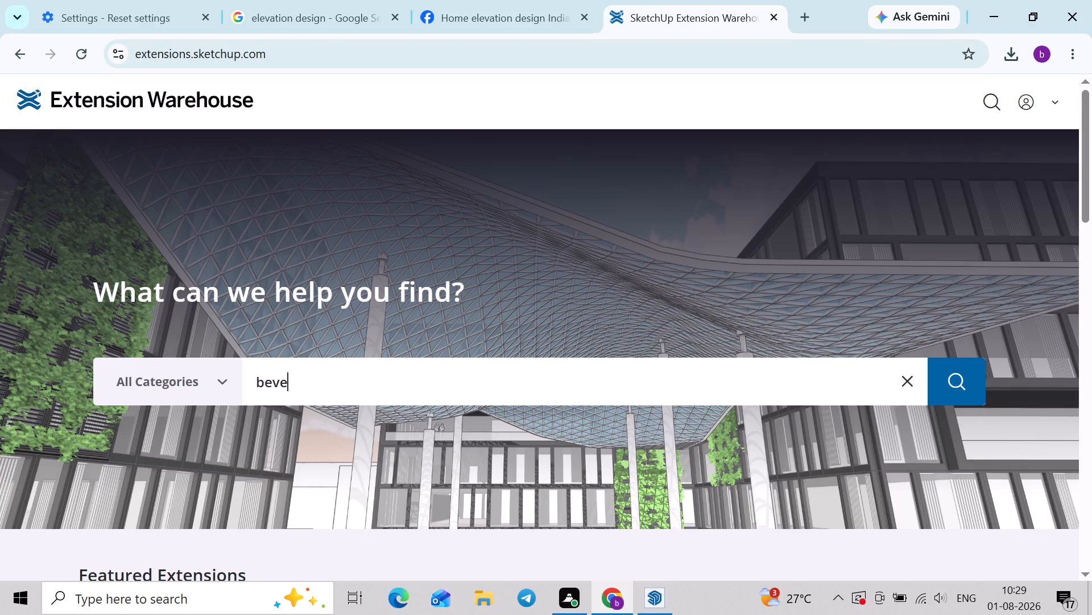
pyautogui.press('l')
pyautogui.press('Return')
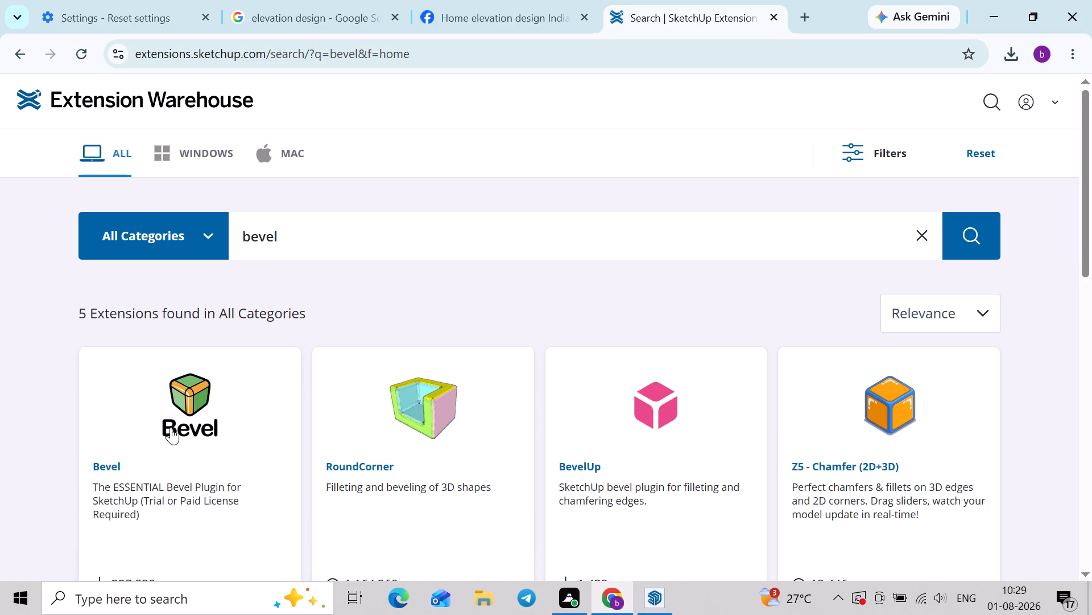
pyautogui.click(193, 427)
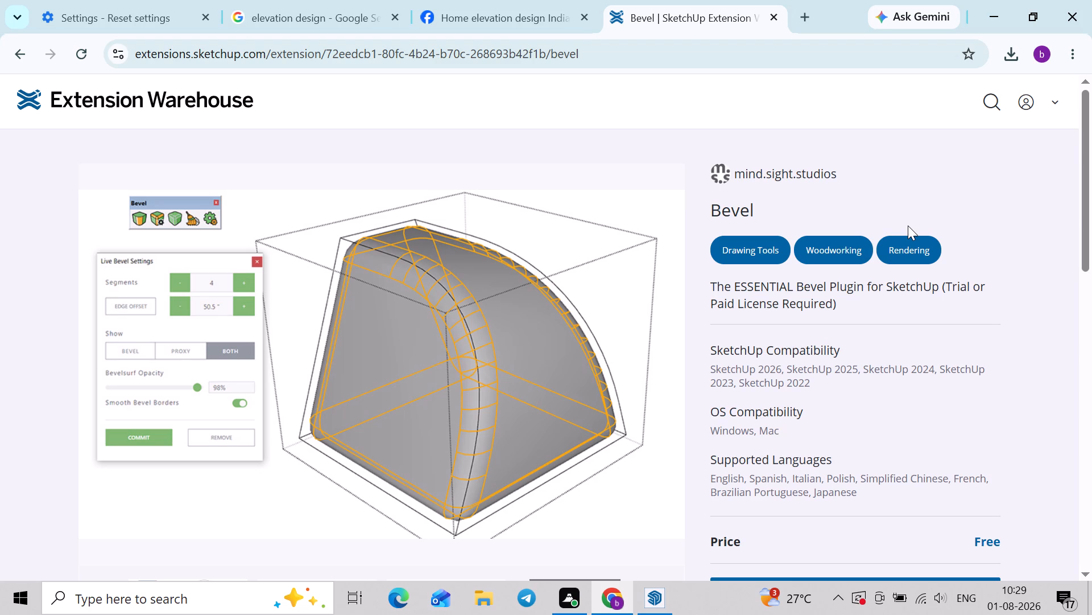
# Start the Trimble sign-in from the Bevel extension's page and choose to continue with a Google account.
pyautogui.scroll(-6, 1091, 225)
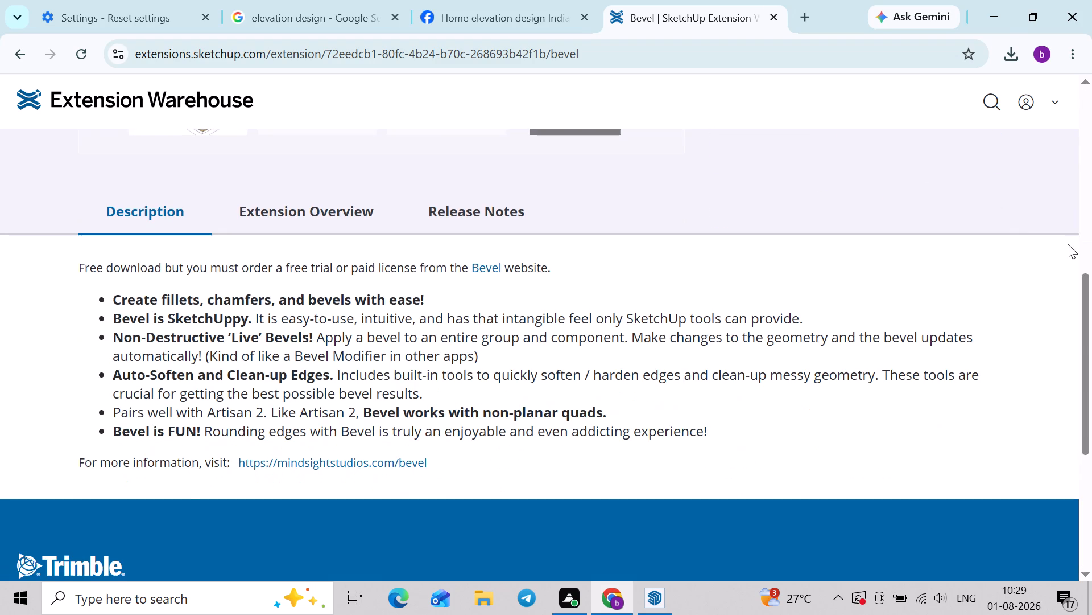
pyautogui.scroll(2, 994, 38)
pyautogui.scroll(3, 910, 31)
pyautogui.scroll(4, 920, 116)
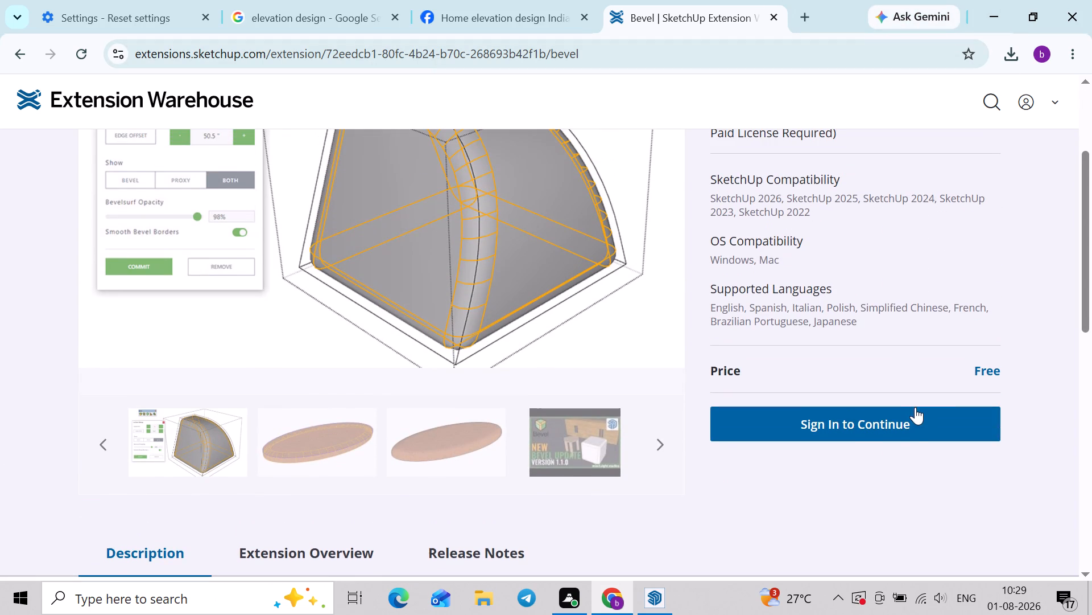
pyautogui.click(910, 423)
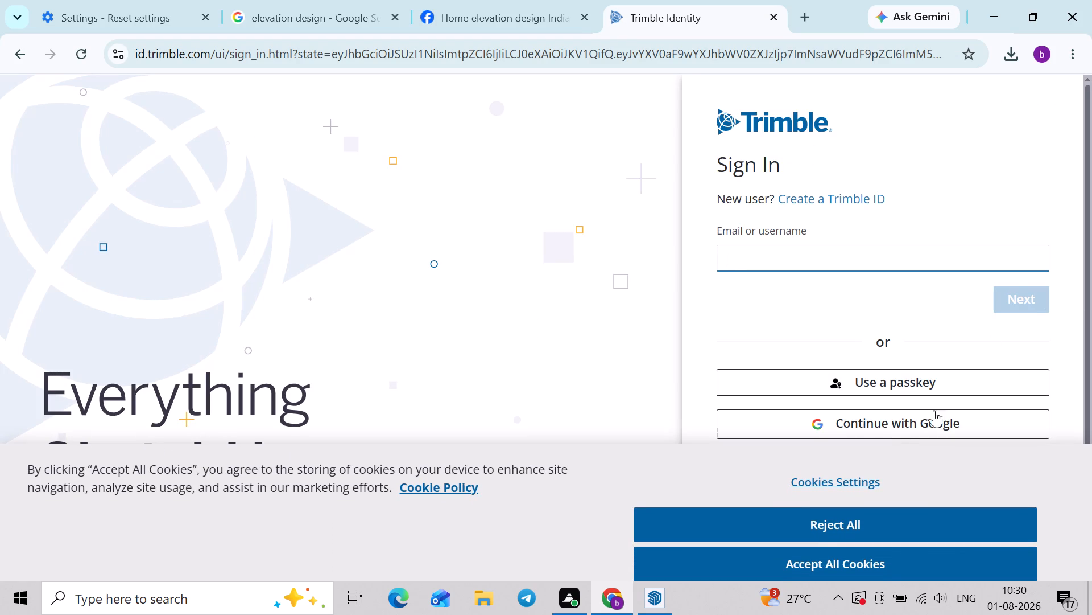
pyautogui.click(900, 423)
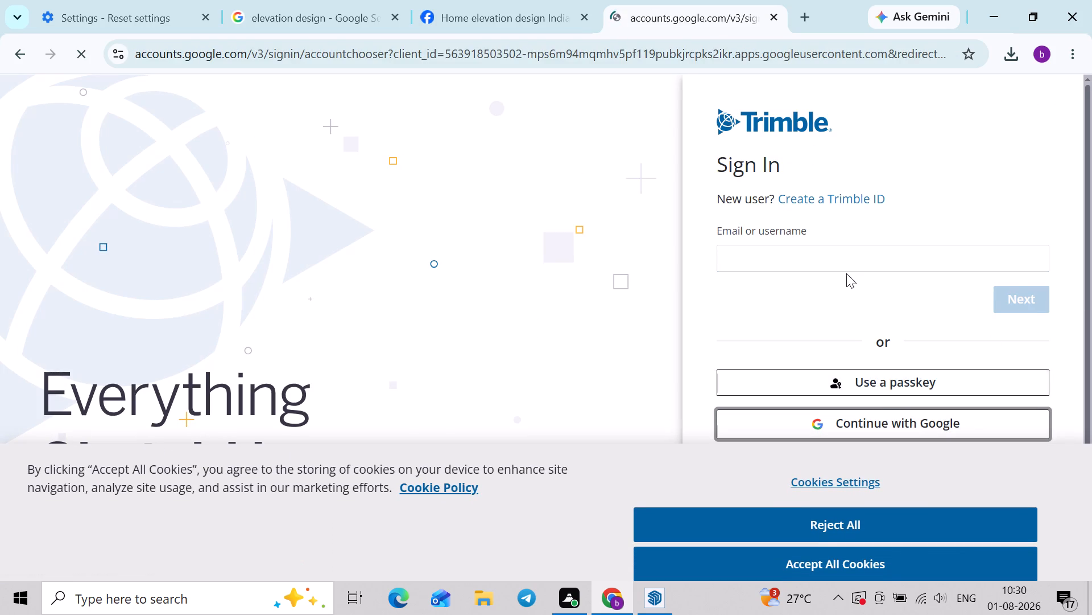
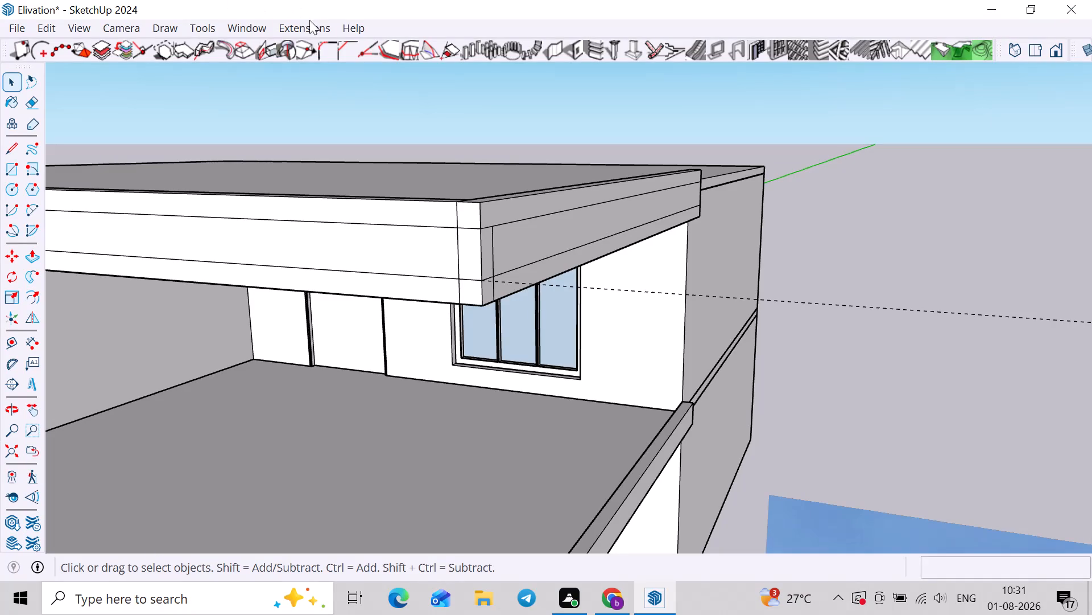
# Switch to Chrome and reload the Trimble terms and privacy notice page.
pyautogui.hotkey('alt', 'Tab')
pyautogui.keyDown('alt'); pyautogui.click(607, 315); pyautogui.keyUp('alt')
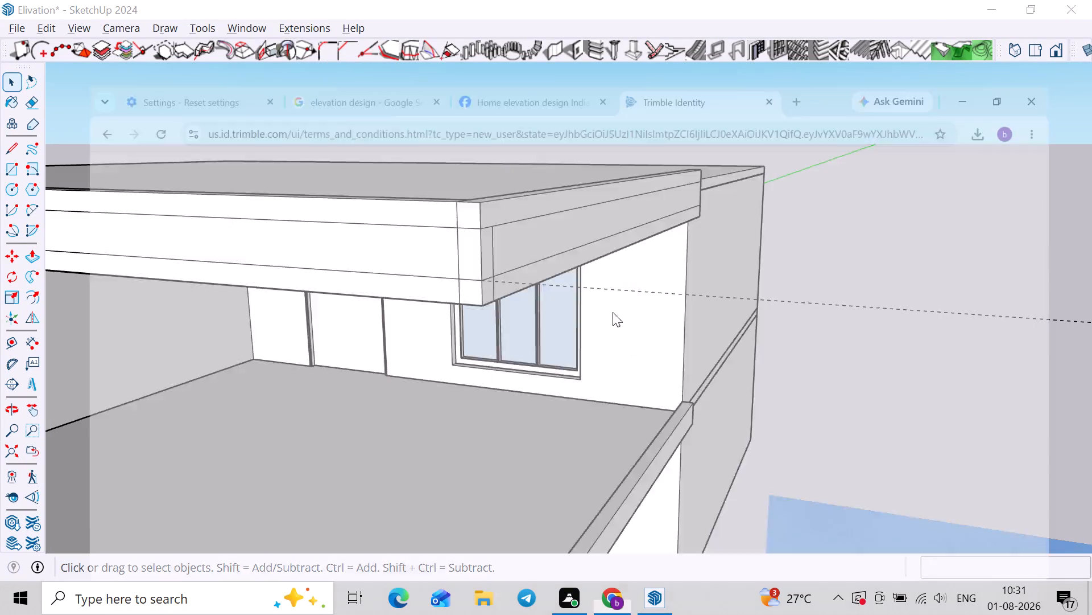
pyautogui.click(653, 0)
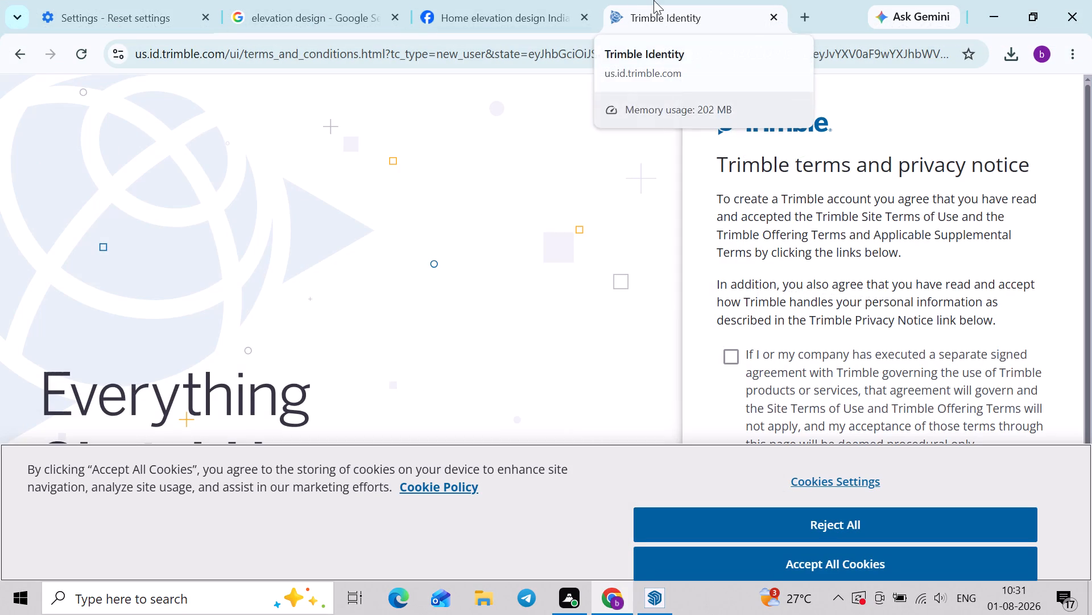
pyautogui.scroll(-9, 750, 338)
pyautogui.scroll(2, 756, 415)
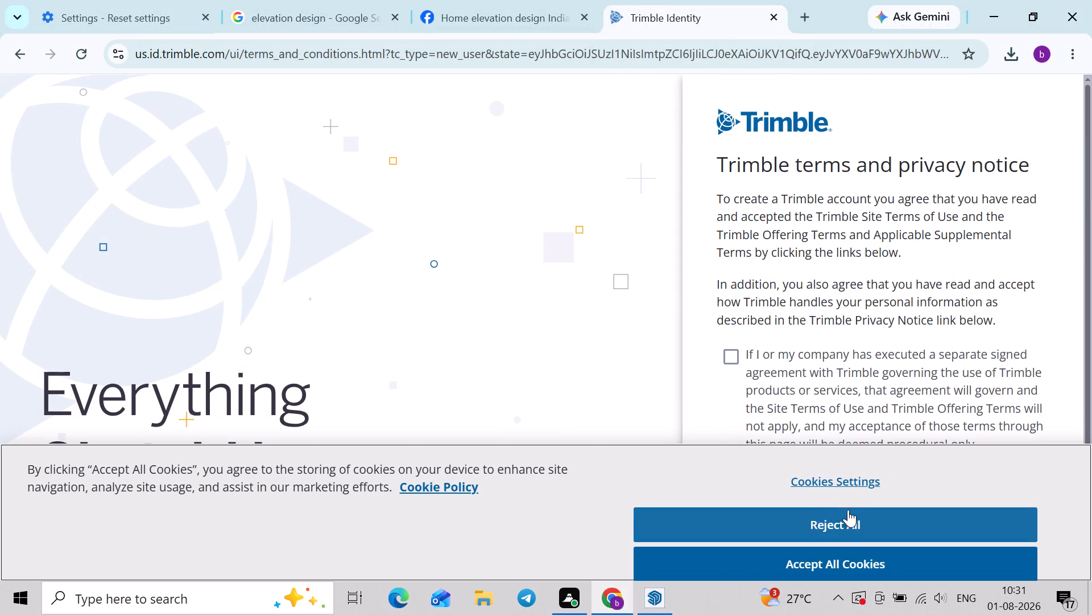
pyautogui.scroll(-3, 795, 396)
pyautogui.scroll(-4, 763, 346)
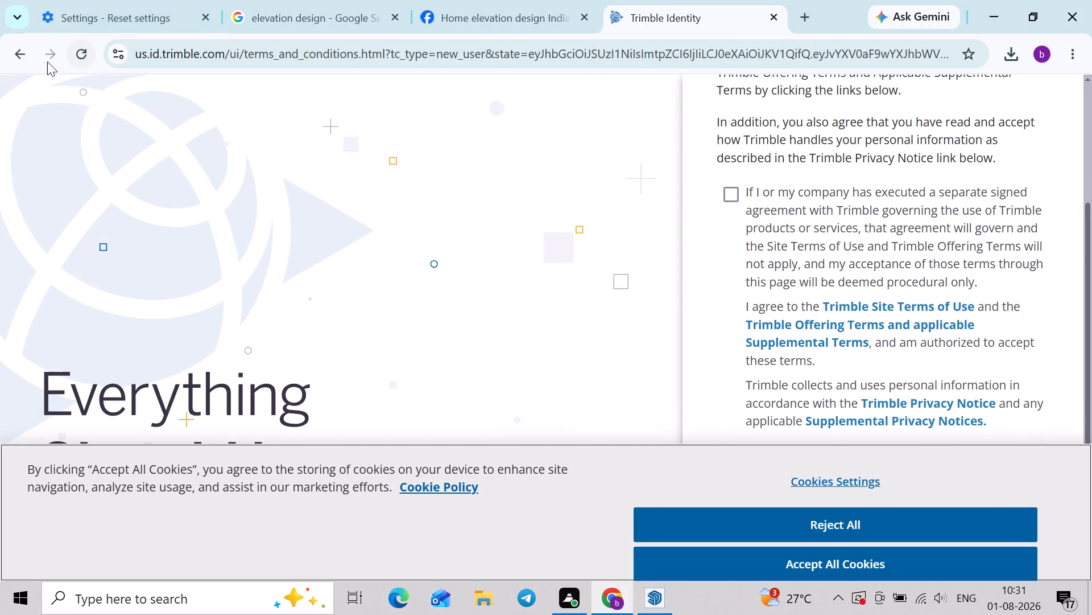
pyautogui.click(794, 15)
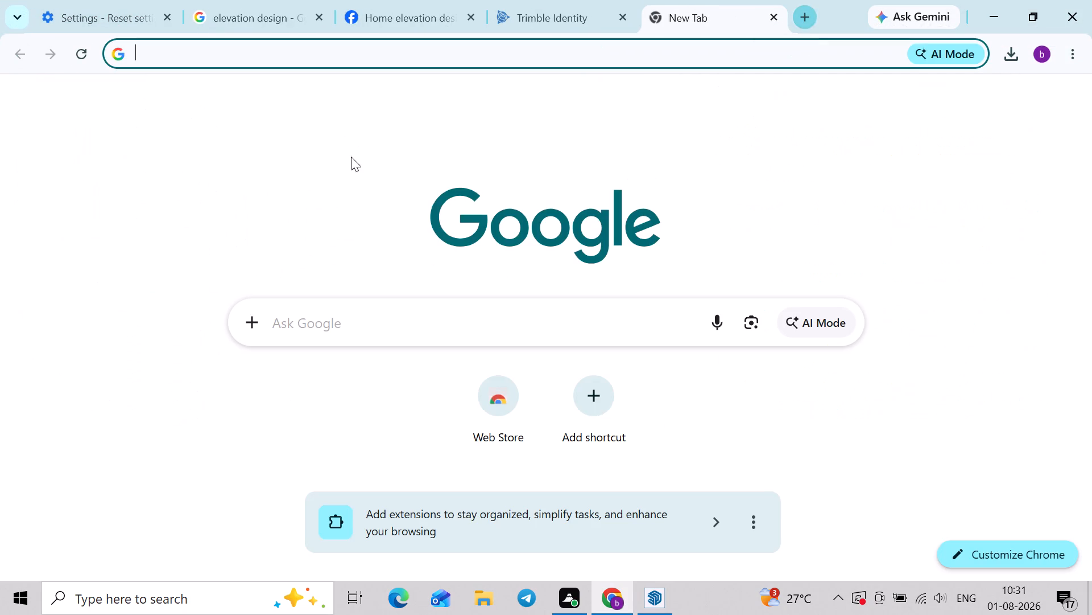
pyautogui.click(572, 0)
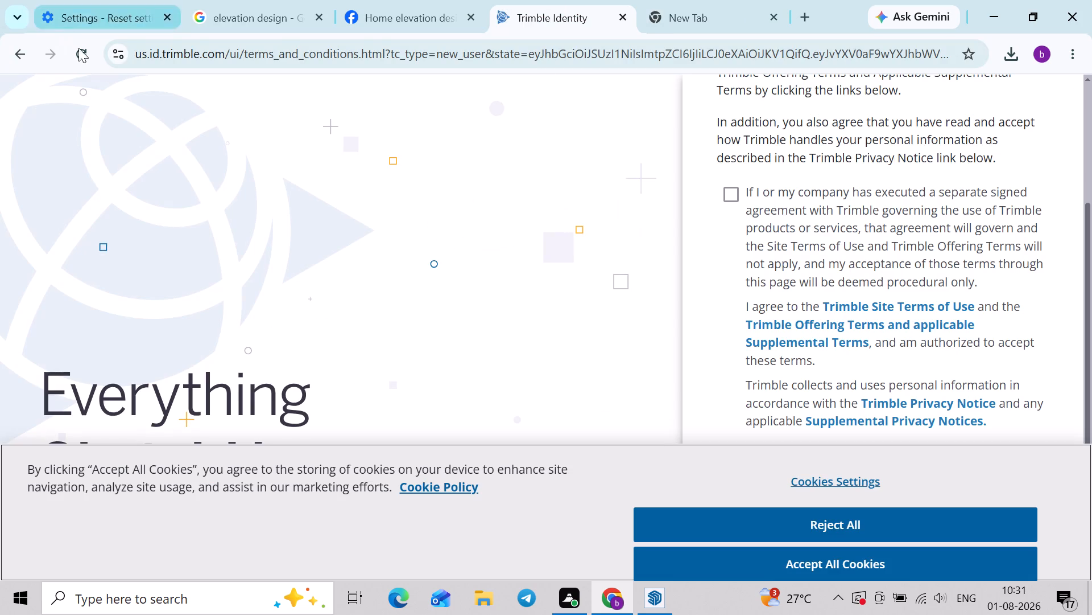
pyautogui.click(85, 55)
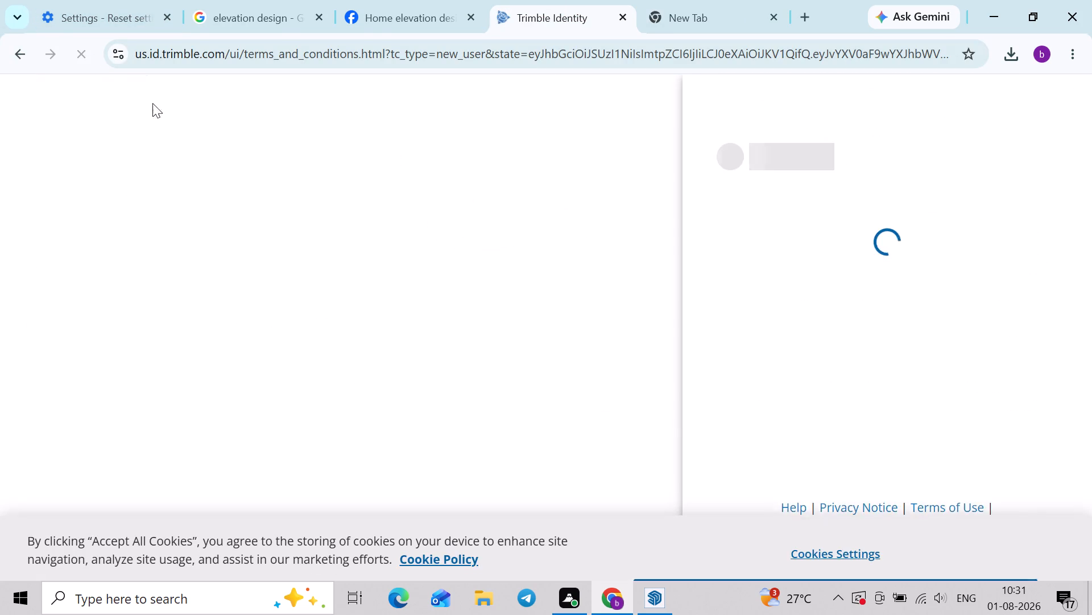
# Reject all cookies, tick the signed-agreement checkbox, and agree to the Trimble terms and privacy notice to complete the sign-in.
pyautogui.scroll(-6, 947, 314)
pyautogui.scroll(-4, 545, 408)
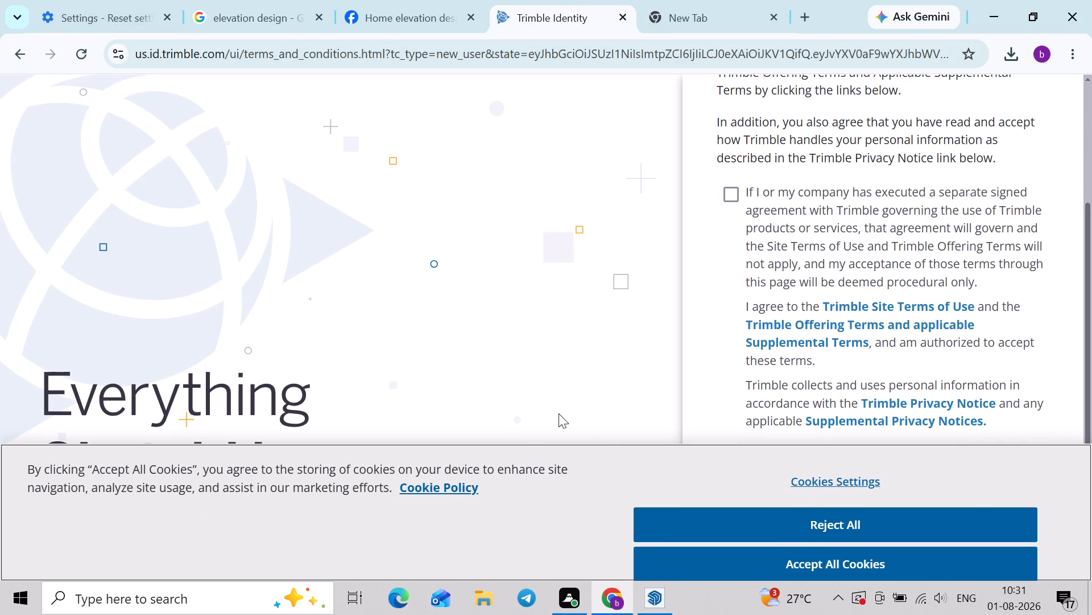
pyautogui.scroll(-6, 792, 455)
pyautogui.scroll(-8, 755, 322)
pyautogui.click(857, 523)
pyautogui.scroll(-2, 924, 468)
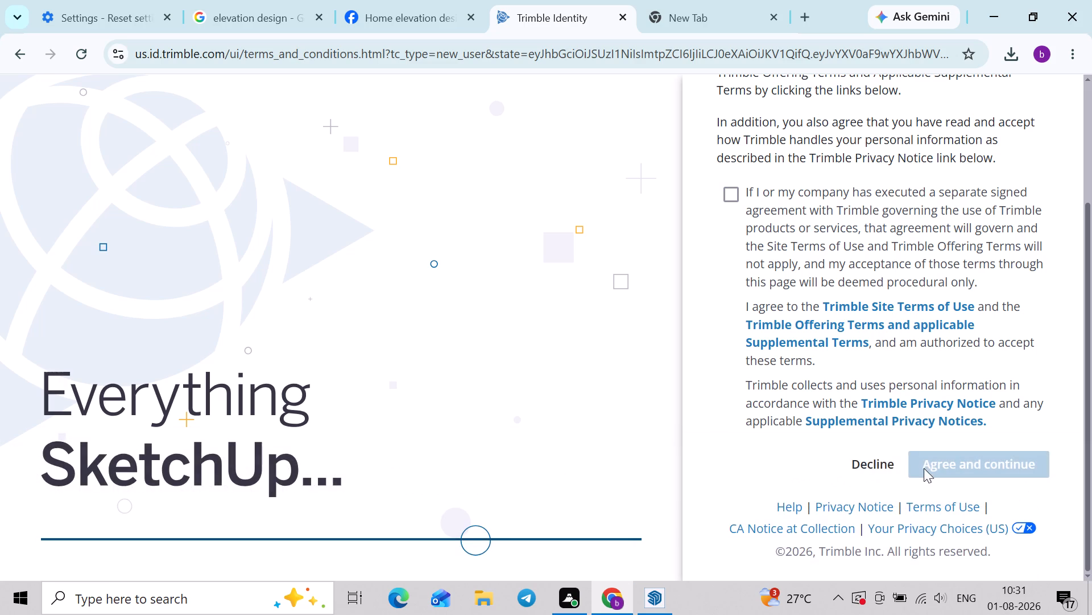
pyautogui.click(961, 466)
pyautogui.scroll(-4, 844, 329)
pyautogui.click(748, 193)
pyautogui.click(922, 460)
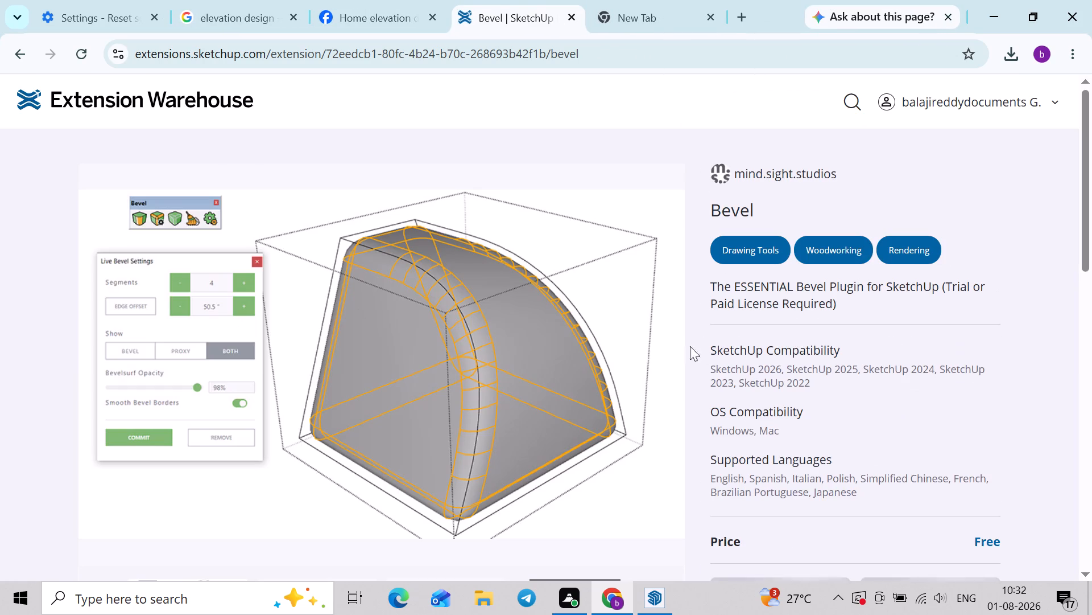
# Download the Bevel extension, reading to the end of the Extension Warehouse terms of service and accepting them.
pyautogui.scroll(-3, 838, 425)
pyautogui.click(791, 342)
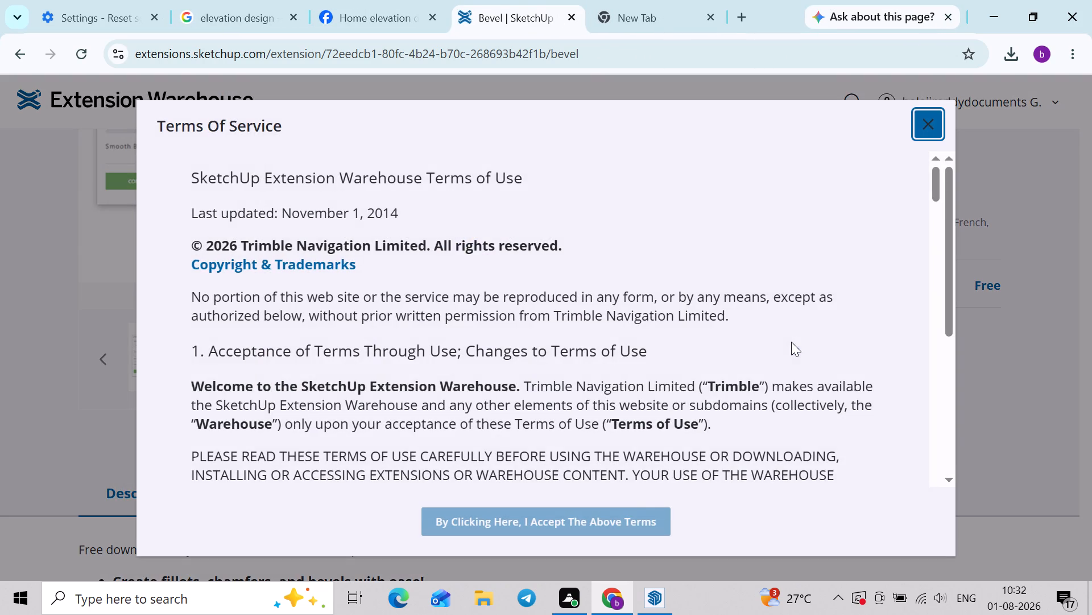
pyautogui.scroll(-20, 586, 483)
pyautogui.scroll(-4, 586, 483)
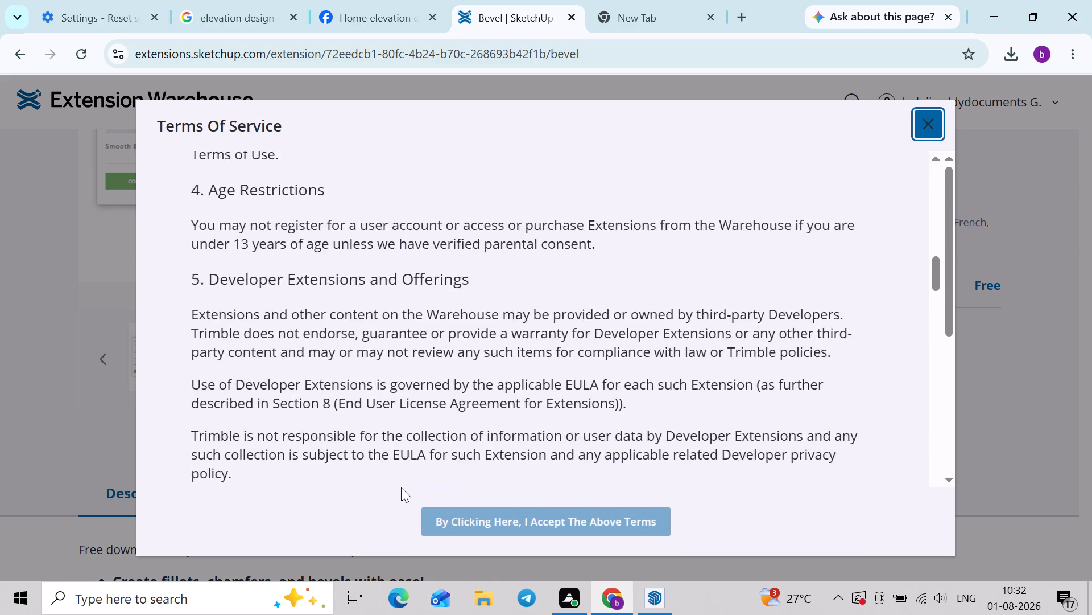
pyautogui.scroll(-20, 401, 487)
pyautogui.scroll(-12, 401, 487)
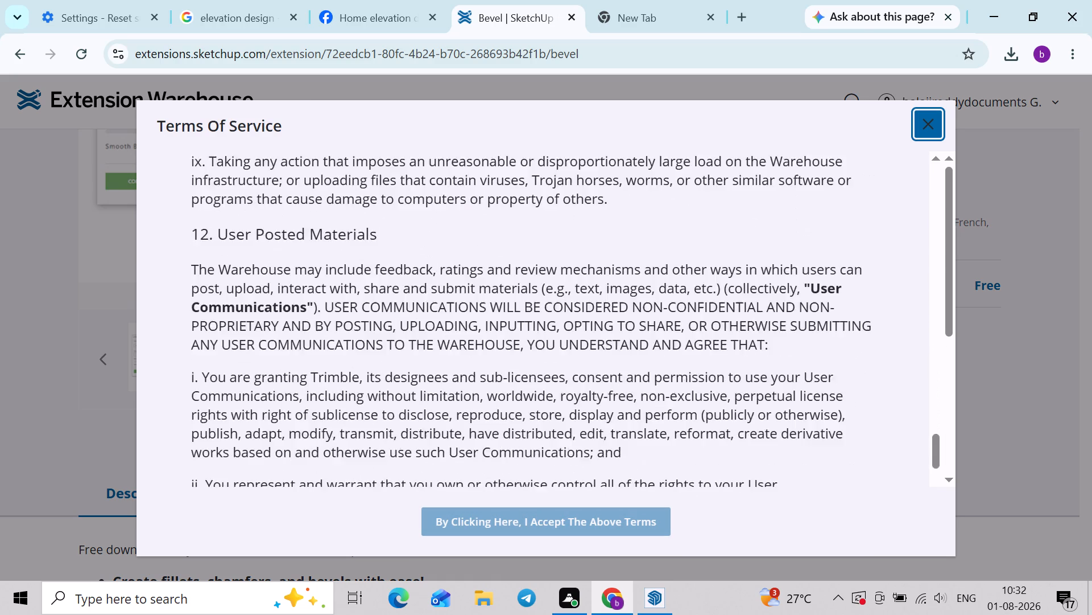
pyautogui.scroll(-20, 473, 379)
pyautogui.scroll(-11, 473, 379)
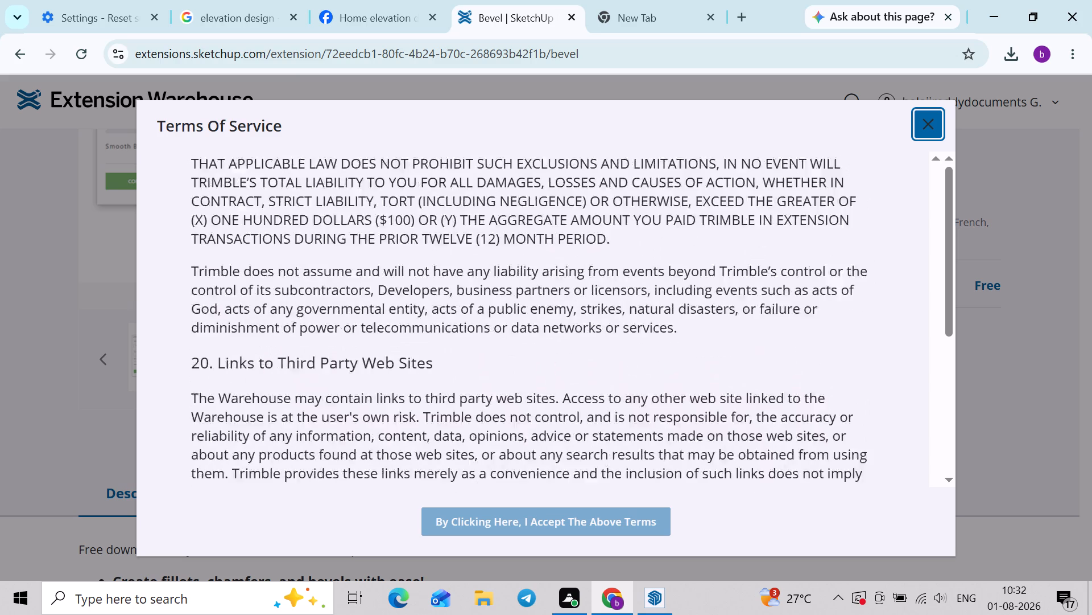
pyautogui.scroll(-13, 460, 406)
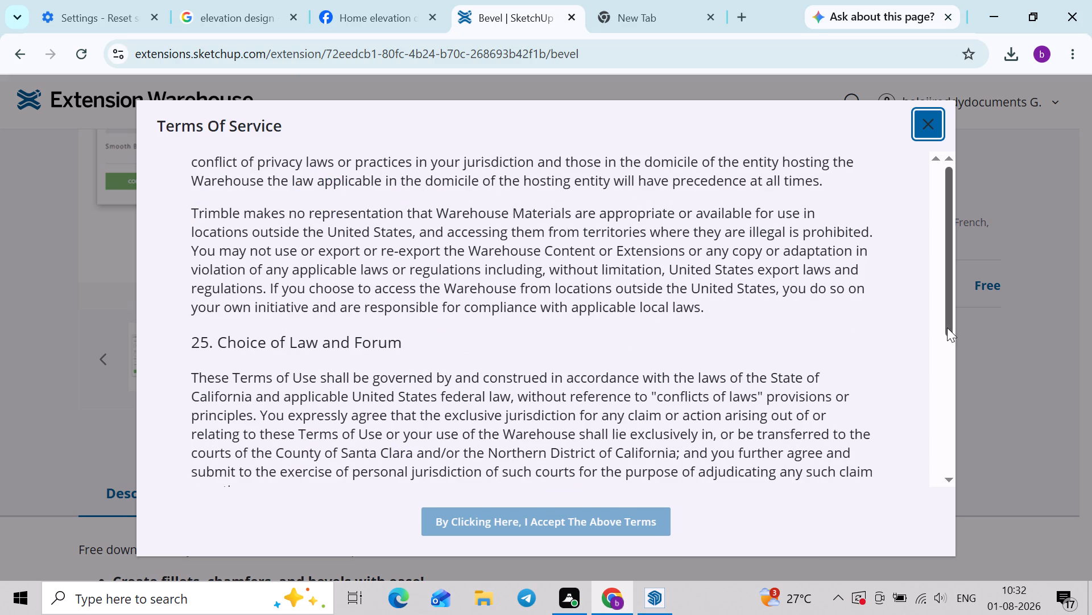
pyautogui.moveTo(947, 327); pyautogui.dragTo(949, 483)
pyautogui.scroll(-8, 412, 430)
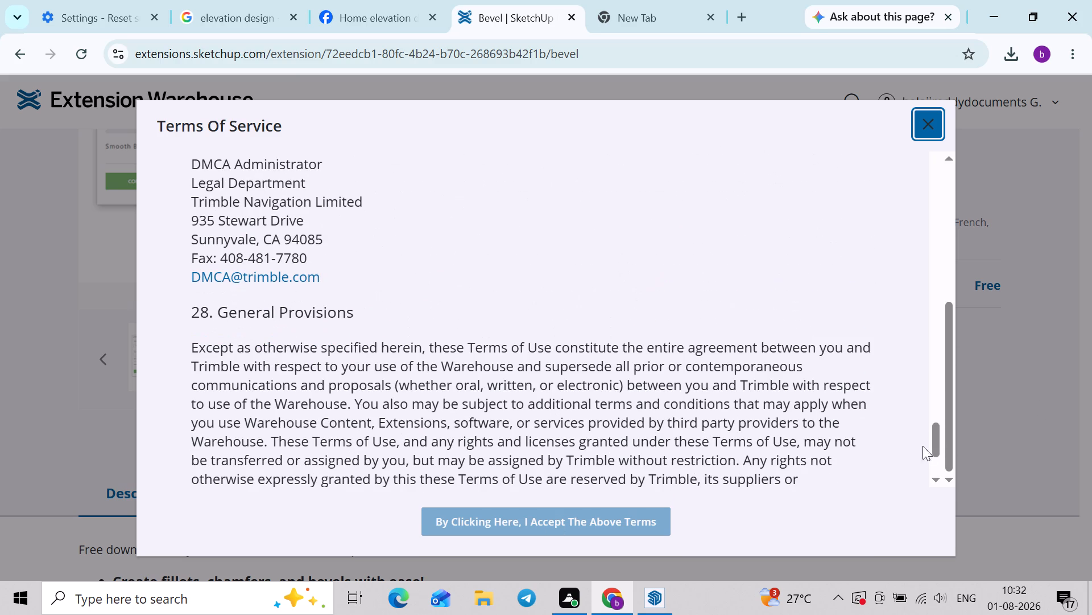
pyautogui.moveTo(941, 456); pyautogui.dragTo(941, 491)
pyautogui.scroll(-1, 468, 424)
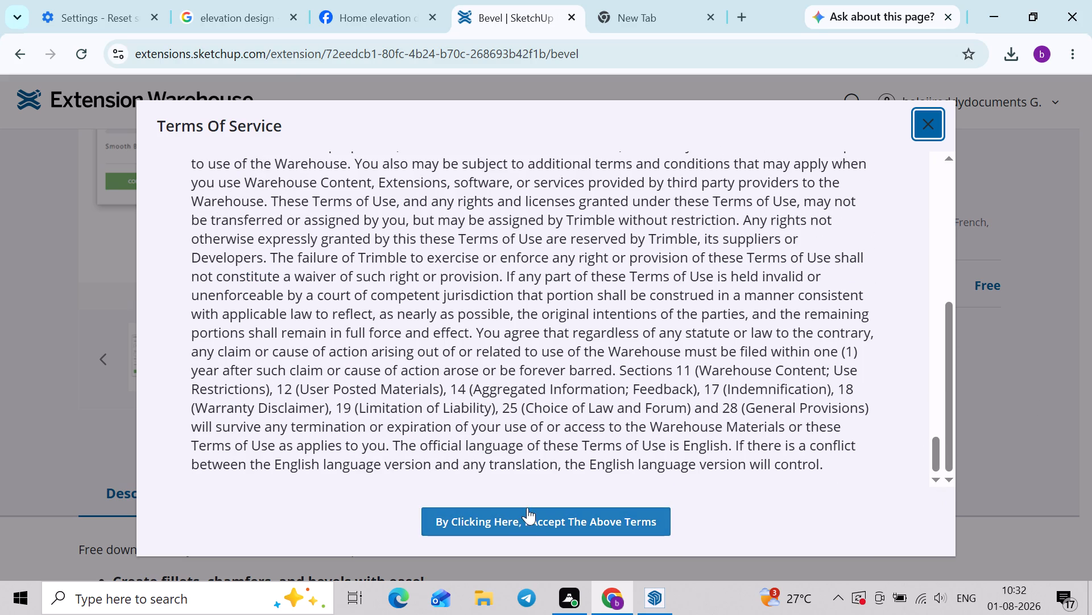
pyautogui.click(529, 516)
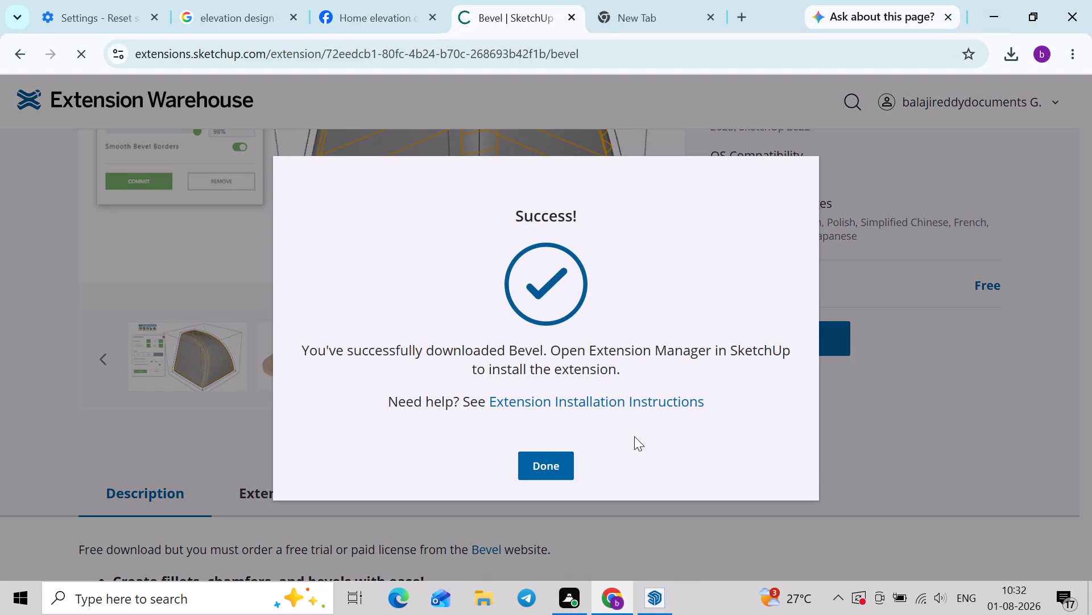
pyautogui.click(546, 455)
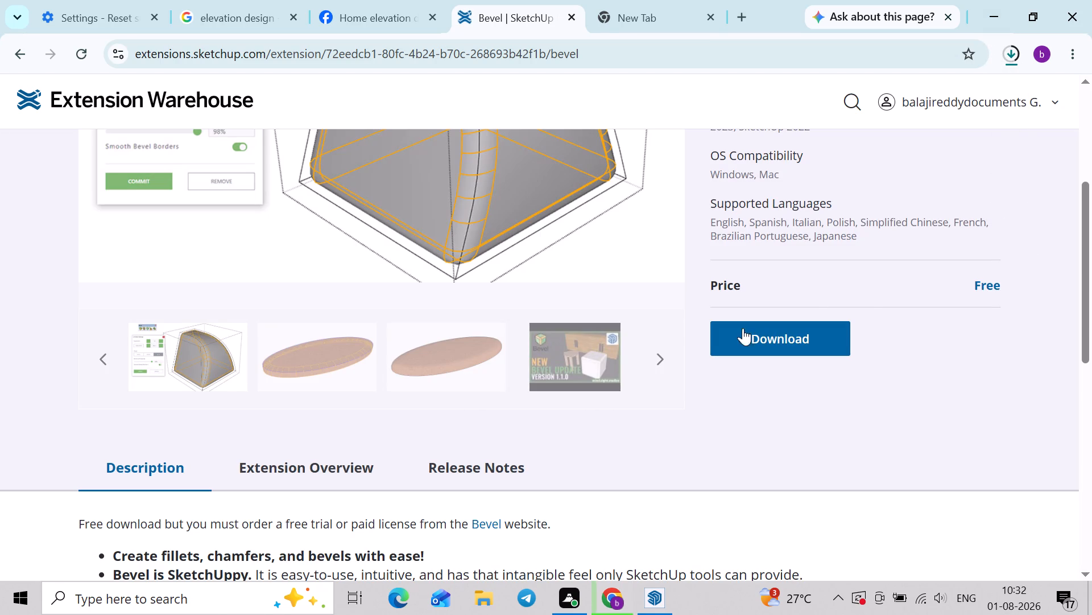
# Switch to SketchUp and install the extension file Bevel-1.1.0 from the Downloads folder with the Extension Manager.
pyautogui.hotkey('alt', 'Tab')
pyautogui.keyDown('alt'); pyautogui.click(598, 315); pyautogui.keyUp('alt')
pyautogui.click(318, 31)
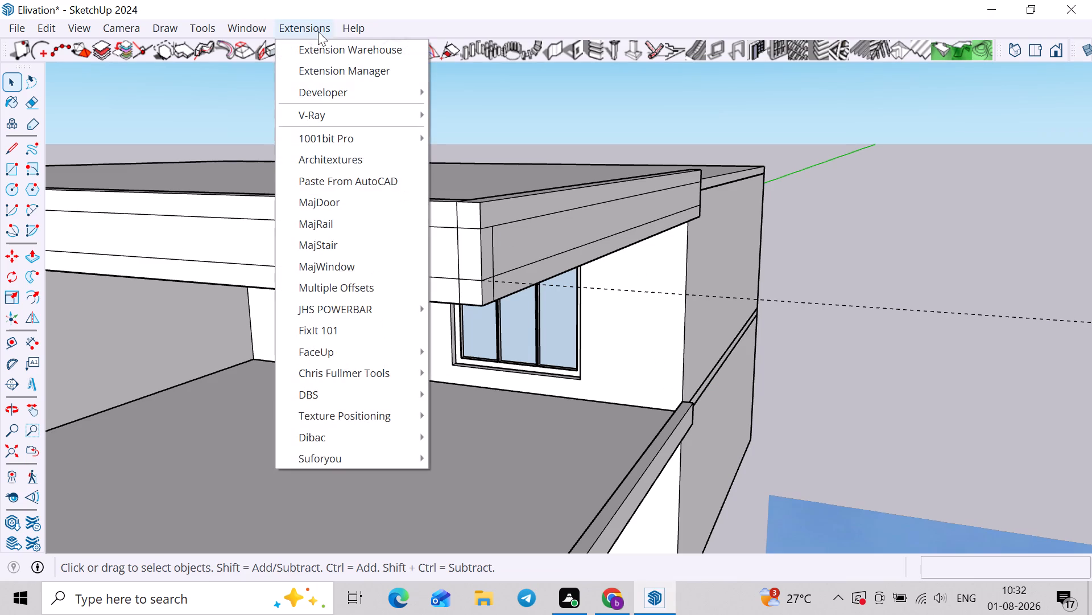
pyautogui.click(318, 65)
pyautogui.click(188, 545)
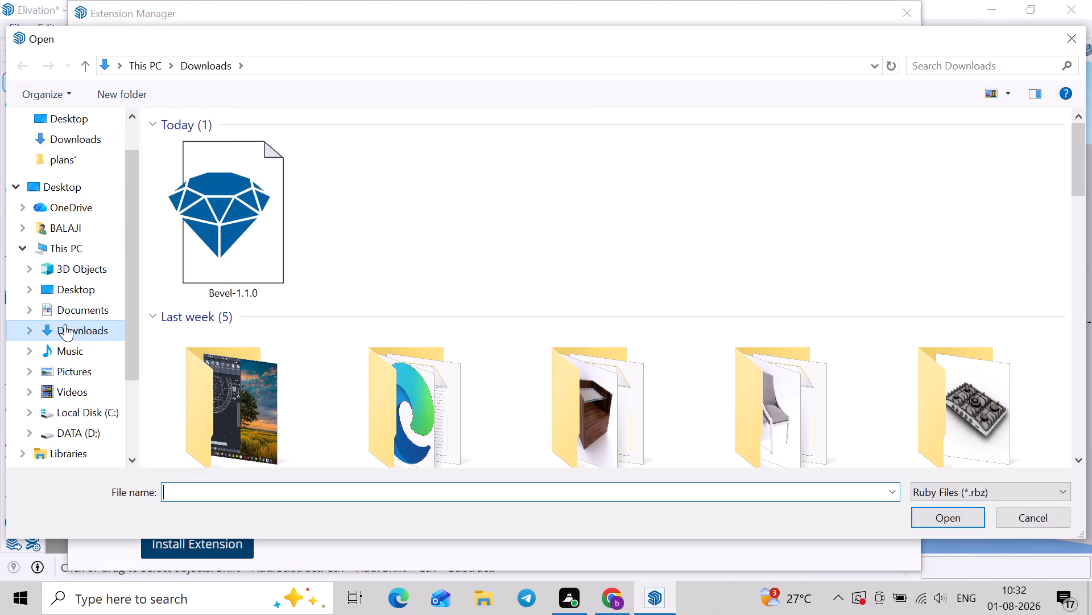
pyautogui.click(65, 324)
pyautogui.click(161, 255)
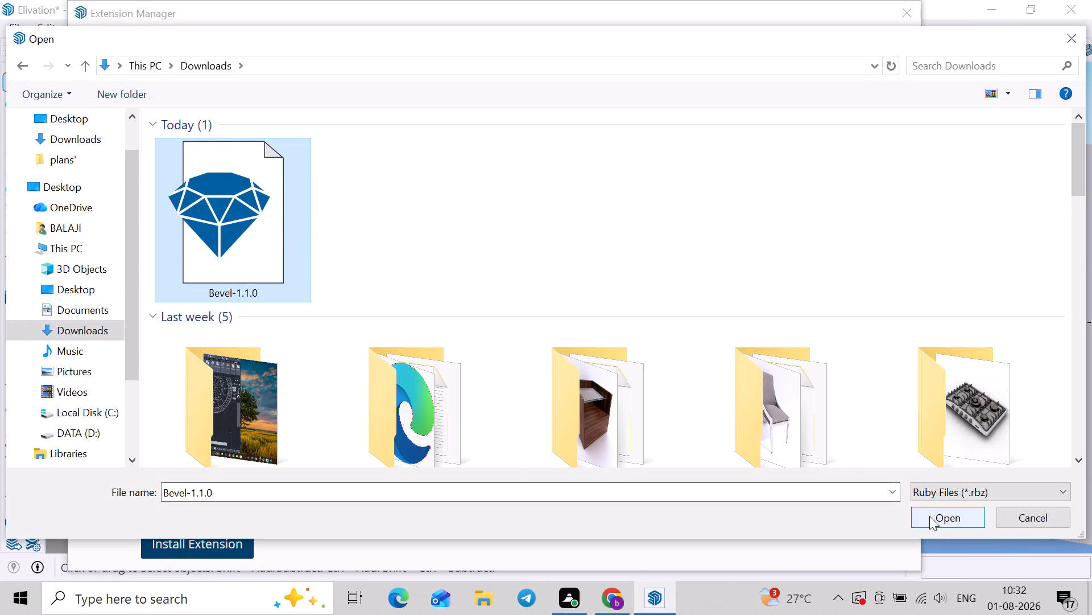
pyautogui.click(929, 516)
pyautogui.click(917, 17)
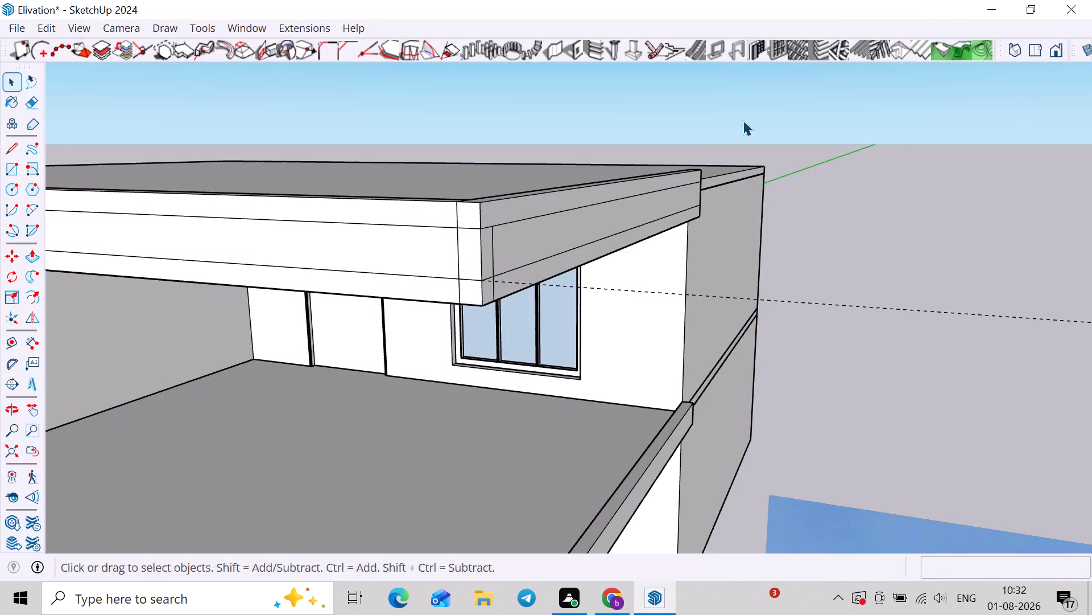
# Ignore the extension update notice and check the list of available toolbars for Bevel.
pyautogui.rightClick(913, 26)
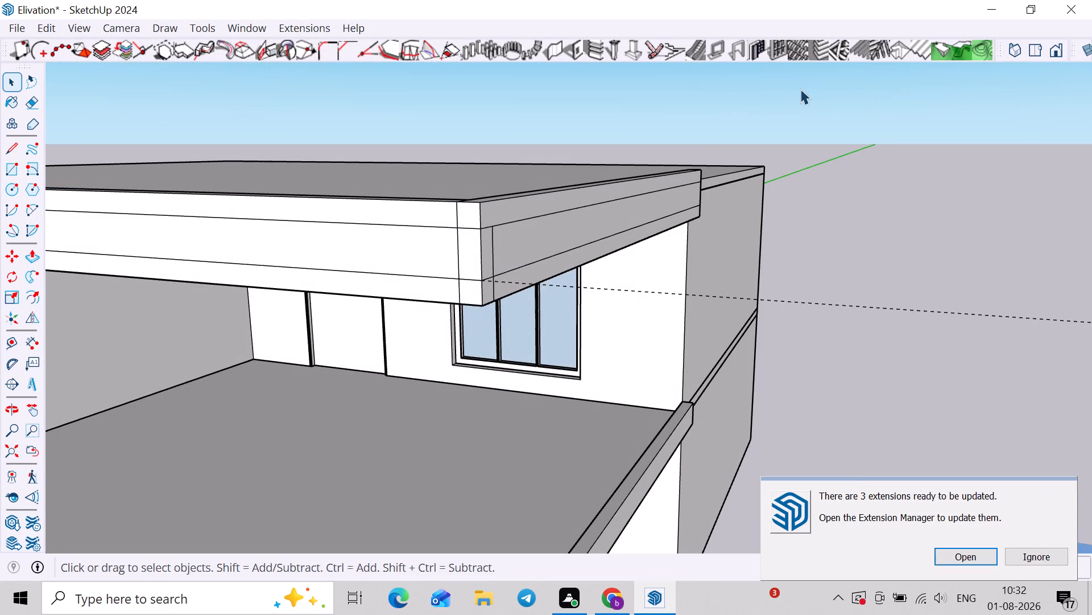
pyautogui.click(1040, 556)
pyautogui.rightClick(791, 17)
pyautogui.click(756, 22)
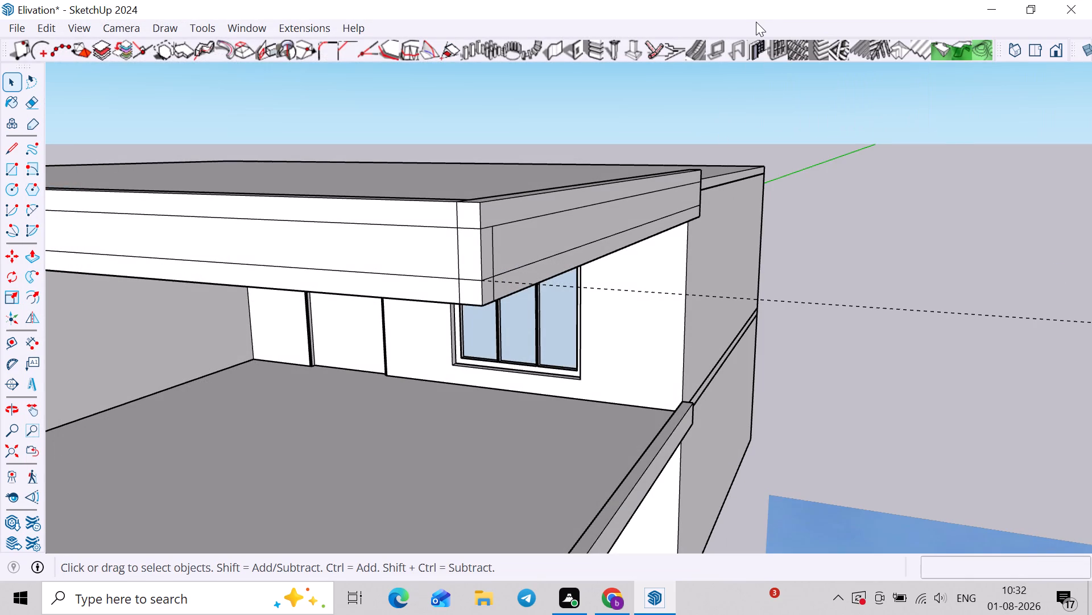
pyautogui.rightClick(757, 22)
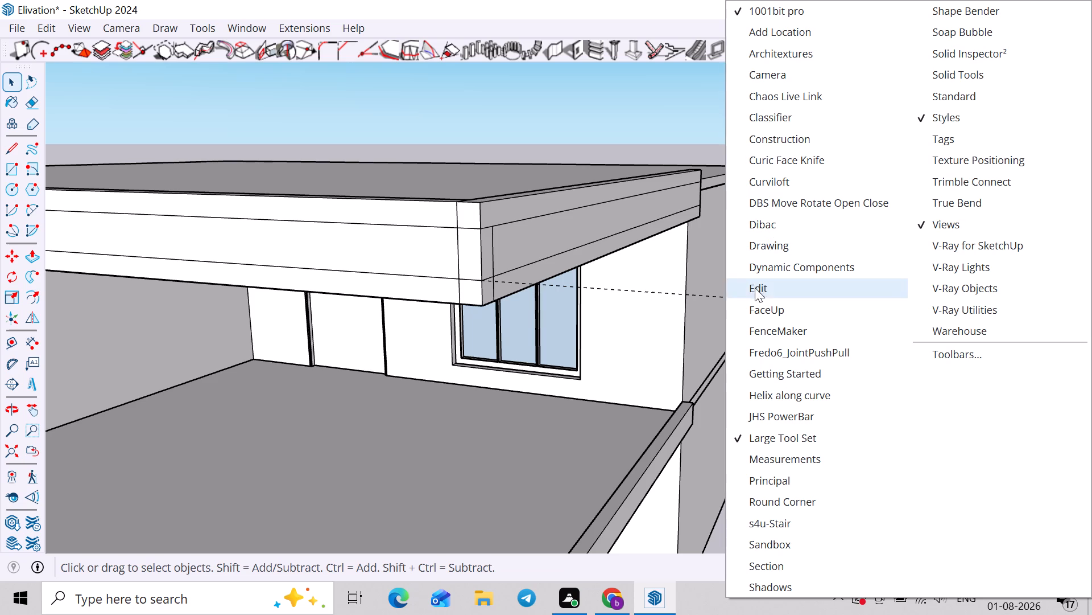
pyautogui.click(696, 125)
# Install Bevel-1.1.0 from the Downloads folder again with the Extension Manager.
pyautogui.click(307, 27)
pyautogui.click(334, 69)
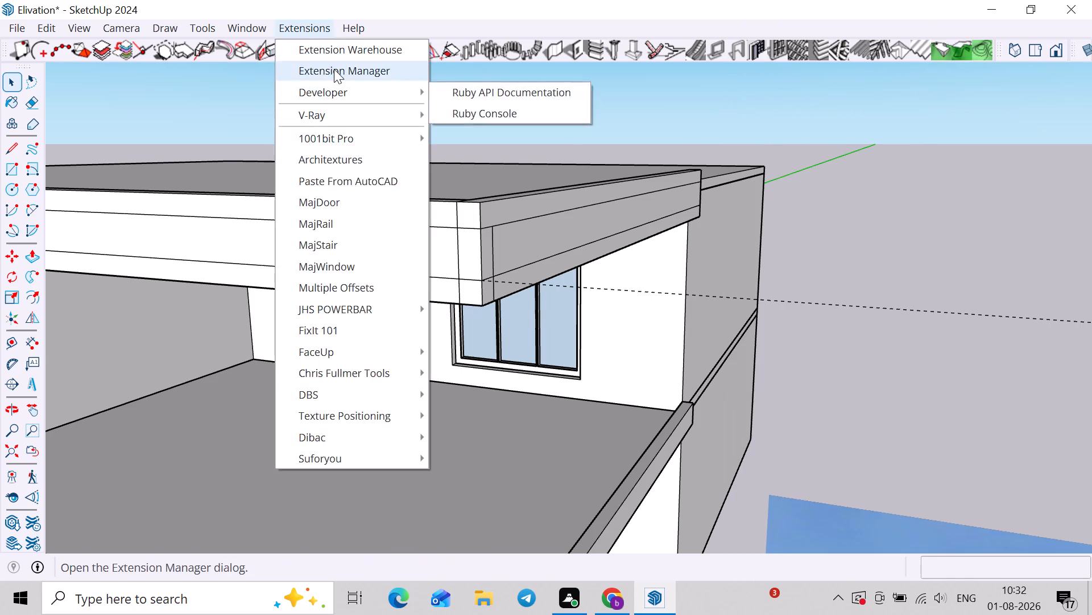
pyautogui.click(171, 532)
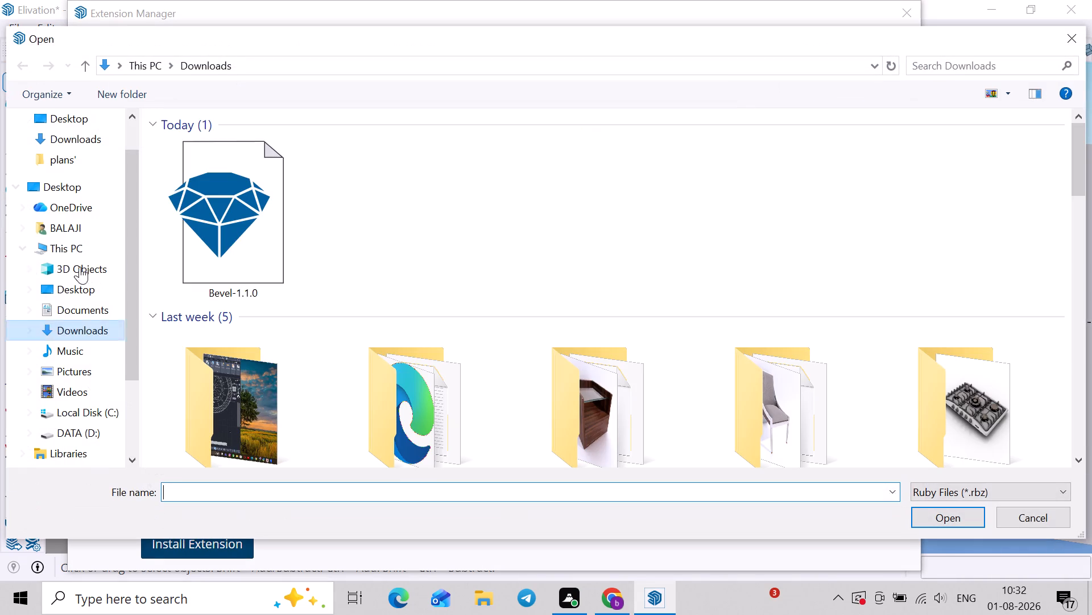
pyautogui.click(233, 269)
pyautogui.click(941, 511)
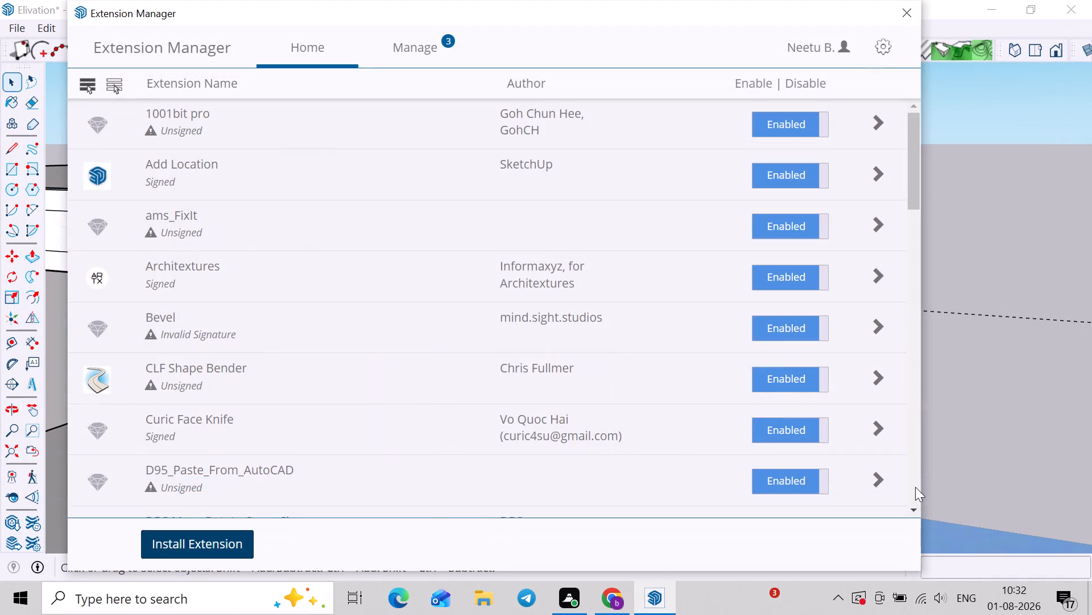
pyautogui.click(918, 7)
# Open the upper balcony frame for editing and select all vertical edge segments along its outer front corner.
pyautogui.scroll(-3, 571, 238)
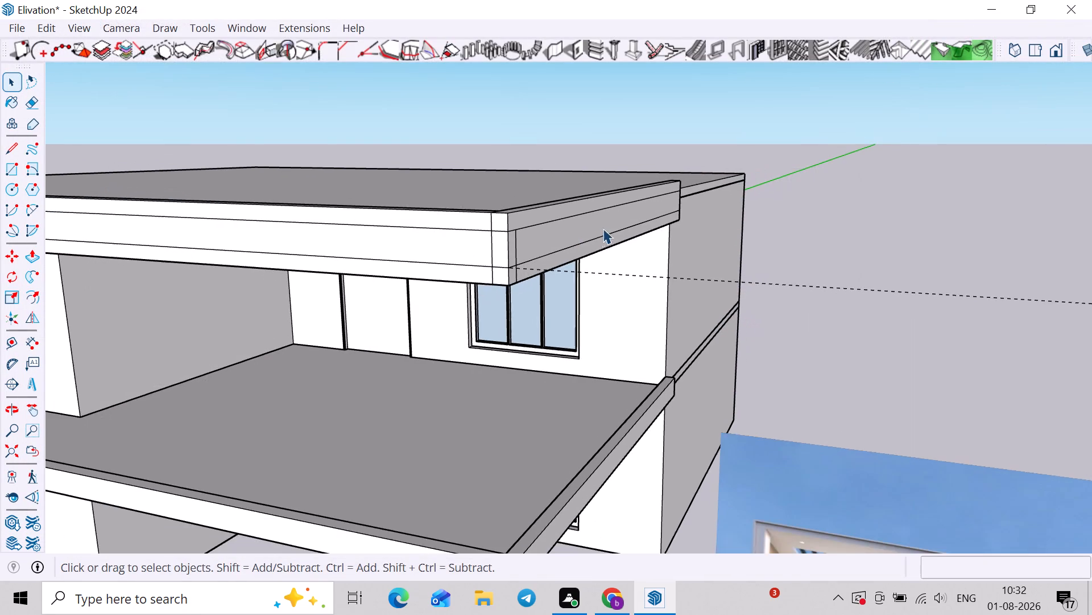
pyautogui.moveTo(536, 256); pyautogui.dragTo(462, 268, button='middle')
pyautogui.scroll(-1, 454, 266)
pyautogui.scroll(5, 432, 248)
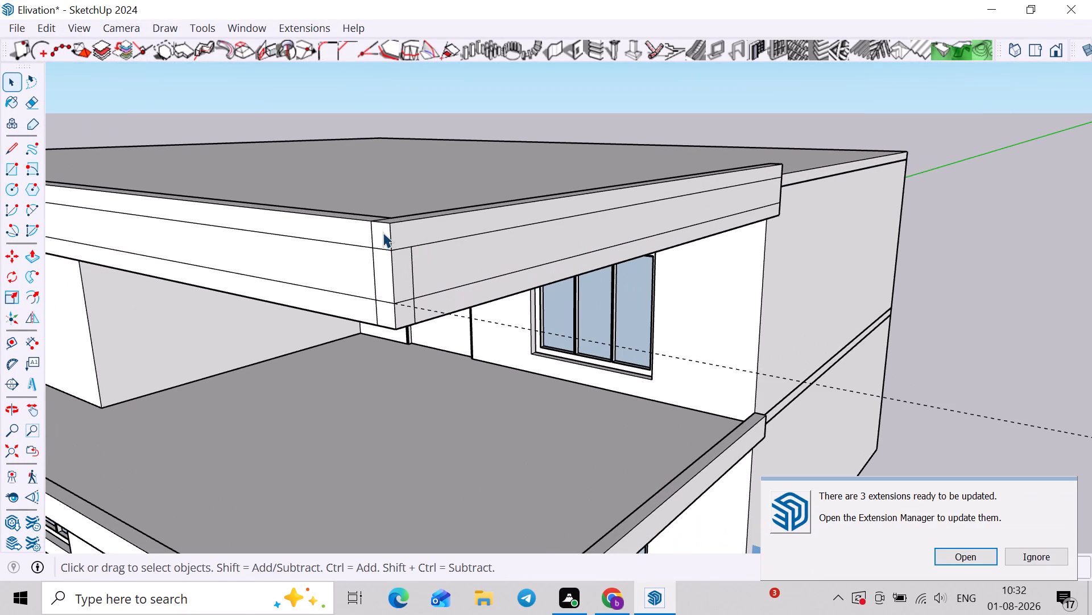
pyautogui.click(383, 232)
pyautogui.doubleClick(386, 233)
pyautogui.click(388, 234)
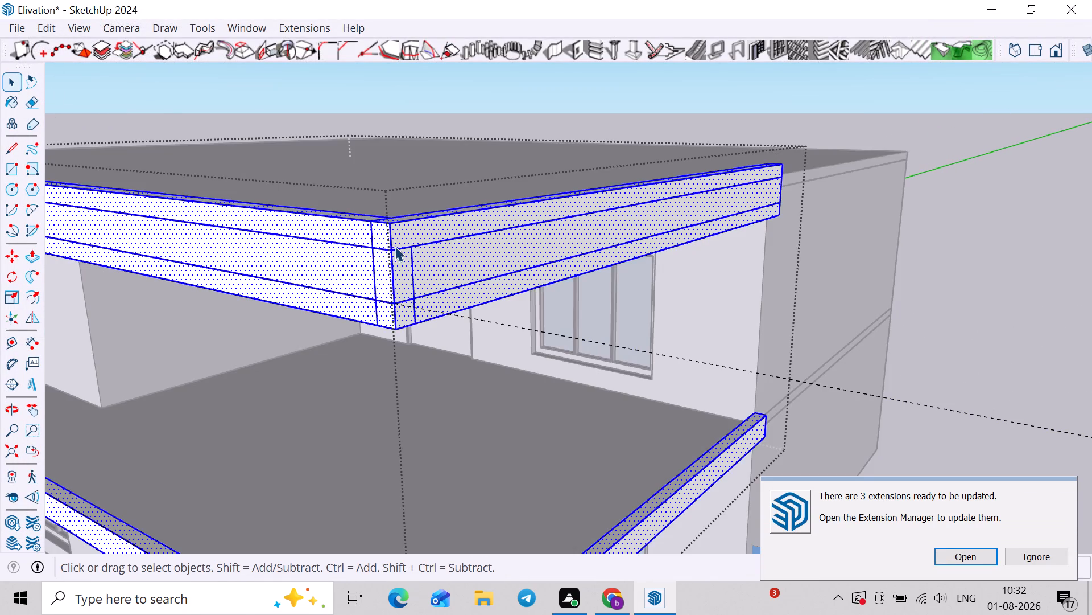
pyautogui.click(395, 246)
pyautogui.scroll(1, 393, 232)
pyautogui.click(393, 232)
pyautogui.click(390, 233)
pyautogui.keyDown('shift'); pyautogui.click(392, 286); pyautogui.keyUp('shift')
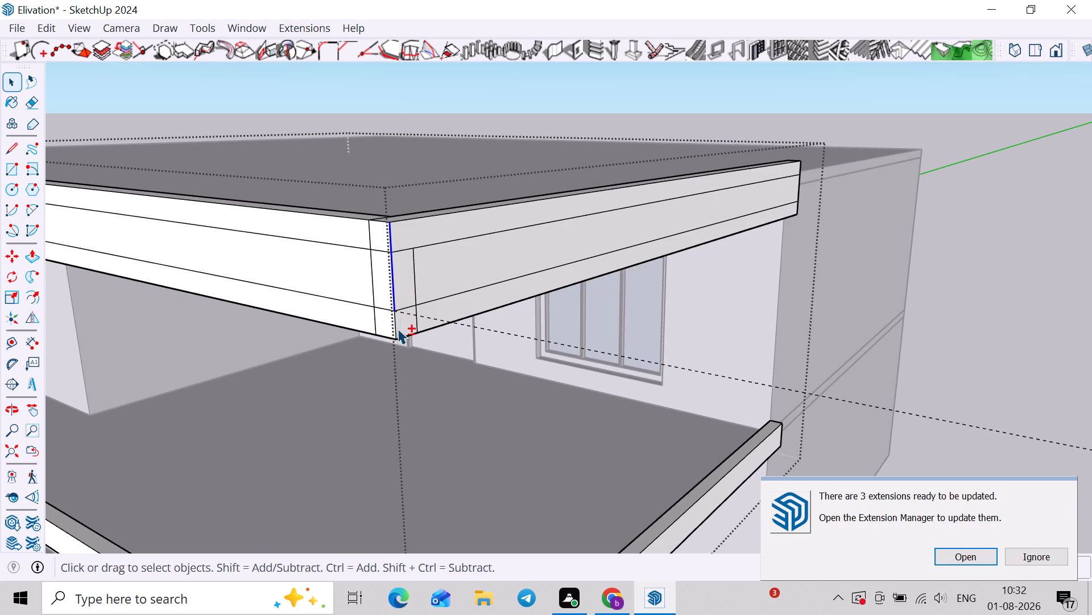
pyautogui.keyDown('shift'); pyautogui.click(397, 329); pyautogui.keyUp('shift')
# Show the Round Corner toolbar.
pyautogui.rightClick(416, 17)
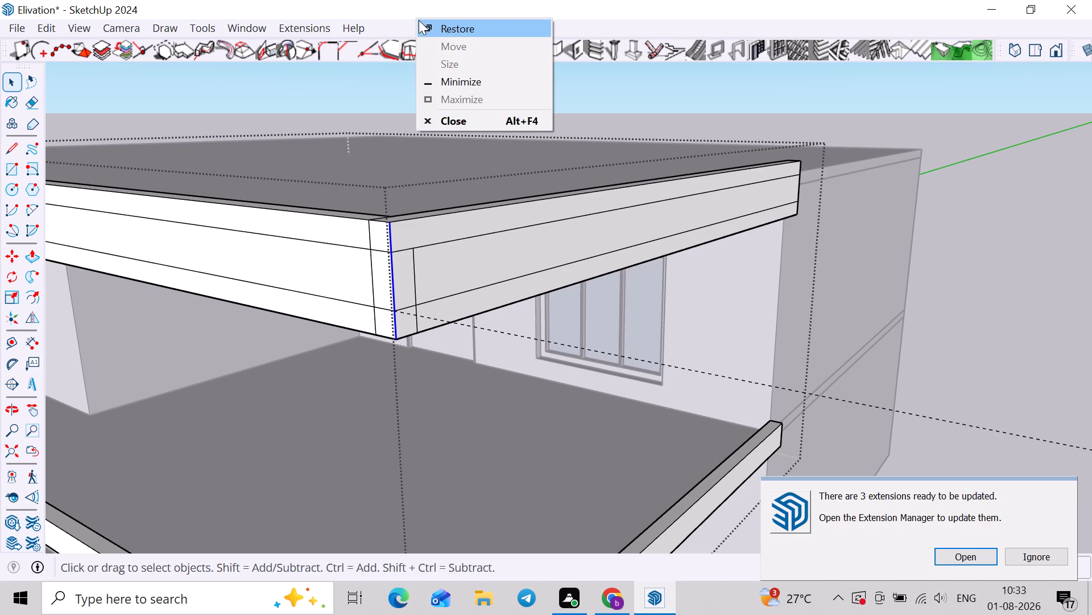
pyautogui.rightClick(359, 29)
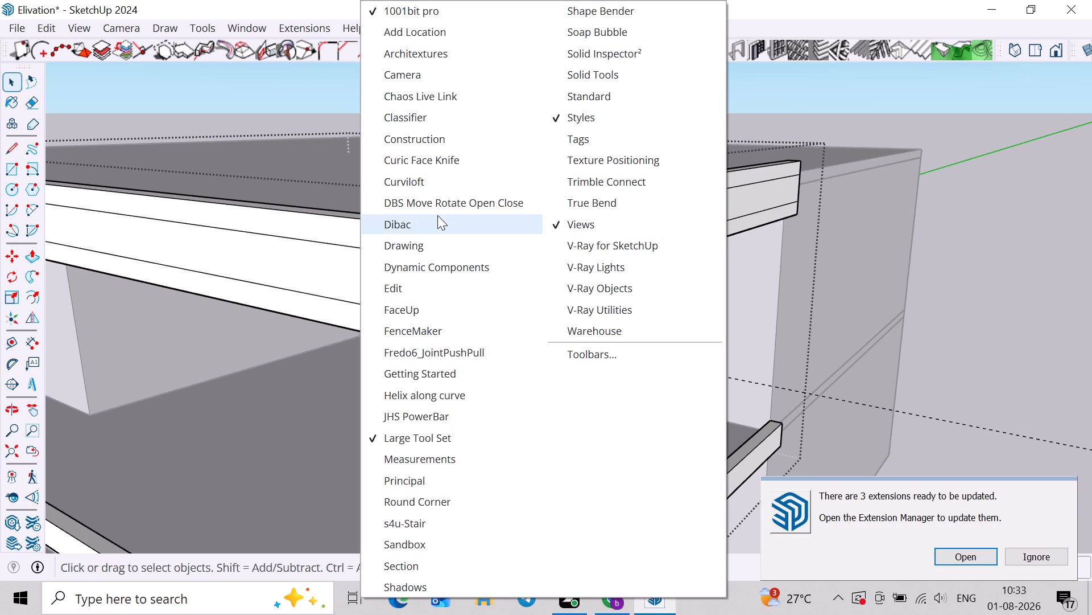
pyautogui.scroll(-6, 434, 225)
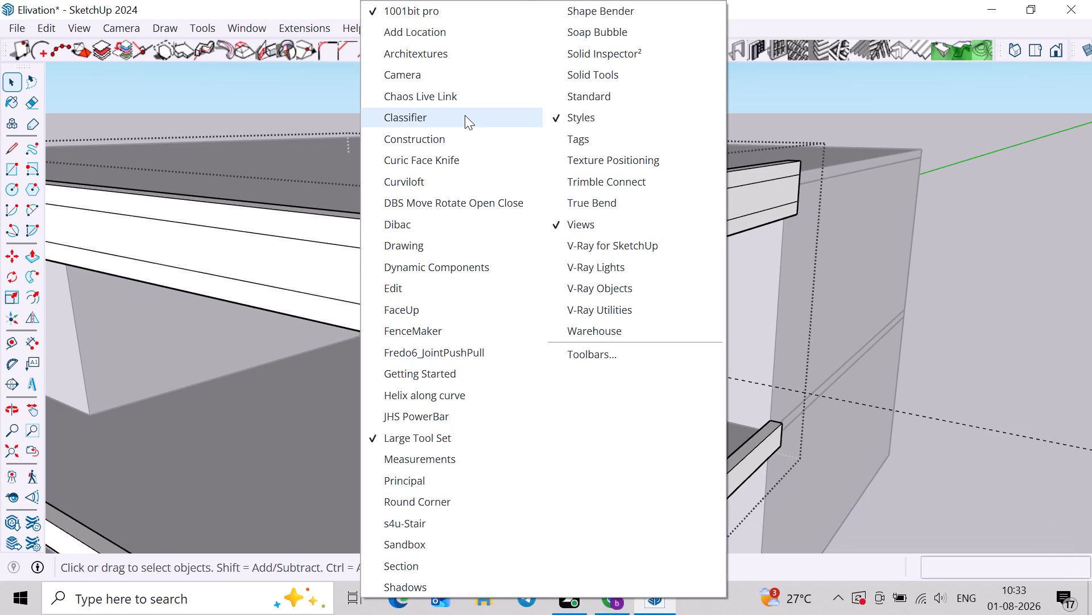
pyautogui.scroll(-3, 465, 115)
pyautogui.scroll(-5, 380, 478)
pyautogui.click(415, 502)
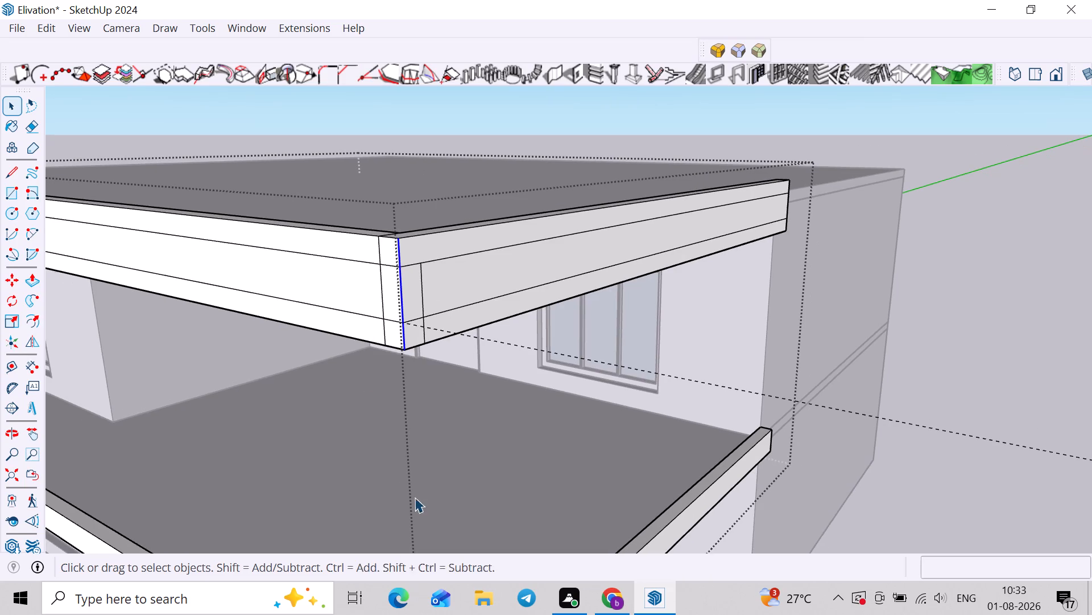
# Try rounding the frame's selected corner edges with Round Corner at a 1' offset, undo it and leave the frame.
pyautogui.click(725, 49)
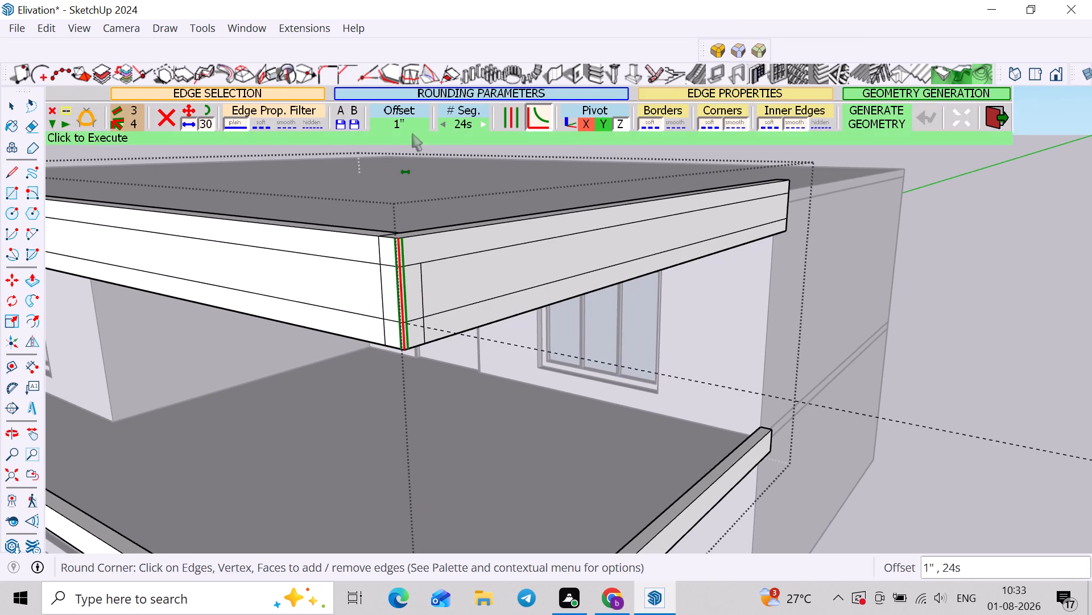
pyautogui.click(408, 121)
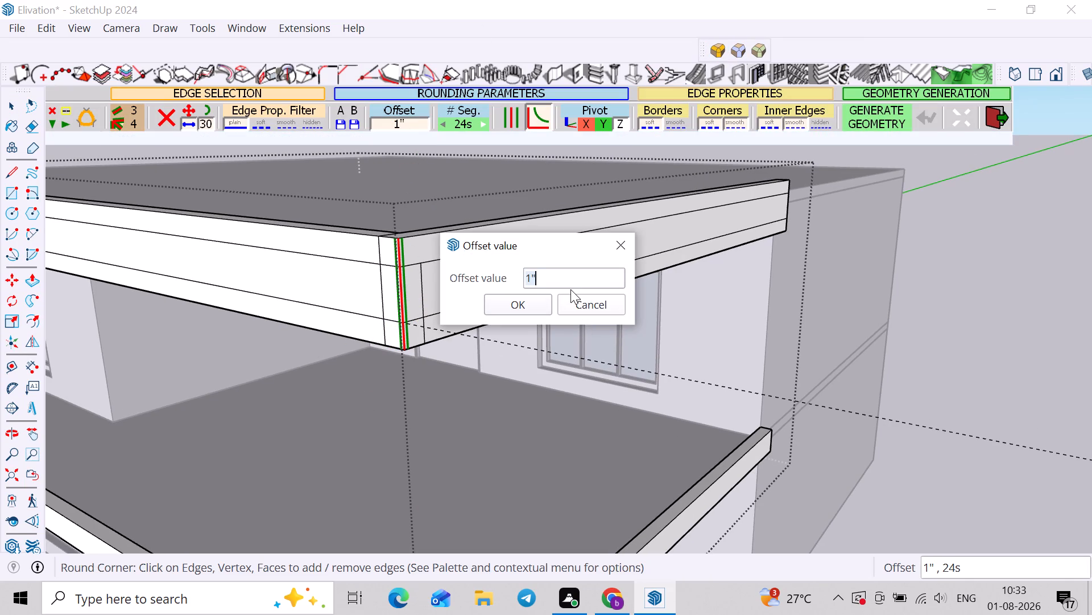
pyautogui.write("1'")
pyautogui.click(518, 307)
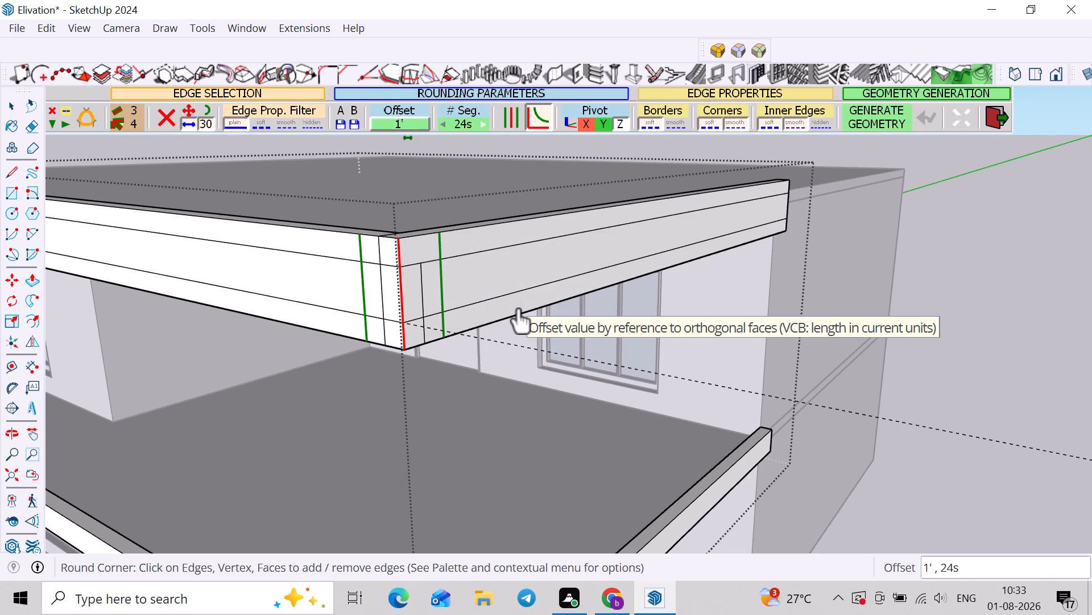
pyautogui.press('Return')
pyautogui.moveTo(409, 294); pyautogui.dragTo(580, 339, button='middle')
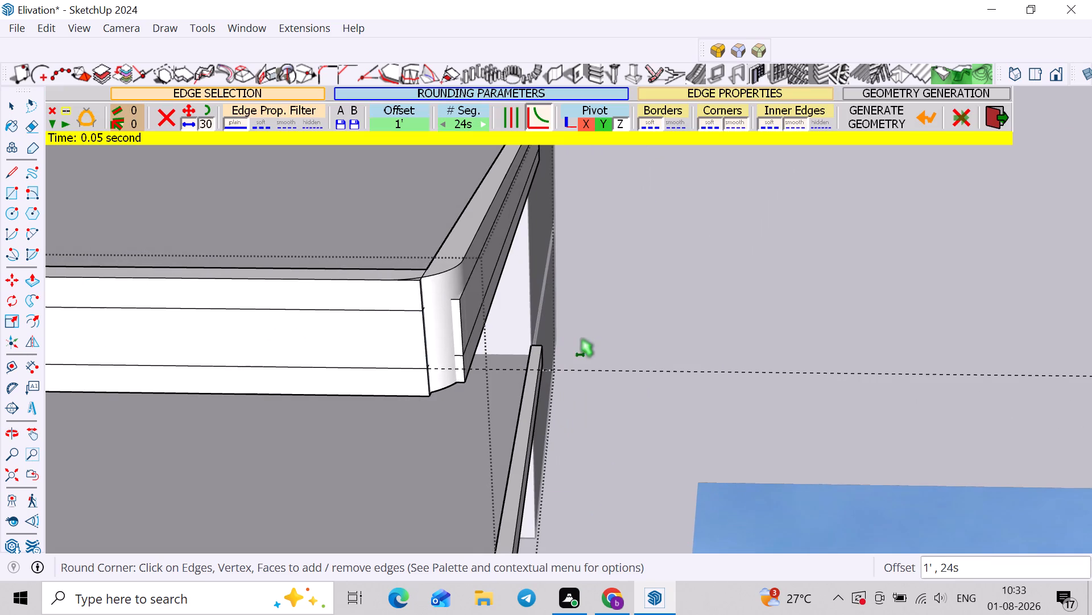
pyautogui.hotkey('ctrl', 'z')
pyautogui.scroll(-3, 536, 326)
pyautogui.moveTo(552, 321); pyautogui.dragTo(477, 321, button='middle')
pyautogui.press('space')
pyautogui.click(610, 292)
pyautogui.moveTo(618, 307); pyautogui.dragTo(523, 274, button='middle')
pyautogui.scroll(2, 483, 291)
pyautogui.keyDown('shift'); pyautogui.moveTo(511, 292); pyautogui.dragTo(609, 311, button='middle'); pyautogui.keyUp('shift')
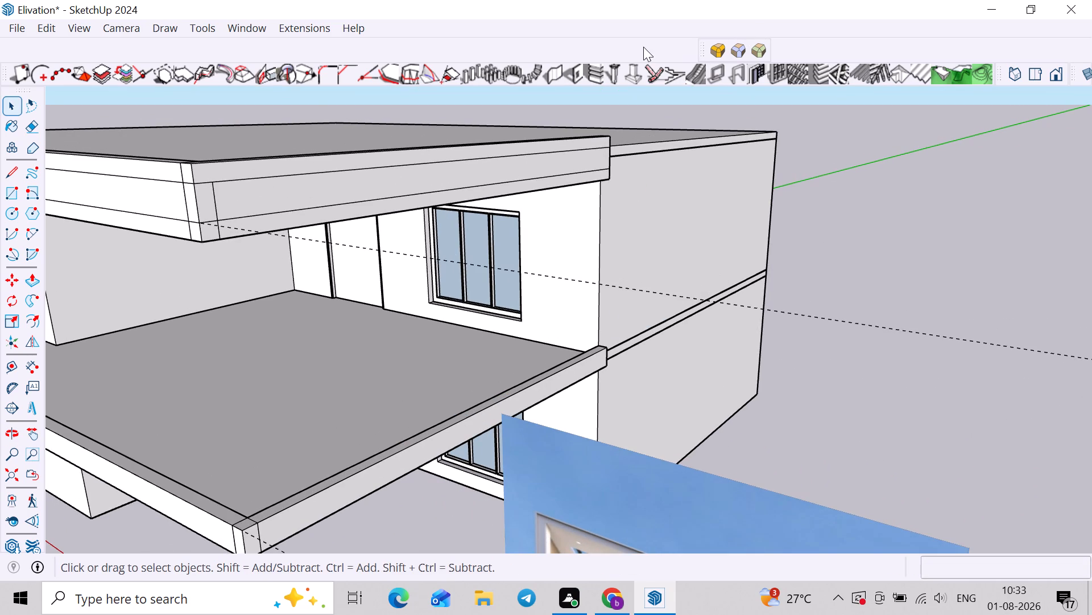
# Hide the 1001bit pro toolbar and check the list of available toolbars again.
pyautogui.rightClick(643, 47)
pyautogui.click(673, 13)
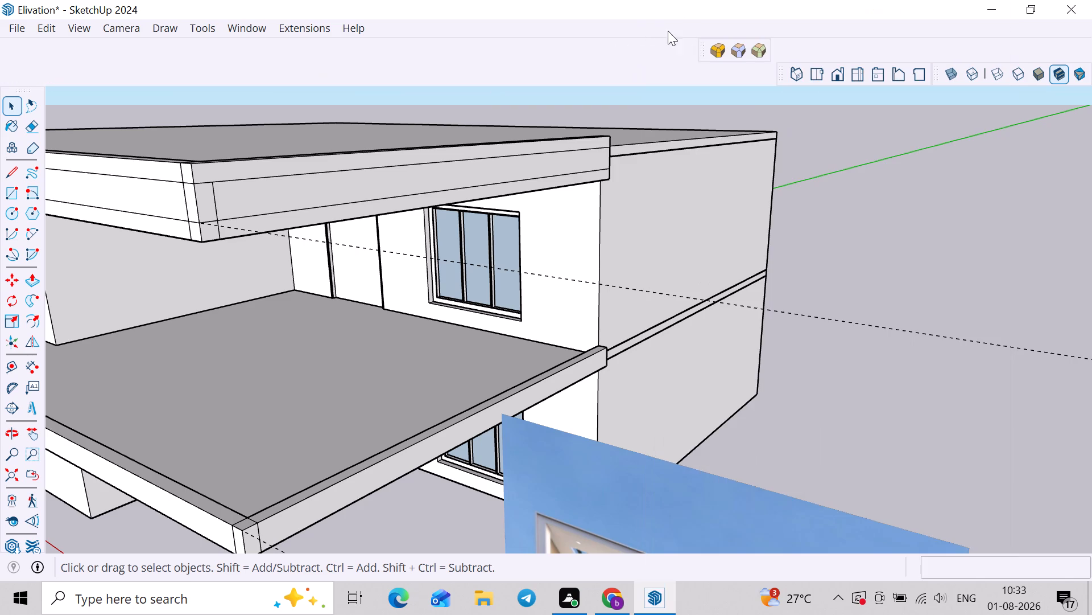
pyautogui.rightClick(619, 52)
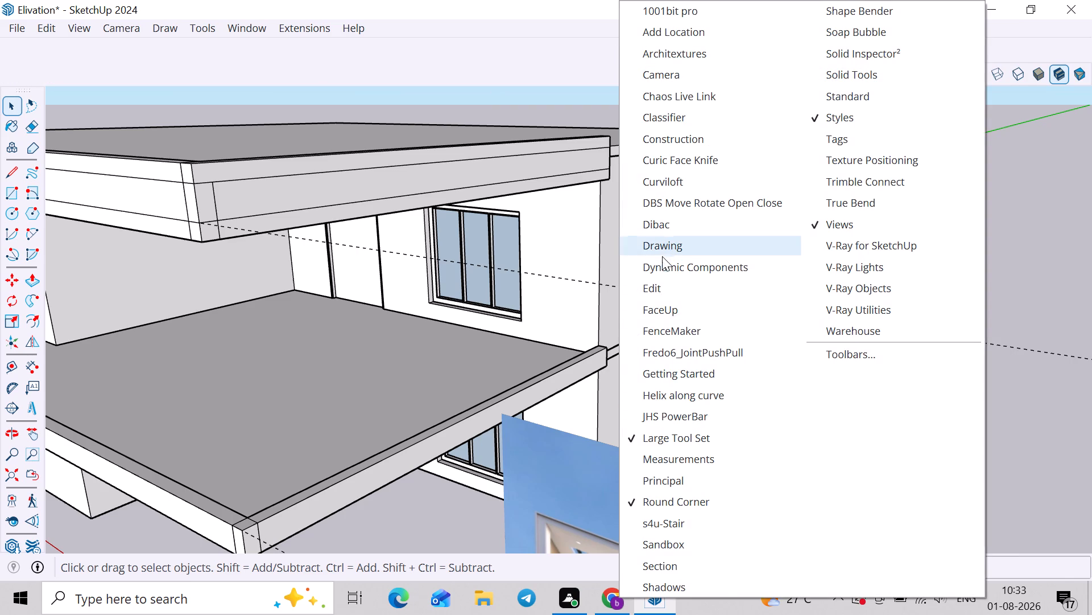
pyautogui.scroll(-7, 657, 415)
pyautogui.click(536, 69)
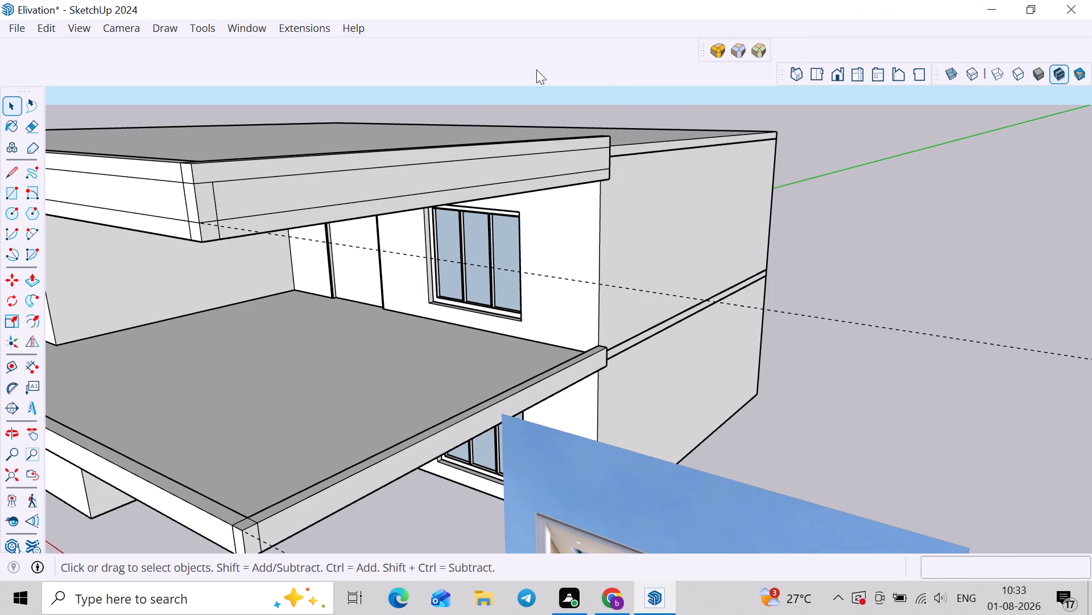
# Save the house model and start a new empty model.
pyautogui.scroll(-7, 536, 69)
pyautogui.hotkey('ctrl', 's')
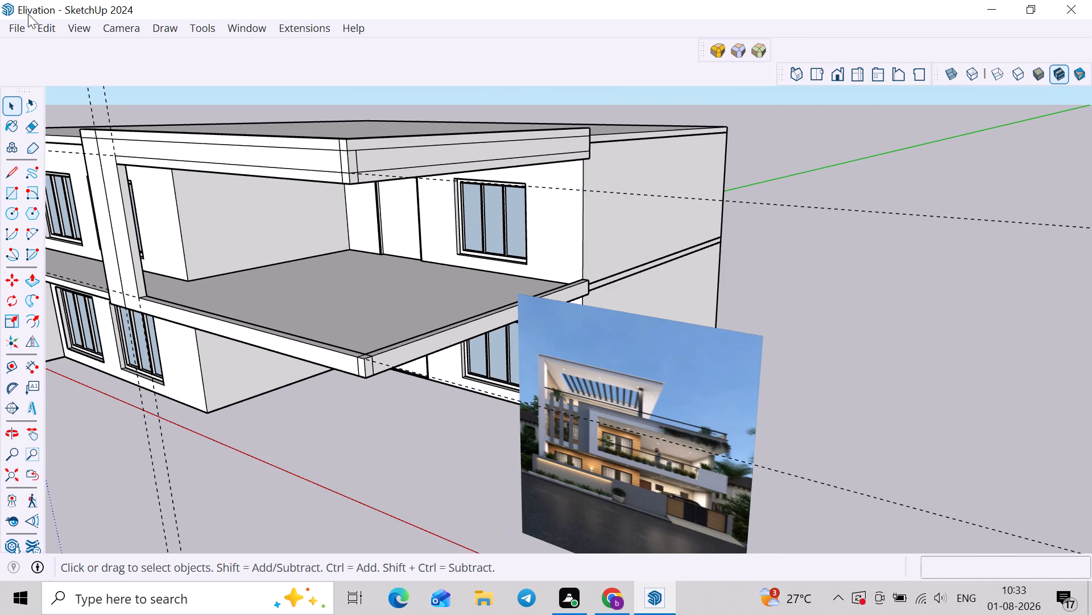
pyautogui.click(19, 23)
pyautogui.click(31, 50)
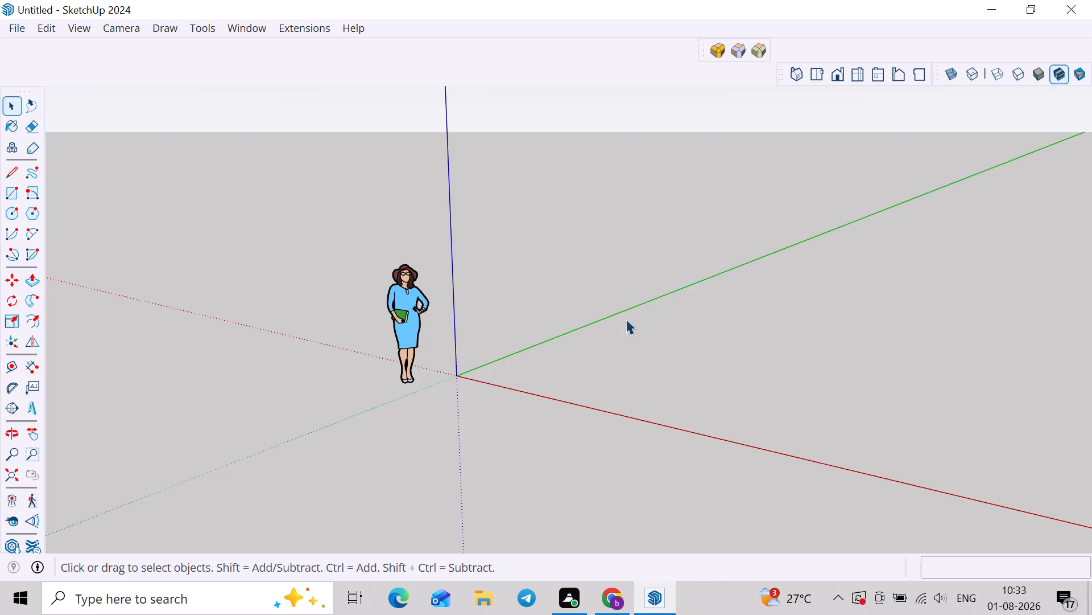
# Check the list of available toolbars for Bevel and look through the installed extensions in the Extension Manager.
pyautogui.scroll(3, 681, 85)
pyautogui.rightClick(584, 32)
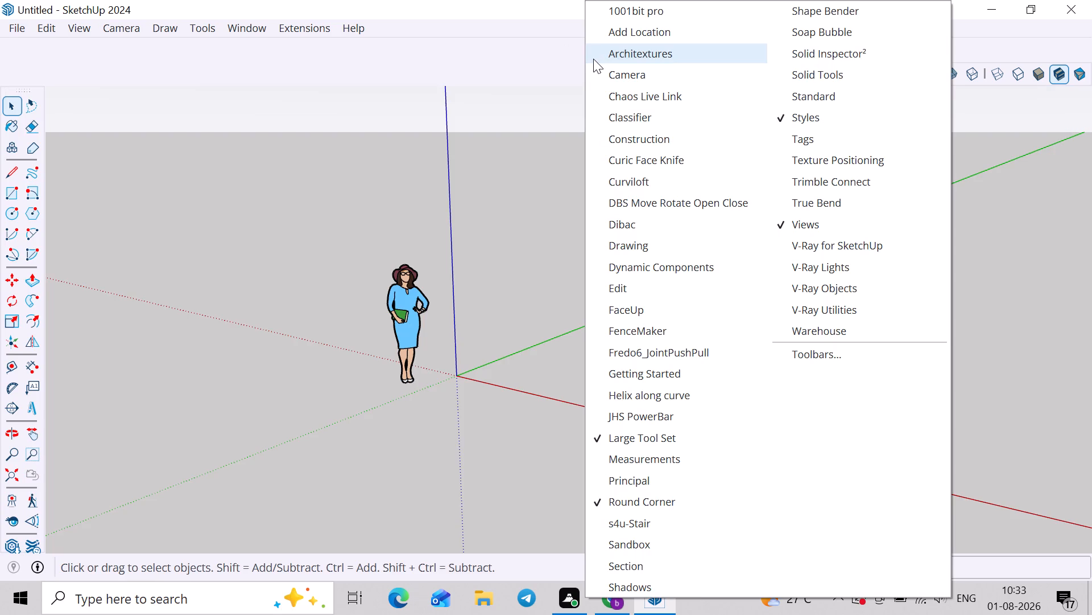
pyautogui.click(479, 162)
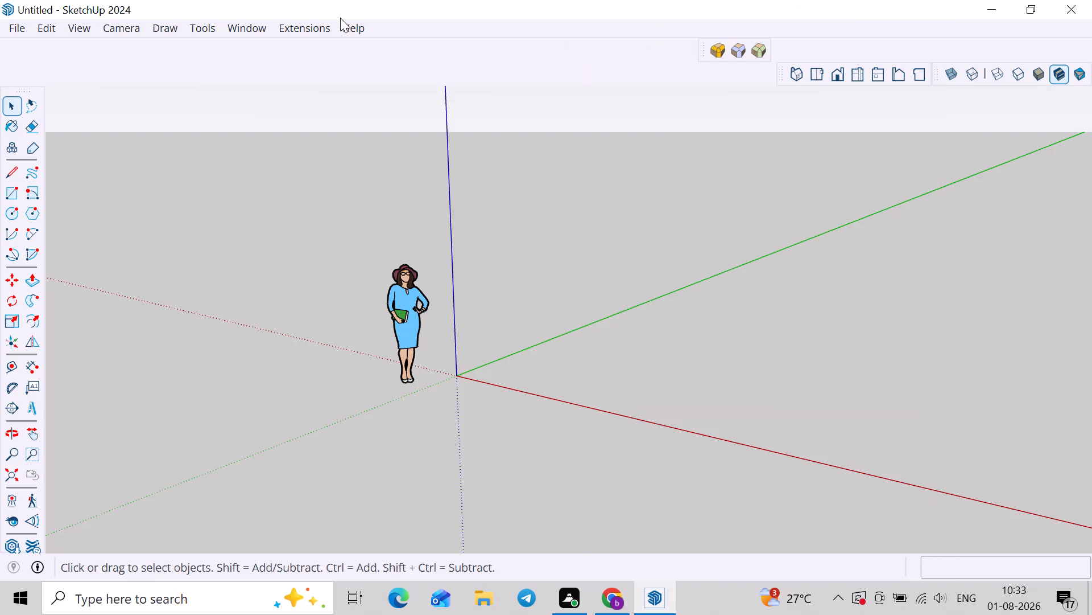
pyautogui.click(320, 31)
pyautogui.click(326, 71)
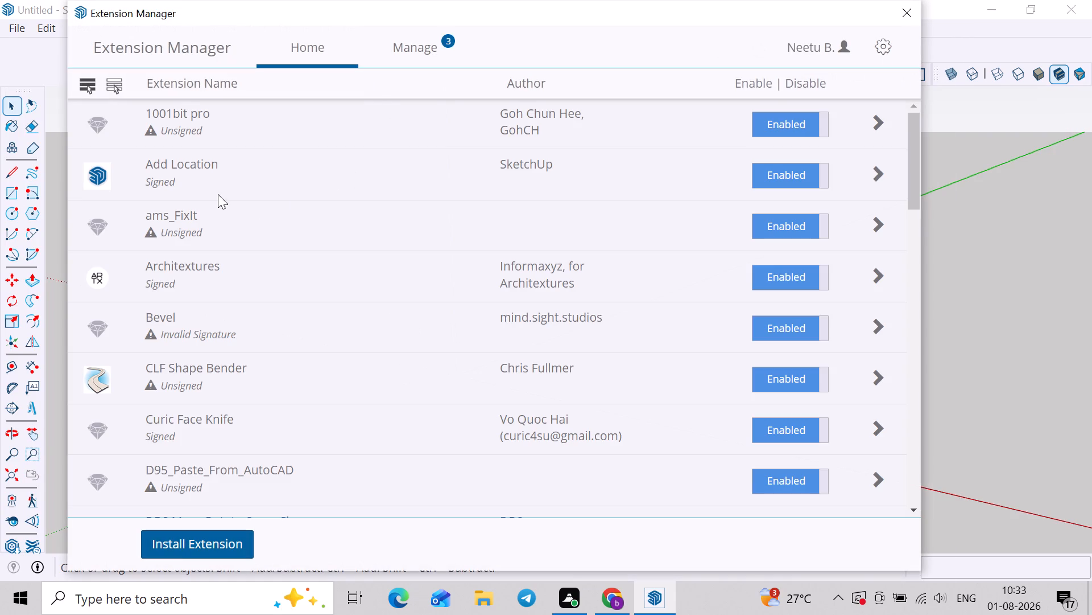
pyautogui.scroll(-8, 209, 436)
pyautogui.scroll(3, 212, 436)
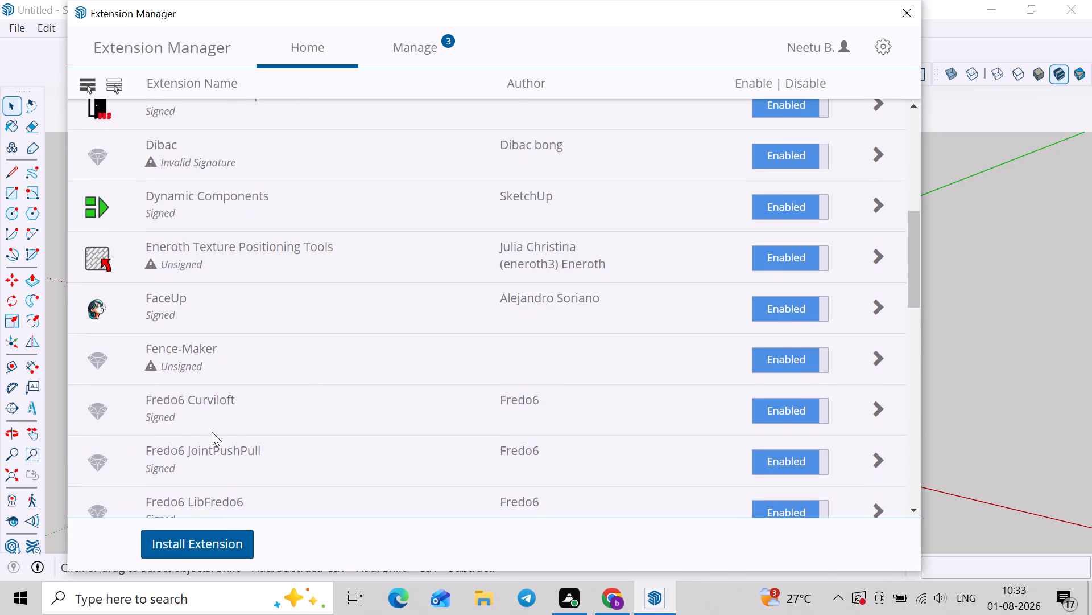
pyautogui.scroll(16, 212, 429)
pyautogui.click(440, 52)
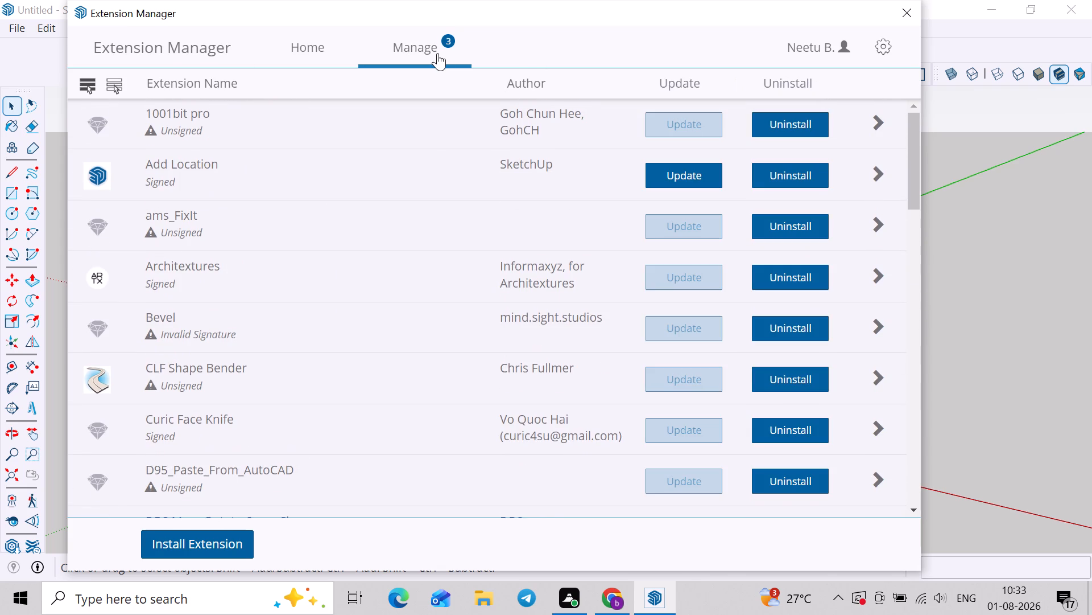
pyautogui.scroll(4, 462, 101)
pyautogui.scroll(4, 526, 186)
pyautogui.scroll(-2, 202, 205)
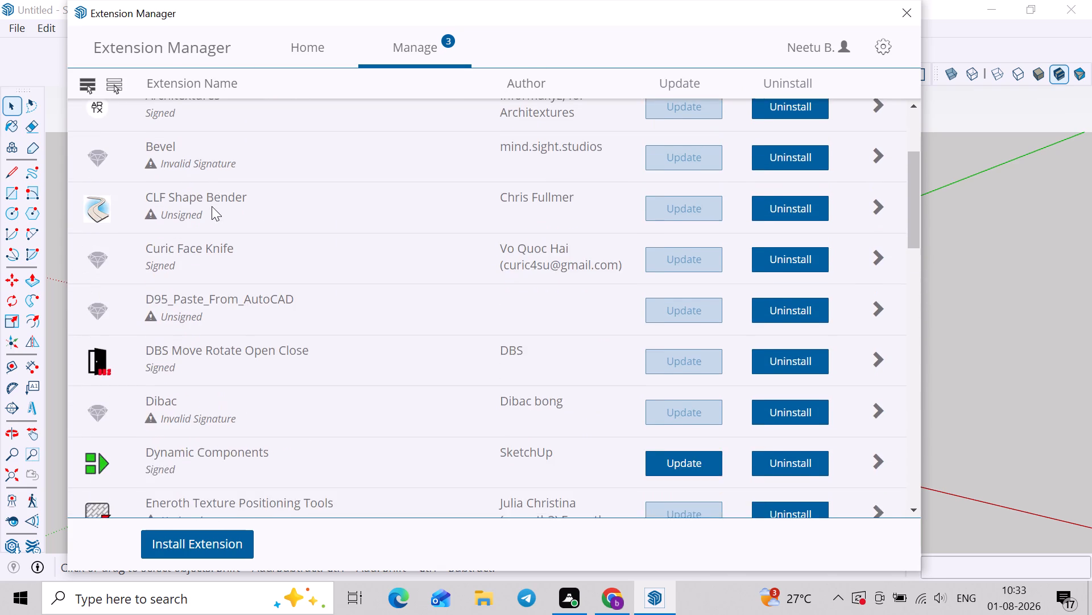
pyautogui.scroll(-19, 212, 206)
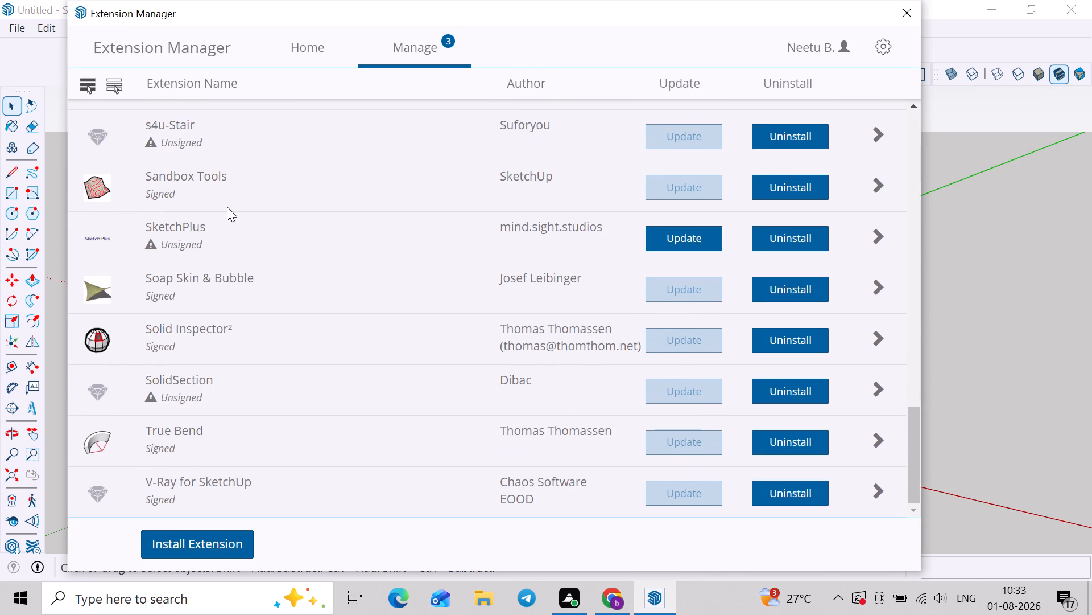
pyautogui.scroll(-3, 227, 207)
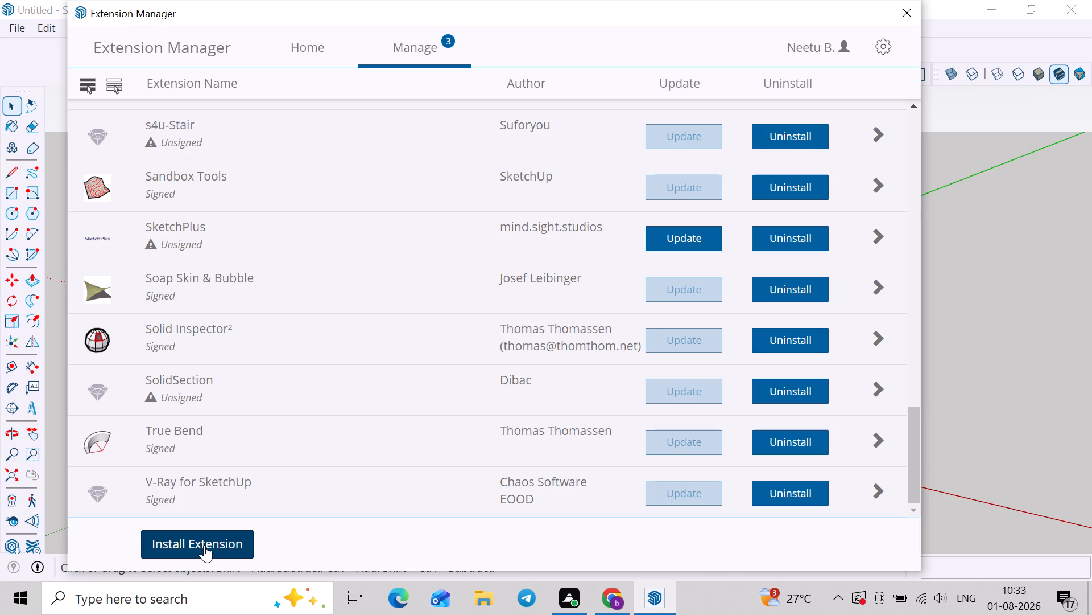
# Install Bevel-1.1.0 from the Downloads folder once more and close the Extension Manager.
pyautogui.click(204, 545)
pyautogui.click(214, 236)
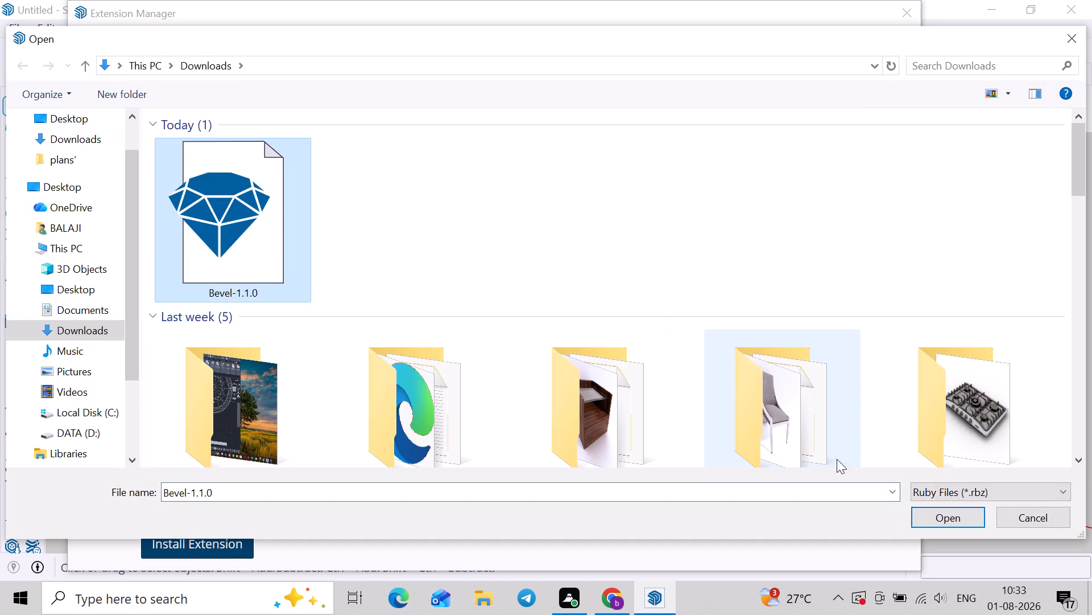
pyautogui.click(946, 514)
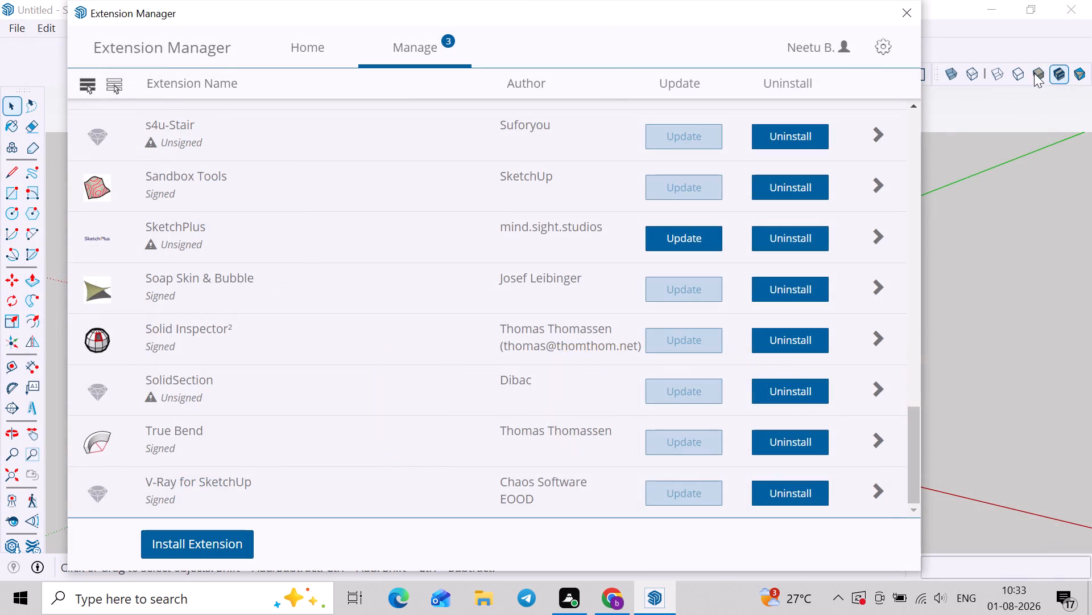
pyautogui.click(919, 5)
# Open the Extension Manager from the update notice and look through the list of enabled extensions.
pyautogui.rightClick(596, 67)
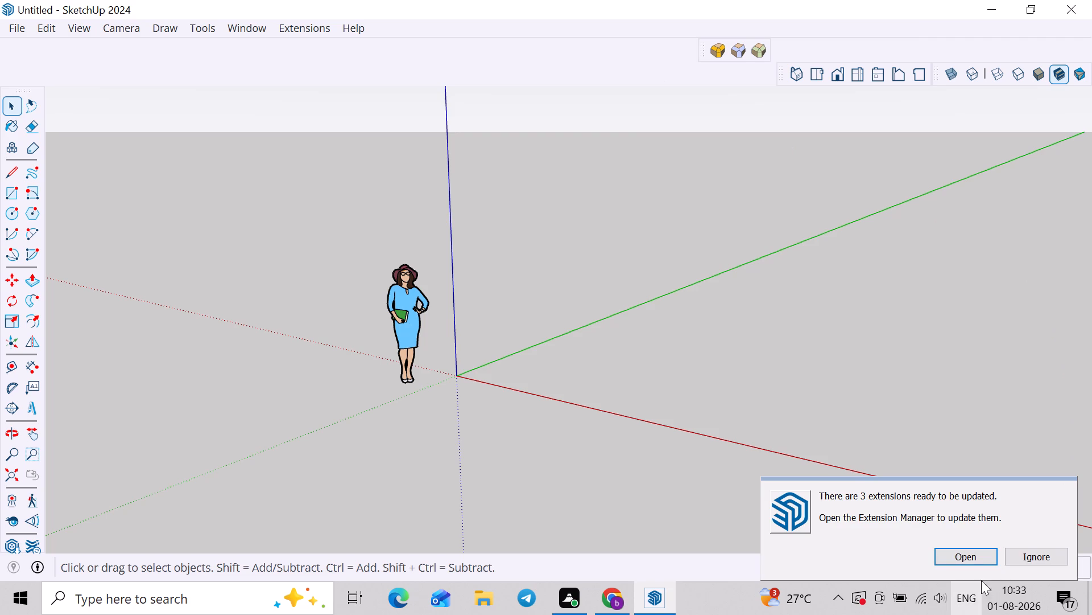
pyautogui.click(971, 561)
pyautogui.scroll(-3, 709, 425)
pyautogui.scroll(3, 709, 425)
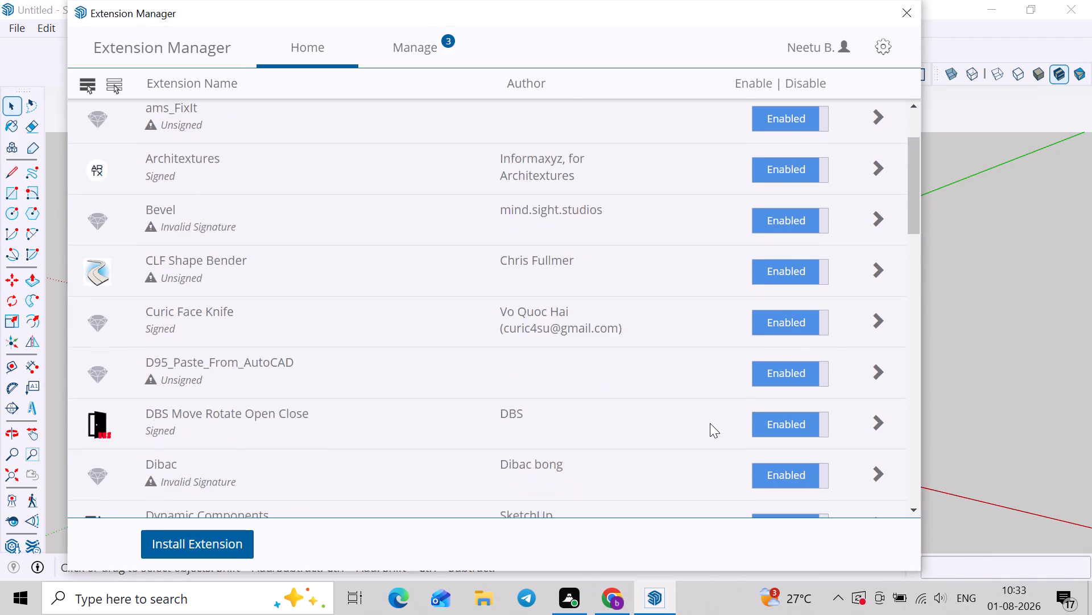
pyautogui.scroll(8, 710, 423)
pyautogui.scroll(-11, 719, 392)
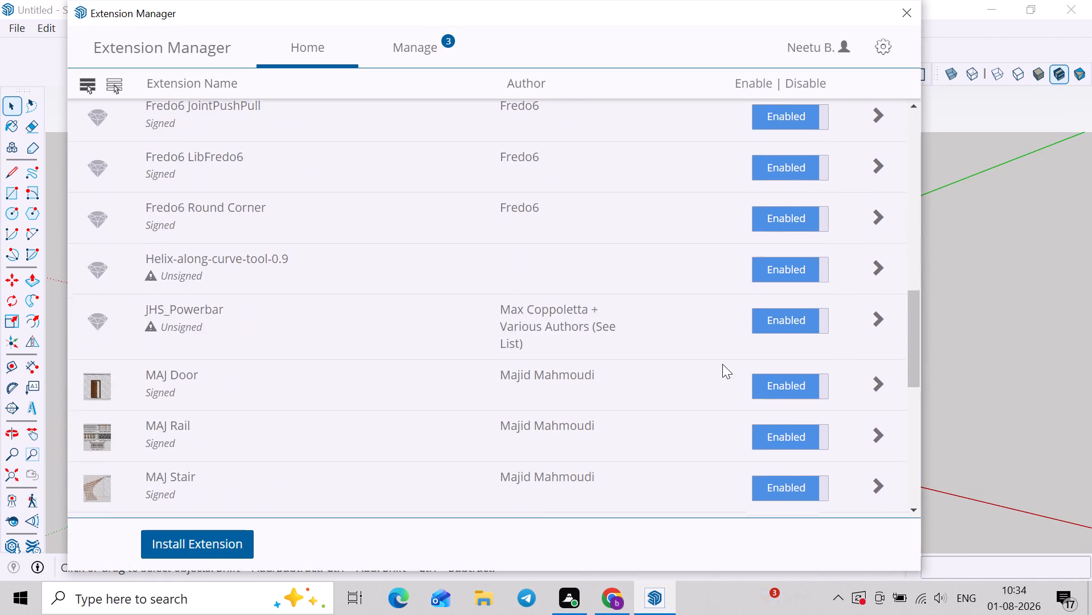
pyautogui.scroll(-8, 722, 364)
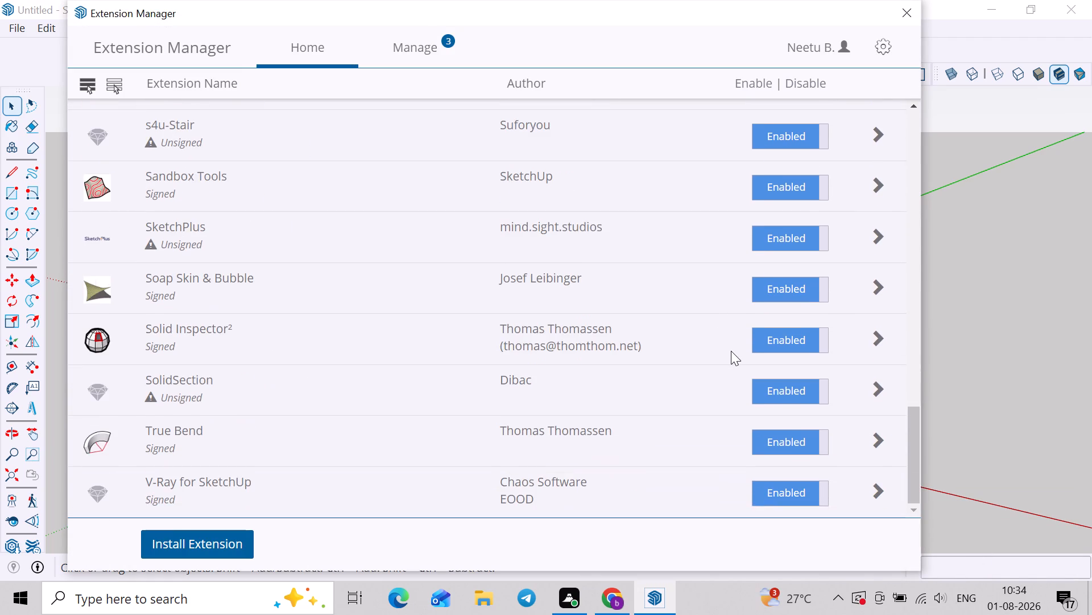
pyautogui.scroll(-4, 731, 351)
pyautogui.scroll(20, 731, 351)
pyautogui.scroll(7, 731, 351)
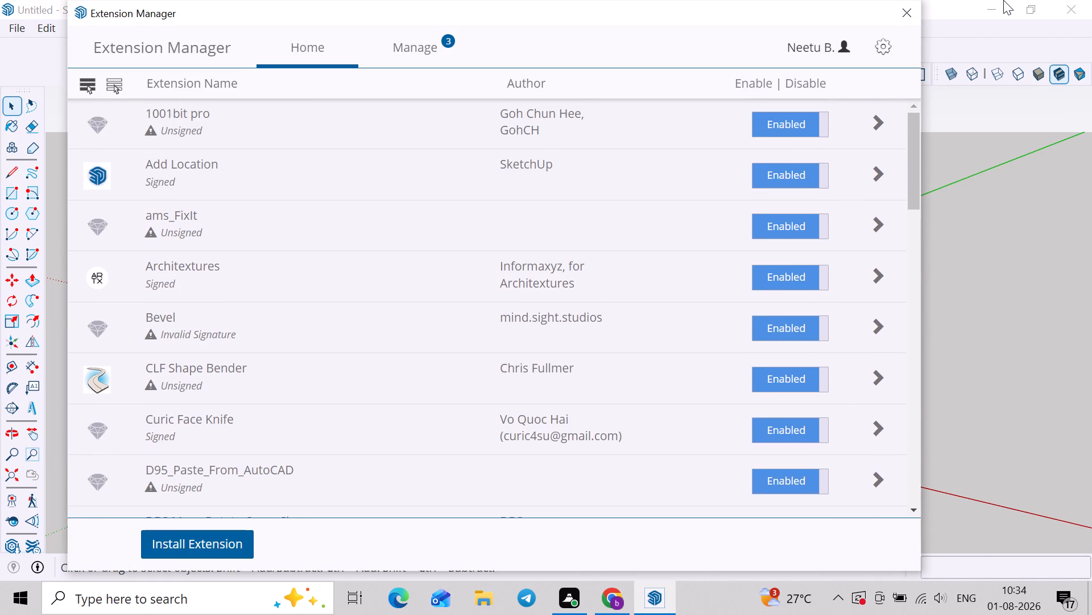
pyautogui.click(914, 20)
# Hide the Round Corner toolbar.
pyautogui.rightClick(685, 39)
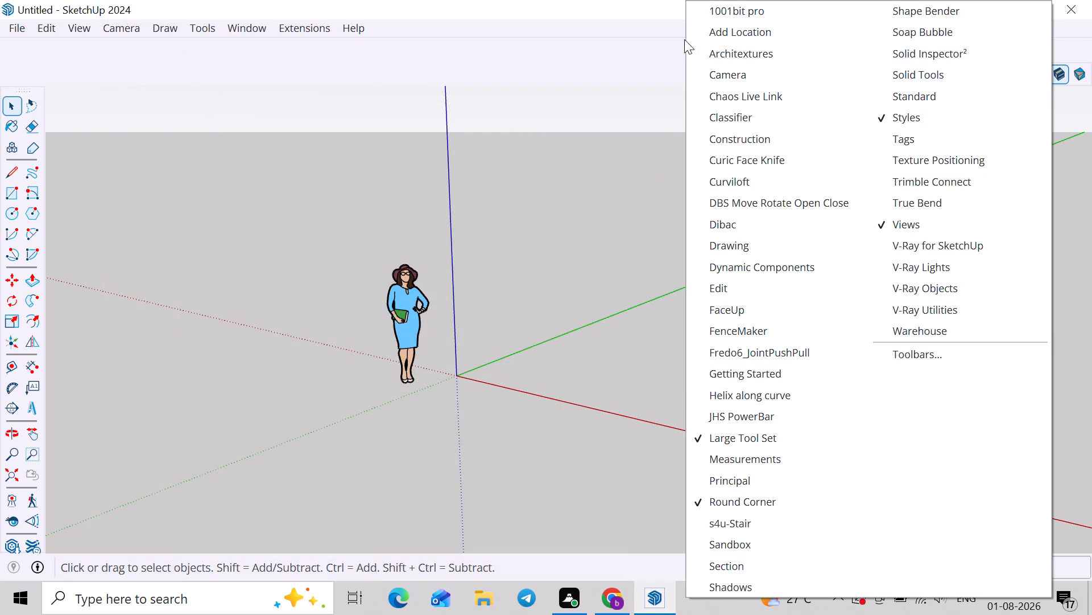
pyautogui.click(731, 505)
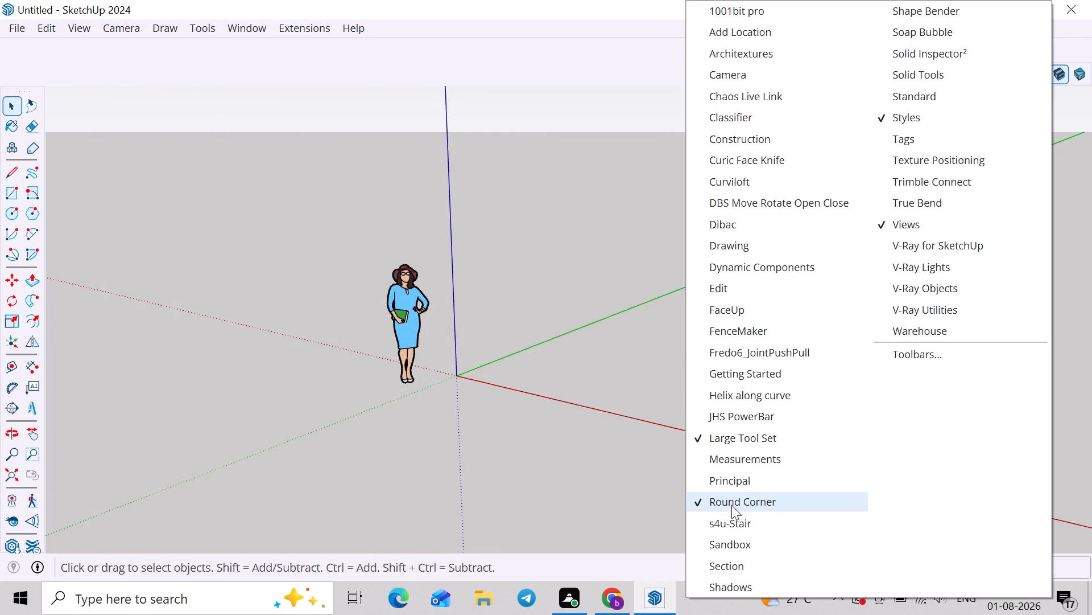
# Hide the Styles and Views toolbars.
pyautogui.rightClick(758, 59)
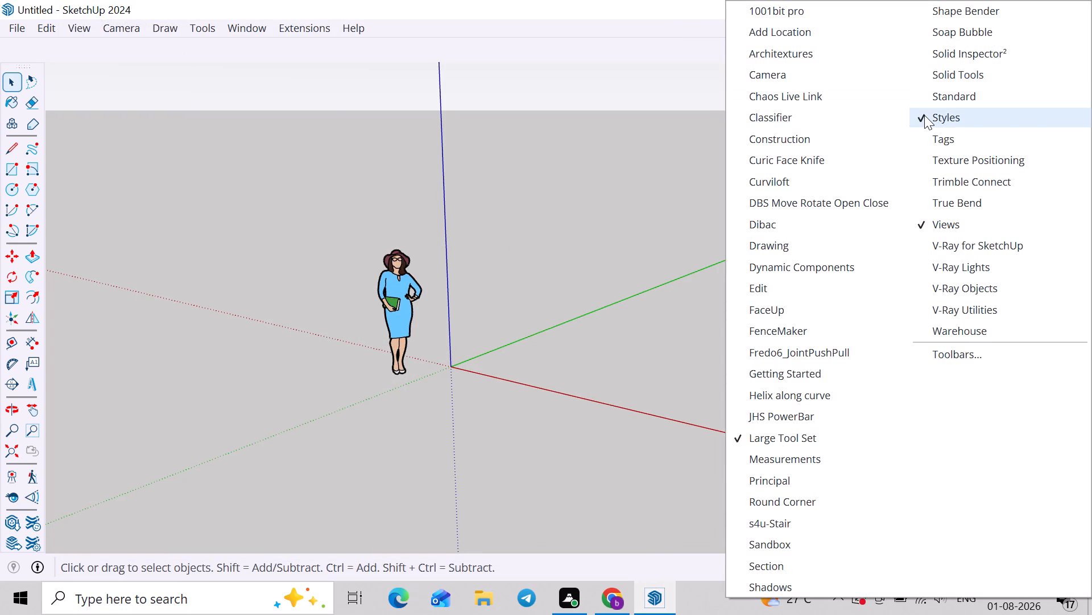
pyautogui.click(924, 115)
pyautogui.rightClick(827, 69)
pyautogui.rightClick(800, 46)
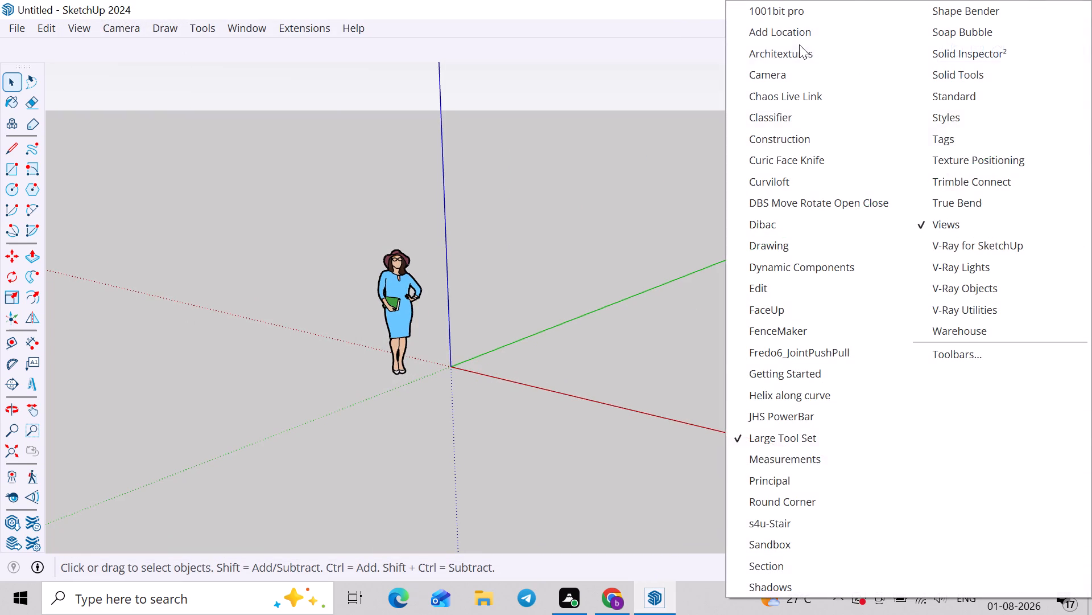
pyautogui.click(919, 218)
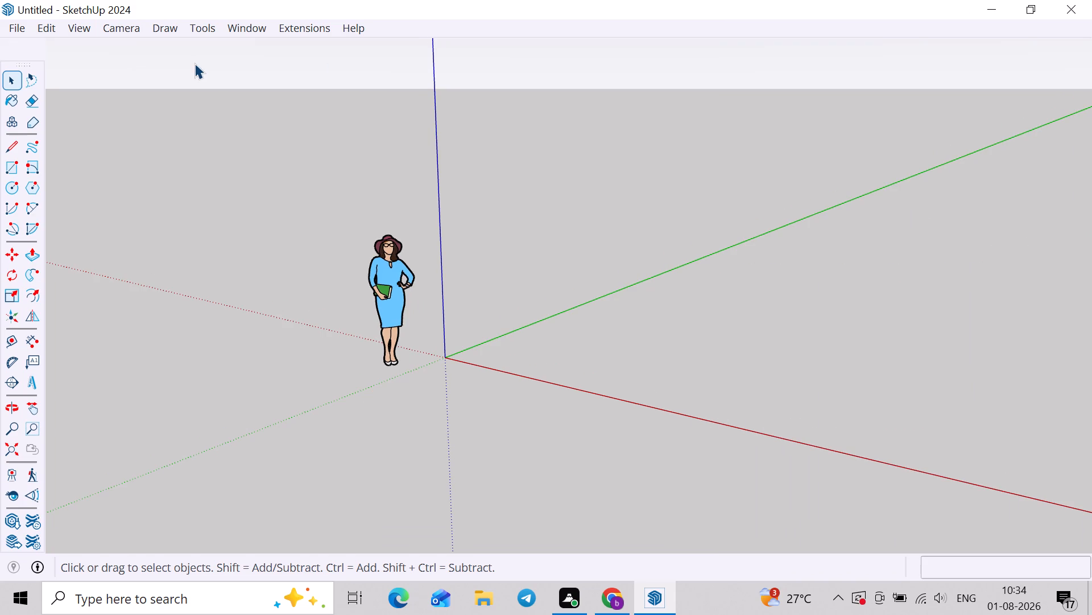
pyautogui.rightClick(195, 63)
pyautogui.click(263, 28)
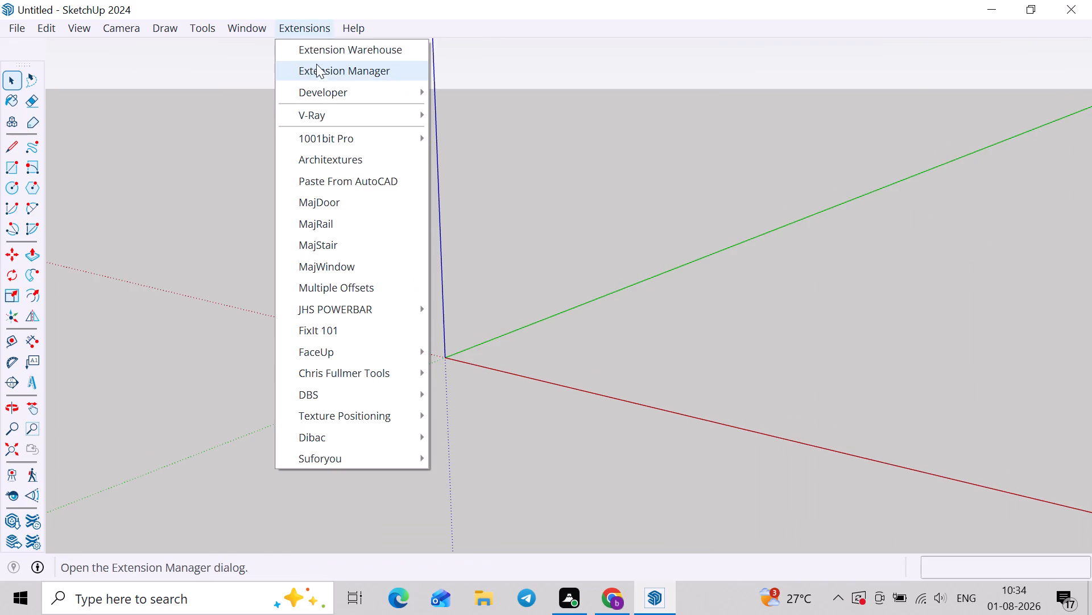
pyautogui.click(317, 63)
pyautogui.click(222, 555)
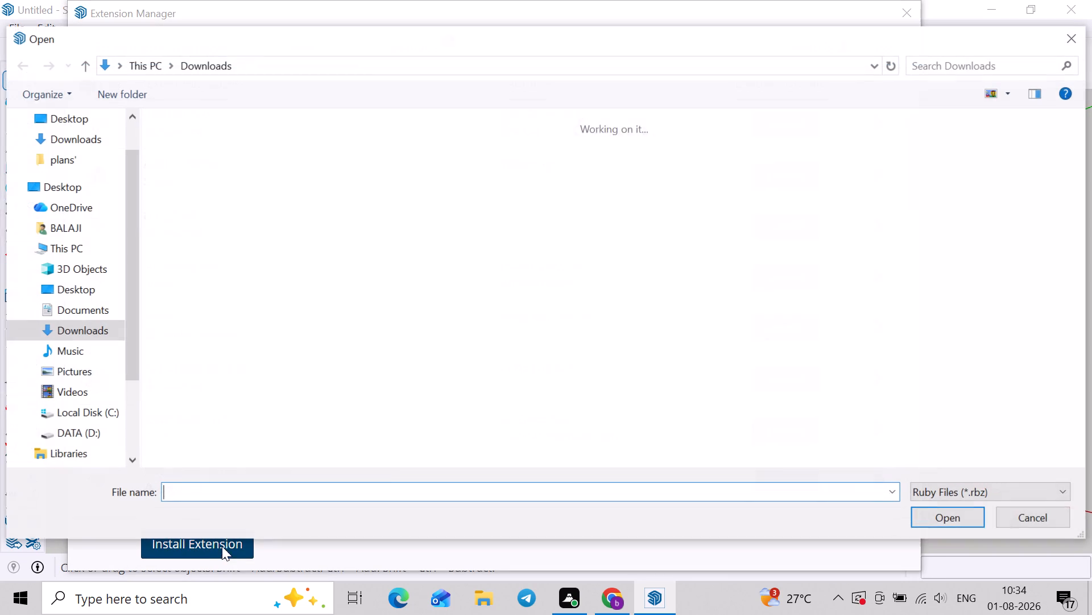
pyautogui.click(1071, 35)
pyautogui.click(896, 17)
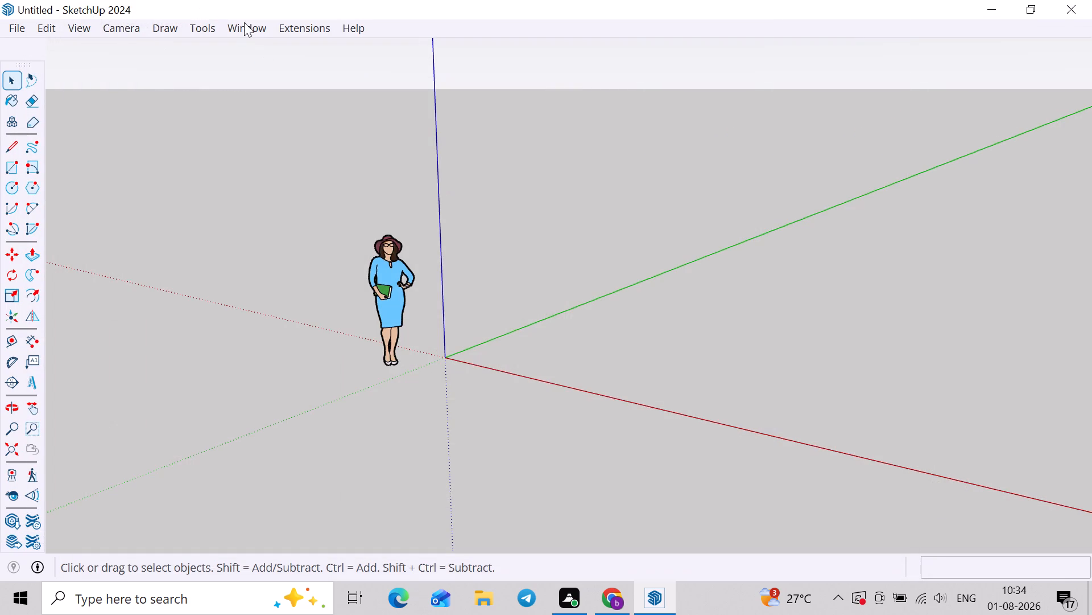
# Switch to Chrome and download the Bevel extension again from its Extension Warehouse page, checking the recent downloads.
pyautogui.click(595, 606)
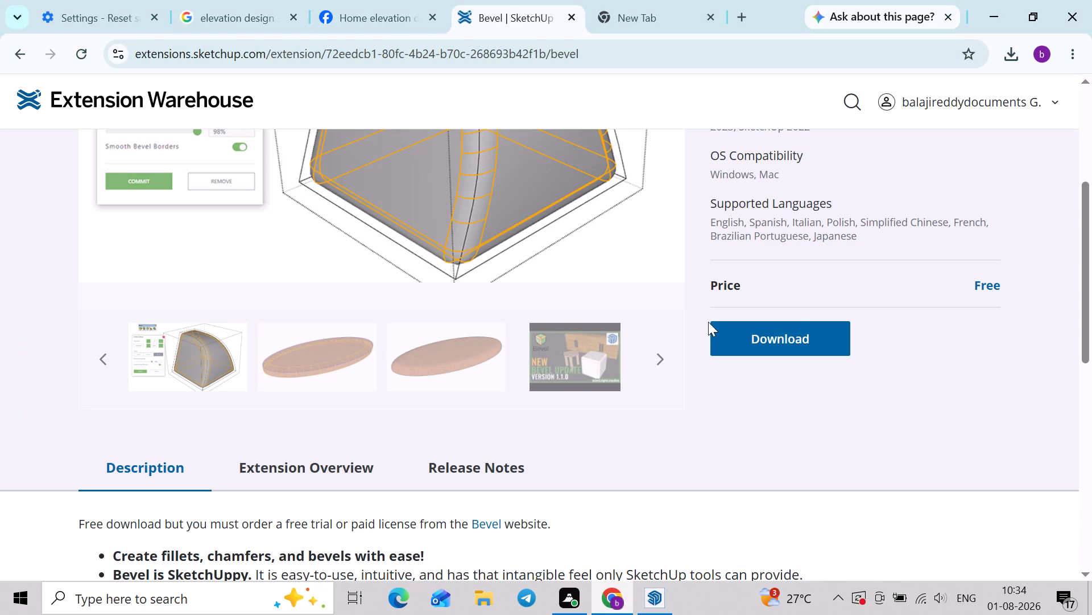
pyautogui.click(781, 343)
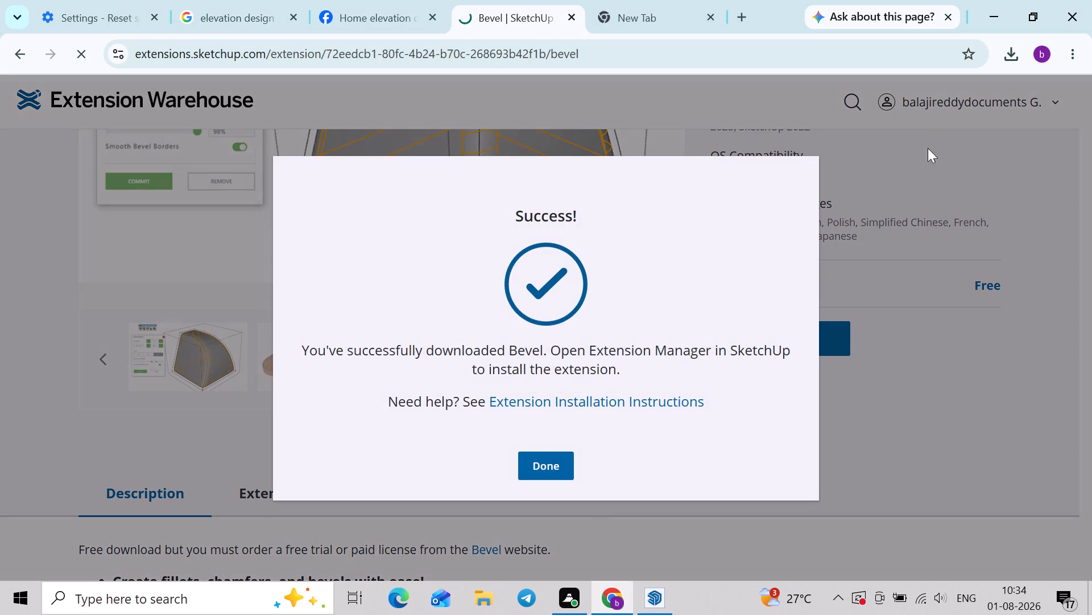
pyautogui.click(541, 461)
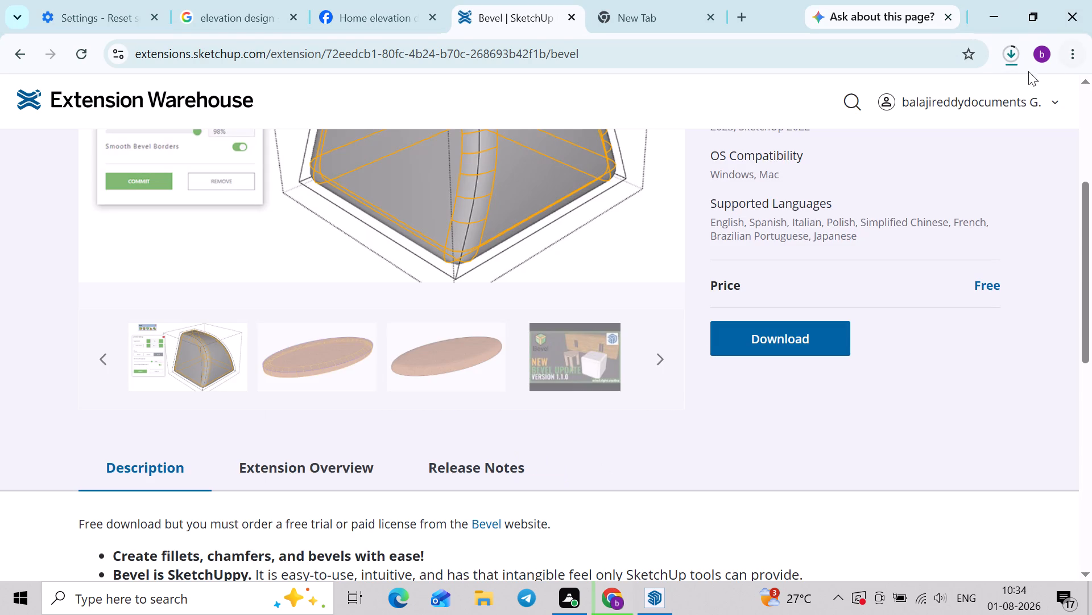
pyautogui.click(1012, 63)
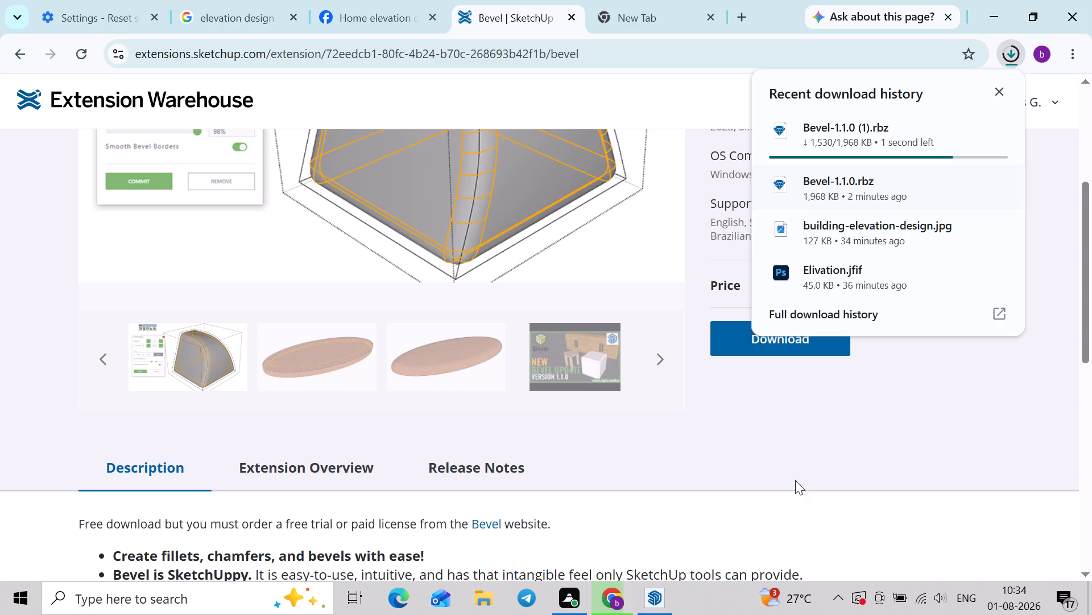
# Switch back to SketchUp, install Bevel-1.1.0 (1) from the Downloads folder and close the Extension Manager.
pyautogui.click(653, 590)
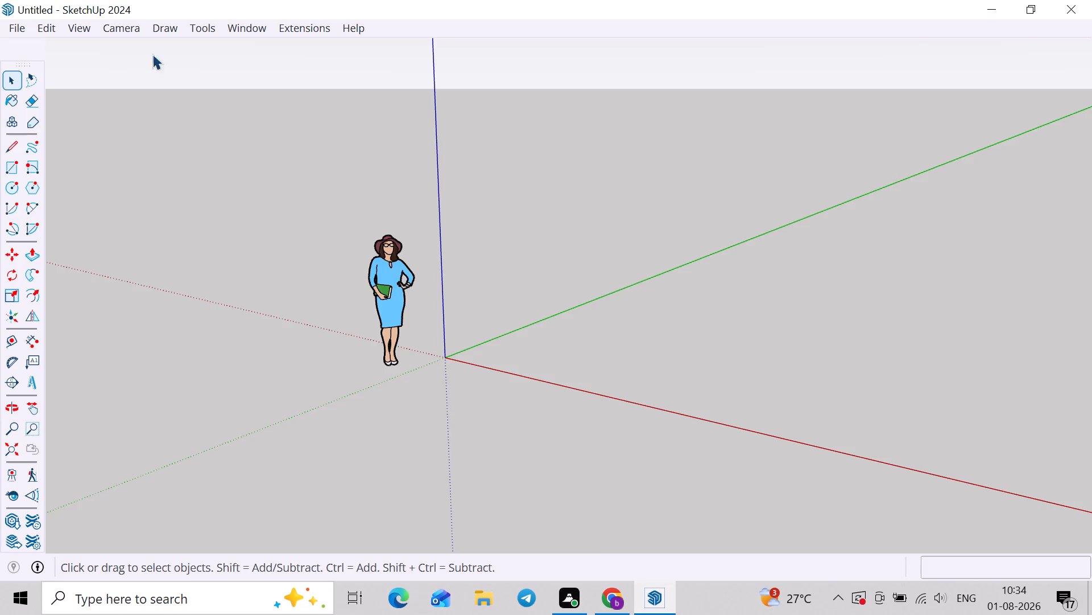
pyautogui.click(301, 20)
pyautogui.click(313, 64)
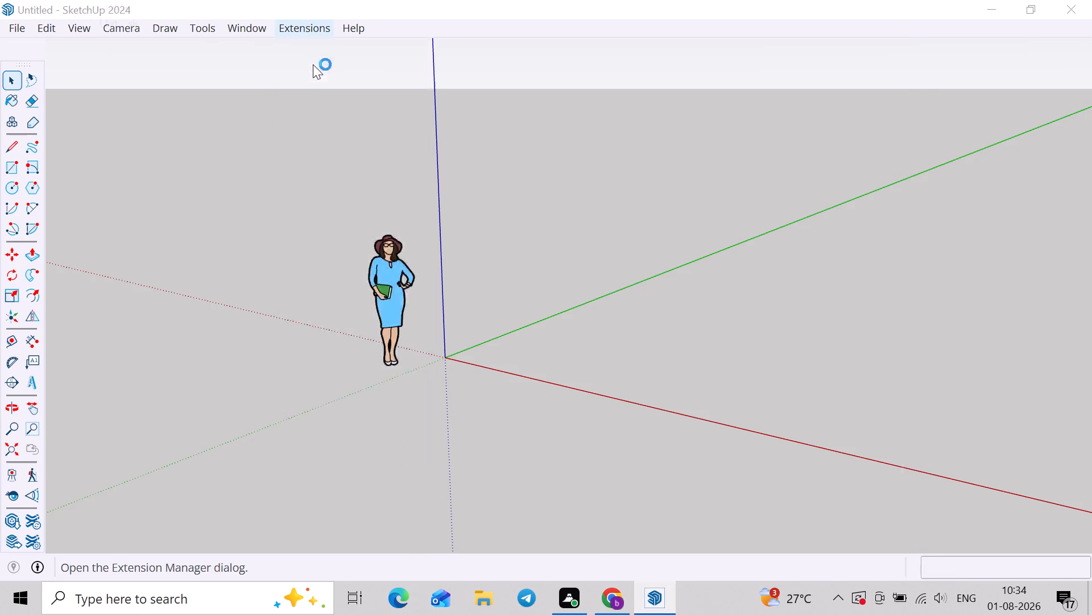
pyautogui.click(196, 547)
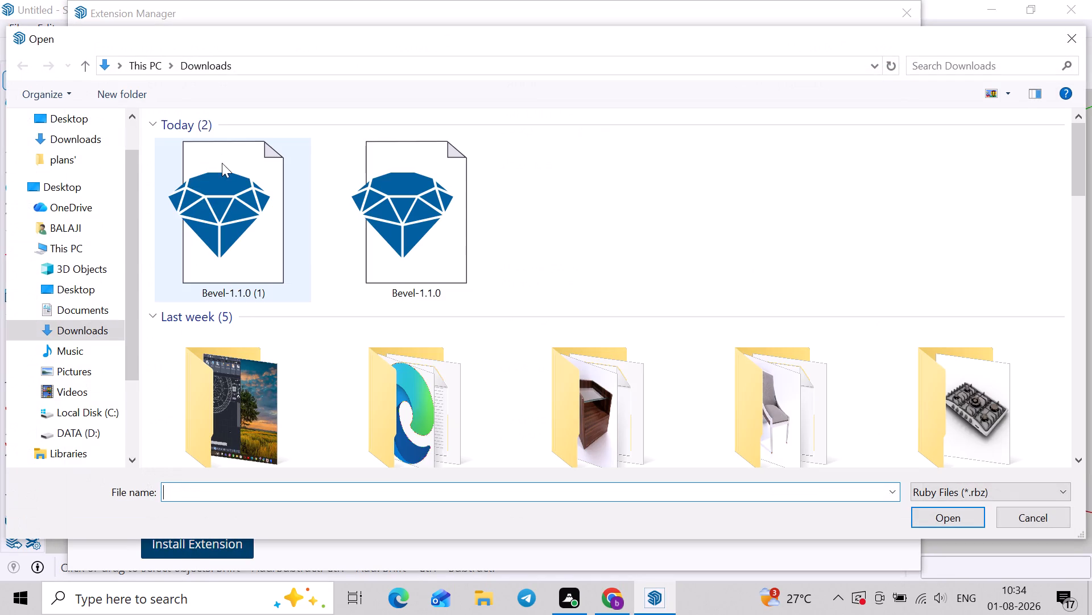
pyautogui.click(218, 259)
pyautogui.click(970, 531)
pyautogui.click(966, 513)
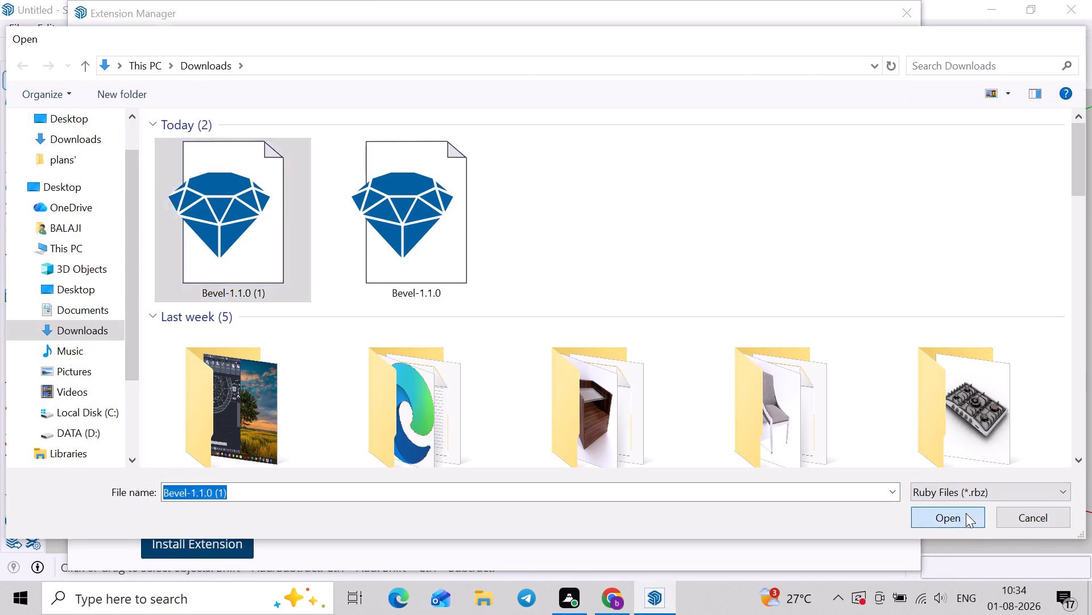
pyautogui.click(927, 13)
pyautogui.click(911, 16)
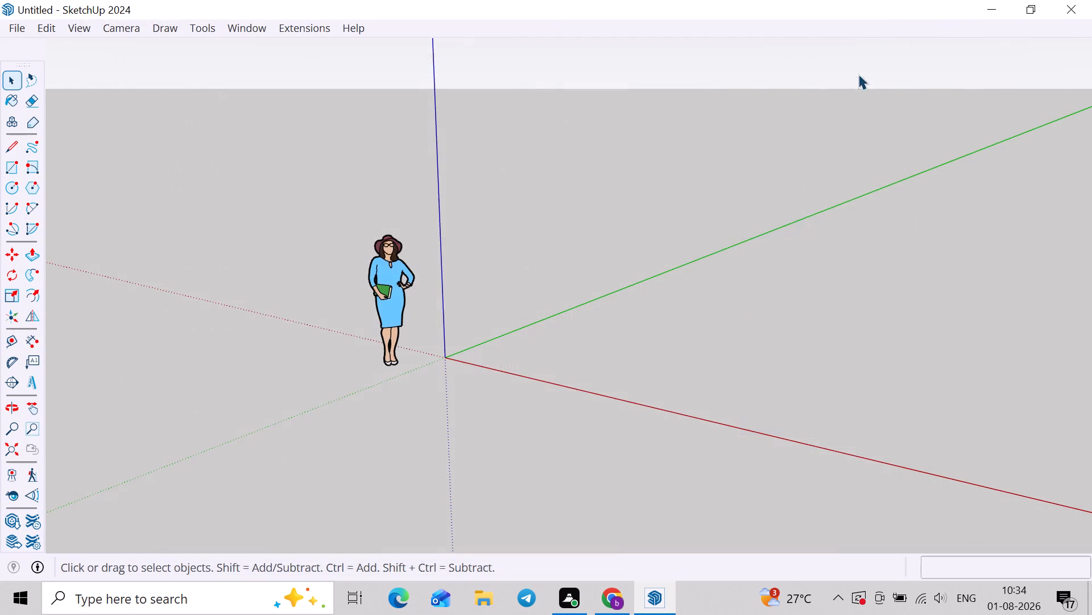
# Examine the quick toolbar list and the full Toolbars dialog for a Bevel toolbar, and close the dialog.
pyautogui.rightClick(858, 74)
pyautogui.rightClick(868, 56)
pyautogui.rightClick(867, 56)
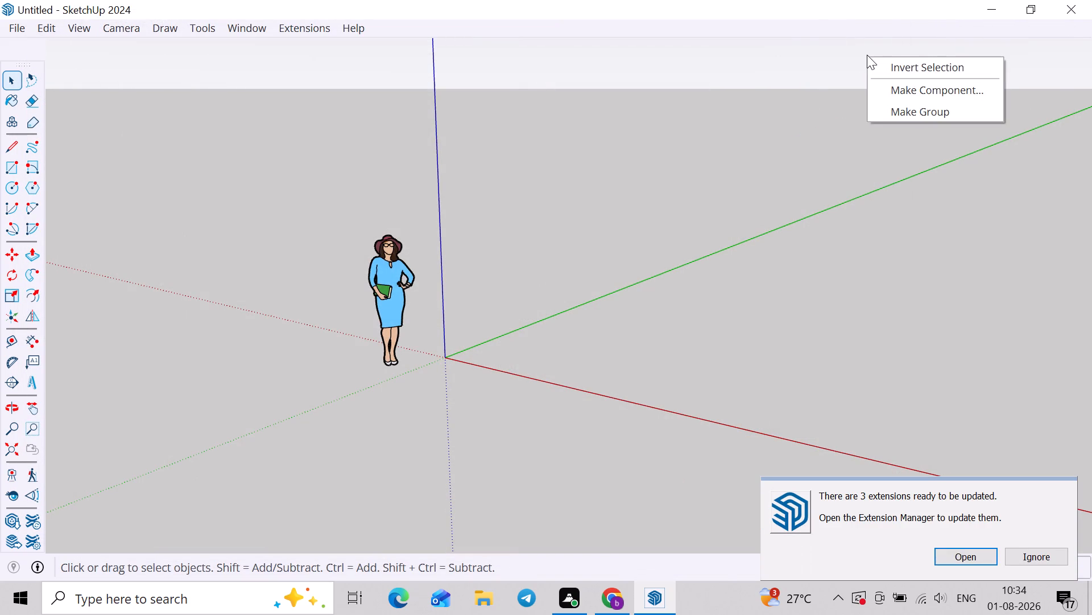
pyautogui.rightClick(800, 26)
pyautogui.scroll(-7, 759, 219)
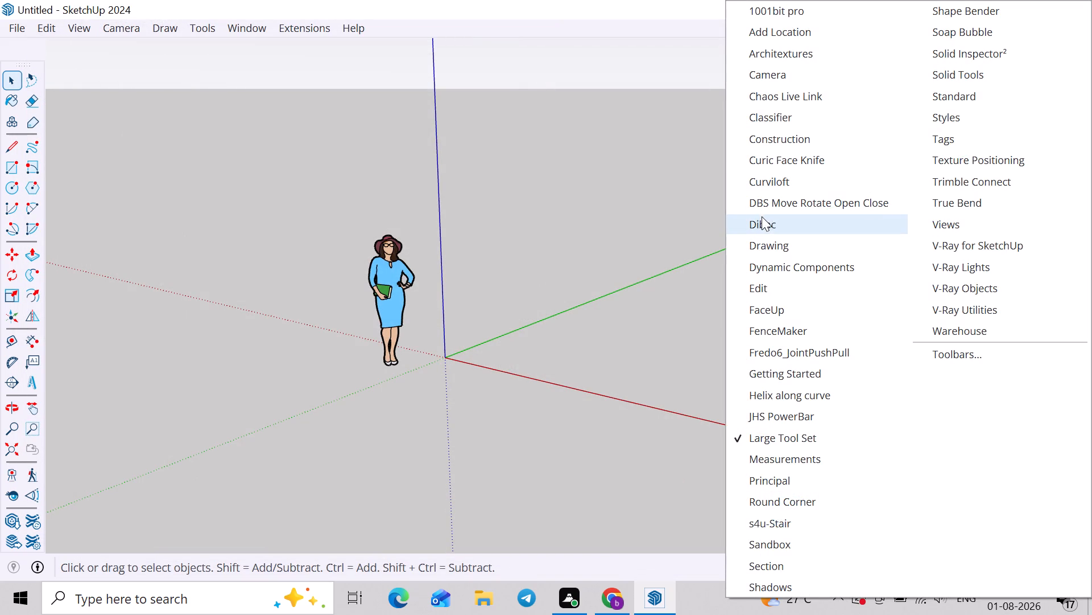
pyautogui.scroll(3, 762, 217)
pyautogui.click(622, 231)
pyautogui.click(88, 27)
pyautogui.click(92, 47)
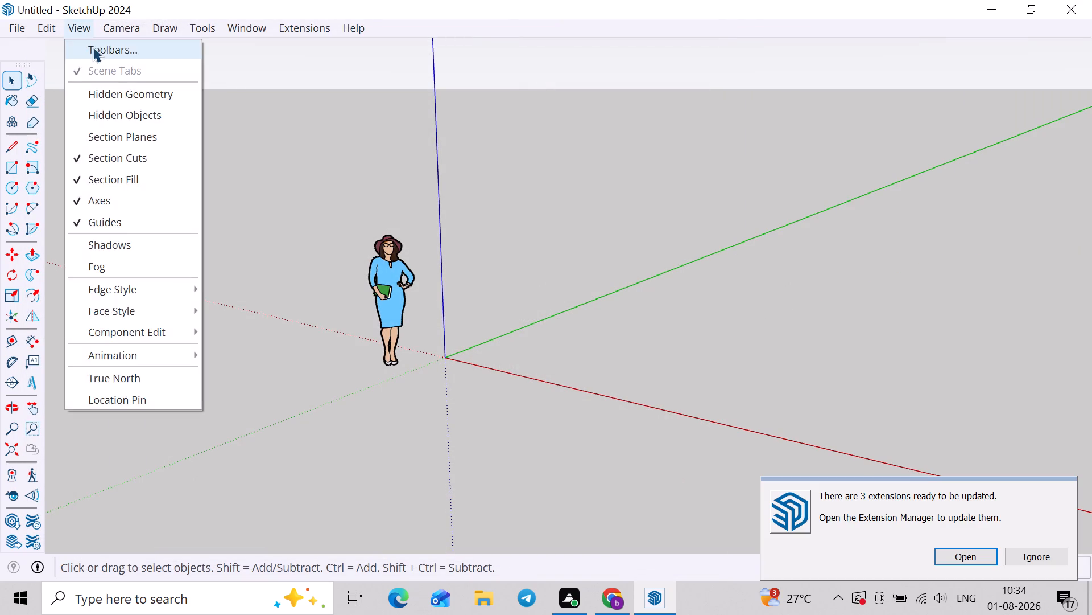
pyautogui.scroll(-2, 487, 291)
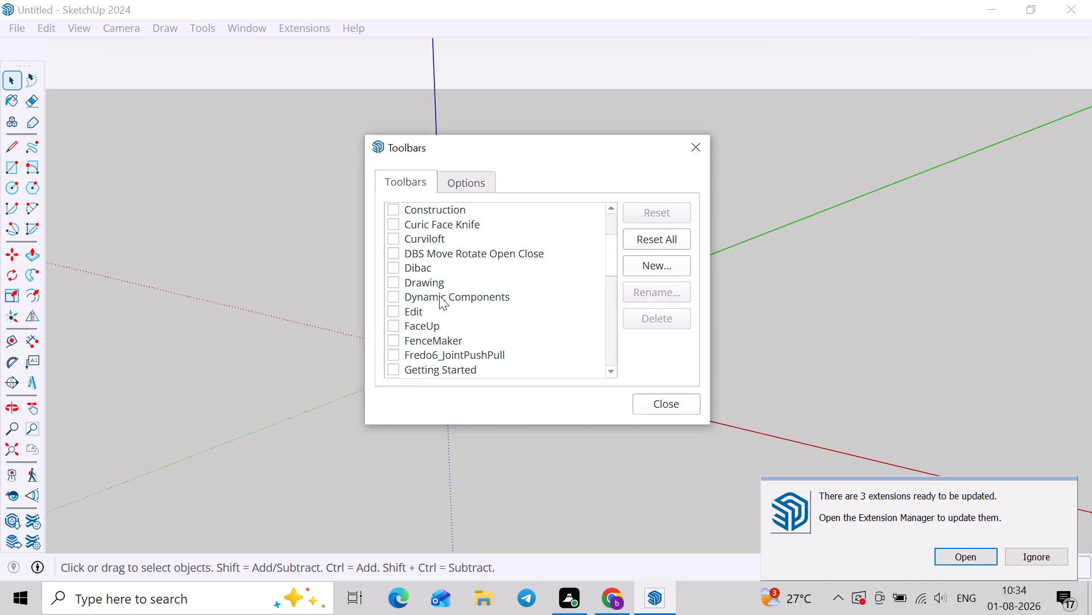
pyautogui.scroll(1, 439, 296)
pyautogui.scroll(-7, 439, 296)
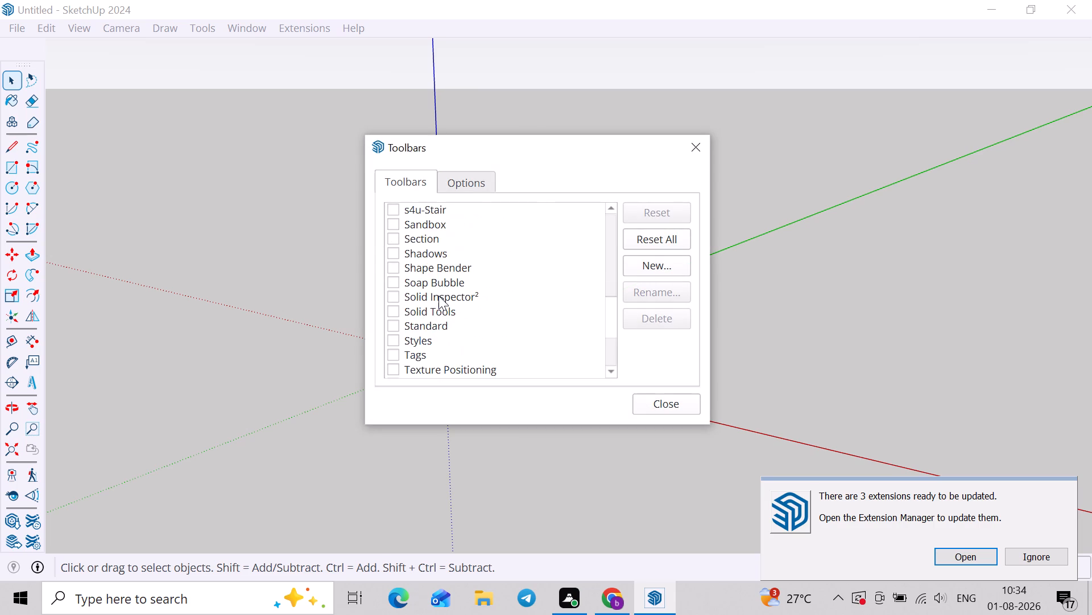
pyautogui.scroll(-11, 439, 293)
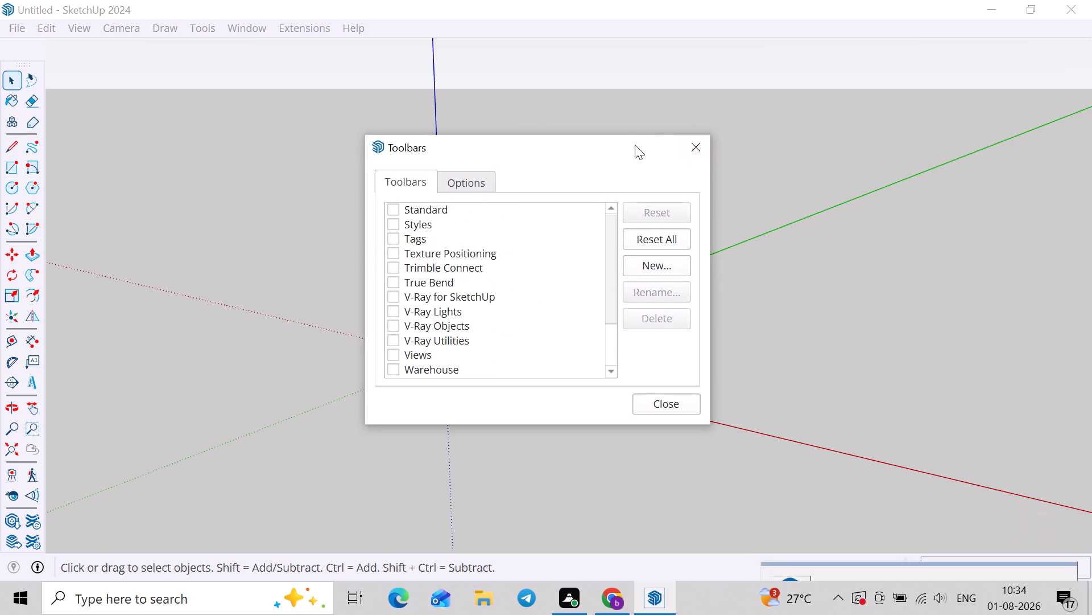
pyautogui.click(678, 147)
pyautogui.click(694, 142)
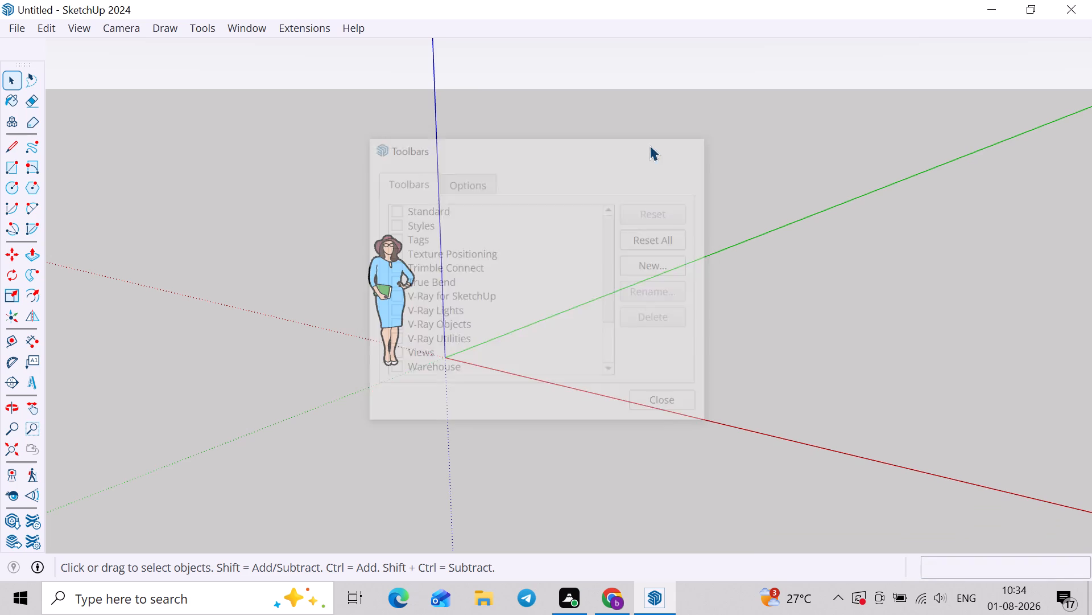
# Switch to Chrome and go back from the Bevel extension page to the previous page.
pyautogui.click(618, 589)
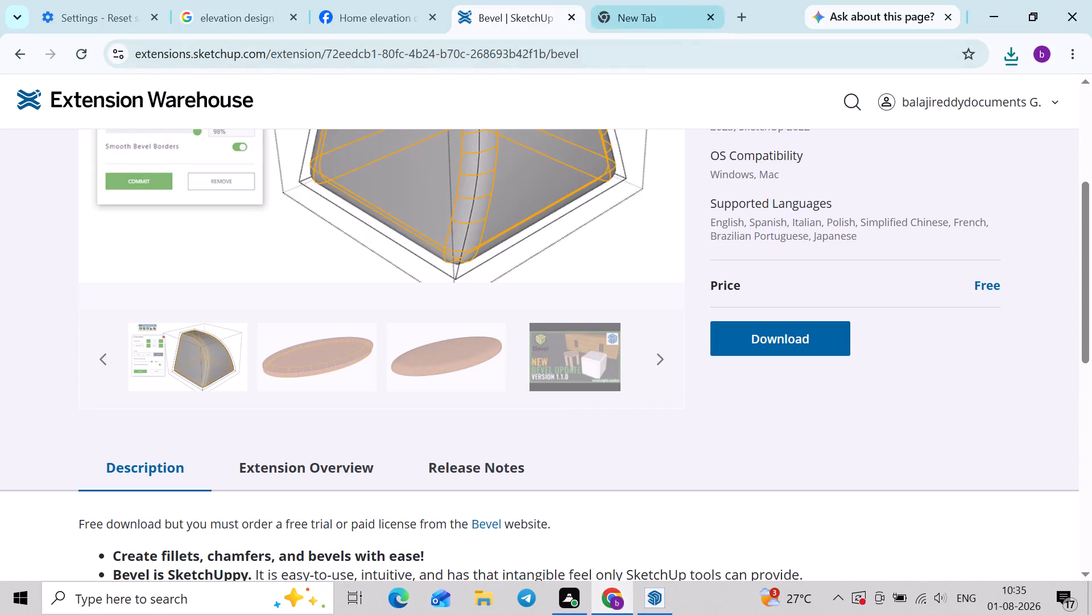
pyautogui.scroll(9, 161, 22)
pyautogui.click(16, 55)
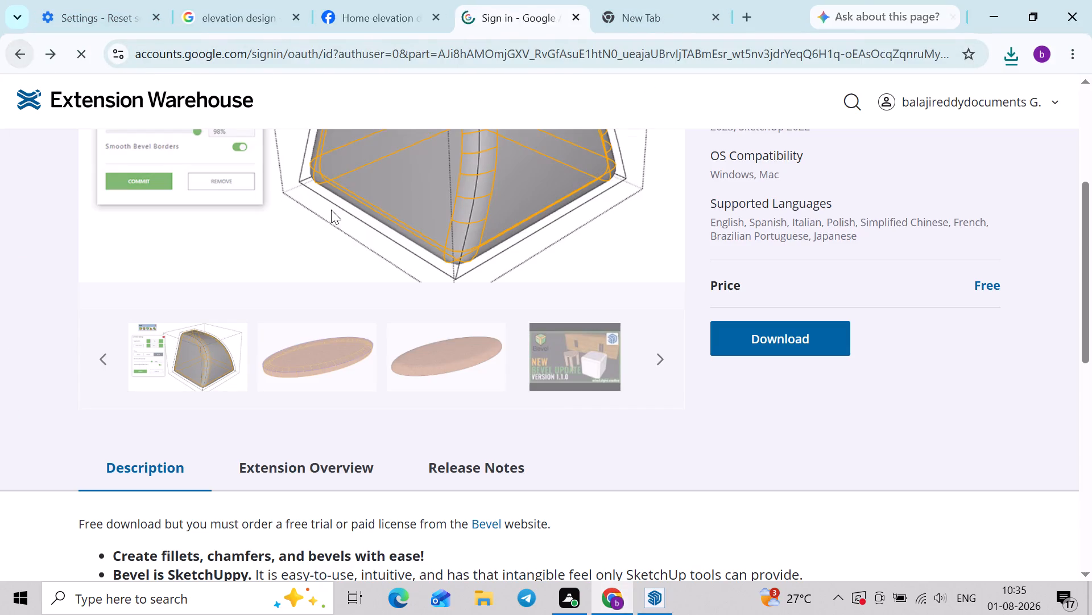
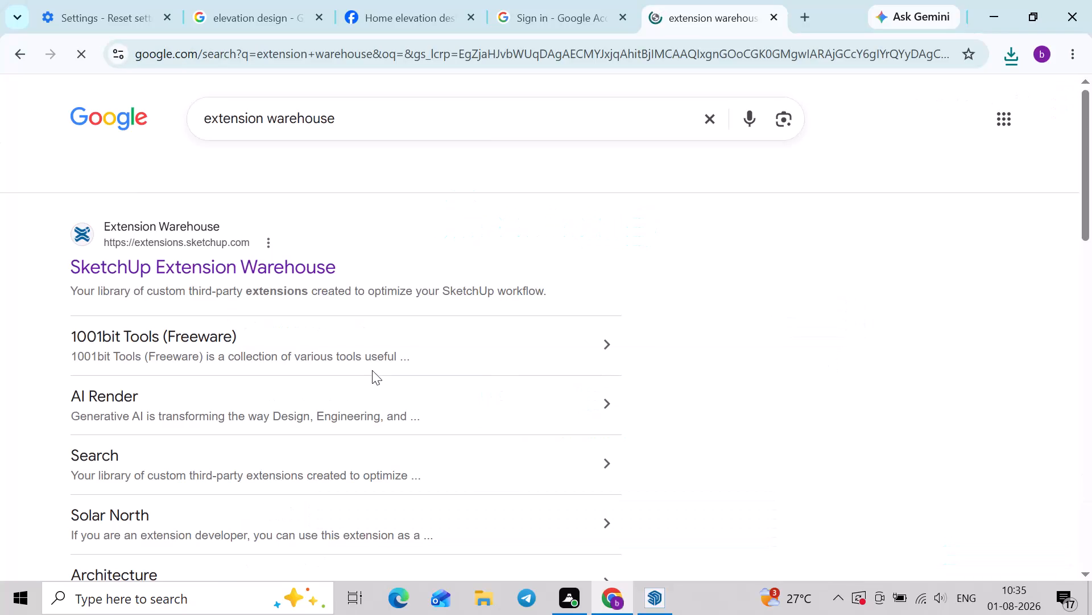
# Open the SketchUp Extension Warehouse from the search results and accept its Terms of Service.
pyautogui.click(231, 260)
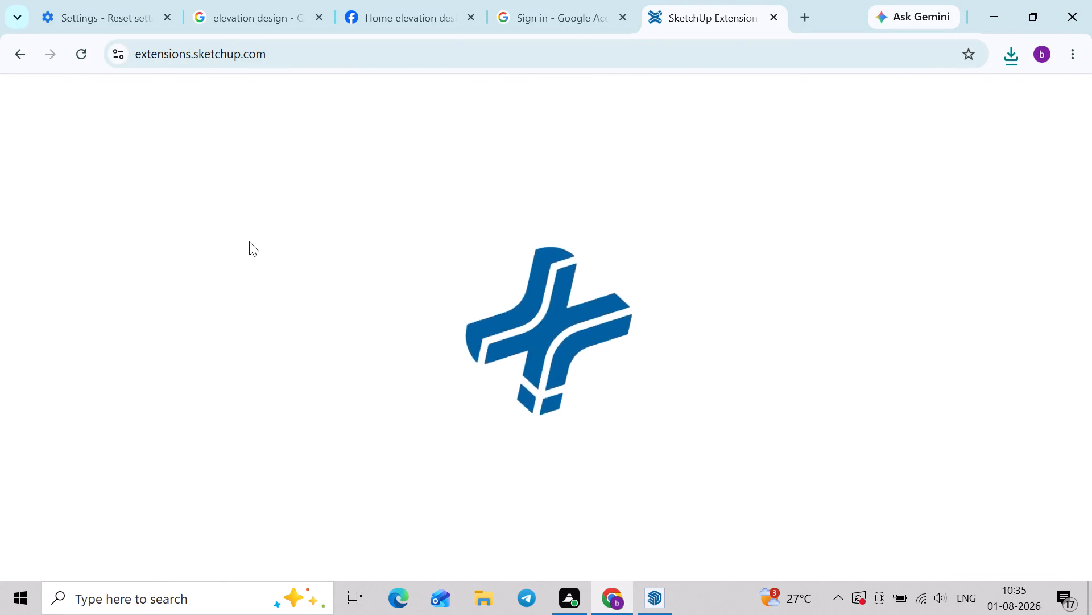
pyautogui.scroll(-8, 564, 472)
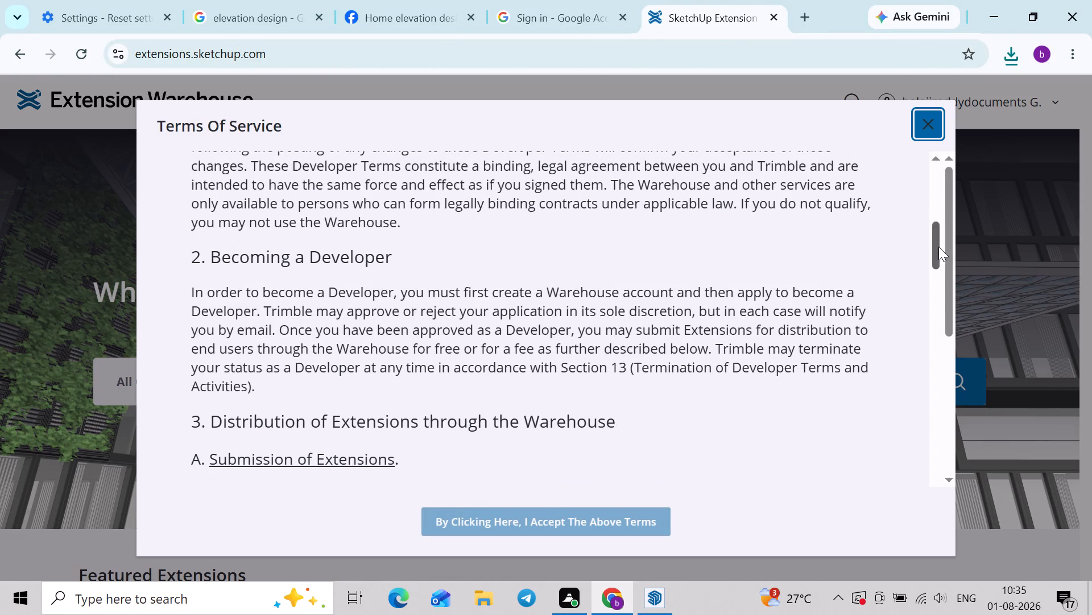
pyautogui.moveTo(938, 247); pyautogui.dragTo(889, 516)
pyautogui.moveTo(952, 327); pyautogui.dragTo(909, 465)
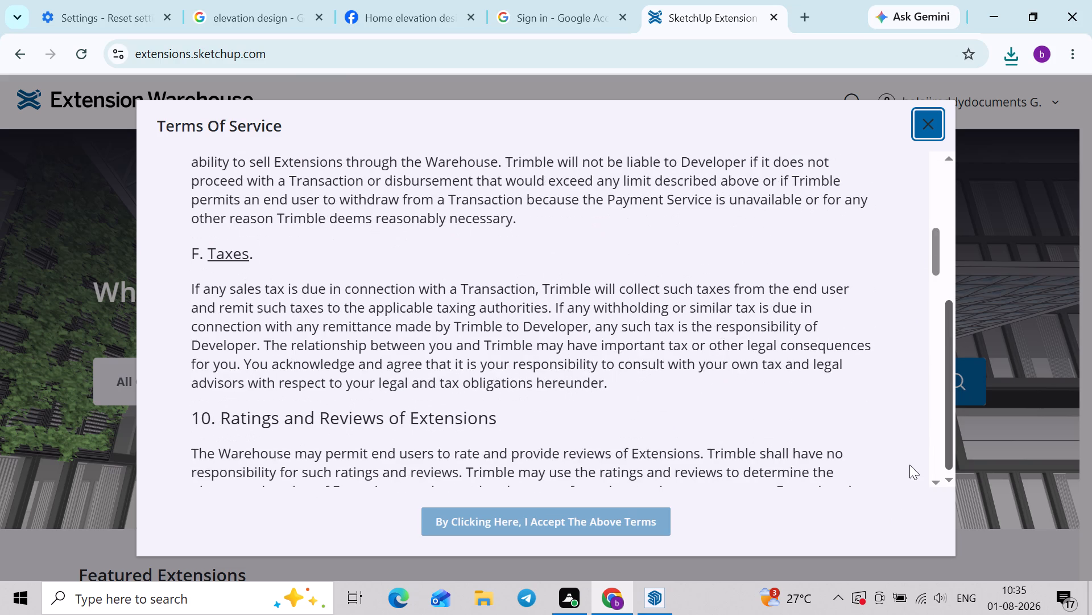
pyautogui.moveTo(909, 465); pyautogui.dragTo(906, 491)
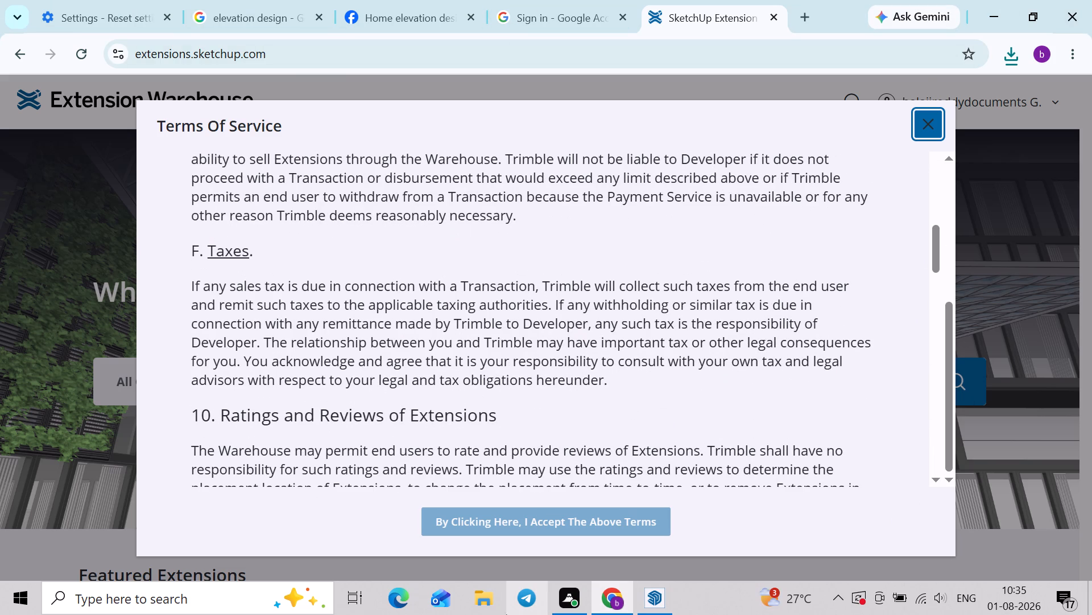
pyautogui.moveTo(935, 236); pyautogui.dragTo(943, 457)
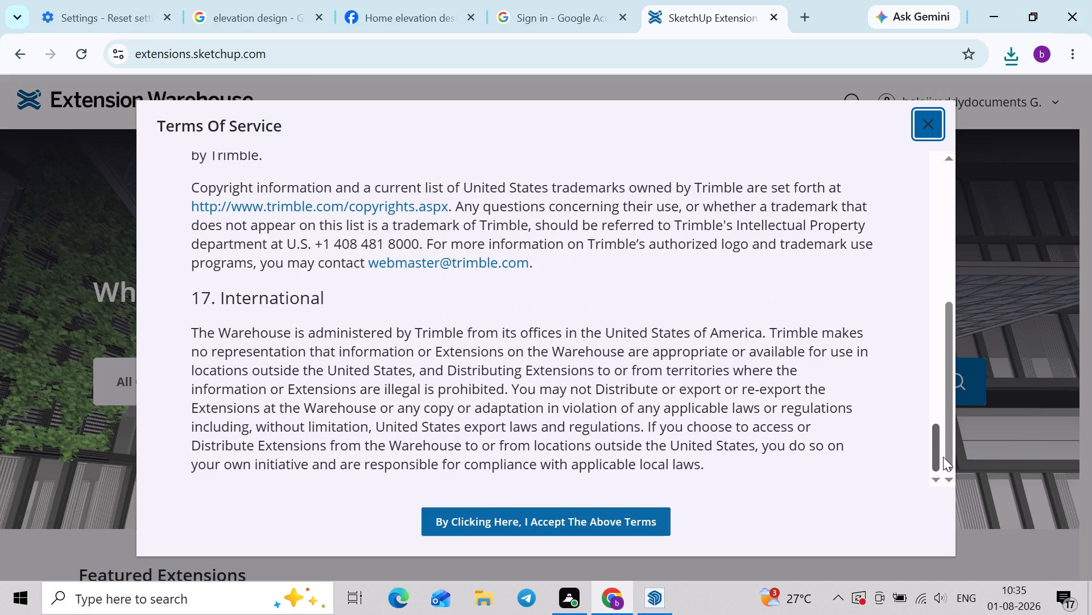
pyautogui.moveTo(943, 457); pyautogui.dragTo(943, 458)
pyautogui.click(454, 528)
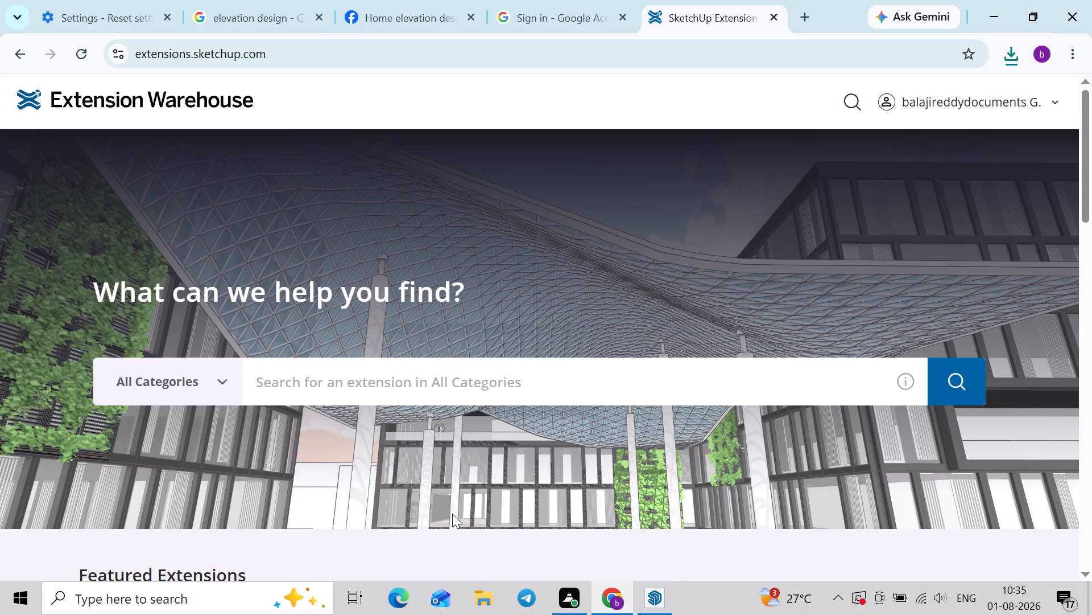
# Search the Extension Warehouse for "lib freedo".
pyautogui.click(376, 368)
pyautogui.write('lib frees')
pyautogui.press('BackSpace')
pyautogui.write('do')
pyautogui.press('Return')
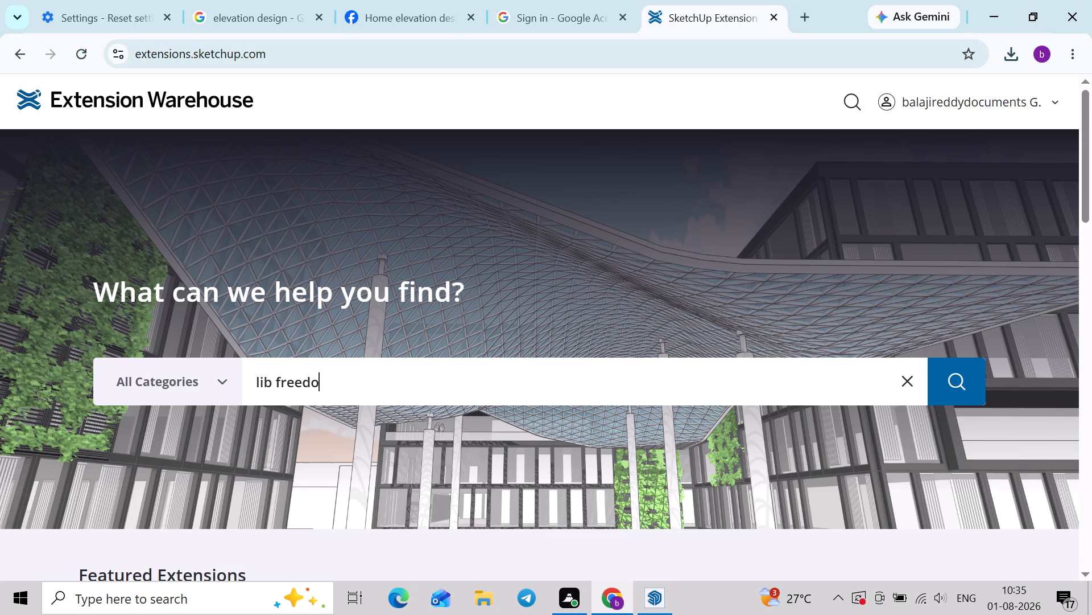
# Shorten the extension search to "lib" and open the TT_Lib² extension's page.
pyautogui.doubleClick(298, 234)
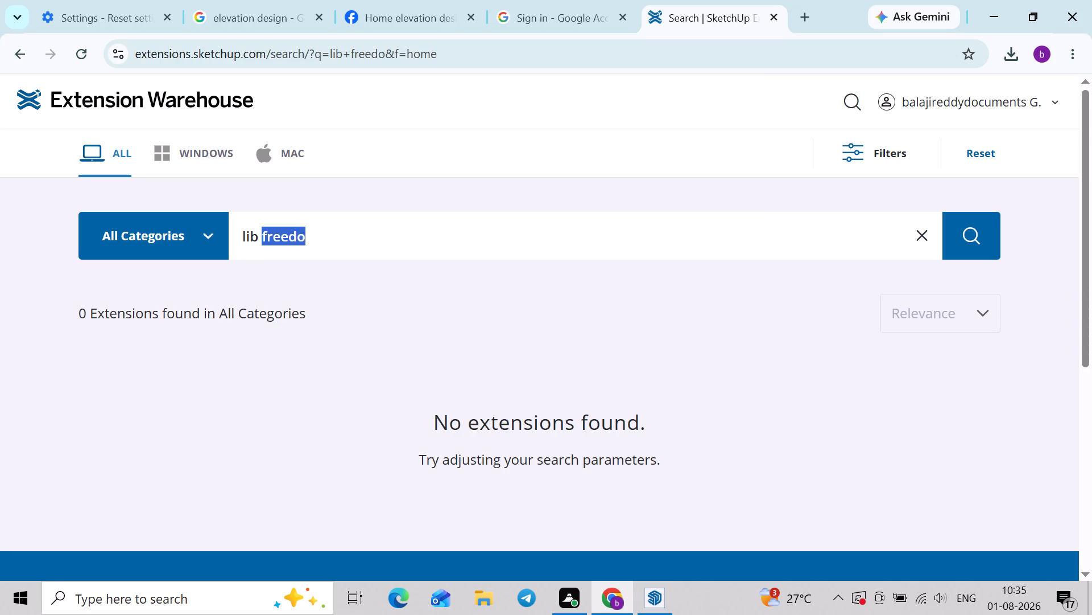
pyautogui.press('BackSpace')
pyautogui.press('BackSpace')
pyautogui.press('Return')
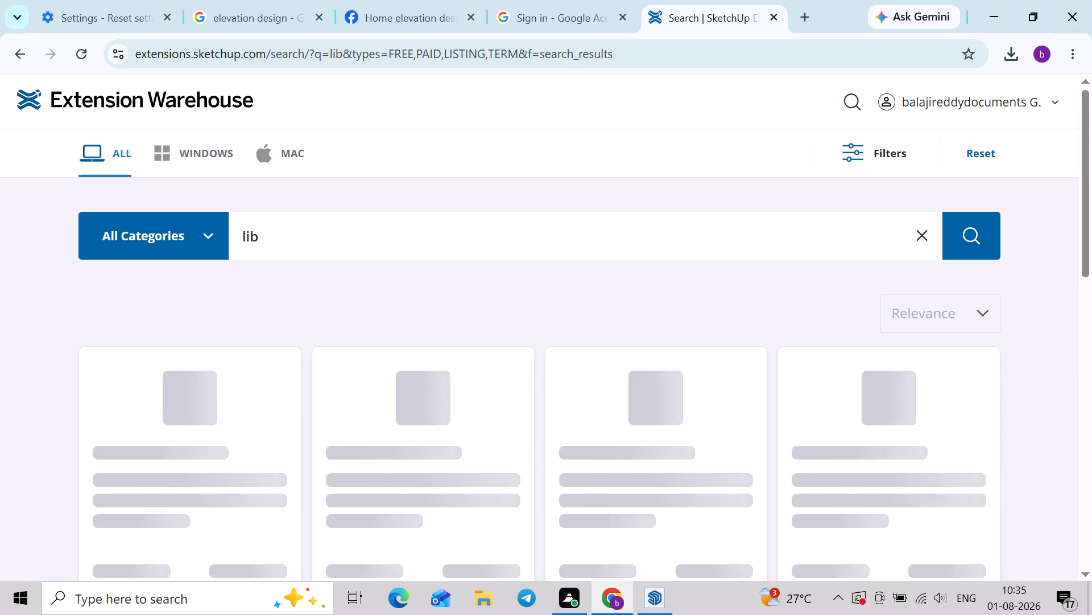
pyautogui.scroll(-3, 238, 446)
pyautogui.scroll(3, 238, 445)
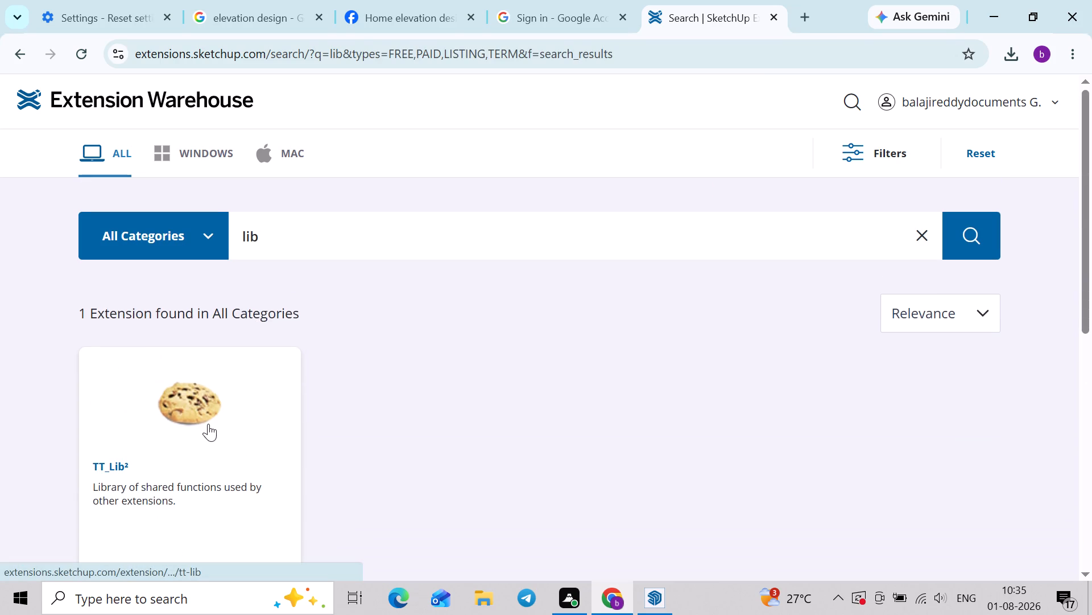
pyautogui.click(208, 424)
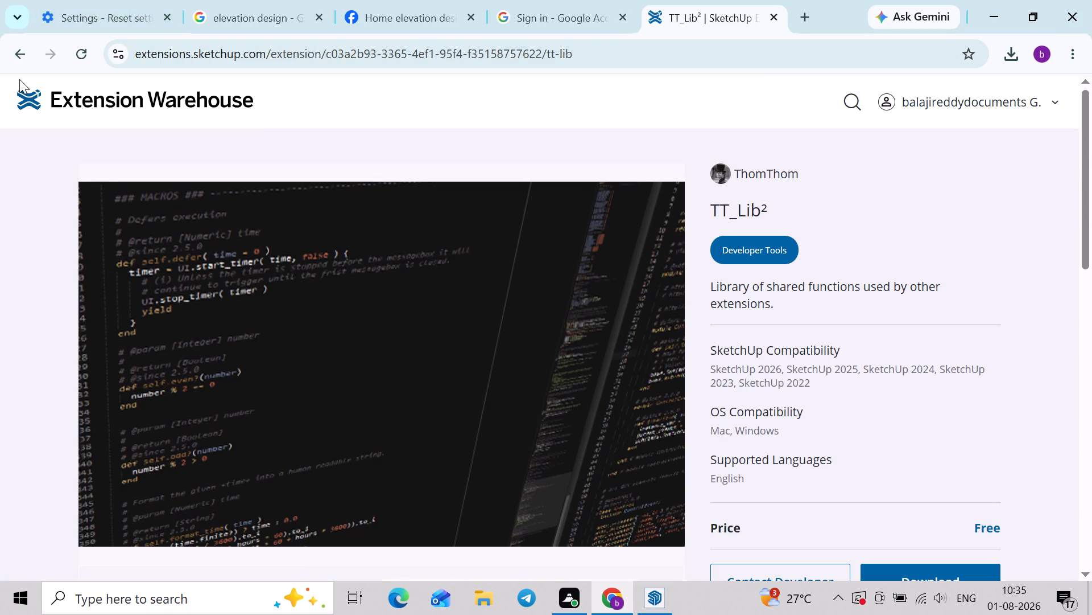
# Go back to the extension search results and search for "freedo" instead.
pyautogui.click(10, 43)
pyautogui.doubleClick(304, 242)
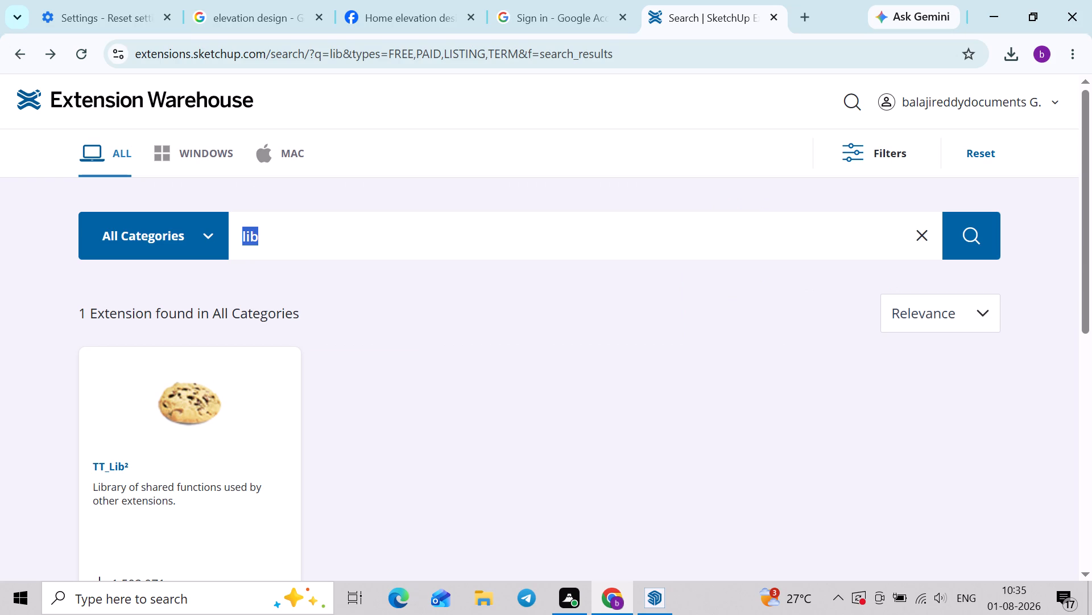
pyautogui.press('BackSpace')
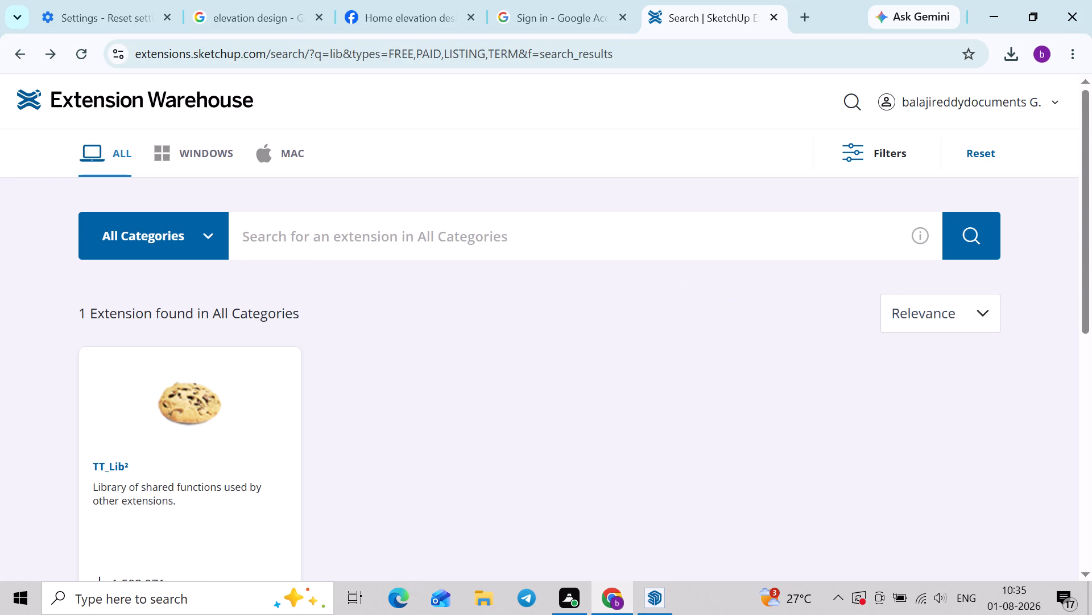
pyautogui.write('freedo')
pyautogui.press('Return')
pyautogui.doubleClick(312, 239)
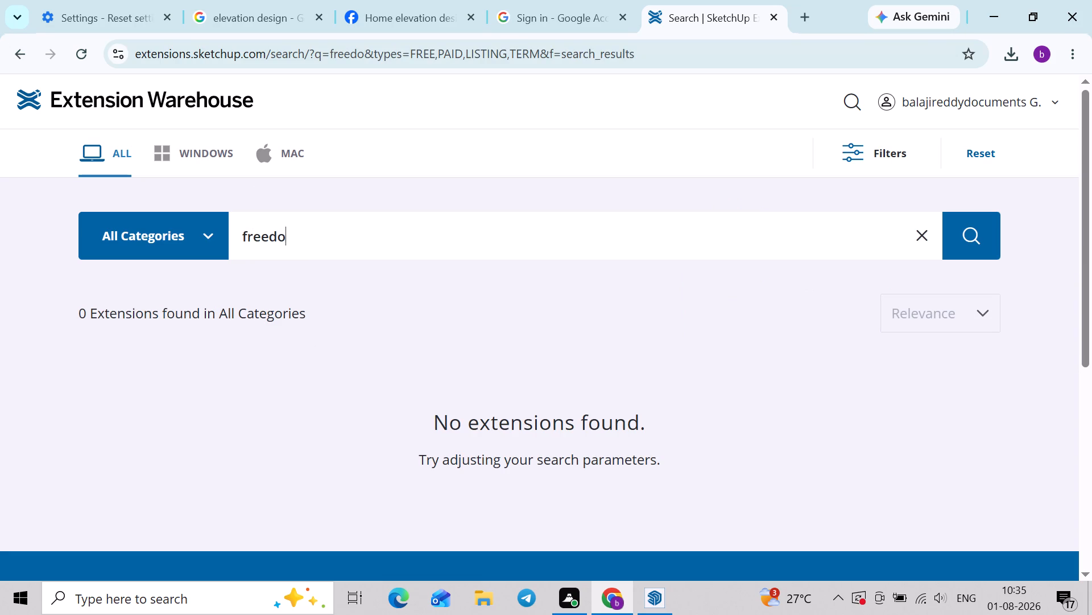
# Switch to SketchUp and open the recent Elivation model.
pyautogui.click(998, 0)
pyautogui.scroll(-4, 398, 251)
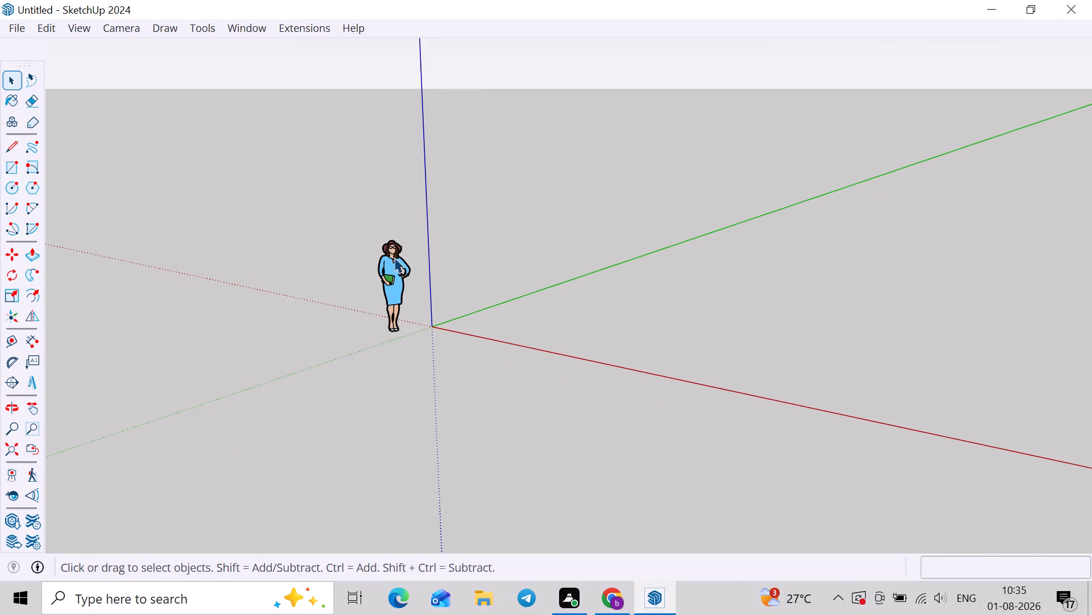
pyautogui.click(10, 31)
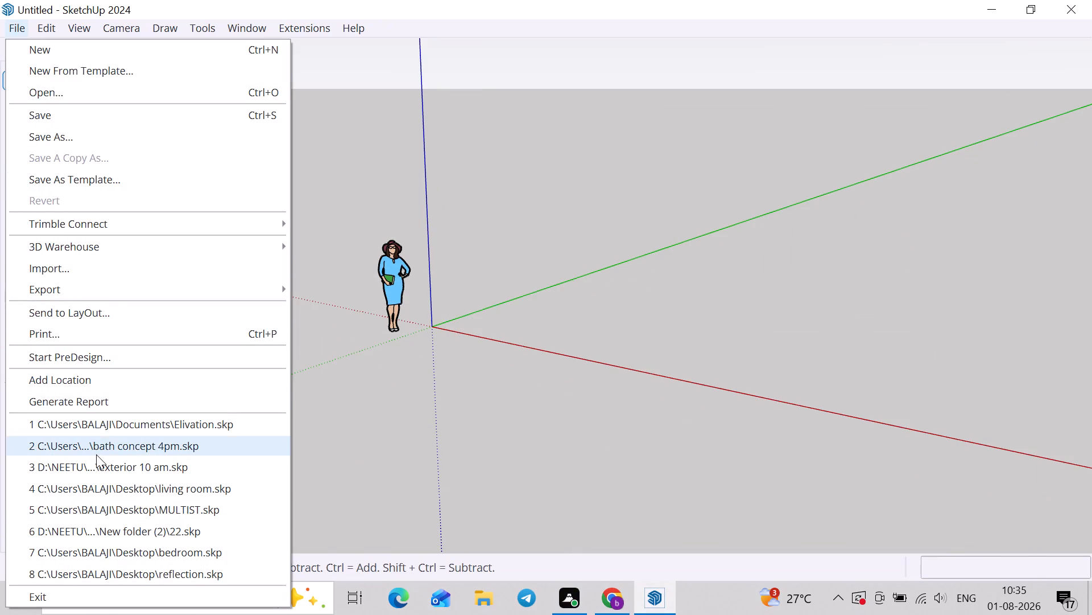
pyautogui.click(142, 429)
# Examine the balcony frame's corner and compare it with the house in the reference image.
pyautogui.scroll(-4, 552, 374)
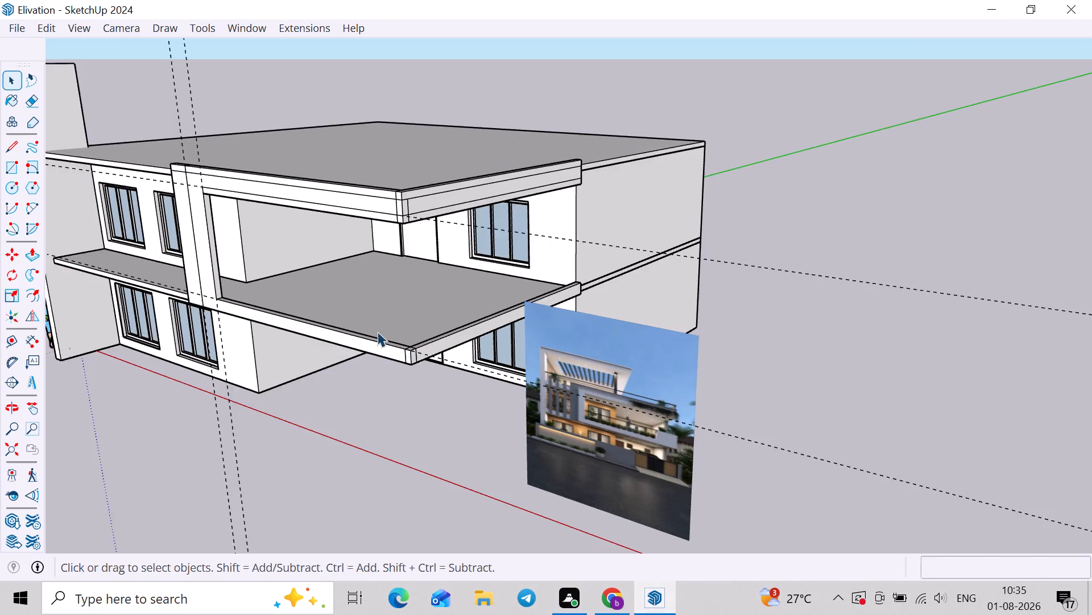
pyautogui.moveTo(395, 327); pyautogui.dragTo(606, 297, button='middle')
pyautogui.scroll(2, 599, 159)
pyautogui.click(606, 149)
pyautogui.scroll(-3, 607, 179)
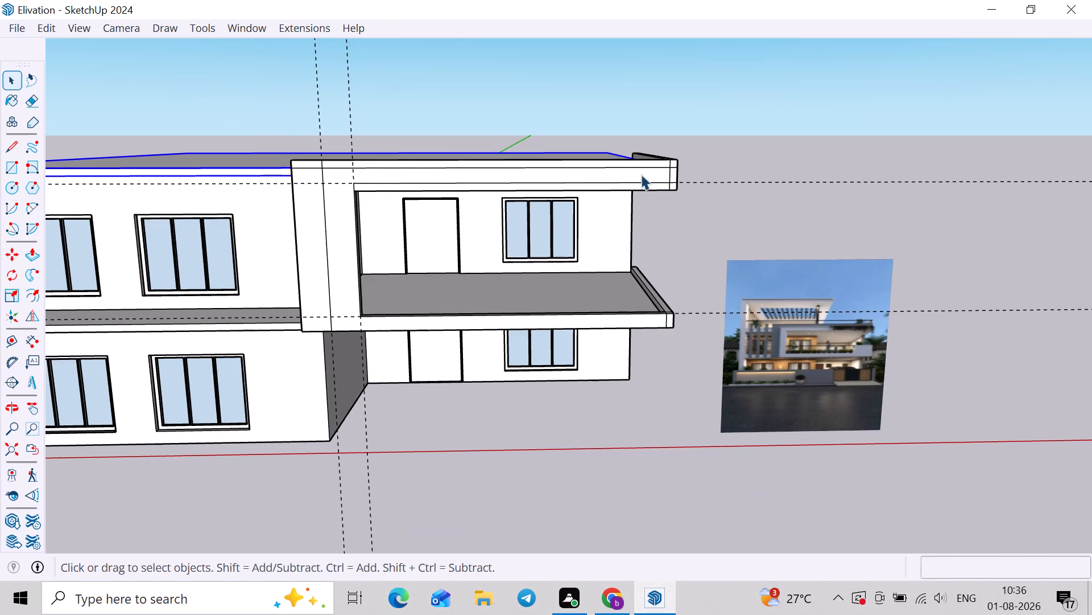
pyautogui.scroll(16, 903, 364)
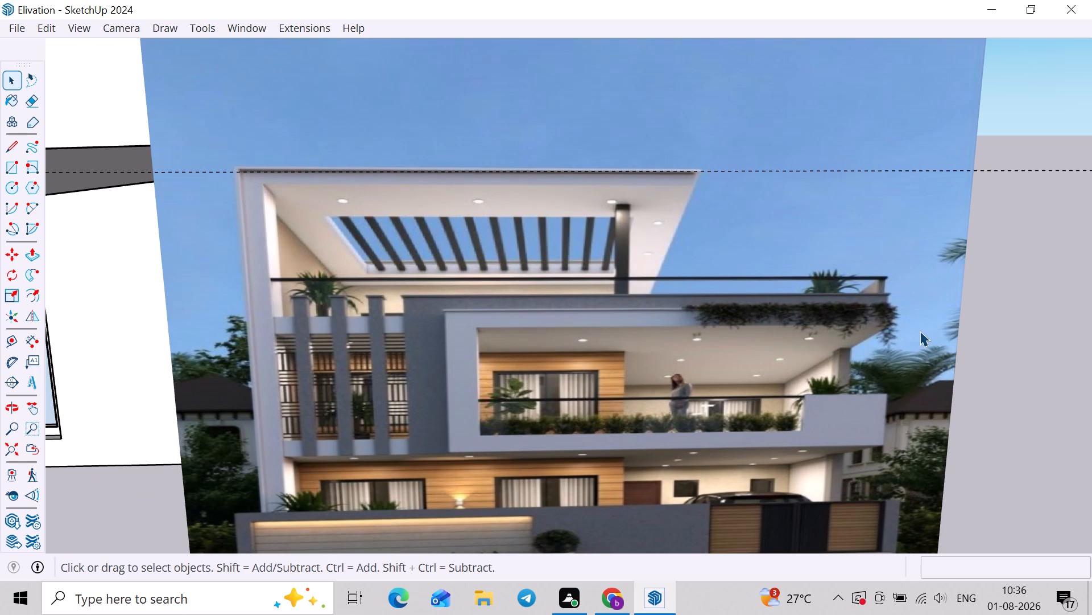
pyautogui.scroll(-9, 920, 331)
pyautogui.moveTo(539, 251); pyautogui.dragTo(409, 292, button='middle')
pyautogui.scroll(-9, 413, 233)
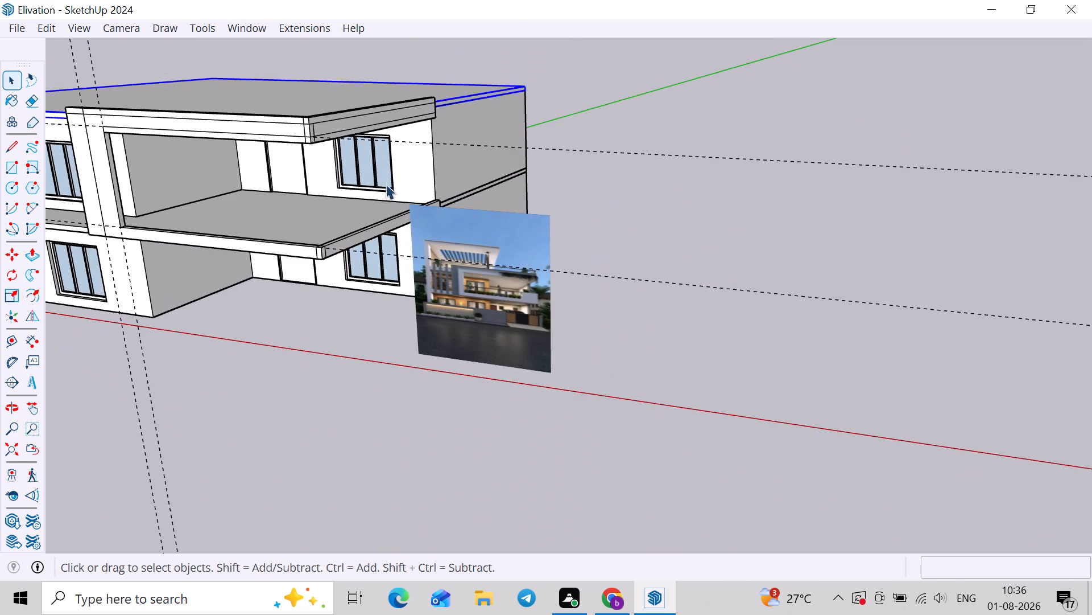
pyautogui.moveTo(389, 188); pyautogui.dragTo(361, 242, button='middle')
pyautogui.scroll(3, 306, 153)
pyautogui.keyDown('shift'); pyautogui.moveTo(328, 167); pyautogui.dragTo(437, 129, button='middle'); pyautogui.keyUp('shift')
pyautogui.scroll(4, 337, 120)
# Inside the balcony frame group, select all connected geometry, clean it up with FixIt 101 and clear the selection.
pyautogui.click(436, 142)
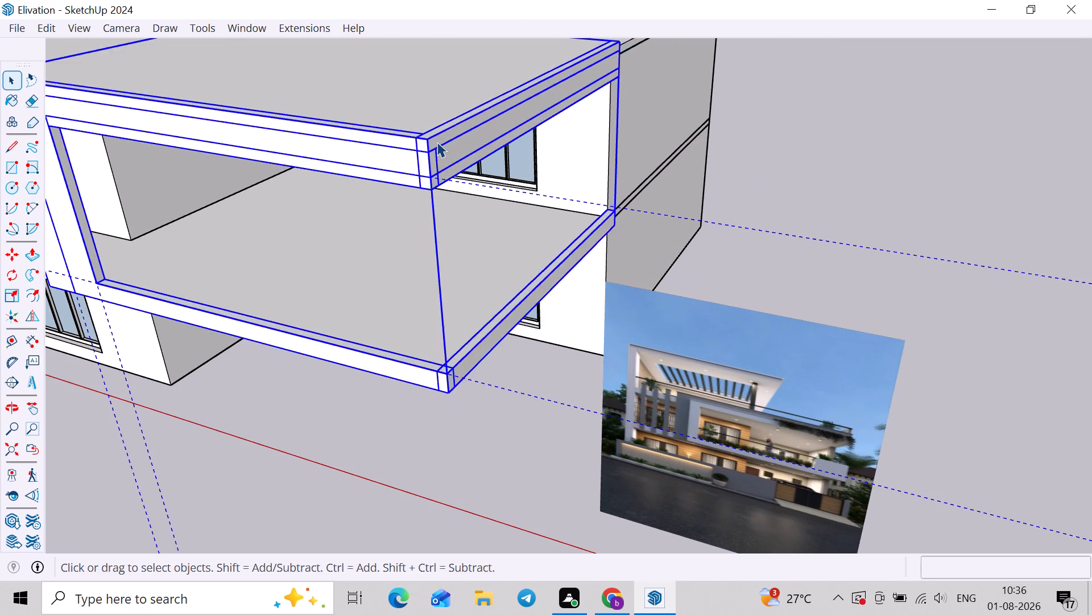
pyautogui.scroll(-4, 437, 142)
pyautogui.keyDown('shift'); pyautogui.moveTo(425, 165); pyautogui.dragTo(490, 154, button='middle'); pyautogui.keyUp('shift')
pyautogui.doubleClick(476, 137)
pyautogui.tripleClick(373, 120)
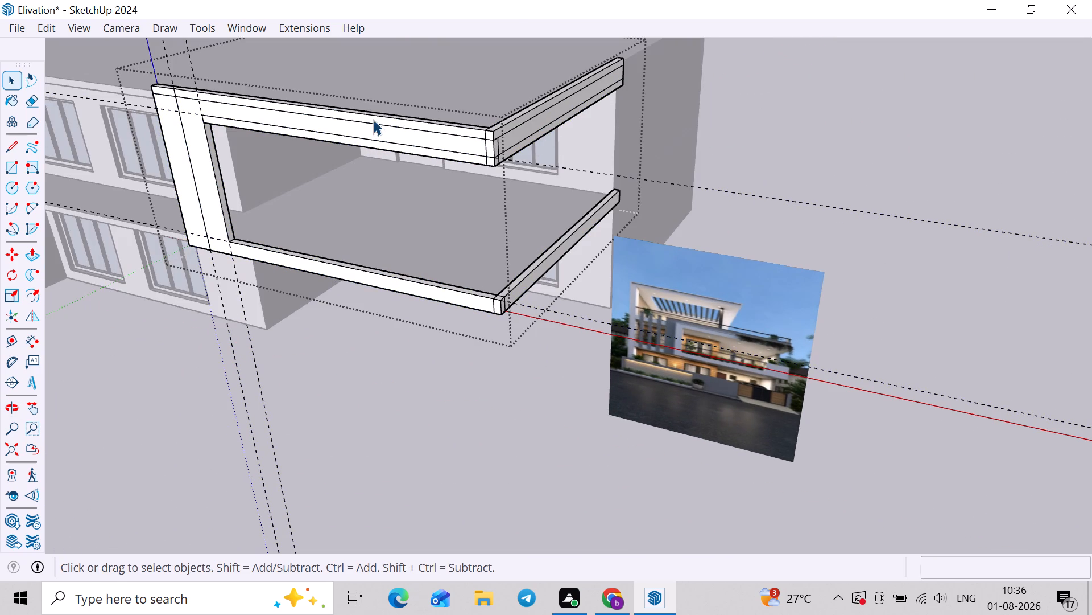
pyautogui.click(374, 120)
pyautogui.rightClick(376, 120)
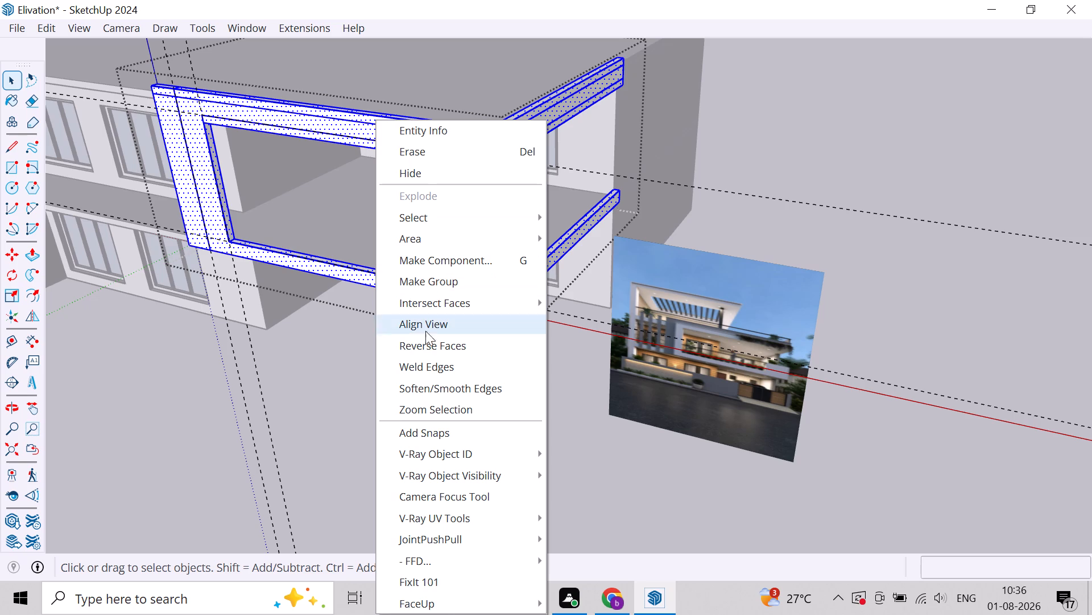
pyautogui.click(416, 580)
pyautogui.click(576, 371)
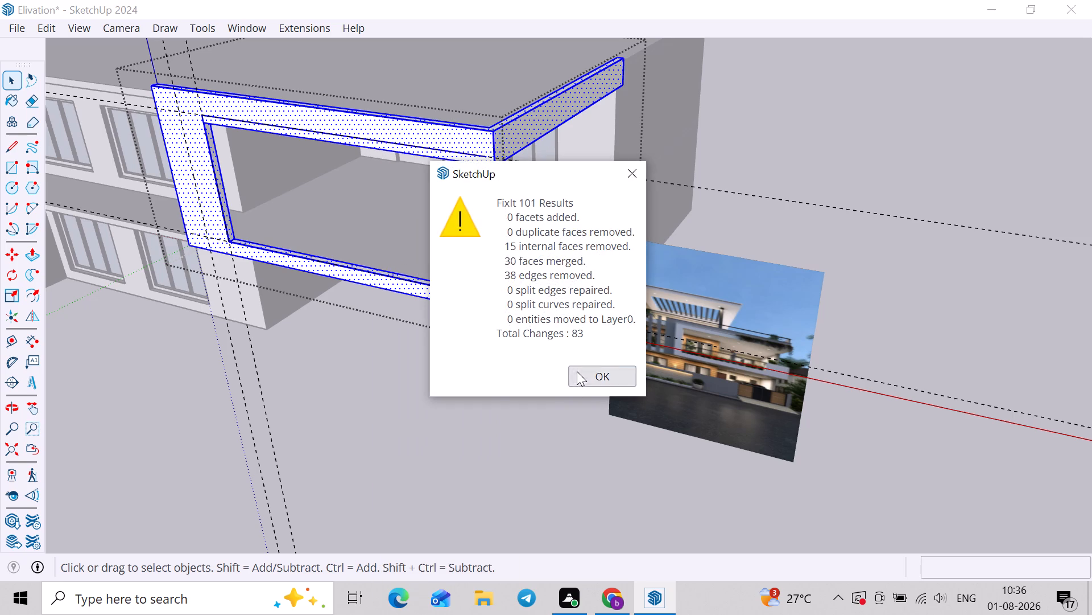
pyautogui.moveTo(562, 359); pyautogui.dragTo(729, 278, button='middle')
pyautogui.click(696, 214)
# Erase the leftover edge along the front of the frame's upper beam and the horizontal guide running beside it.
pyautogui.scroll(2, 557, 62)
pyautogui.doubleClick(560, 65)
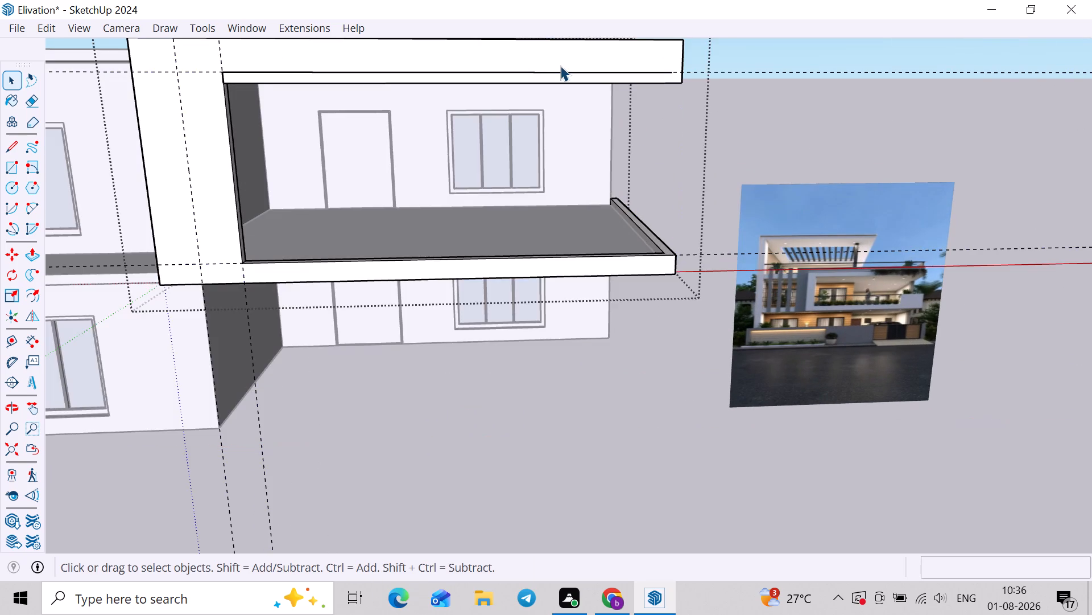
pyautogui.scroll(1, 546, 63)
pyautogui.press('e')
pyautogui.scroll(1, 488, 54)
pyautogui.moveTo(453, 64); pyautogui.dragTo(452, 73)
pyautogui.click(453, 74)
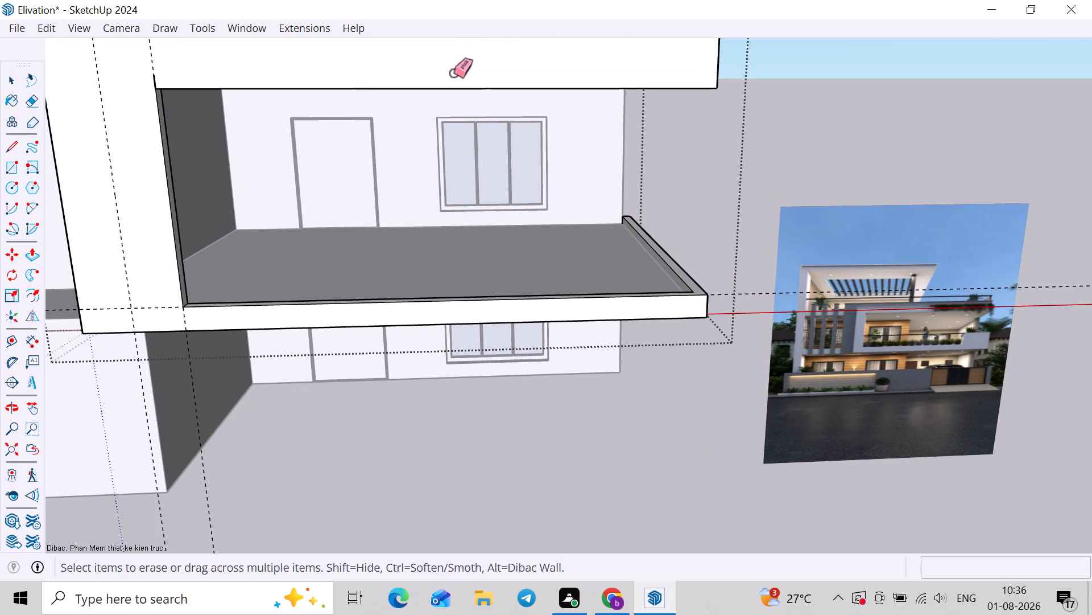
# Erase the two vertical guides at the balcony frame's pier and close the frame group.
pyautogui.click(154, 74)
pyautogui.scroll(-3, 156, 73)
pyautogui.scroll(-3, 346, 128)
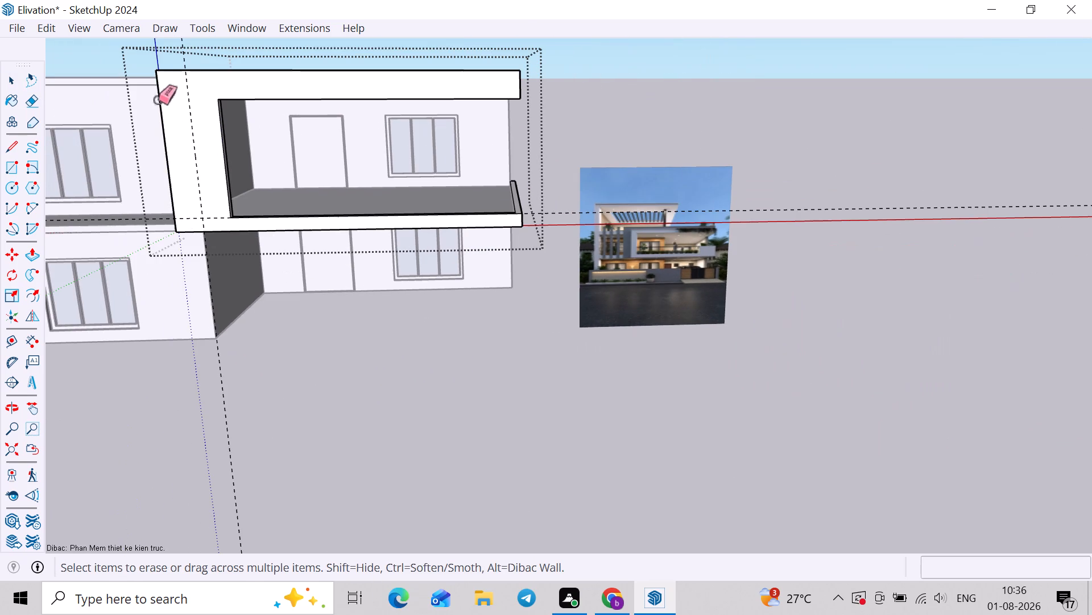
pyautogui.moveTo(203, 80); pyautogui.dragTo(175, 93)
pyautogui.scroll(6, 388, 261)
pyautogui.moveTo(469, 192); pyautogui.dragTo(392, 229, button='middle')
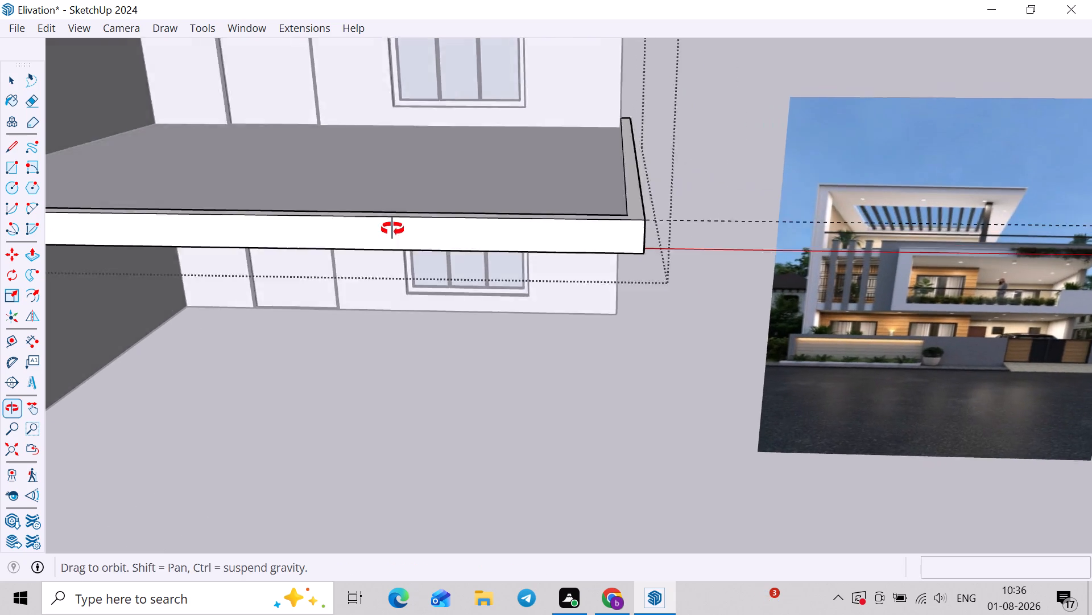
pyautogui.moveTo(392, 229); pyautogui.dragTo(379, 231, button='middle')
pyautogui.scroll(-3, 511, 220)
pyautogui.press('space')
pyautogui.click(655, 215)
# Examine the balcony and its frame from several angles against the balcony in the reference image.
pyautogui.scroll(-4, 585, 272)
pyautogui.moveTo(619, 247); pyautogui.dragTo(643, 216, button='middle')
pyautogui.scroll(-3, 558, 215)
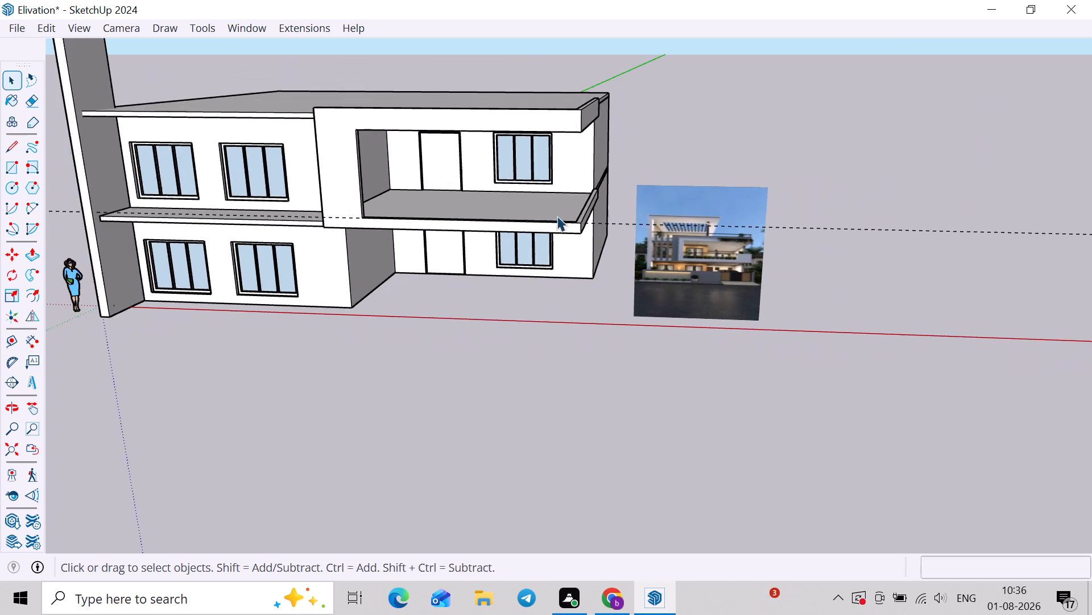
pyautogui.moveTo(557, 216); pyautogui.dragTo(607, 166, button='middle')
pyautogui.scroll(7, 754, 243)
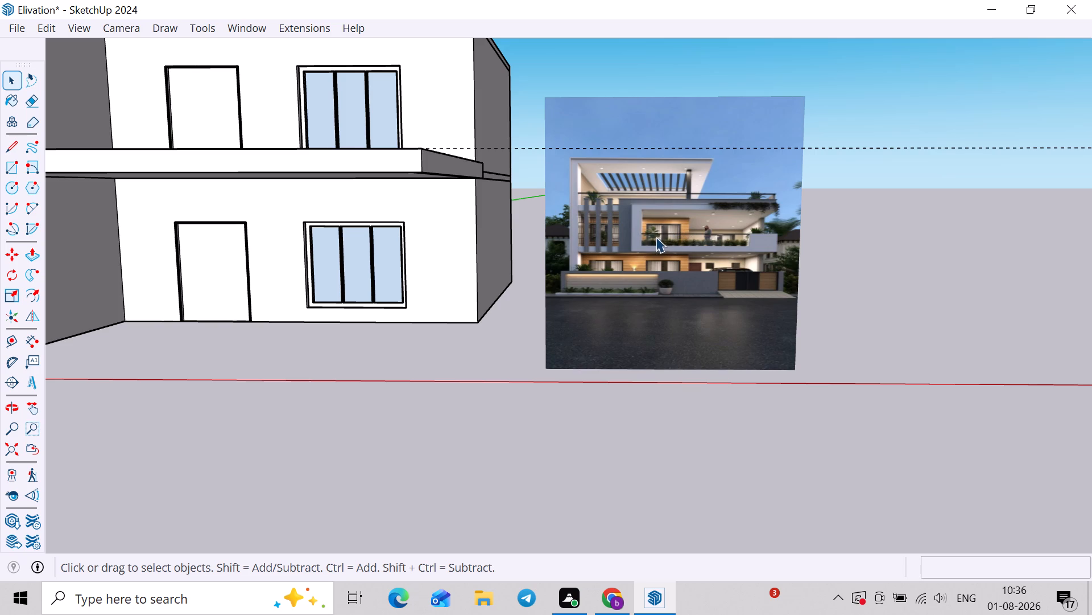
pyautogui.keyDown('shift'); pyautogui.moveTo(412, 244); pyautogui.dragTo(487, 242, button='middle'); pyautogui.keyUp('shift')
pyautogui.scroll(3, 745, 245)
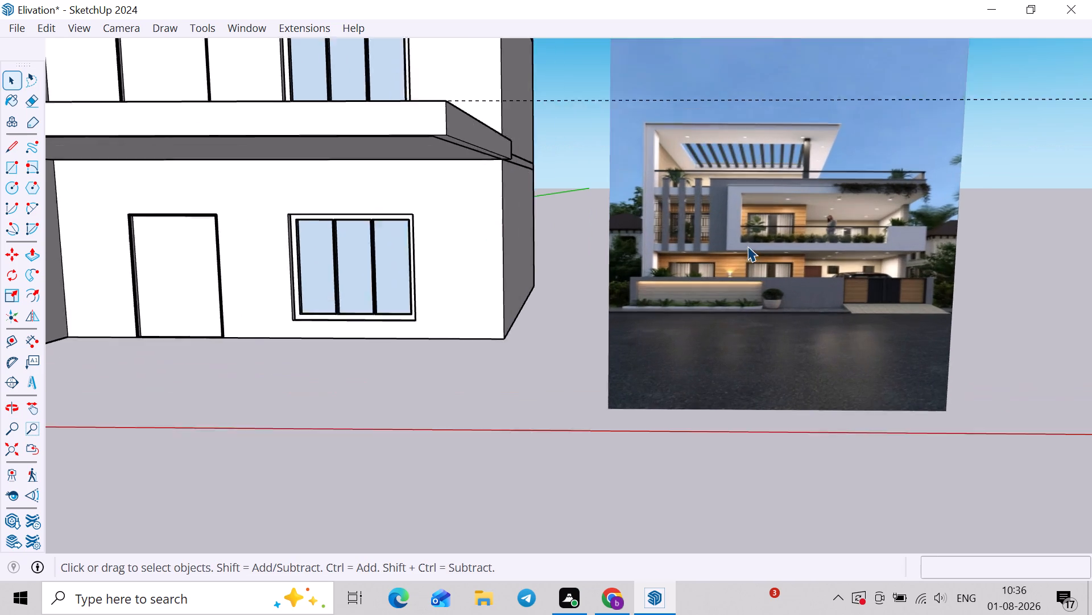
pyautogui.scroll(1, 747, 246)
pyautogui.scroll(-4, 741, 232)
pyautogui.keyDown('shift'); pyautogui.moveTo(540, 195); pyautogui.dragTo(757, 239, button='middle'); pyautogui.keyUp('shift')
pyautogui.moveTo(445, 199); pyautogui.dragTo(526, 259, button='middle')
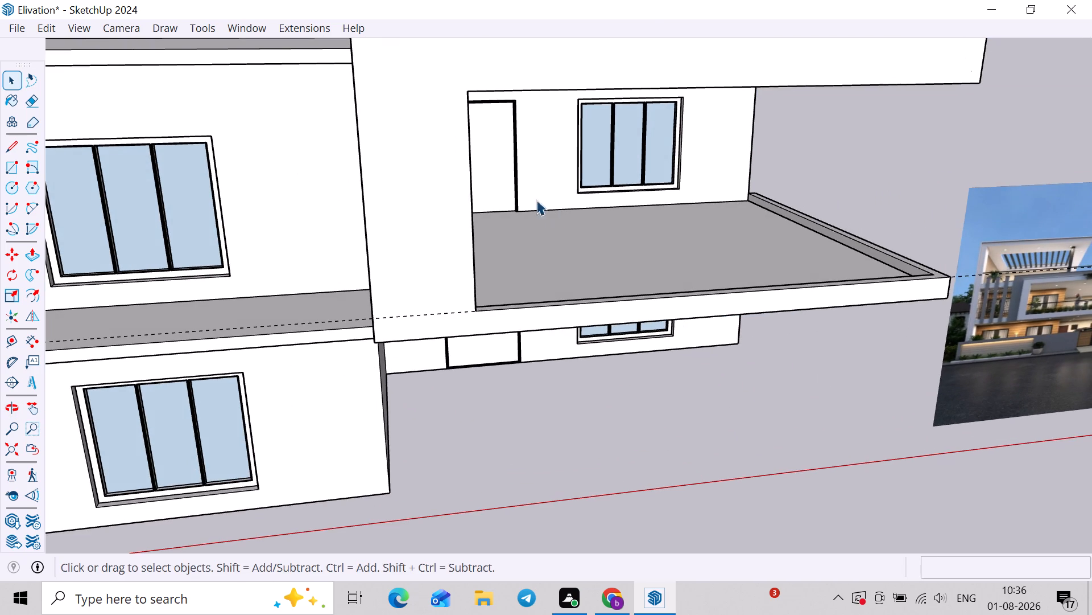
# Inside the balcony frame group, Push/Pull the pier's outer side face inward 2' as a new starting face, dividing the pier's front.
pyautogui.doubleClick(431, 191)
pyautogui.moveTo(457, 230); pyautogui.dragTo(613, 257, button='middle')
pyautogui.scroll(3, 514, 345)
pyautogui.click(585, 335)
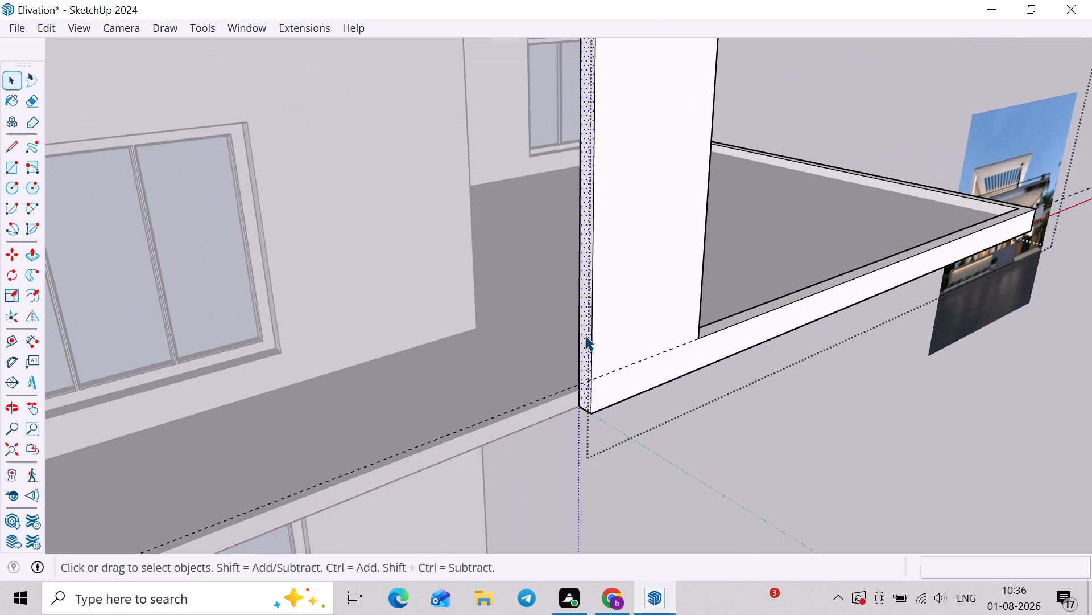
pyautogui.press('p')
pyautogui.click(581, 411)
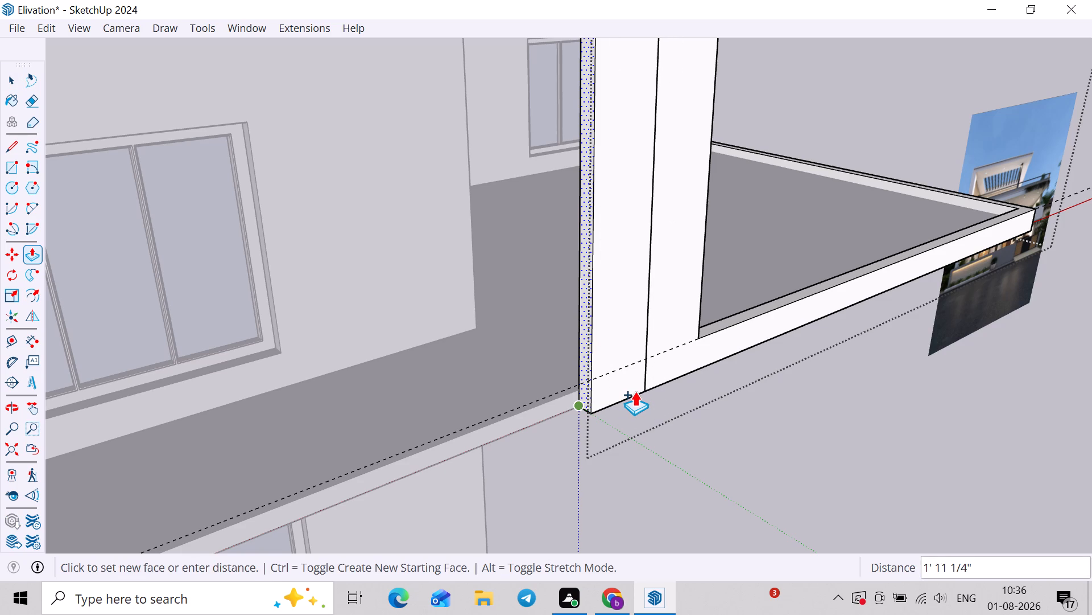
pyautogui.write("2'")
pyautogui.press('Return')
# Examine the balcony frame's stepped border in the reference image and compare it with the modelled frame.
pyautogui.scroll(-4, 643, 386)
pyautogui.moveTo(603, 344); pyautogui.dragTo(539, 333, button='middle')
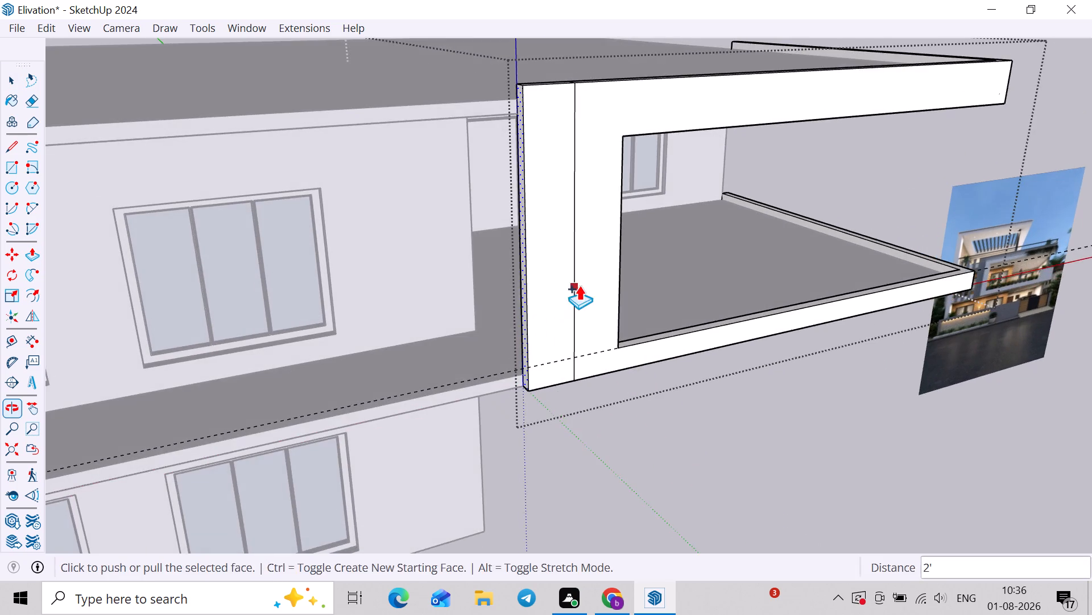
pyautogui.keyDown('shift'); pyautogui.moveTo(578, 286); pyautogui.dragTo(569, 316, button='middle'); pyautogui.keyUp('shift')
pyautogui.moveTo(585, 301); pyautogui.dragTo(522, 266, button='middle')
pyautogui.scroll(-3, 627, 267)
pyautogui.keyDown('shift'); pyautogui.moveTo(636, 270); pyautogui.dragTo(494, 256, button='middle'); pyautogui.keyUp('shift')
pyautogui.scroll(10, 811, 284)
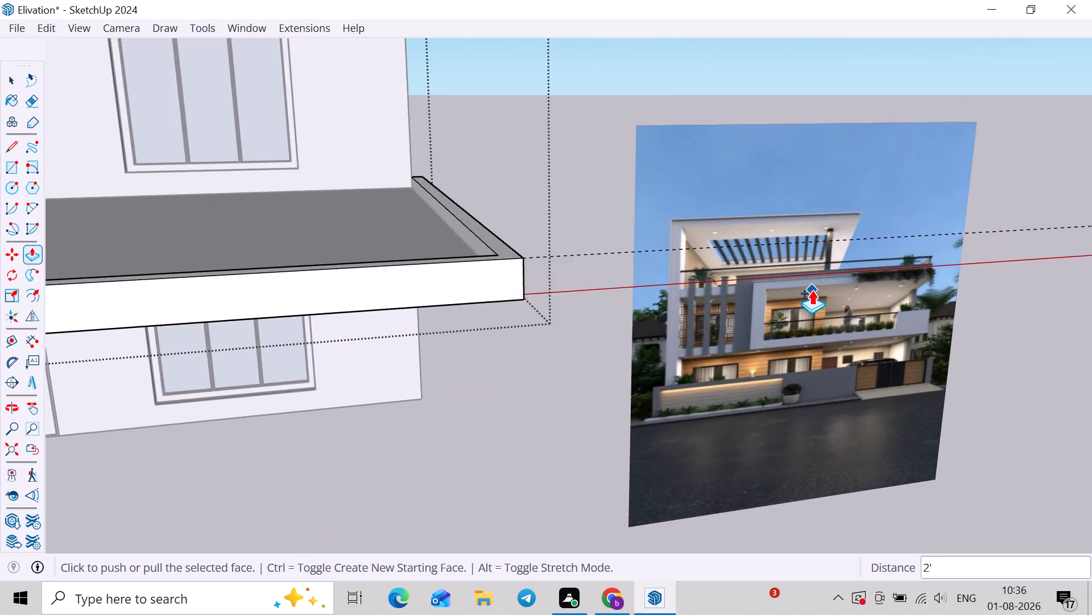
pyautogui.scroll(5, 812, 290)
pyautogui.scroll(-5, 809, 290)
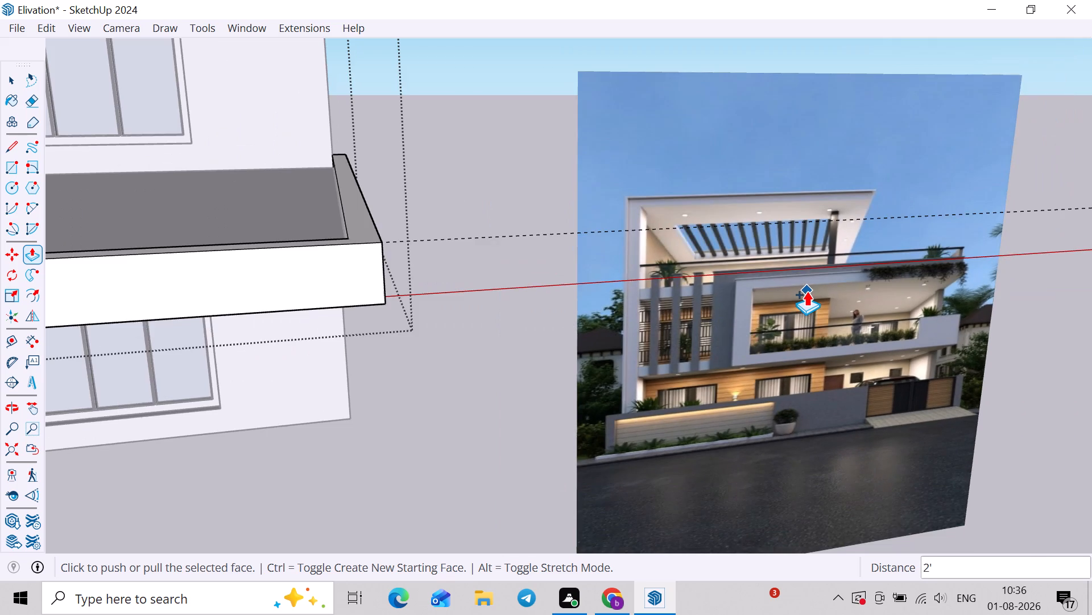
pyautogui.scroll(-4, 806, 291)
pyautogui.keyDown('shift'); pyautogui.moveTo(779, 292); pyautogui.dragTo(858, 278, button='middle'); pyautogui.keyUp('shift')
pyautogui.scroll(12, 866, 276)
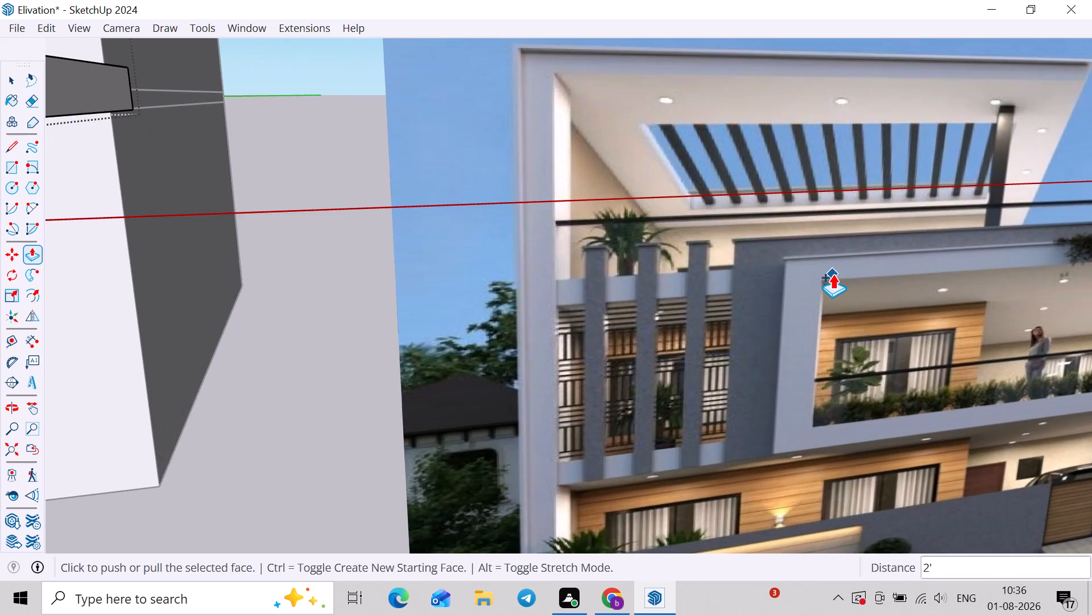
pyautogui.scroll(-14, 834, 272)
pyautogui.keyDown('shift'); pyautogui.moveTo(672, 310); pyautogui.dragTo(956, 376, button='middle'); pyautogui.keyUp('shift')
pyautogui.scroll(1, 943, 380)
pyautogui.scroll(-4, 797, 333)
pyautogui.keyDown('shift'); pyautogui.moveTo(711, 300); pyautogui.dragTo(797, 389, button='middle'); pyautogui.keyUp('shift')
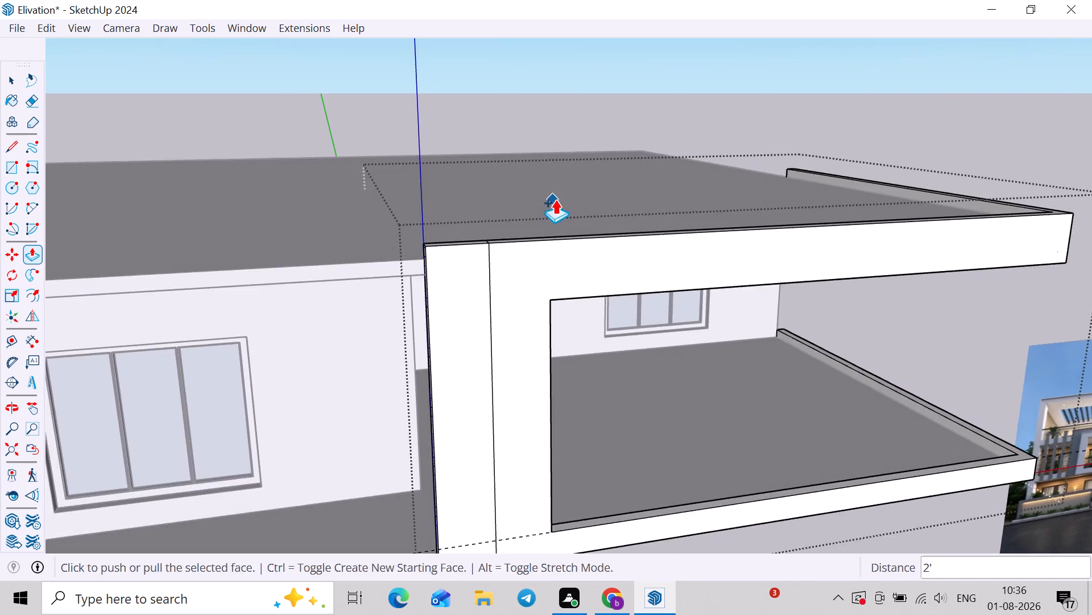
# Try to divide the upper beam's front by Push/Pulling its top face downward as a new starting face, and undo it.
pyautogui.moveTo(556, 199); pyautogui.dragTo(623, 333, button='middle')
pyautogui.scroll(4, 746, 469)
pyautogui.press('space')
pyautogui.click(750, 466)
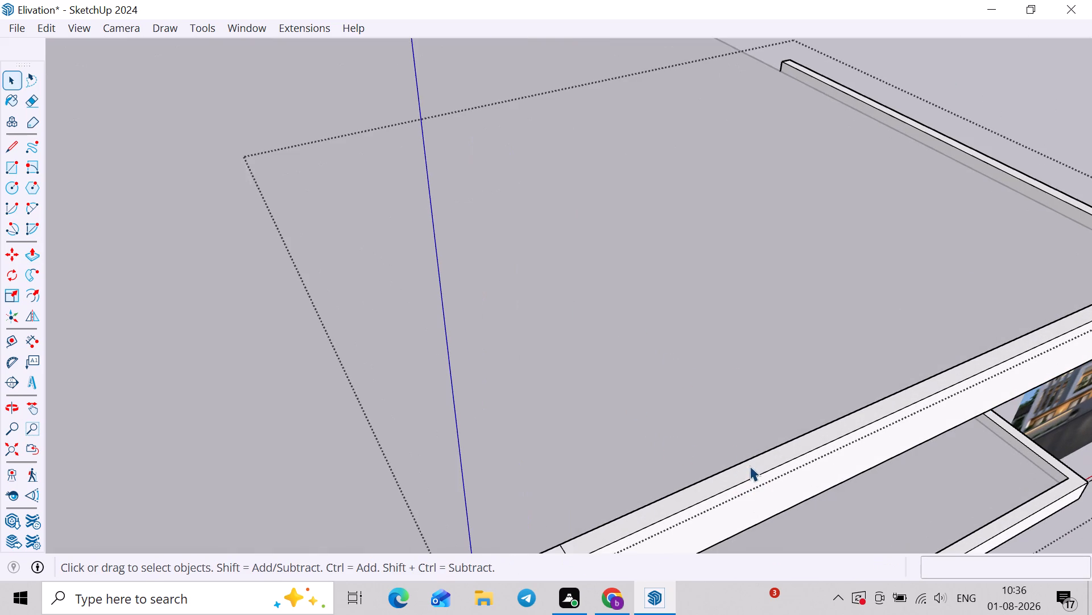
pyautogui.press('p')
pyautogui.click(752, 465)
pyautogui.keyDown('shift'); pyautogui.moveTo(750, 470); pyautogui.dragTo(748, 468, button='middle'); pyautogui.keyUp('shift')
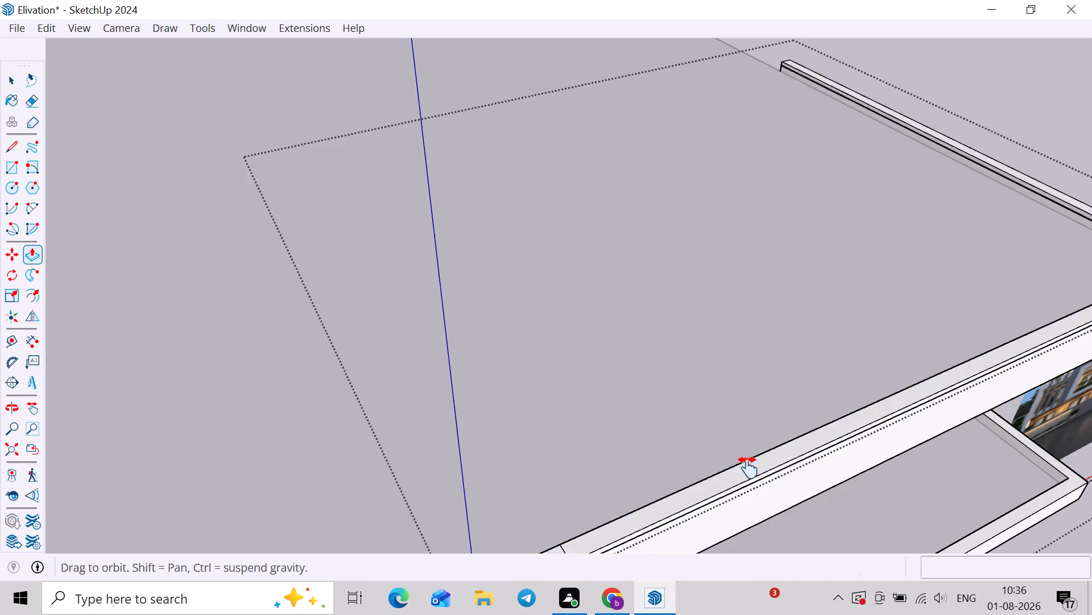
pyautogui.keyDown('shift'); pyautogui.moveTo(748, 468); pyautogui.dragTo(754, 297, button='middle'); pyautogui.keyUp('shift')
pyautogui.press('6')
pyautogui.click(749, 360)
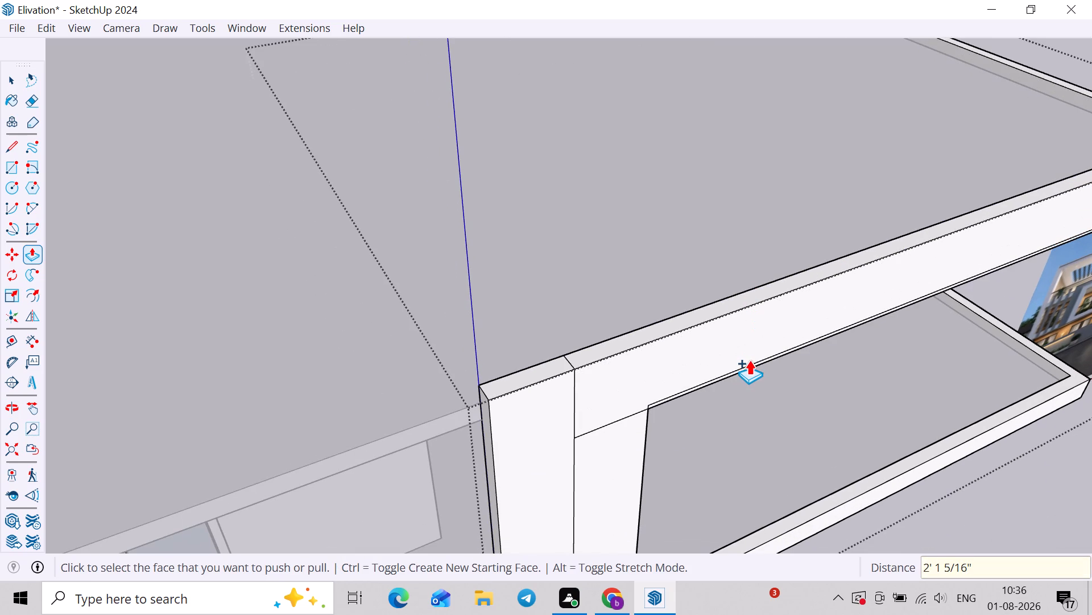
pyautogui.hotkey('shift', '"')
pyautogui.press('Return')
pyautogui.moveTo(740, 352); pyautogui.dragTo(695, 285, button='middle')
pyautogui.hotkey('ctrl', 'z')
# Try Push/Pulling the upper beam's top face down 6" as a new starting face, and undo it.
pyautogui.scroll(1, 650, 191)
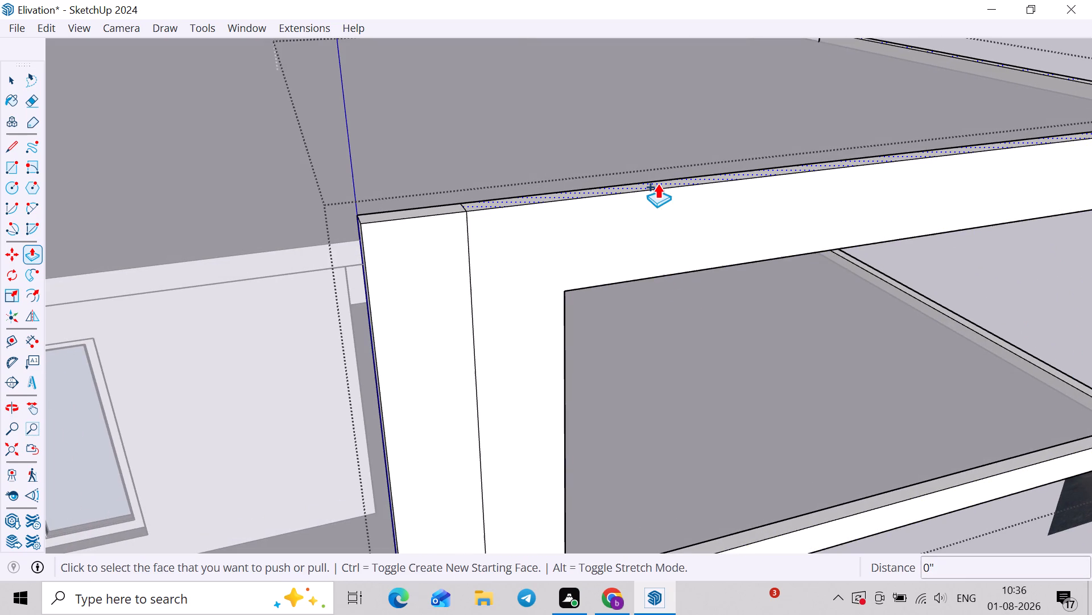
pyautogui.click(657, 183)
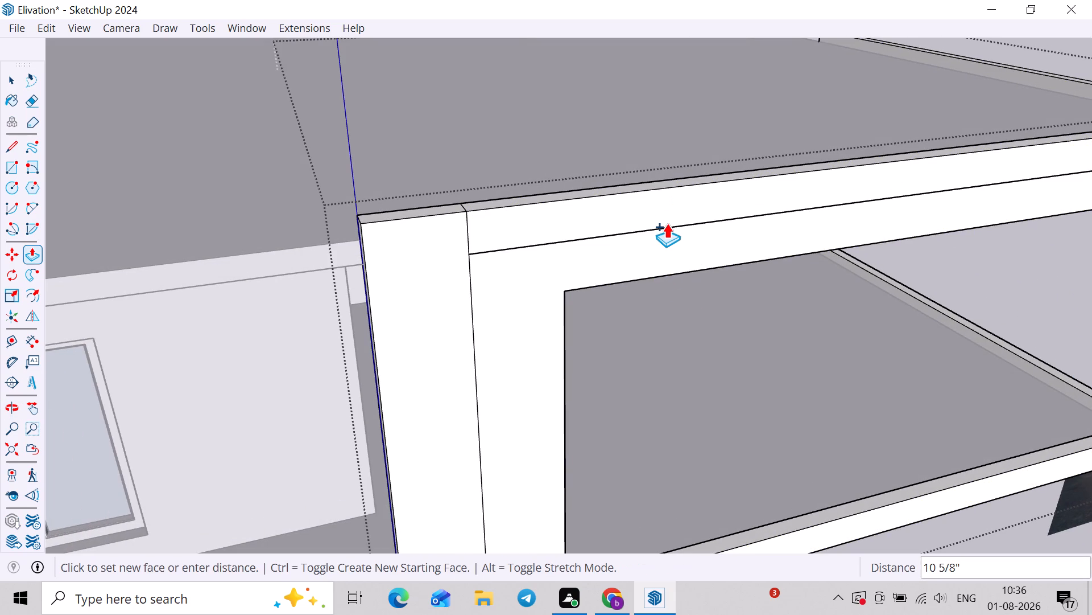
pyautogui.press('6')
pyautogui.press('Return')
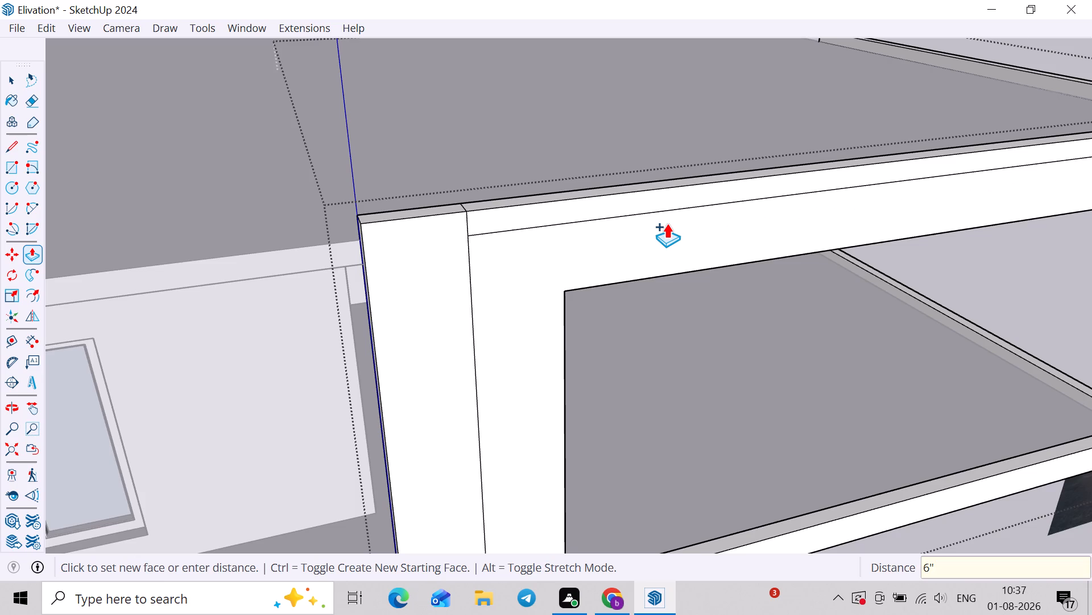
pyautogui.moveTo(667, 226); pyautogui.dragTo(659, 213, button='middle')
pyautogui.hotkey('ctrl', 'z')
# Push/Pull the upper beam's top face down 1' as a new starting face, dividing the beam's front into two bands.
pyautogui.scroll(2, 642, 189)
pyautogui.click(646, 167)
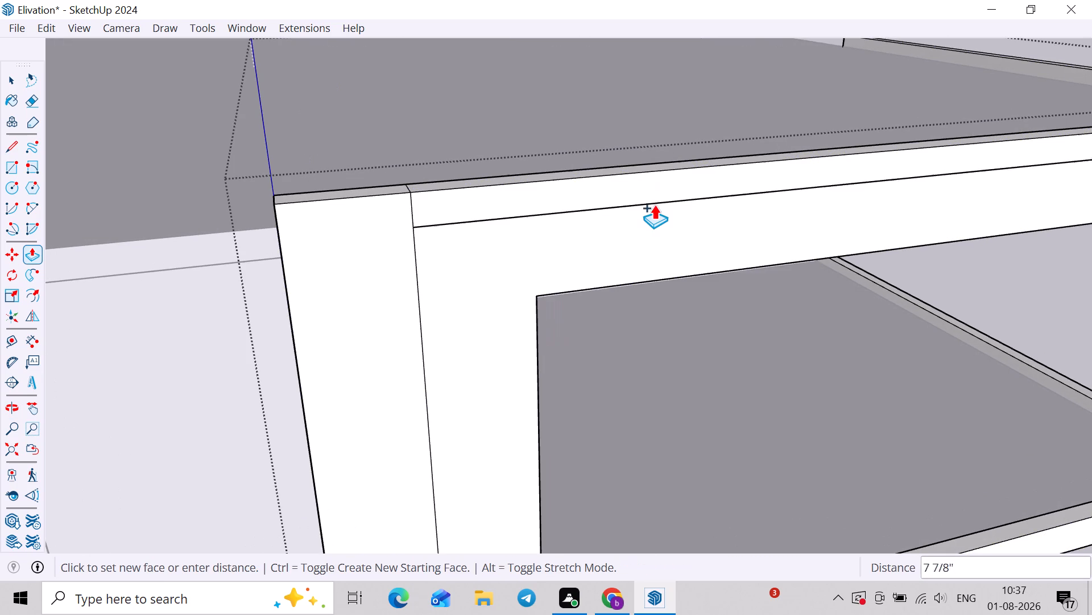
pyautogui.press('1')
pyautogui.press("'")
pyautogui.press('Return')
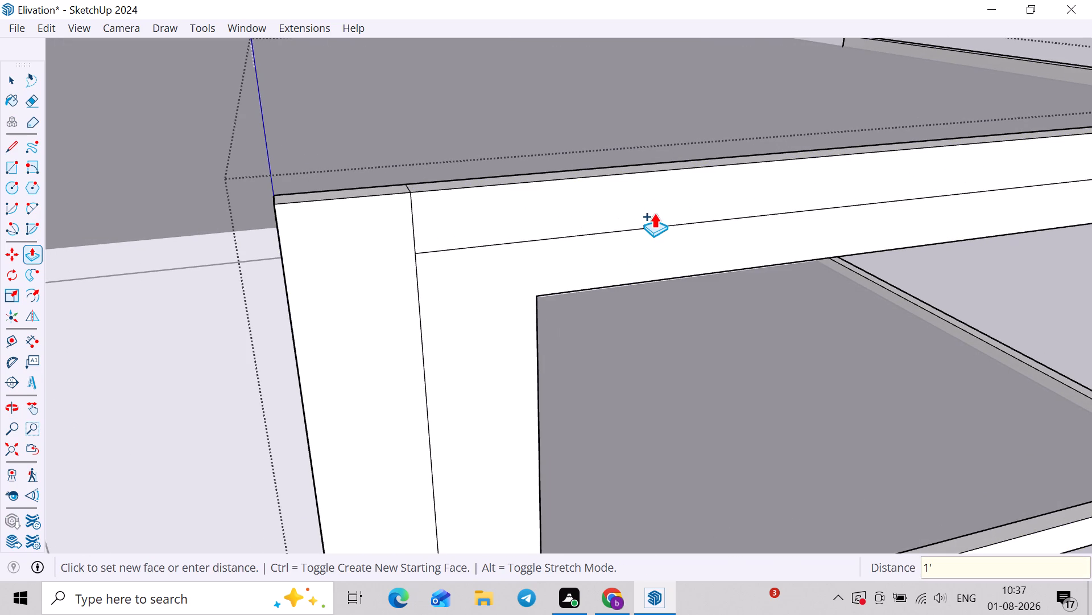
# Pull the inner border face around the balcony opening outward 2" from the frame's front.
pyautogui.click(510, 309)
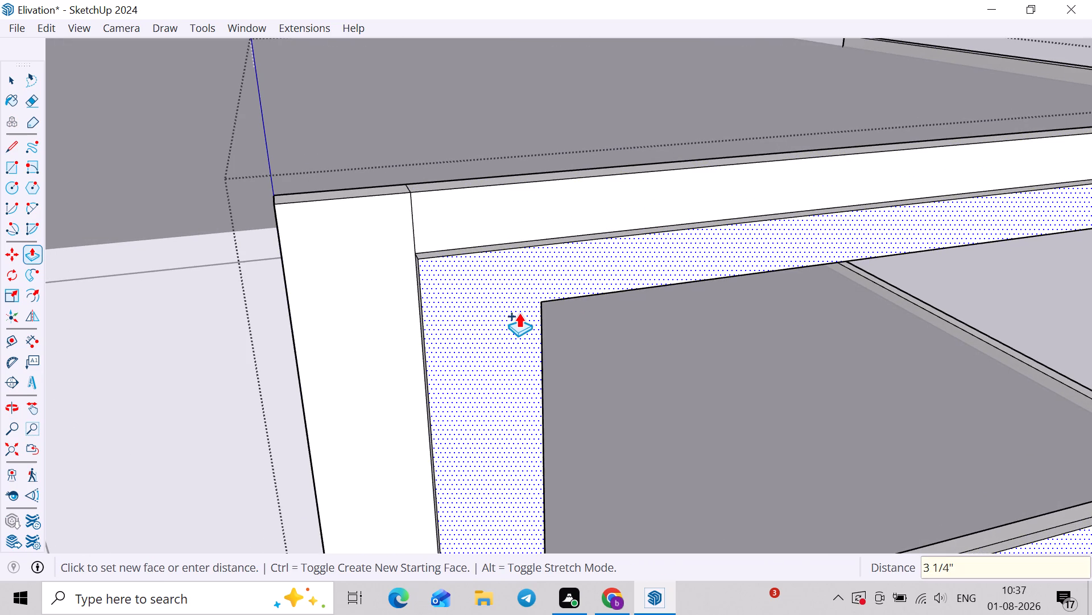
pyautogui.press('1')
pyautogui.press('BackSpace')
pyautogui.press('2')
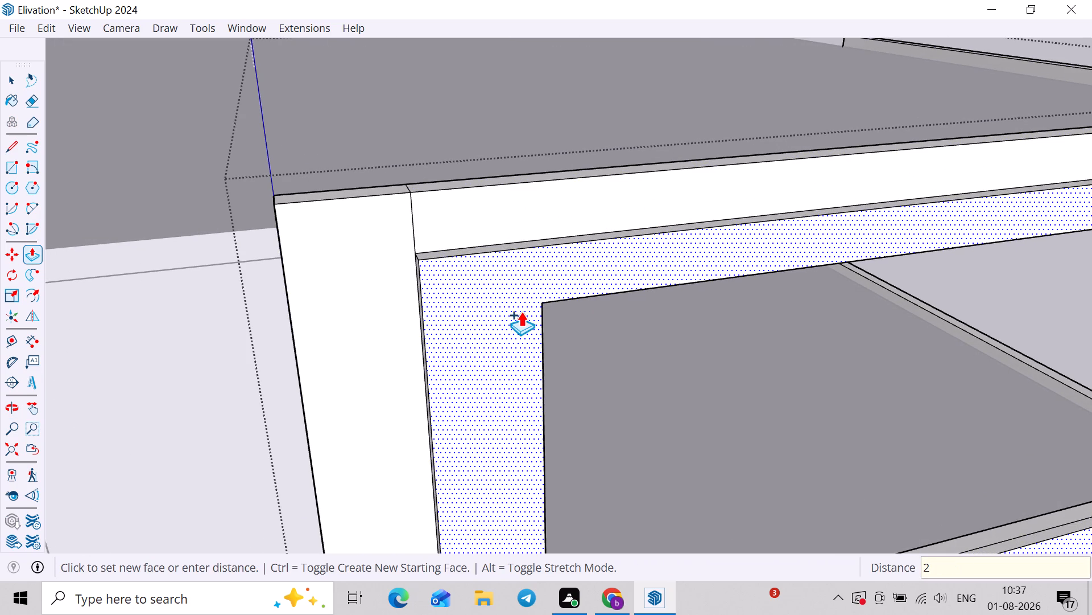
pyautogui.hotkey('shift', '"')
pyautogui.press('Return')
# Pull the lower band on the upper beam's end face out 2" and extend its corner flush with the front band.
pyautogui.moveTo(532, 285); pyautogui.dragTo(663, 282, button='middle')
pyautogui.scroll(7, 518, 236)
pyautogui.press('space')
pyautogui.click(441, 264)
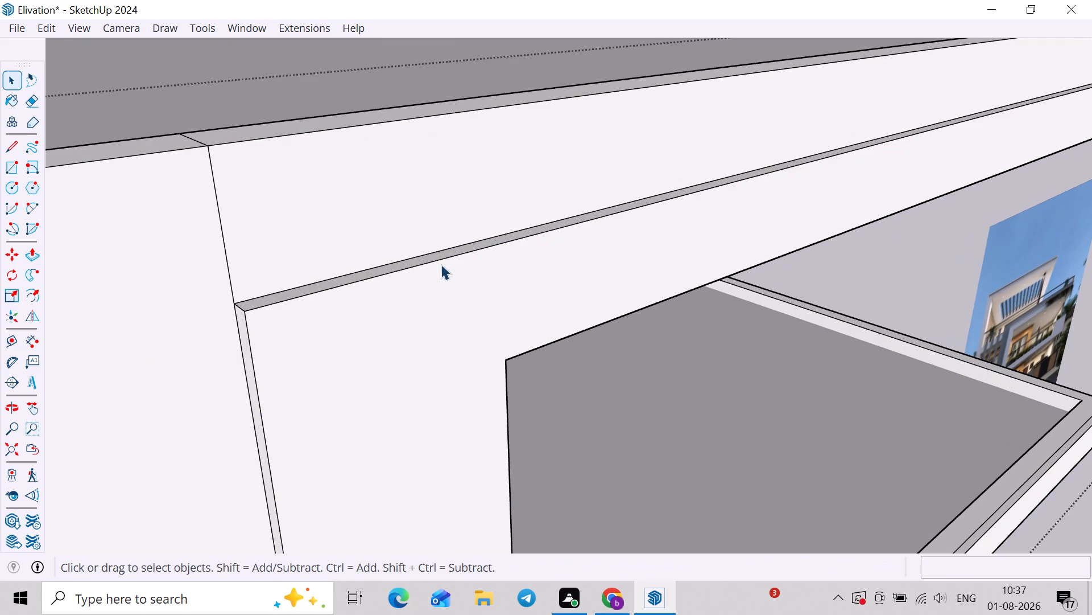
pyautogui.click(449, 258)
pyautogui.scroll(-11, 450, 258)
pyautogui.scroll(1, 528, 259)
pyautogui.moveTo(516, 259); pyautogui.dragTo(230, 212, button='middle')
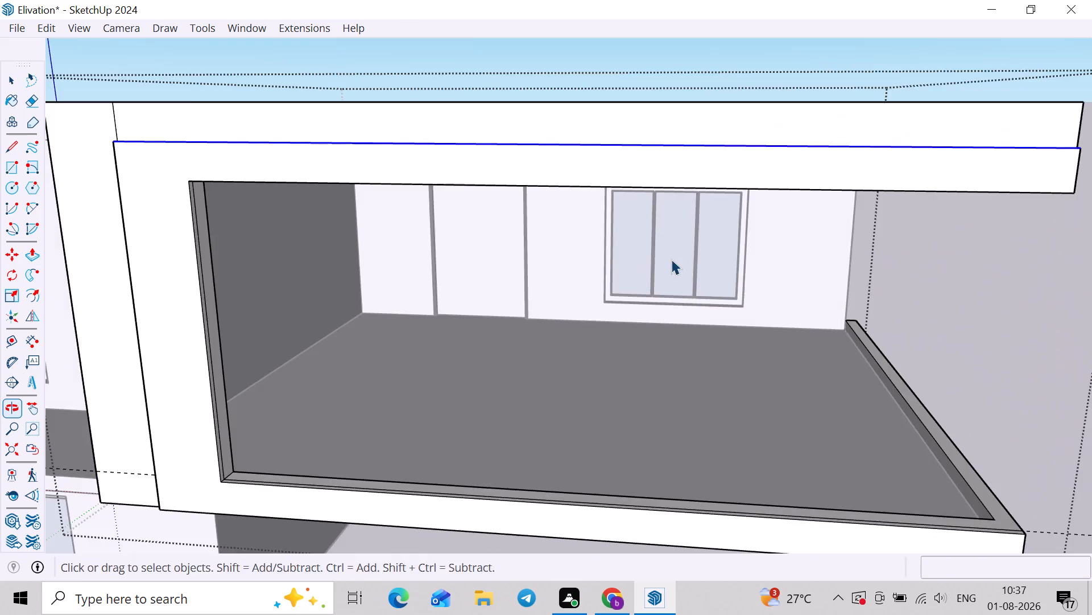
pyautogui.keyDown('shift'); pyautogui.moveTo(644, 259); pyautogui.dragTo(448, 261, button='middle'); pyautogui.keyUp('shift')
pyautogui.keyDown('shift'); pyautogui.moveTo(631, 223); pyautogui.dragTo(533, 250, button='middle'); pyautogui.keyUp('shift')
pyautogui.keyDown('shift'); pyautogui.scroll(4, 428, 223); pyautogui.keyUp('shift')
pyautogui.moveTo(428, 204); pyautogui.dragTo(309, 233, button='middle')
pyautogui.scroll(2, 348, 253)
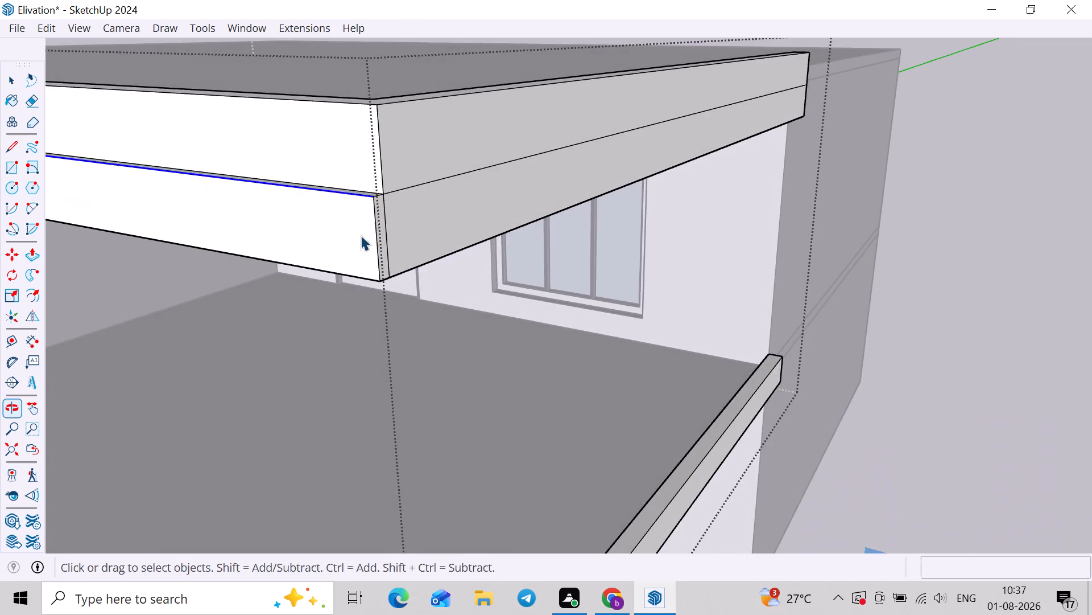
pyautogui.scroll(3, 361, 235)
pyautogui.click(384, 227)
pyautogui.click(423, 251)
pyautogui.press('p')
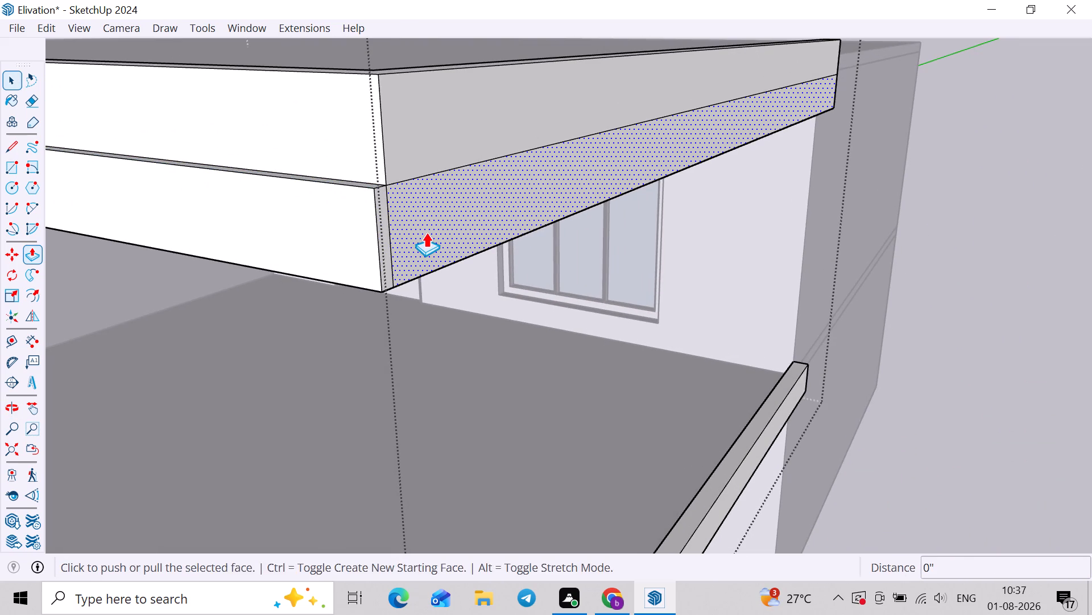
pyautogui.doubleClick(426, 232)
pyautogui.click(402, 225)
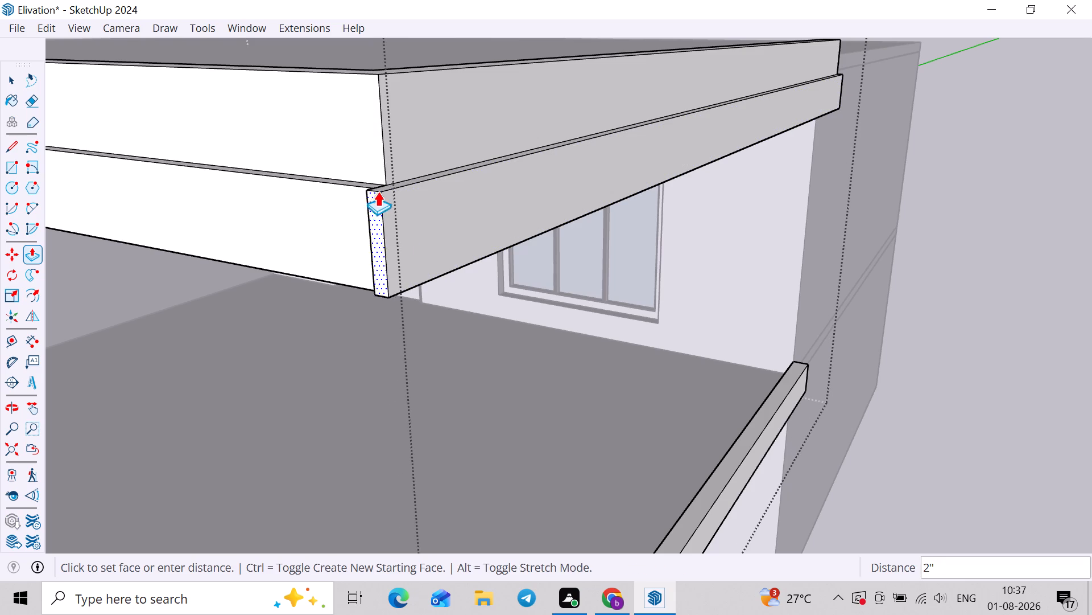
pyautogui.click(379, 191)
pyautogui.press('space')
# Erase the leftover vertical seam and short diagonal edge at the lower band's front corner, undoing any erasure that removes a face.
pyautogui.press('e')
pyautogui.scroll(2, 372, 214)
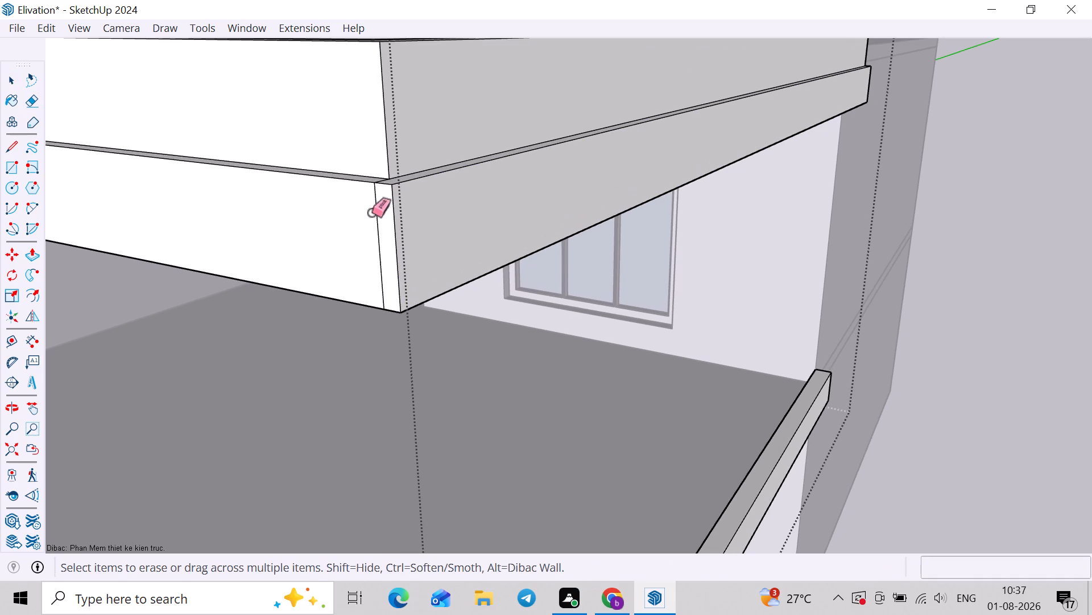
pyautogui.click(372, 214)
pyautogui.moveTo(383, 209); pyautogui.dragTo(374, 219)
pyautogui.scroll(6, 387, 198)
pyautogui.click(382, 175)
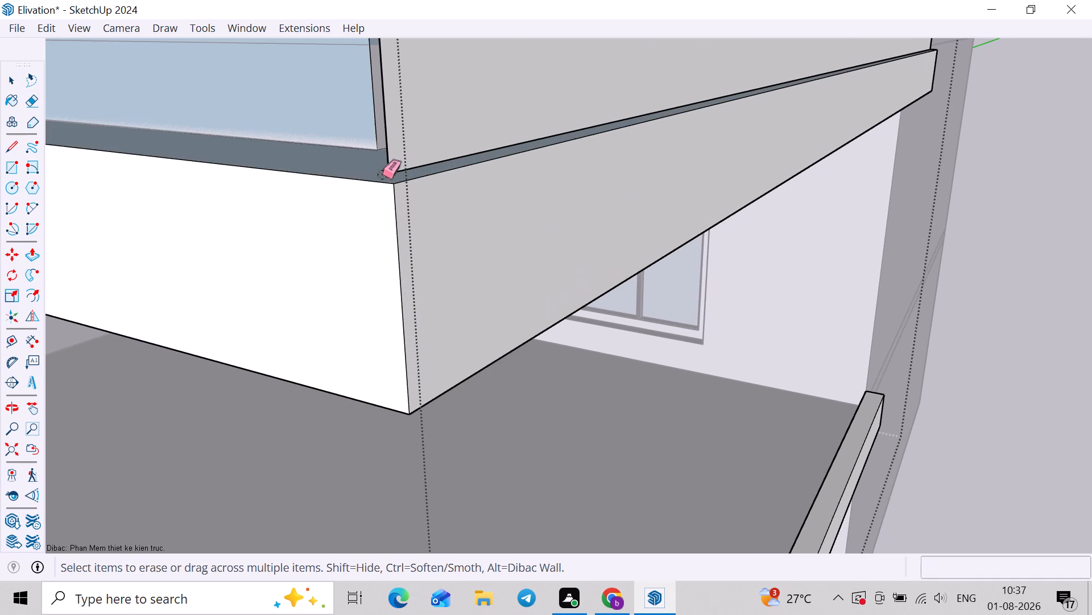
pyautogui.scroll(3, 382, 175)
pyautogui.hotkey('ctrl', 'z')
pyautogui.moveTo(384, 190); pyautogui.dragTo(374, 228, button='middle')
pyautogui.scroll(2, 379, 196)
pyautogui.click(376, 198)
pyautogui.scroll(-7, 377, 204)
pyautogui.scroll(2, 423, 209)
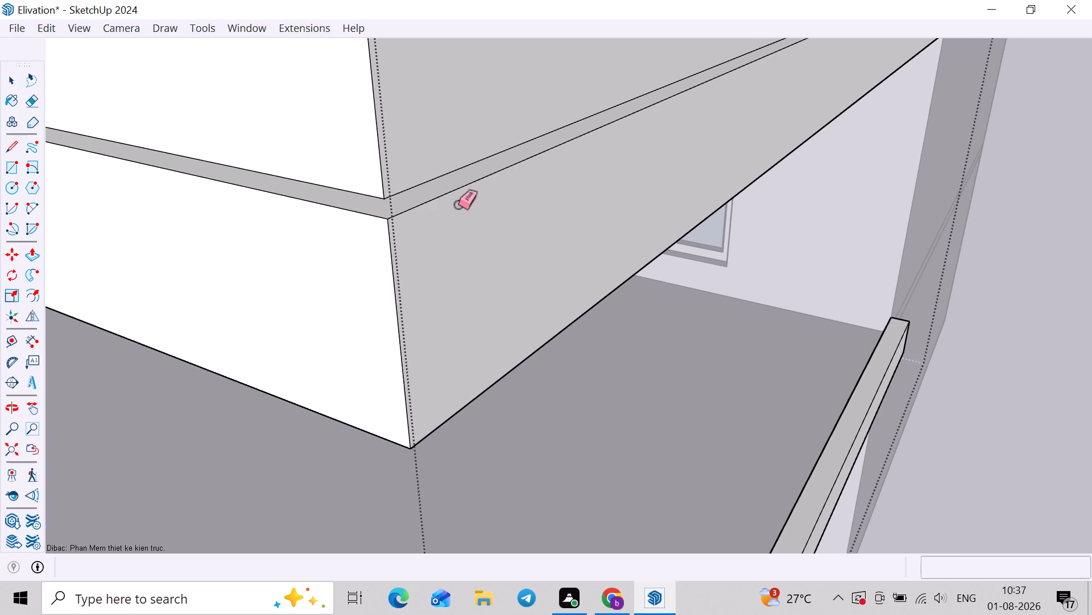
pyautogui.scroll(4, 442, 222)
pyautogui.scroll(-4, 441, 223)
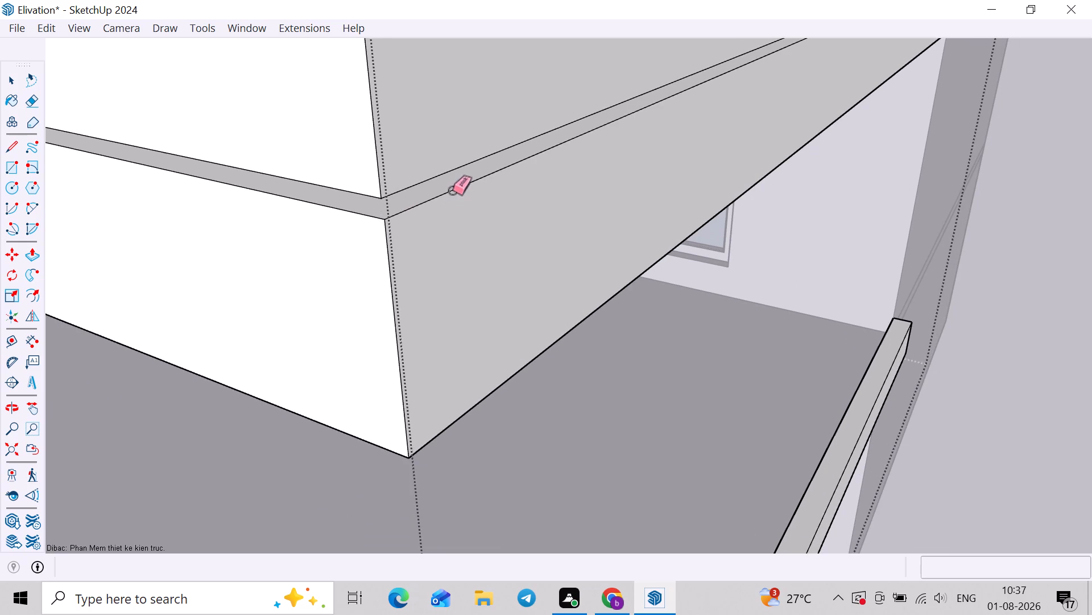
# Examine the stepped upper beam, its end corner and the pier from several angles.
pyautogui.scroll(-12, 453, 191)
pyautogui.moveTo(411, 253); pyautogui.dragTo(679, 252, button='middle')
pyautogui.keyDown('shift'); pyautogui.scroll(1, 679, 251); pyautogui.keyUp('shift')
pyautogui.scroll(-8, 648, 255)
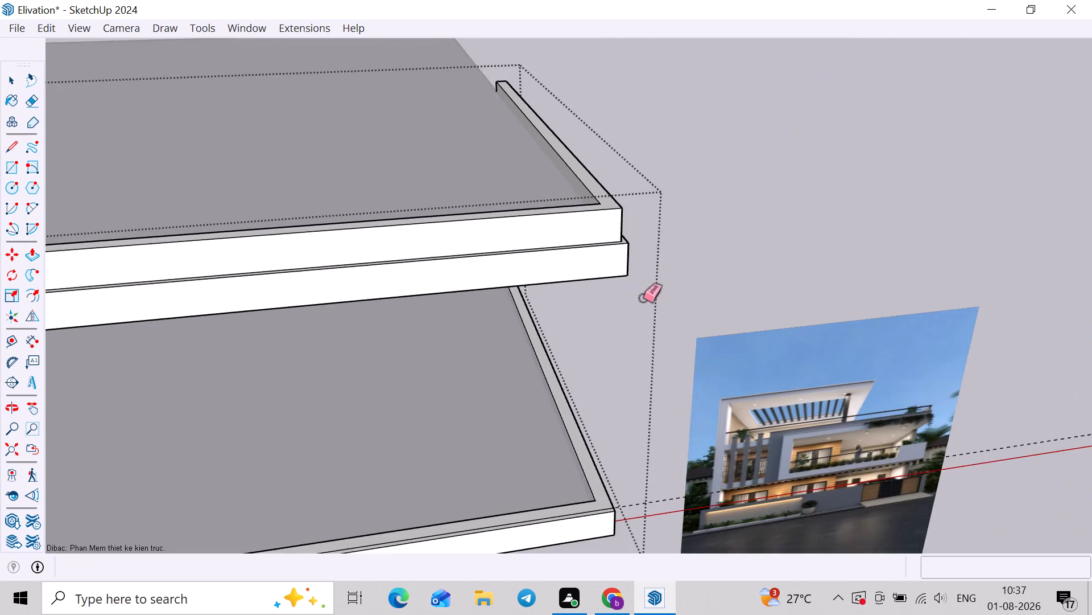
pyautogui.keyDown('shift'); pyautogui.moveTo(642, 296); pyautogui.dragTo(701, 135, button='middle'); pyautogui.keyUp('shift')
pyautogui.scroll(3, 776, 290)
pyautogui.scroll(-5, 785, 289)
pyautogui.keyDown('shift'); pyautogui.moveTo(433, 233); pyautogui.dragTo(740, 188, button='middle'); pyautogui.keyUp('shift')
pyautogui.moveTo(450, 216); pyautogui.dragTo(477, 202, button='middle')
# Generate a grouped tube of 2" diameter along the upper front and end edges of the beam's projecting lower band.
pyautogui.press('space')
pyautogui.scroll(3, 580, 89)
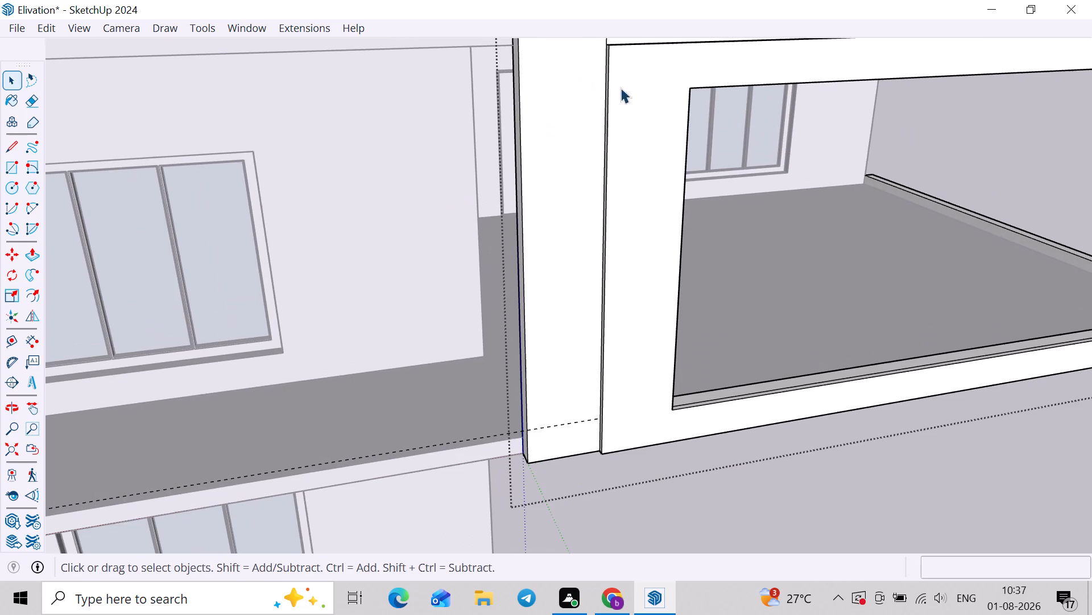
pyautogui.click(640, 42)
pyautogui.scroll(-4, 638, 59)
pyautogui.keyDown('shift'); pyautogui.moveTo(609, 96); pyautogui.dragTo(403, 159, button='middle'); pyautogui.keyUp('shift')
pyautogui.moveTo(723, 149); pyautogui.dragTo(354, 227, button='middle')
pyautogui.moveTo(565, 214); pyautogui.dragTo(530, 198, button='middle')
pyautogui.scroll(7, 438, 337)
pyautogui.keyDown('shift'); pyautogui.click(392, 184); pyautogui.keyUp('shift')
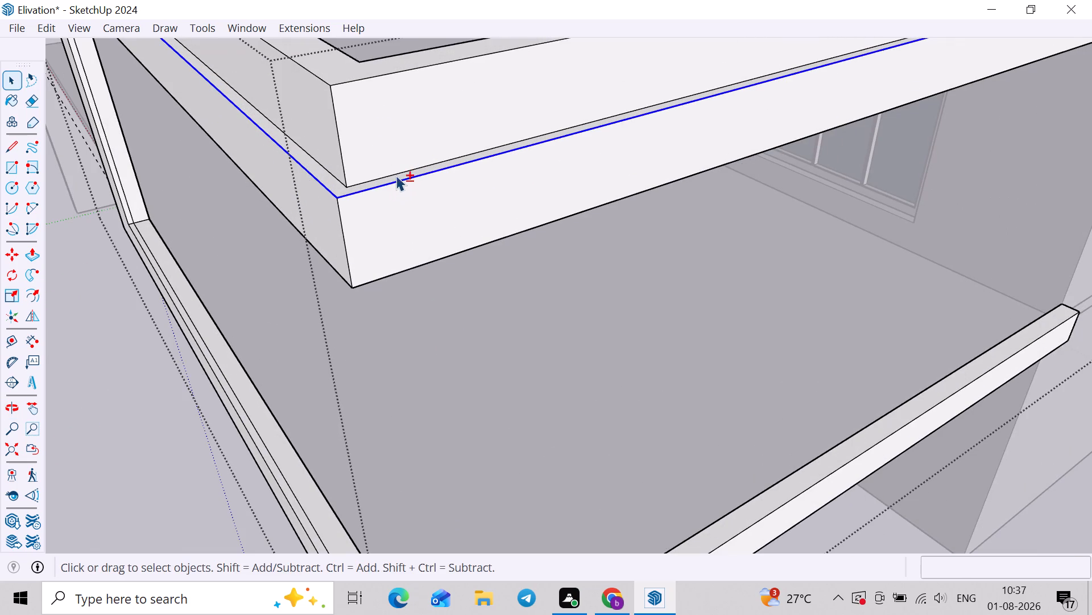
pyautogui.rightClick(413, 22)
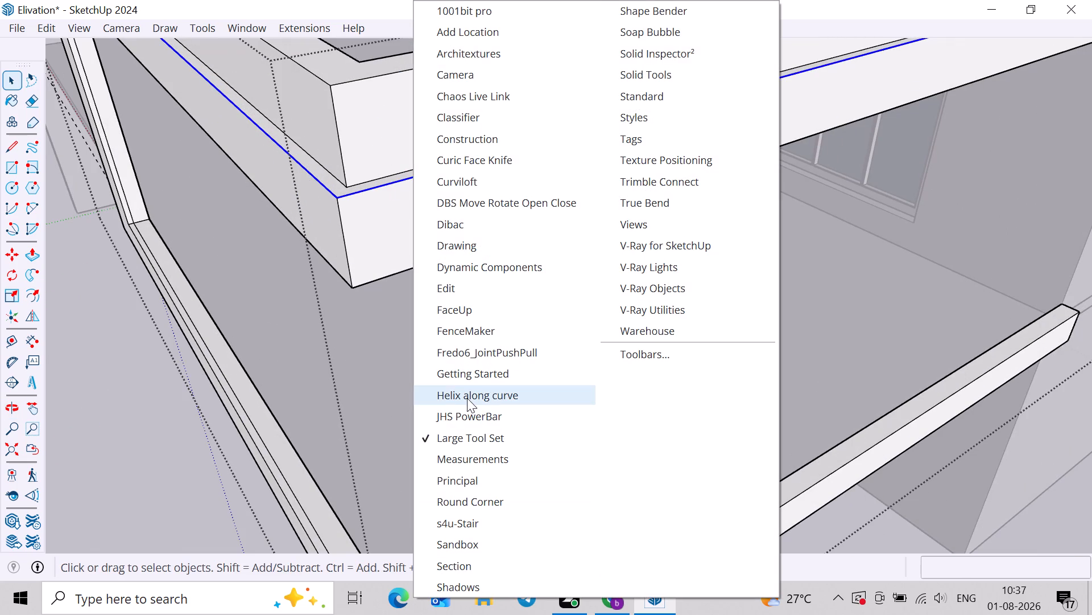
pyautogui.click(470, 409)
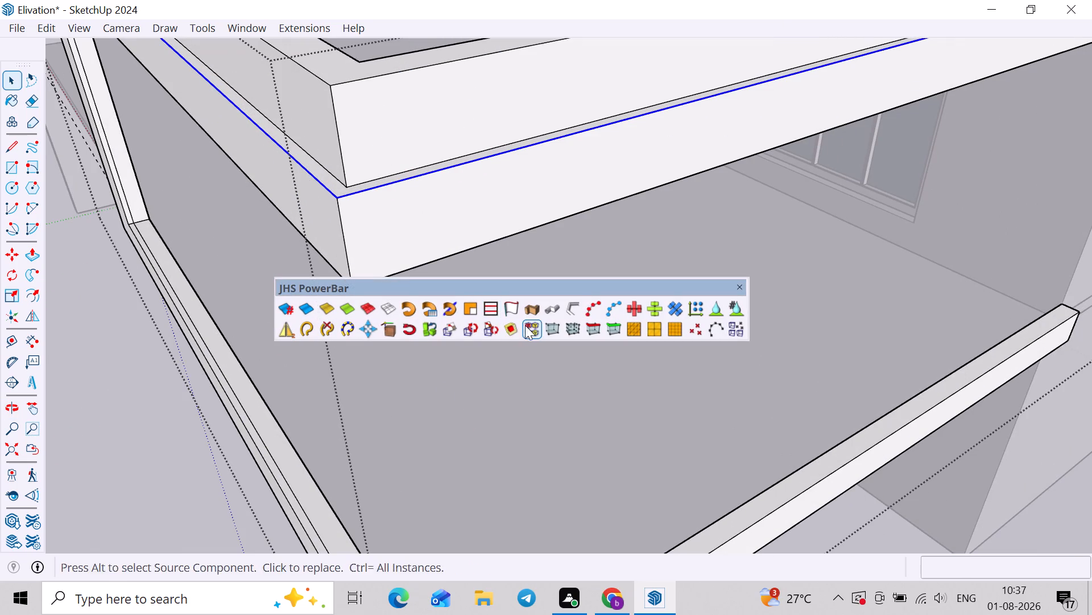
pyautogui.click(574, 312)
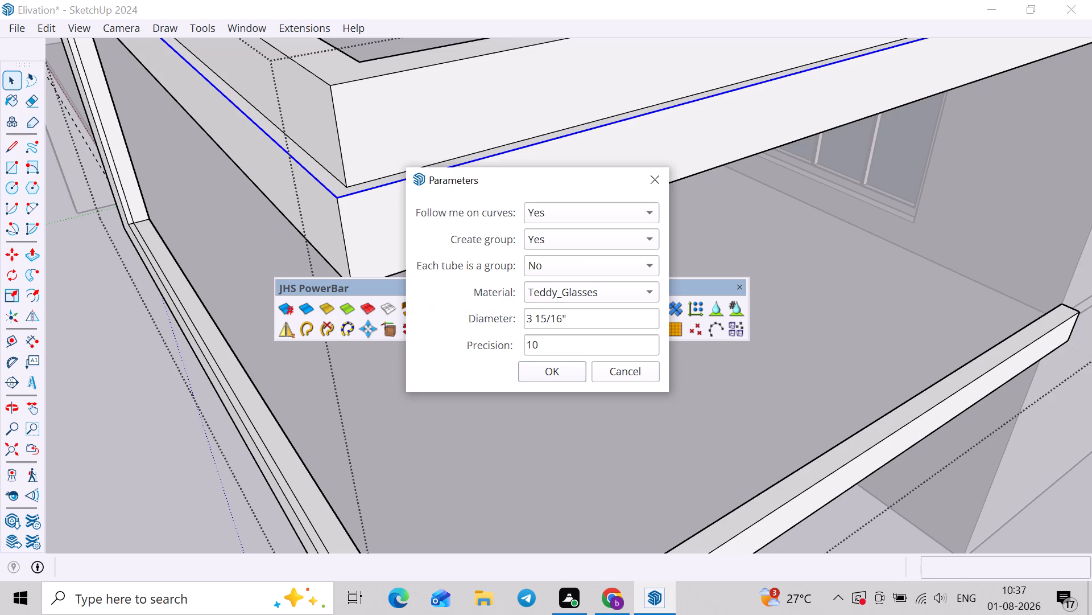
pyautogui.moveTo(569, 318); pyautogui.dragTo(505, 318)
pyautogui.press('2')
pyautogui.hotkey('shift', '"')
pyautogui.click(536, 379)
pyautogui.scroll(-5, 532, 364)
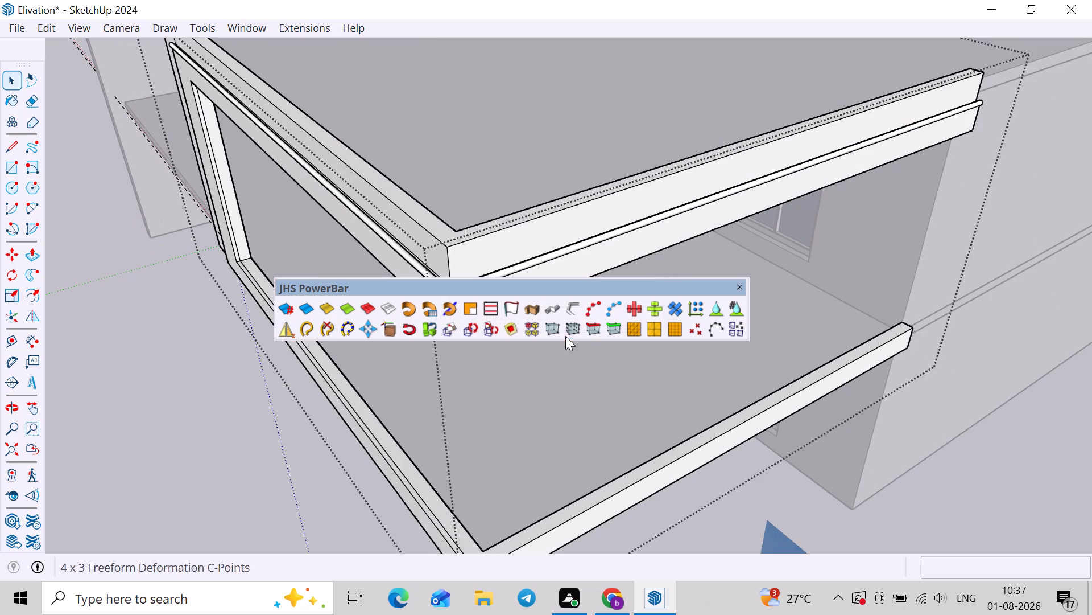
pyautogui.scroll(-3, 565, 336)
pyautogui.click(739, 288)
pyautogui.scroll(-4, 471, 320)
pyautogui.moveTo(442, 351); pyautogui.dragTo(653, 317, button='middle')
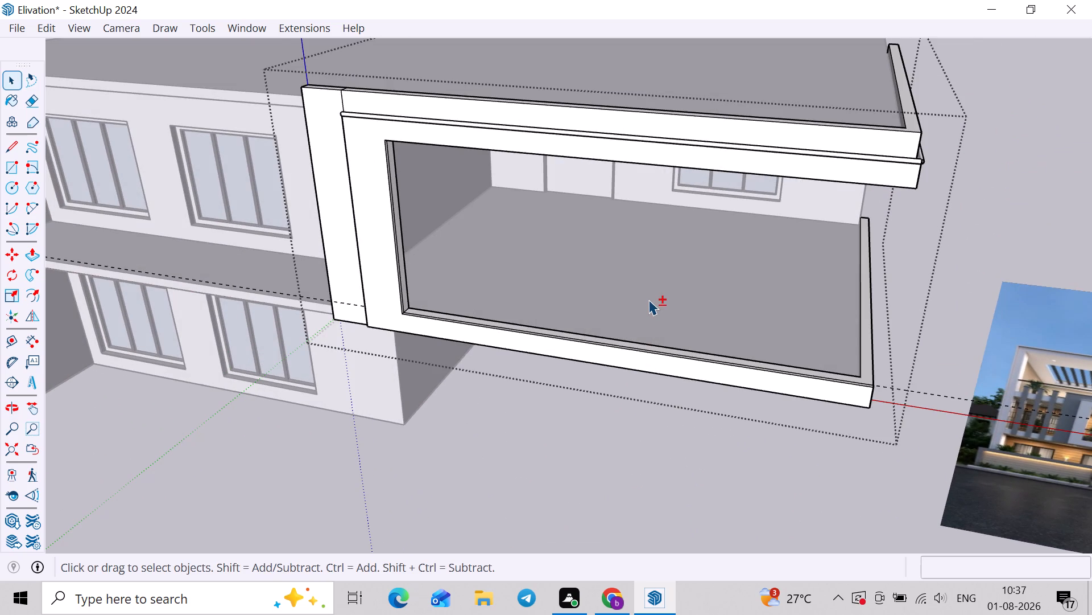
# Undo the tube along the upper beam's projecting lower band.
pyautogui.keyDown('shift'); pyautogui.moveTo(621, 307); pyautogui.dragTo(597, 314, button='middle'); pyautogui.keyUp('shift')
pyautogui.hotkey('ctrl', 'z')
# Weld the lower band's upper front and end edges into one curve and generate a 2" tube along it.
pyautogui.moveTo(813, 241); pyautogui.dragTo(639, 288, button='middle')
pyautogui.scroll(3, 717, 244)
pyautogui.scroll(3, 436, 384)
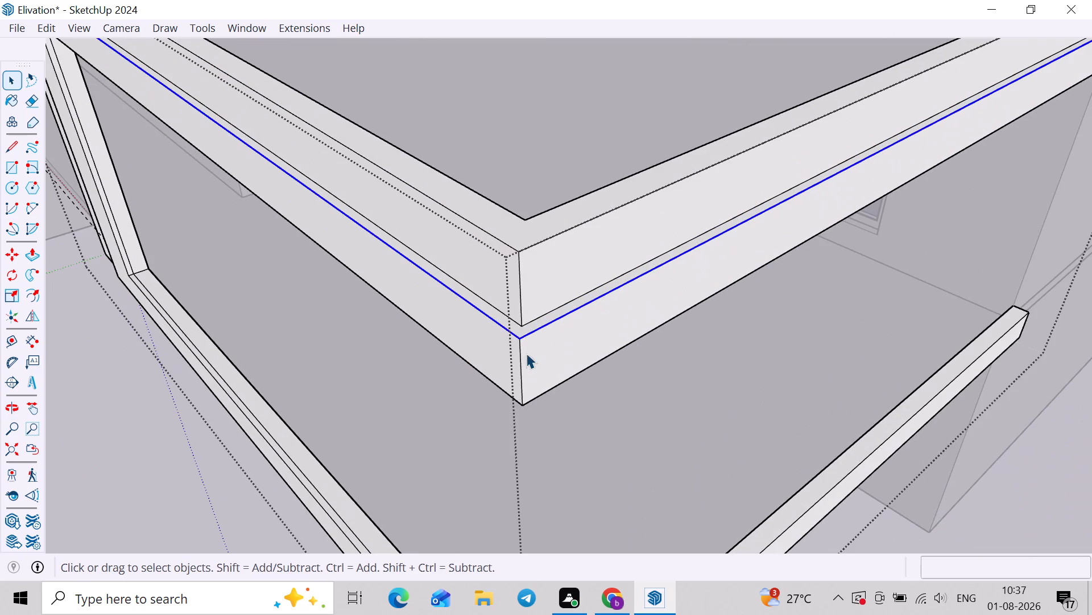
pyautogui.rightClick(540, 326)
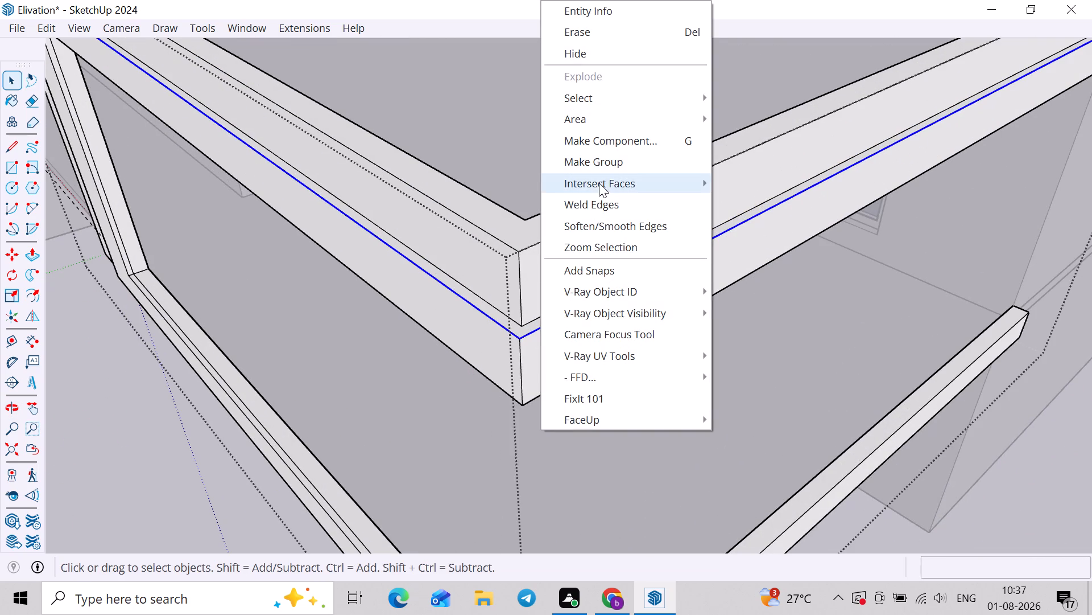
pyautogui.click(595, 207)
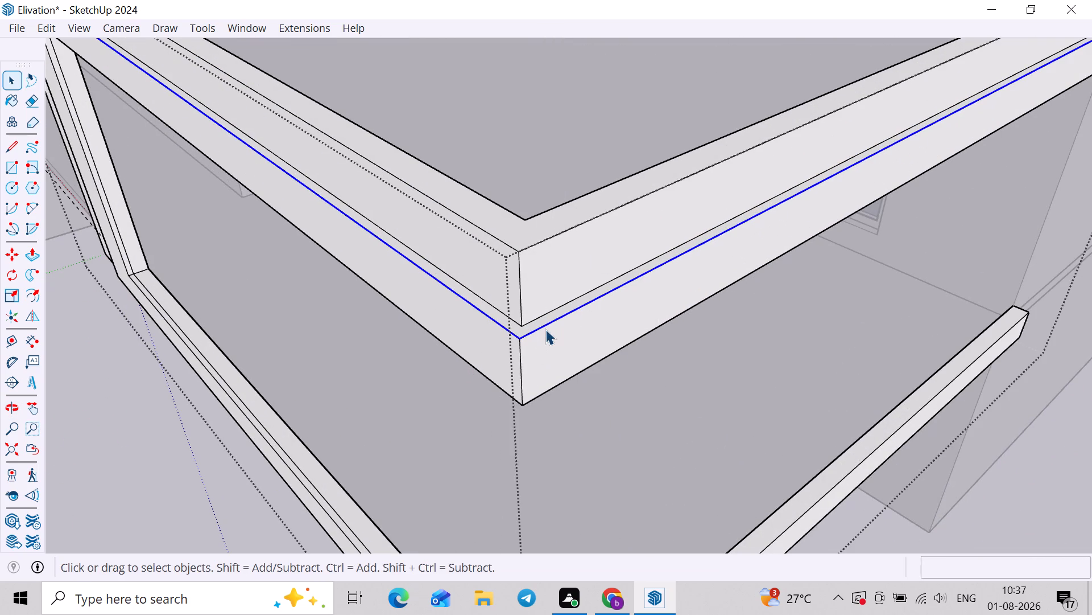
pyautogui.rightClick(547, 324)
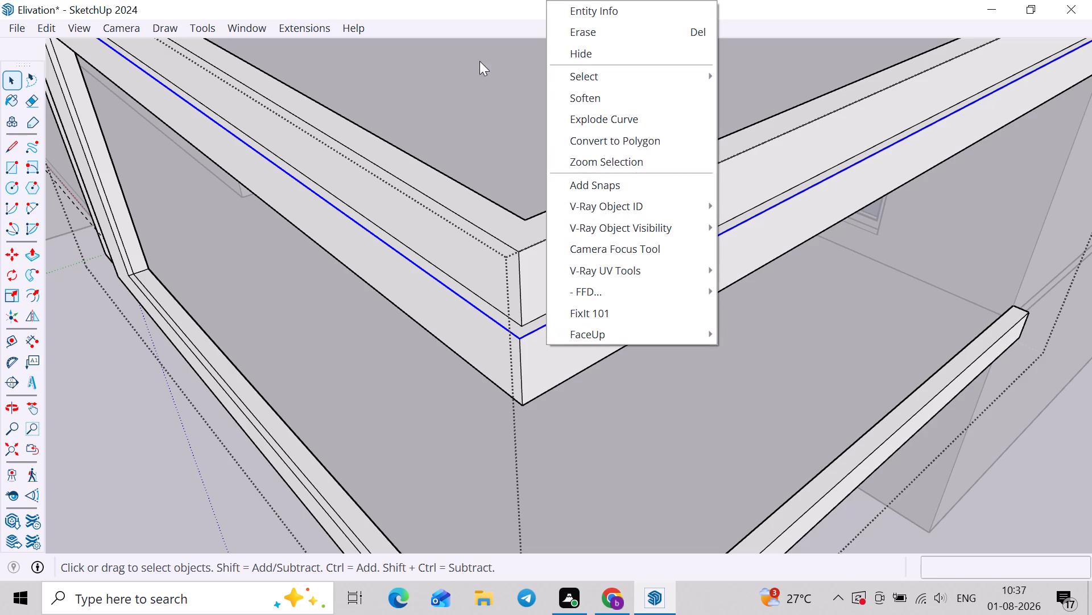
pyautogui.rightClick(489, 24)
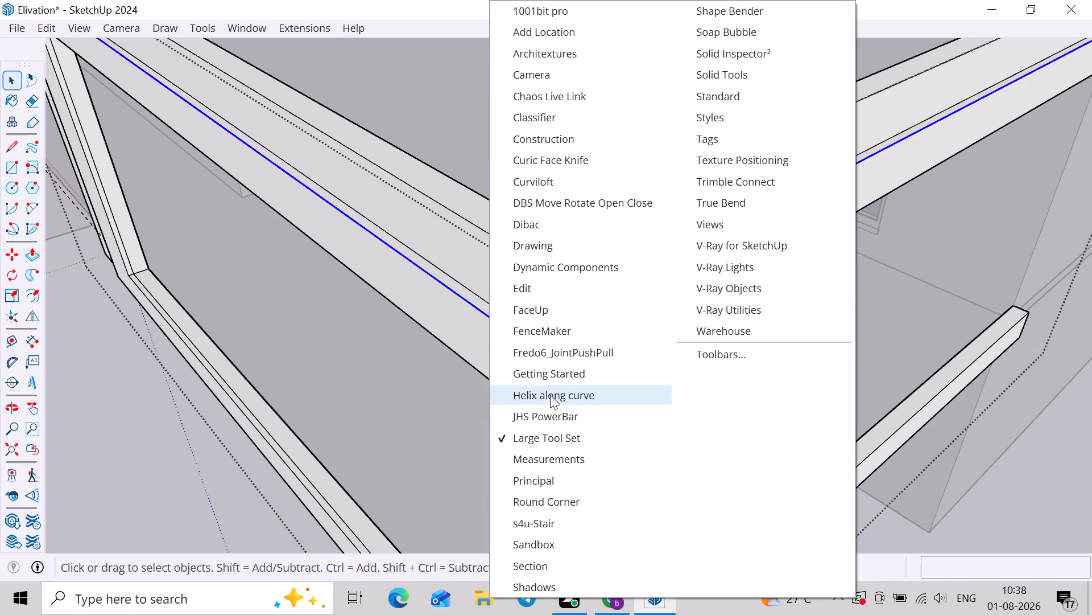
pyautogui.click(543, 415)
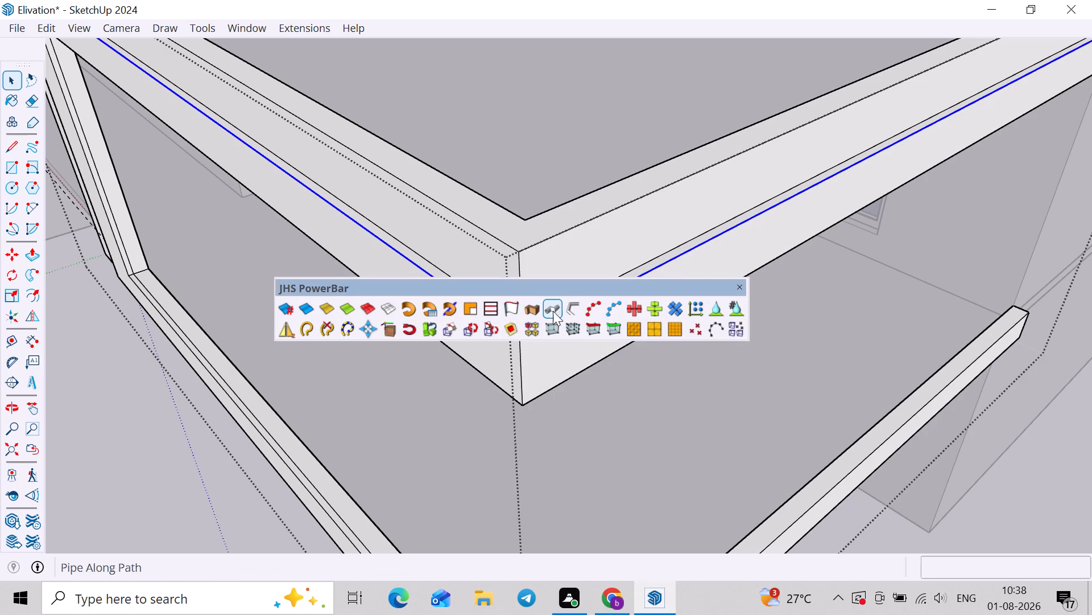
pyautogui.click(569, 307)
pyautogui.click(545, 371)
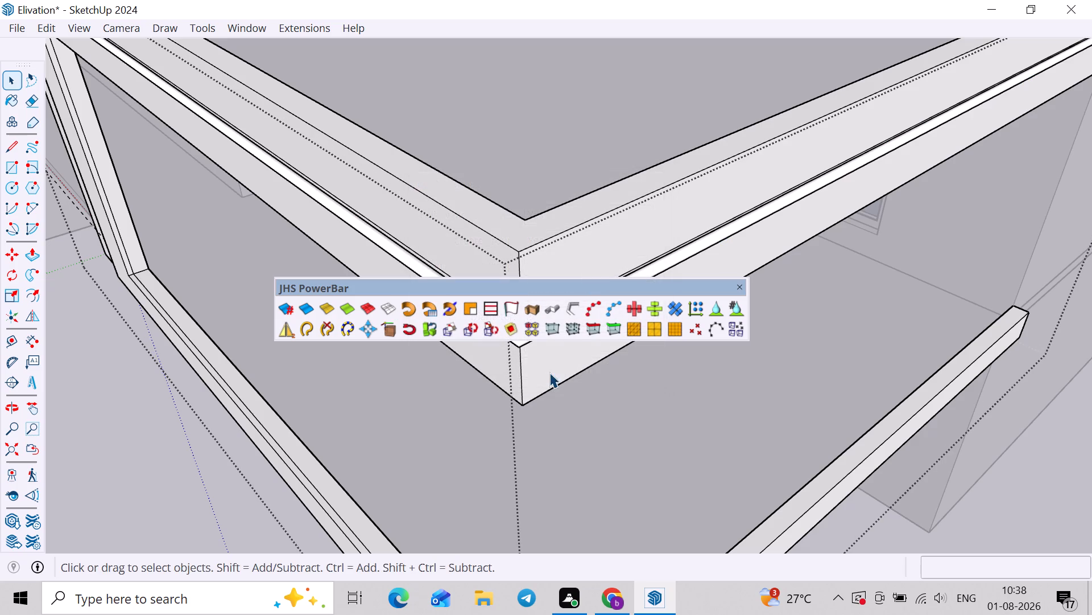
pyautogui.click(740, 292)
# Leave the balcony frame group and compare the upper beam's tube trim with the reference image.
pyautogui.scroll(-7, 718, 299)
pyautogui.moveTo(556, 399); pyautogui.dragTo(779, 305, button='middle')
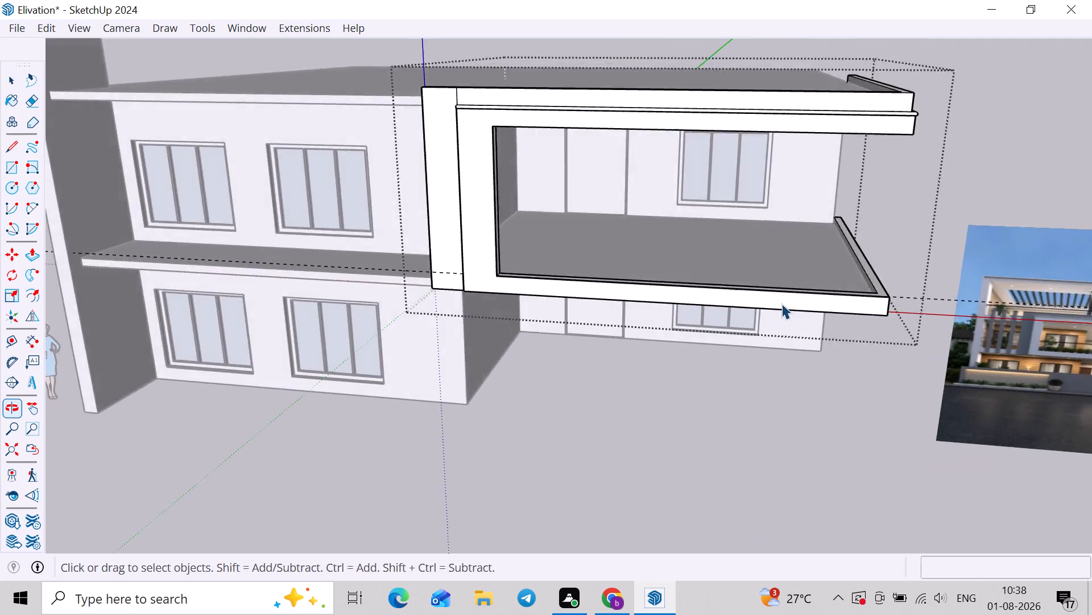
pyautogui.scroll(-3, 781, 304)
pyautogui.click(915, 235)
pyautogui.keyDown('shift'); pyautogui.moveTo(892, 183); pyautogui.dragTo(782, 216, button='middle'); pyautogui.keyUp('shift')
pyautogui.moveTo(783, 236); pyautogui.dragTo(848, 154, button='middle')
pyautogui.scroll(6, 975, 303)
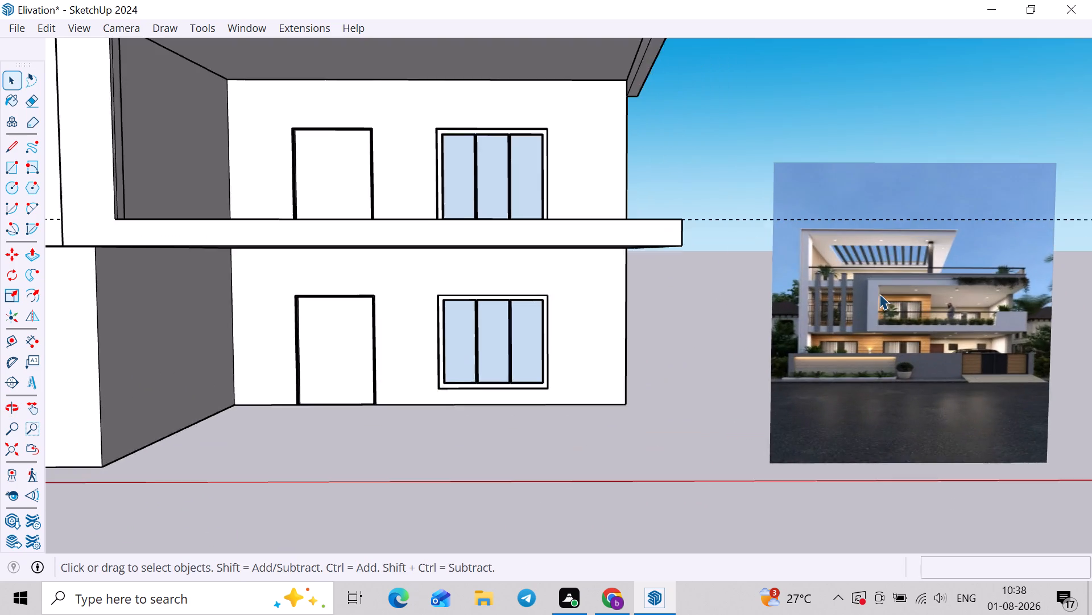
pyautogui.scroll(4, 879, 294)
pyautogui.scroll(-4, 877, 294)
pyautogui.keyDown('shift'); pyautogui.moveTo(631, 199); pyautogui.dragTo(665, 377, button='middle'); pyautogui.keyUp('shift')
pyautogui.scroll(2, 739, 200)
pyautogui.moveTo(700, 187); pyautogui.dragTo(642, 239, button='middle')
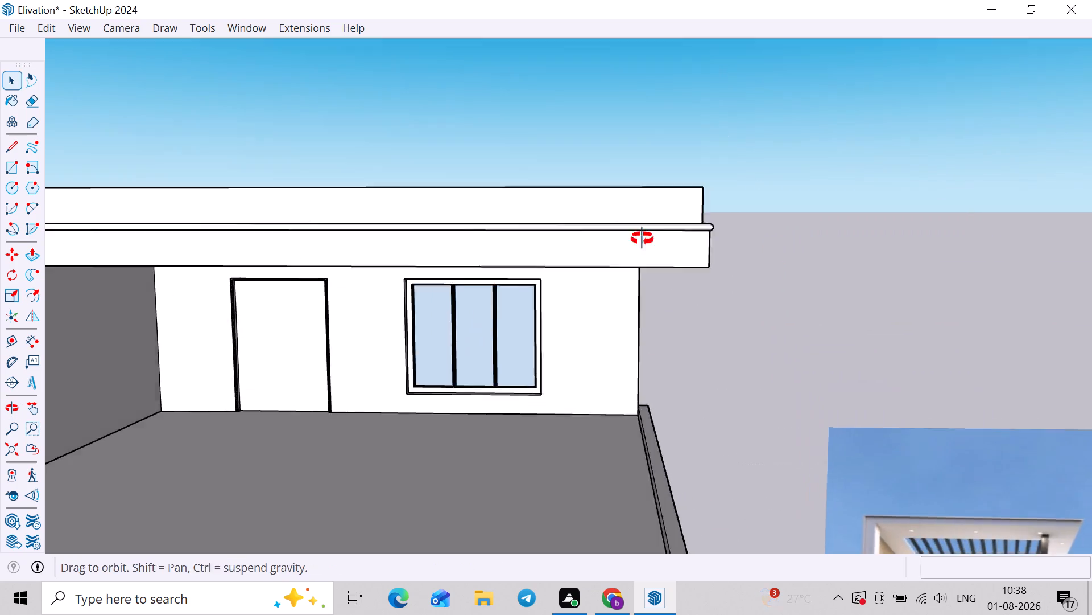
pyautogui.moveTo(642, 239); pyautogui.dragTo(595, 257, button='middle')
# Inside the balcony frame group, weld the upper beam's top outer front and end edges into one curve.
pyautogui.scroll(2, 601, 248)
pyautogui.doubleClick(606, 257)
pyautogui.scroll(3, 606, 255)
pyautogui.click(607, 249)
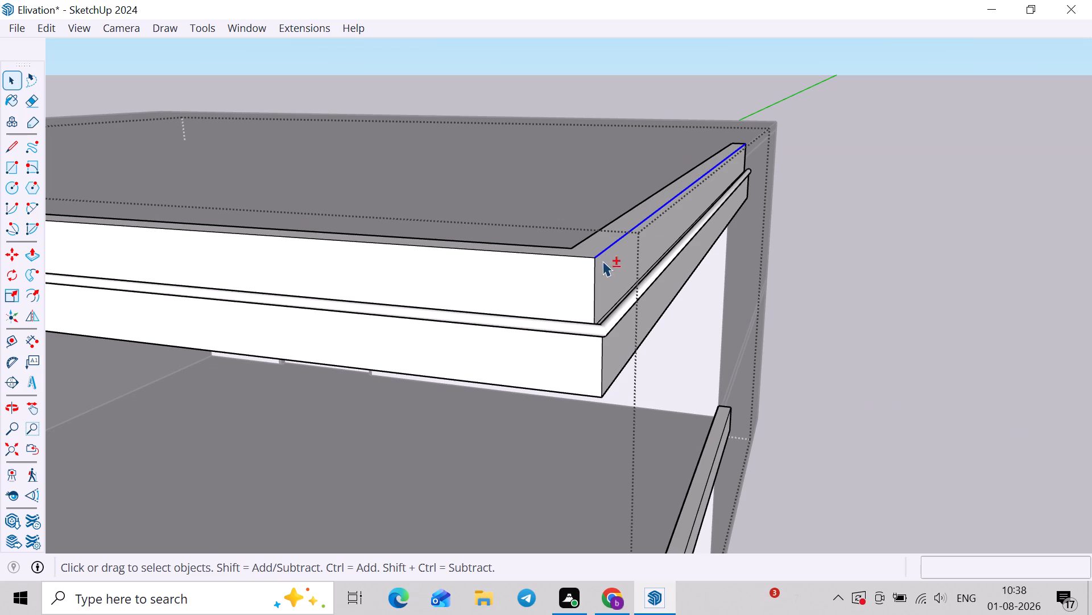
pyautogui.keyDown('shift'); pyautogui.click(594, 259); pyautogui.keyUp('shift')
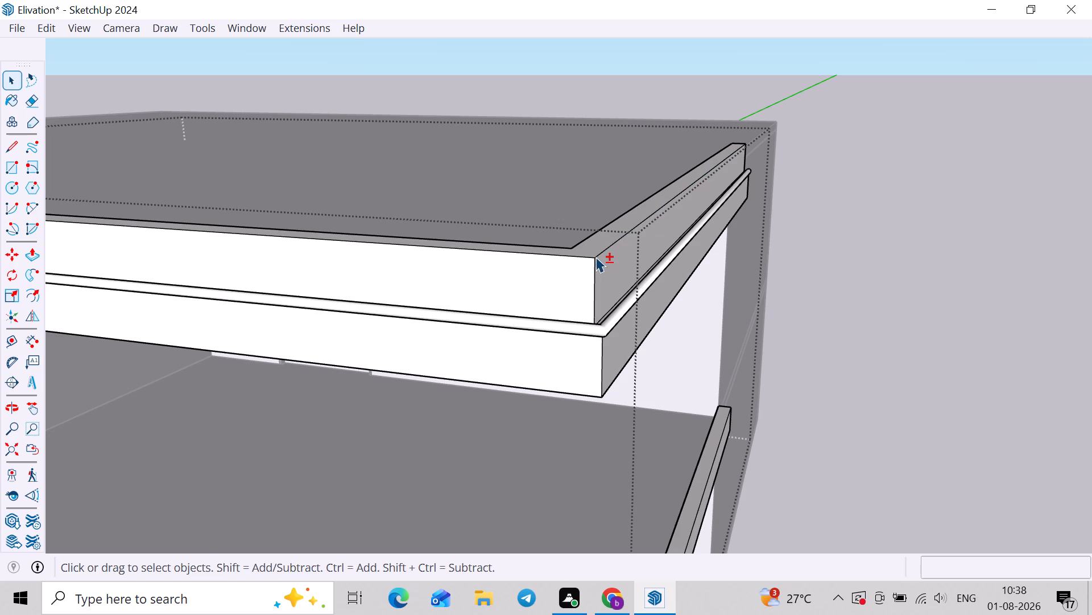
pyautogui.keyDown('shift'); pyautogui.click(595, 257); pyautogui.keyUp('shift')
pyautogui.keyDown('shift'); pyautogui.click(589, 257); pyautogui.keyUp('shift')
pyautogui.scroll(3, 598, 252)
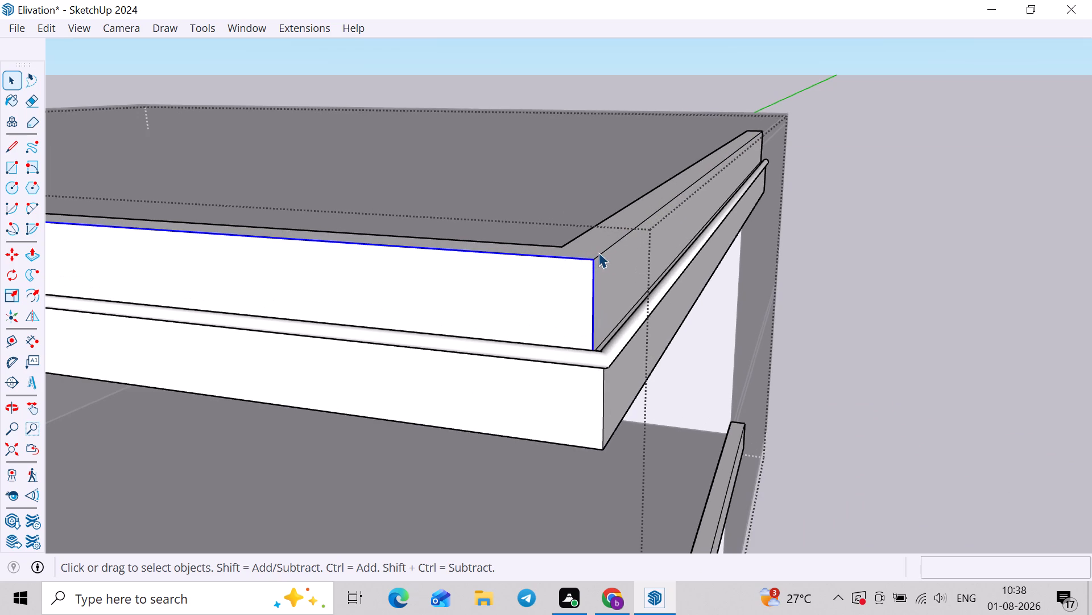
pyautogui.click(602, 252)
pyautogui.keyDown('shift'); pyautogui.click(590, 261); pyautogui.keyUp('shift')
pyautogui.rightClick(592, 257)
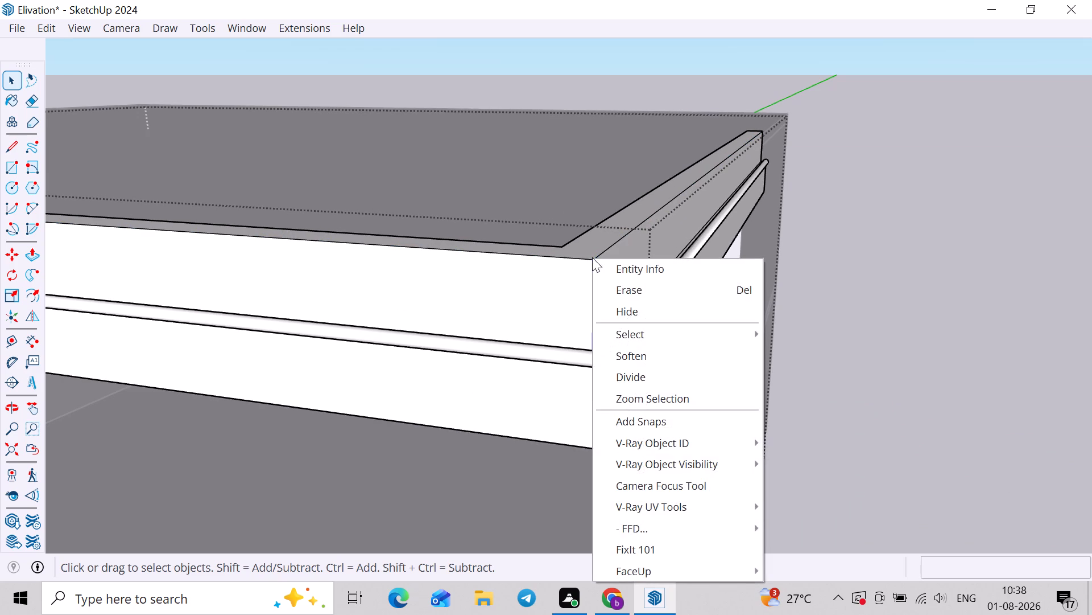
pyautogui.click(585, 265)
pyautogui.click(589, 260)
pyautogui.scroll(5, 595, 256)
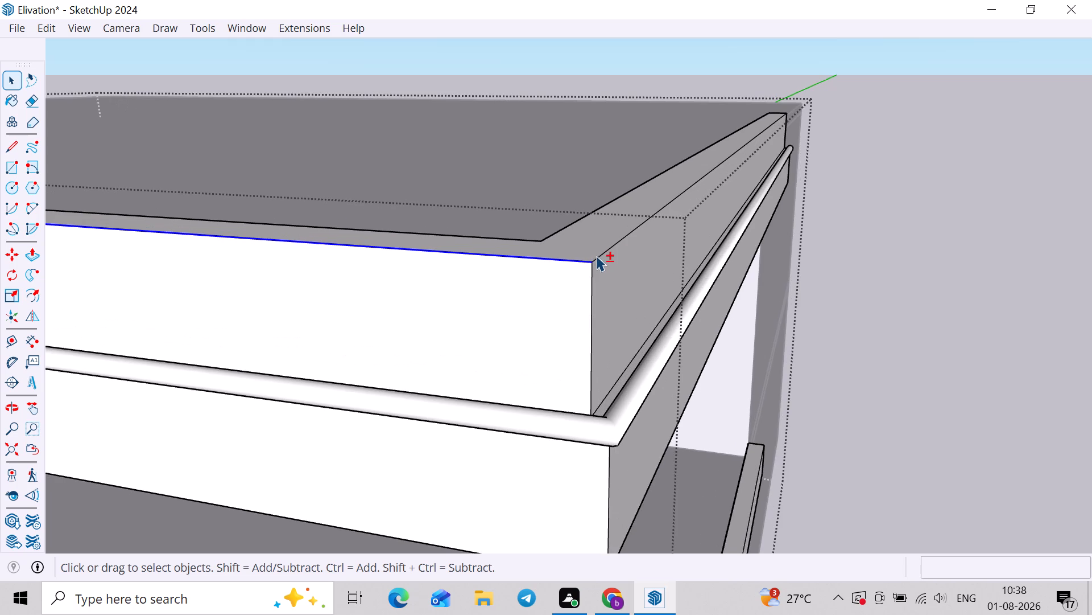
pyautogui.keyDown('shift'); pyautogui.click(600, 257); pyautogui.keyUp('shift')
pyautogui.rightClick(590, 264)
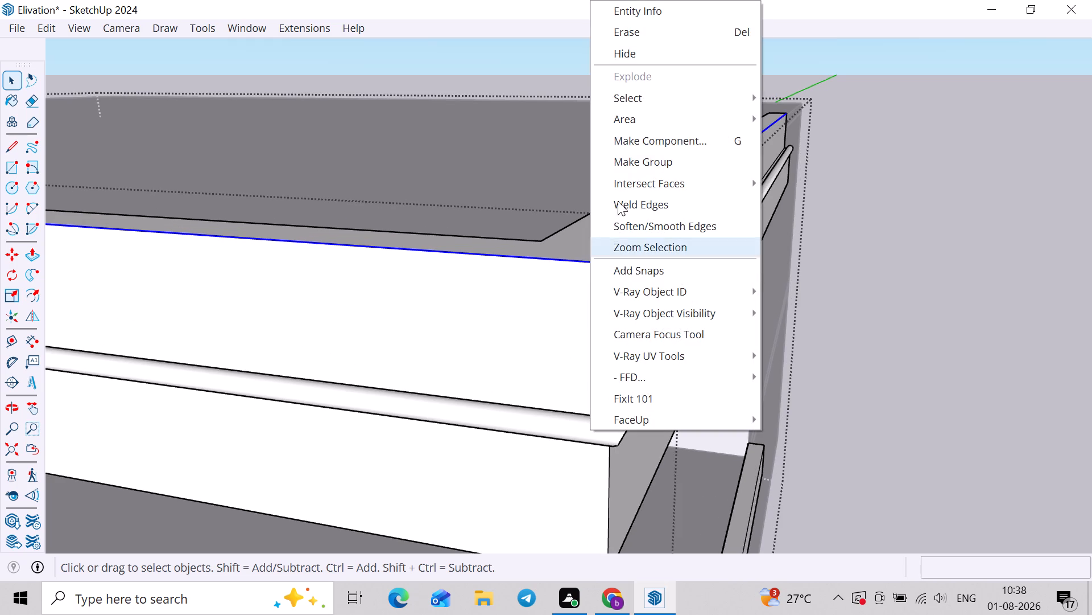
pyautogui.click(660, 204)
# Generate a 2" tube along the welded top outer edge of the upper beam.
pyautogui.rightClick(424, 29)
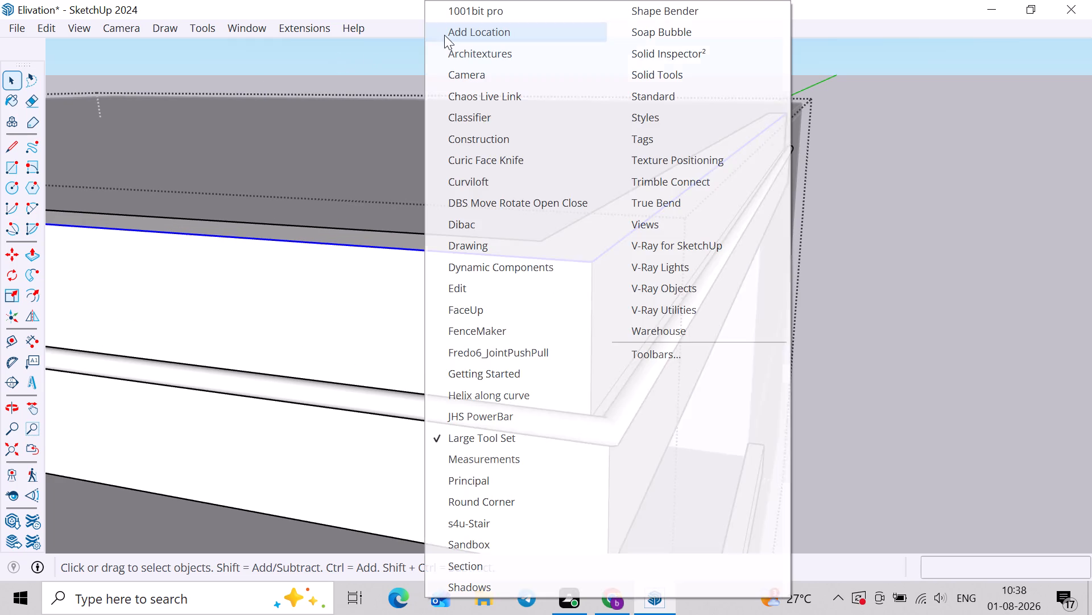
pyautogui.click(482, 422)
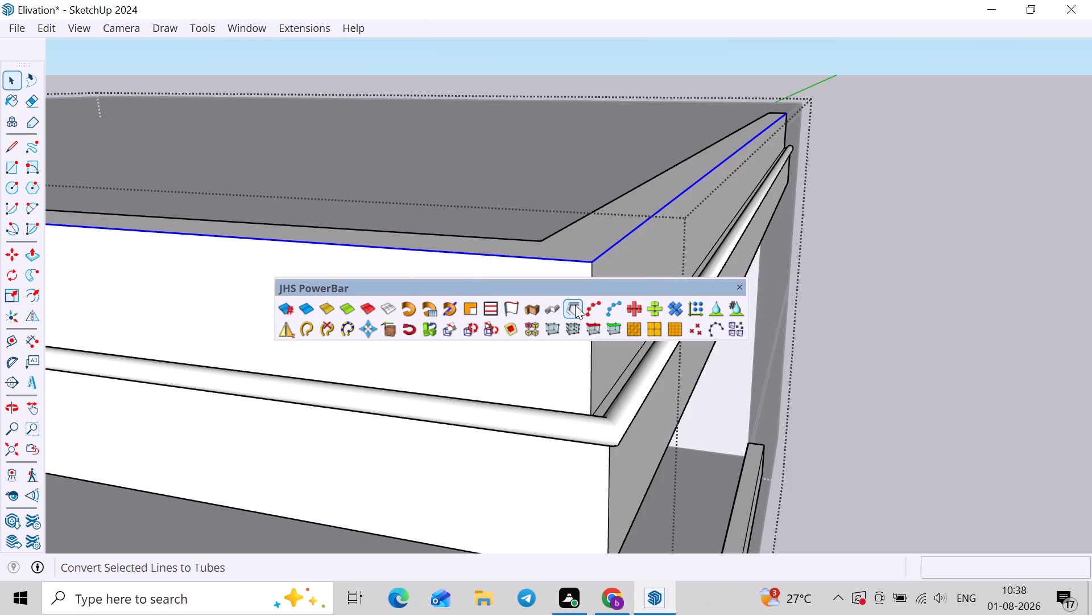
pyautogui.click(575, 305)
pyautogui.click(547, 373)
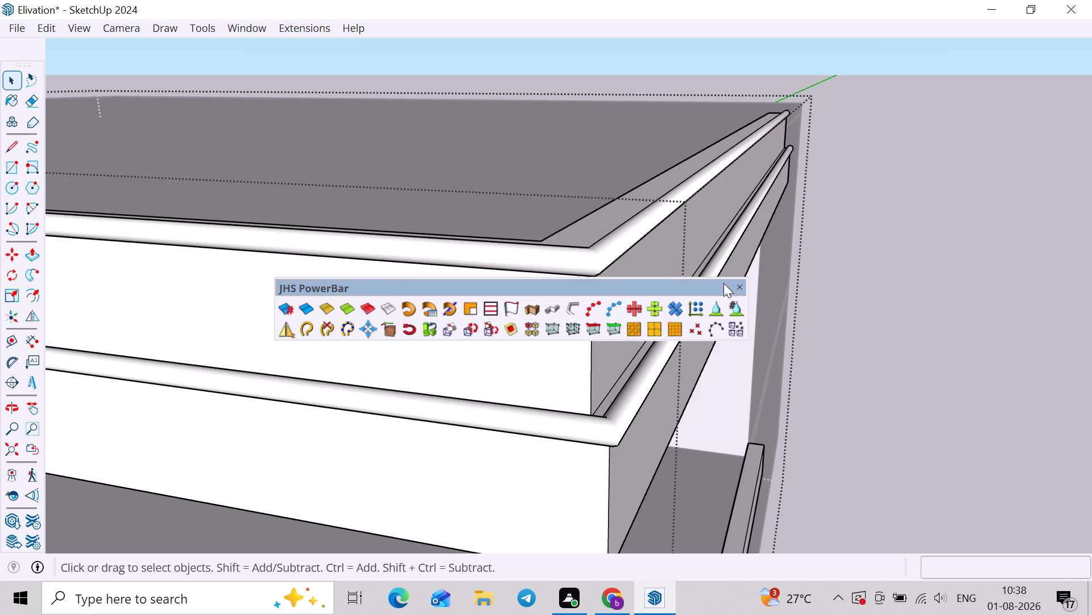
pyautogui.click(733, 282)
# Leave the group and examine the upper beam's trims, the pier junction and the reference image.
pyautogui.scroll(-4, 832, 304)
pyautogui.click(883, 312)
pyautogui.scroll(-8, 875, 319)
pyautogui.moveTo(744, 378); pyautogui.dragTo(846, 341, button='middle')
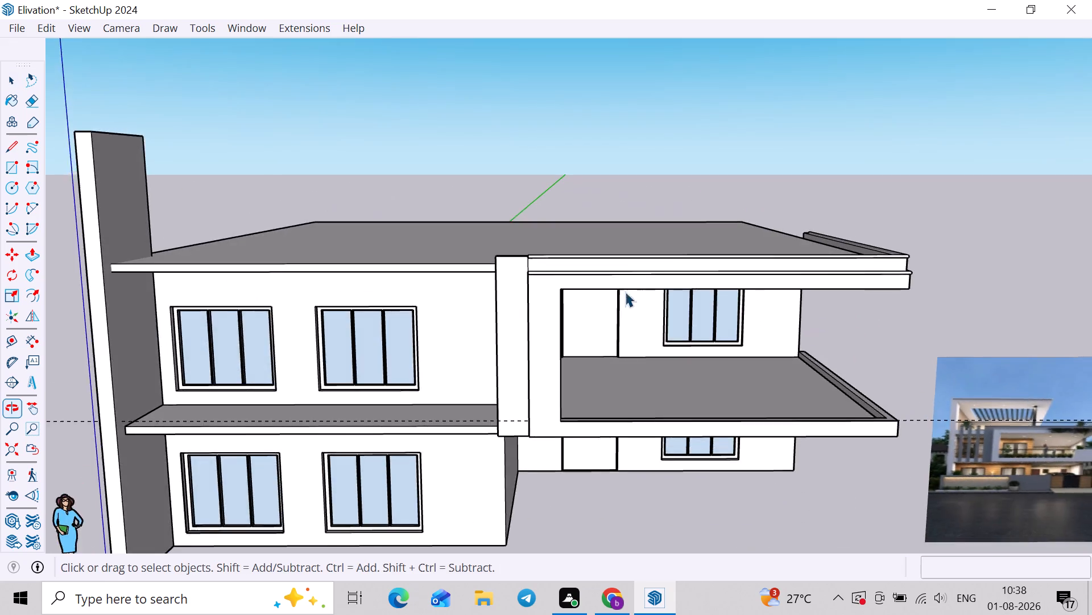
pyautogui.scroll(7, 615, 281)
pyautogui.scroll(-3, 509, 252)
pyautogui.keyDown('shift'); pyautogui.moveTo(740, 300); pyautogui.dragTo(495, 262, button='middle'); pyautogui.keyUp('shift')
pyautogui.moveTo(672, 324); pyautogui.dragTo(730, 301, button='middle')
pyautogui.scroll(3, 945, 408)
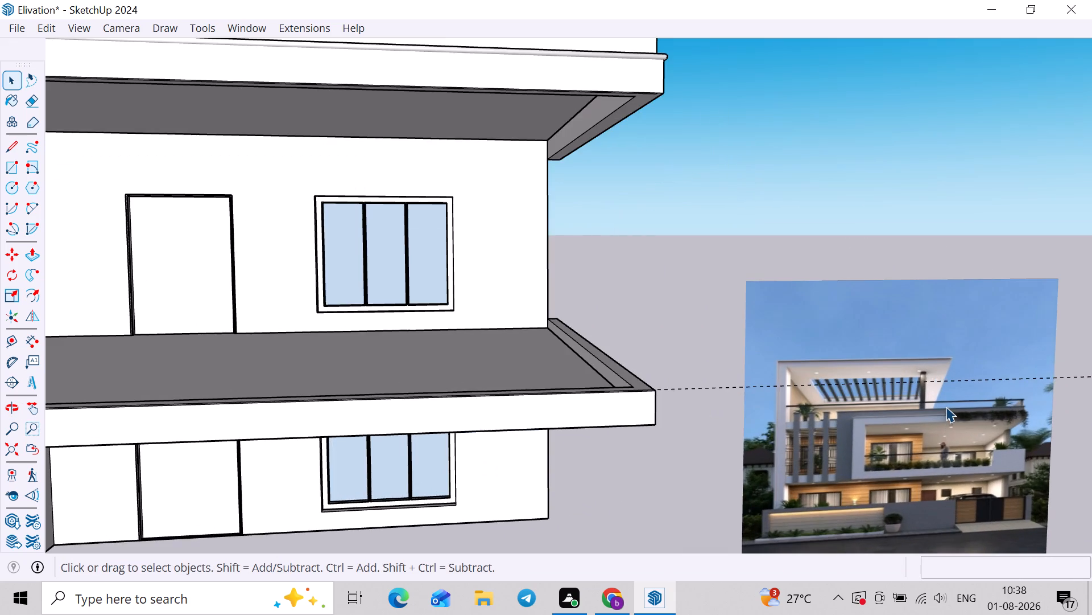
pyautogui.scroll(-4, 946, 407)
pyautogui.keyDown('shift'); pyautogui.moveTo(324, 245); pyautogui.dragTo(497, 307, button='middle'); pyautogui.keyUp('shift')
pyautogui.moveTo(457, 270); pyautogui.dragTo(485, 350, button='middle')
pyautogui.scroll(8, 498, 326)
pyautogui.moveTo(523, 371); pyautogui.dragTo(646, 384, button='middle')
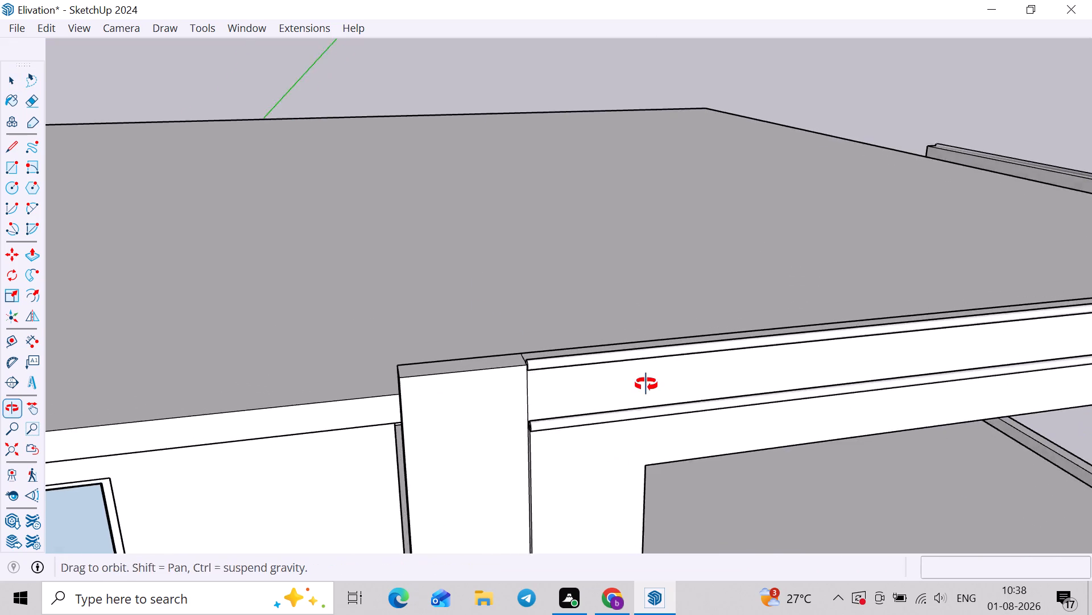
pyautogui.moveTo(646, 384); pyautogui.dragTo(655, 385, button='middle')
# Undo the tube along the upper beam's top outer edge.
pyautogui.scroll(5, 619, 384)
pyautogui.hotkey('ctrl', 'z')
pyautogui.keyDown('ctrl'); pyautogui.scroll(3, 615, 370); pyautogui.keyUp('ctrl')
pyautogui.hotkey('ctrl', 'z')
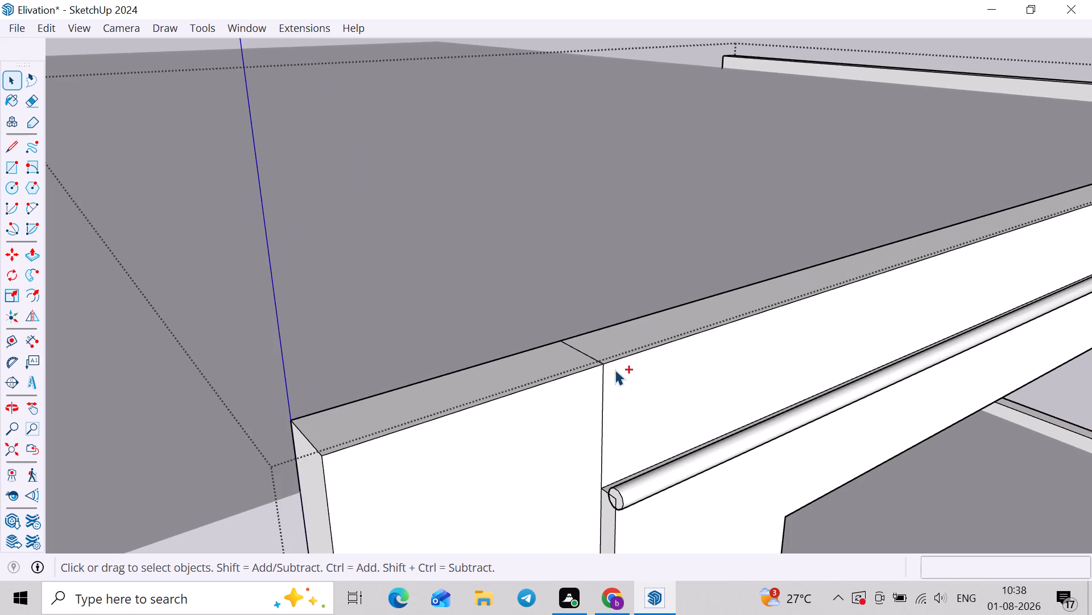
# Weld the pier's top front edge together with the upper beam's top outer curve into one continuous path.
pyautogui.keyDown('ctrl'); pyautogui.scroll(3, 615, 370); pyautogui.keyUp('ctrl')
pyautogui.click(597, 361)
pyautogui.scroll(3, 598, 363)
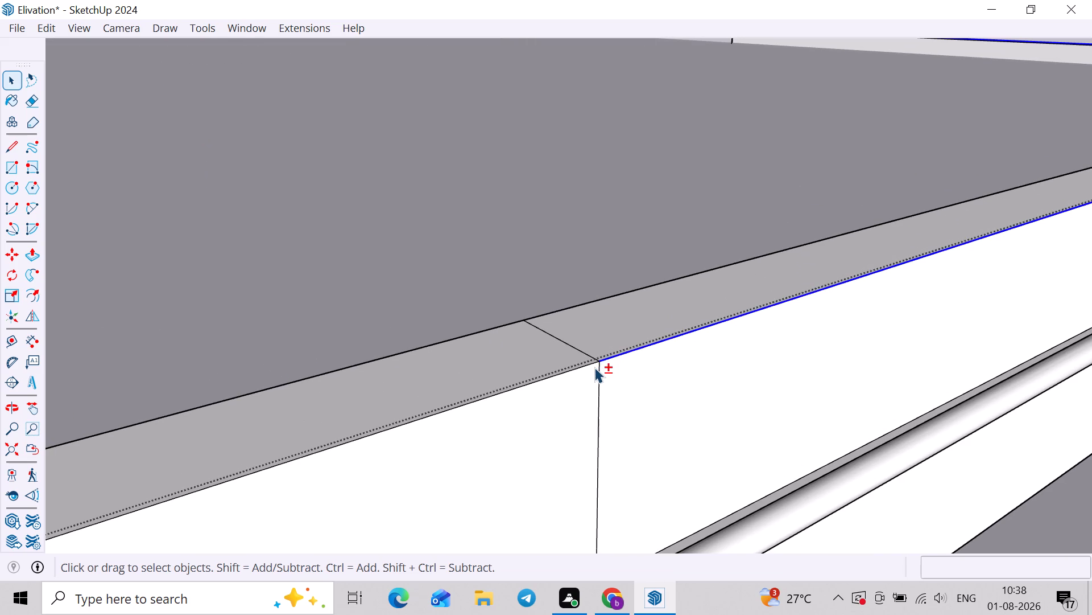
pyautogui.keyDown('shift'); pyautogui.click(594, 367); pyautogui.keyUp('shift')
pyautogui.keyDown('shift'); pyautogui.click(594, 366); pyautogui.keyUp('shift')
pyautogui.keyDown('shift'); pyautogui.click(569, 434); pyautogui.keyUp('shift')
pyautogui.keyDown('shift'); pyautogui.scroll(-6, 625, 379); pyautogui.keyUp('shift')
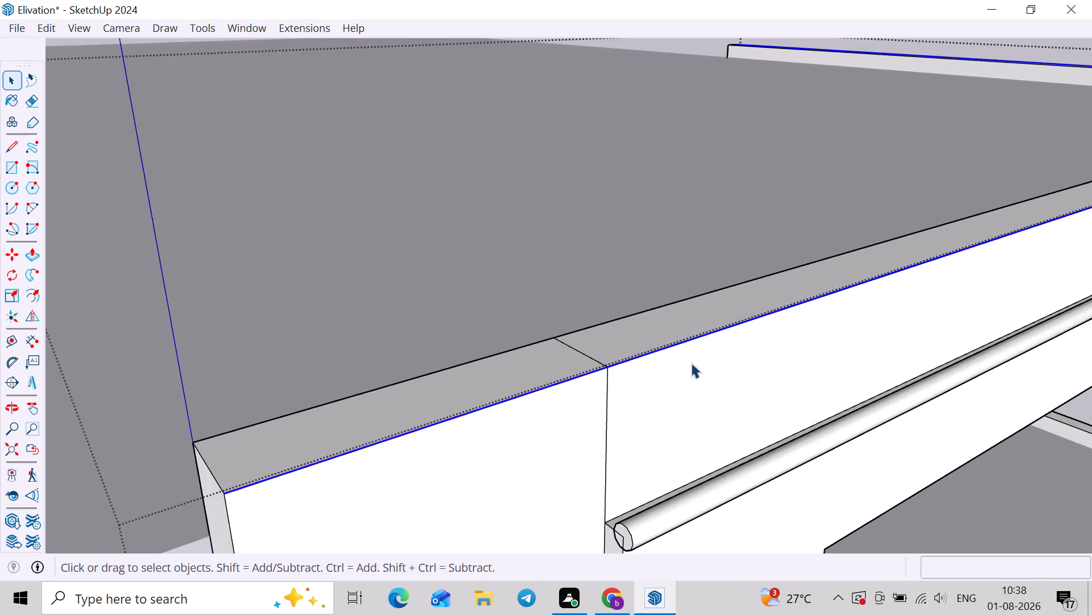
pyautogui.keyDown('shift'); pyautogui.scroll(-6, 691, 363); pyautogui.keyUp('shift')
pyautogui.moveTo(801, 346); pyautogui.dragTo(495, 364, button='middle')
pyautogui.scroll(3, 620, 438)
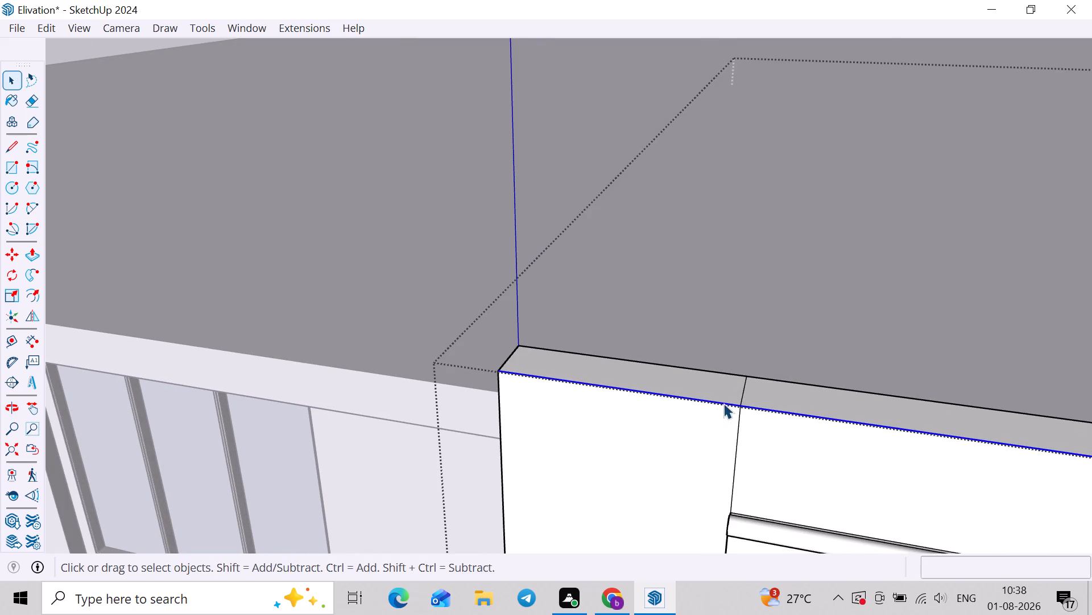
pyautogui.rightClick(723, 403)
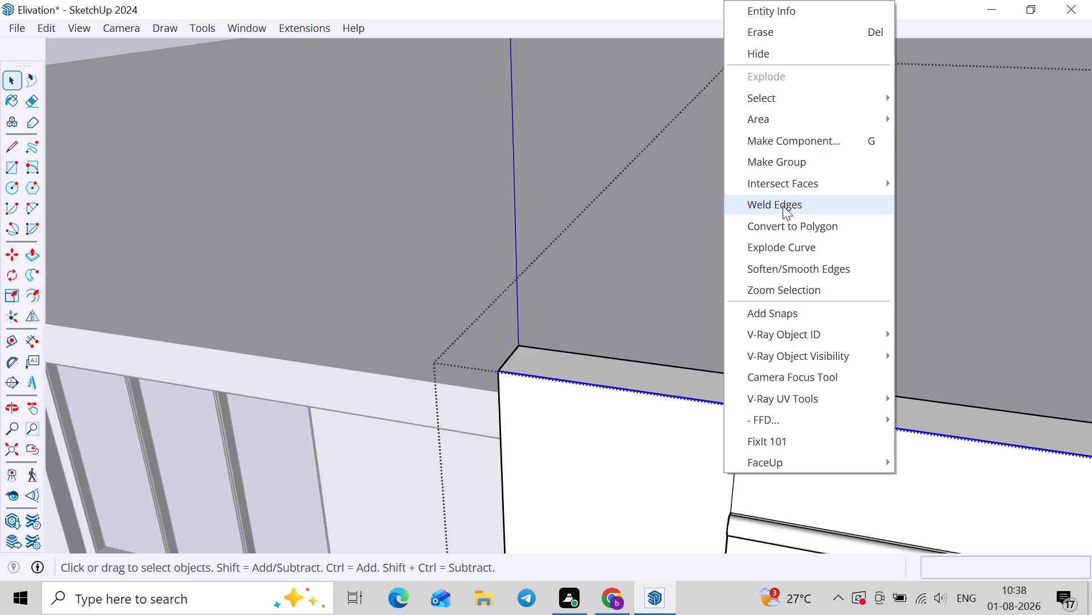
pyautogui.click(782, 206)
# Show the JHS PowerBar tools and dock them above the drawing area.
pyautogui.rightClick(399, 27)
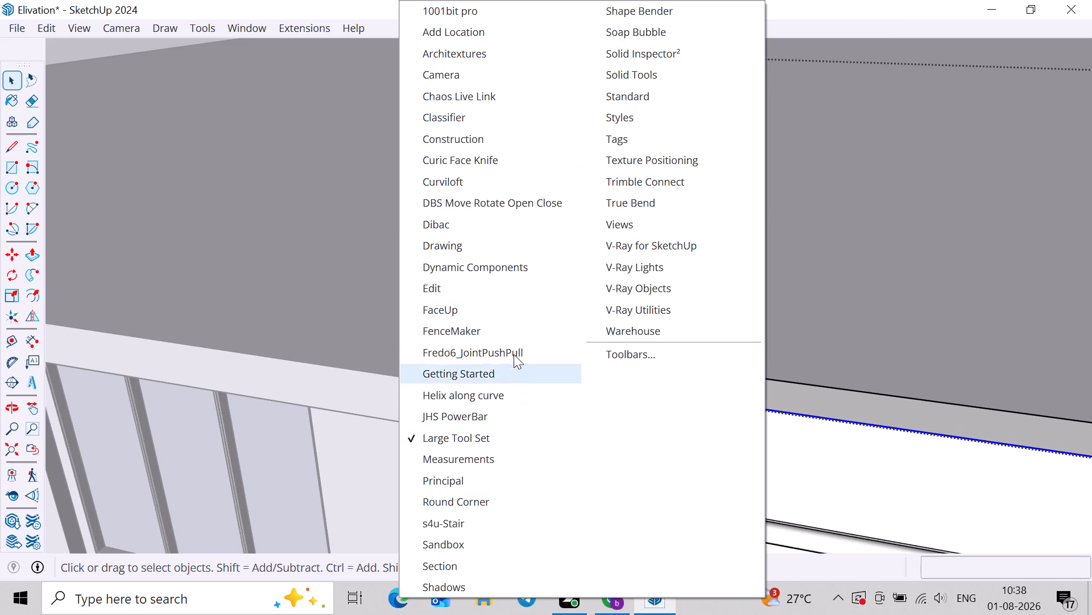
pyautogui.click(490, 417)
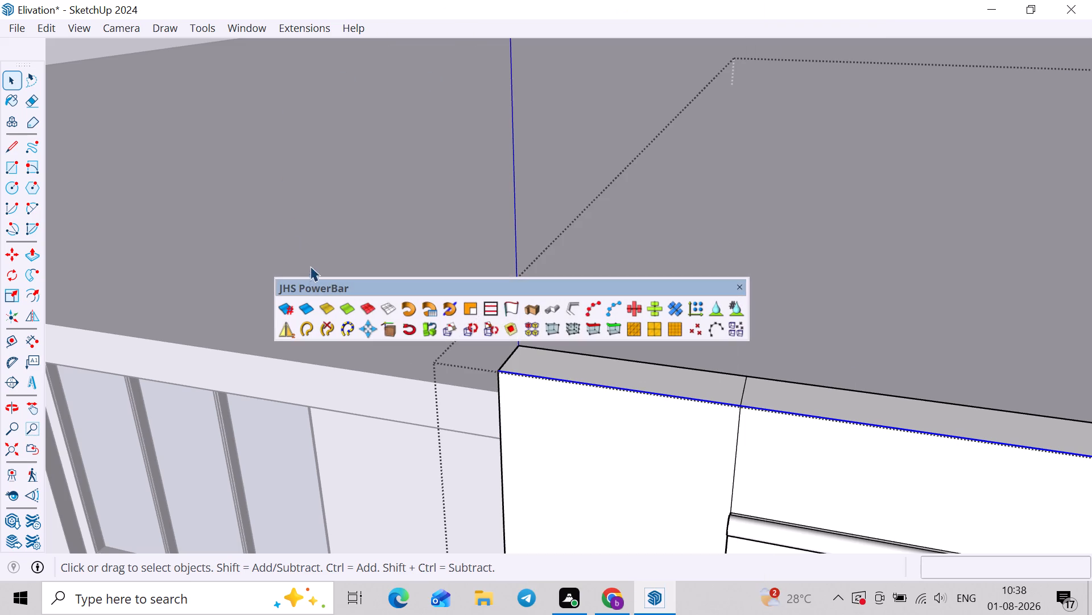
pyautogui.moveTo(302, 289); pyautogui.dragTo(44, 2)
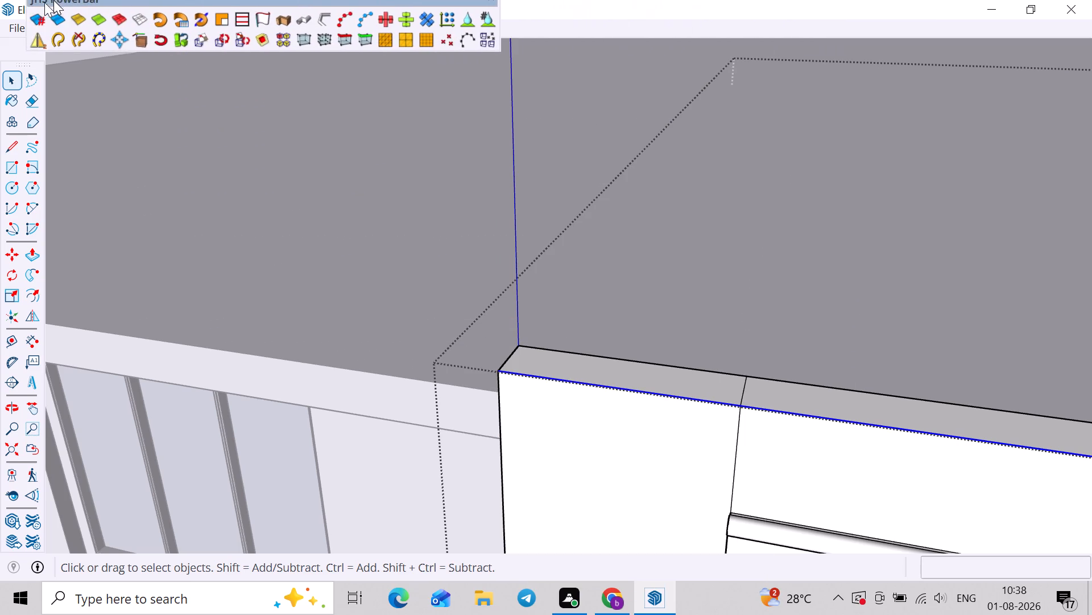
pyautogui.moveTo(44, 2); pyautogui.dragTo(28, 34)
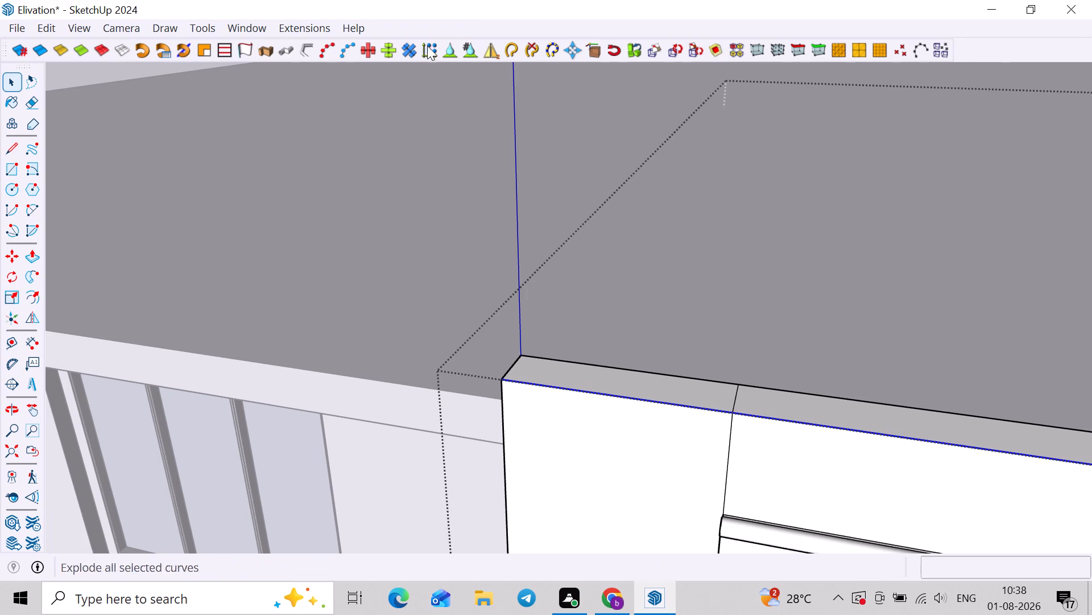
# Generate a grouped tube of 2" diameter along the welded top edge of the pier and upper beam, then leave the group.
pyautogui.click(303, 45)
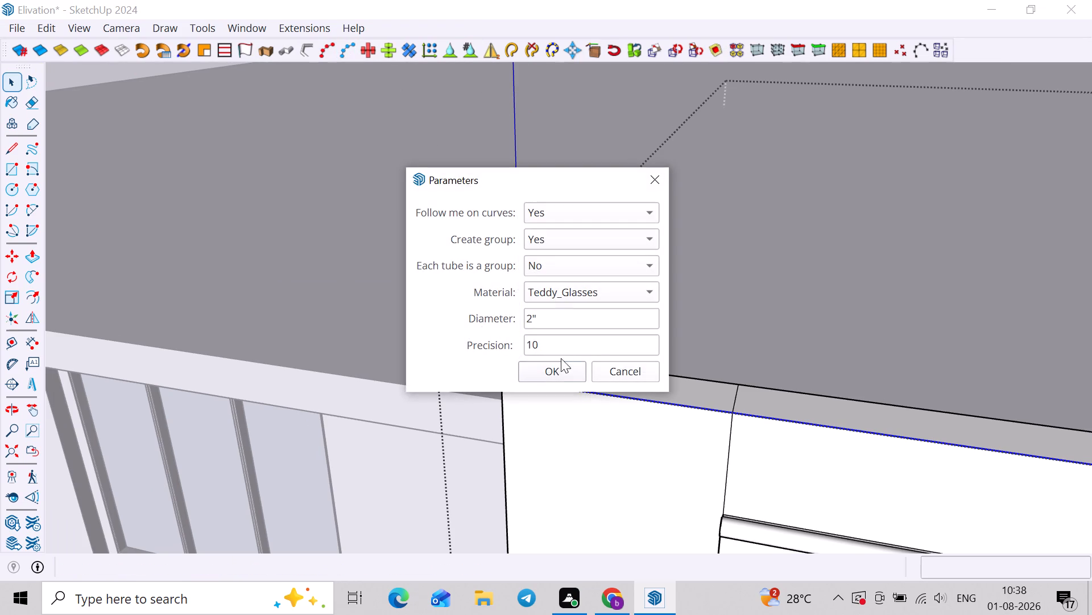
pyautogui.click(558, 368)
pyautogui.scroll(-18, 558, 371)
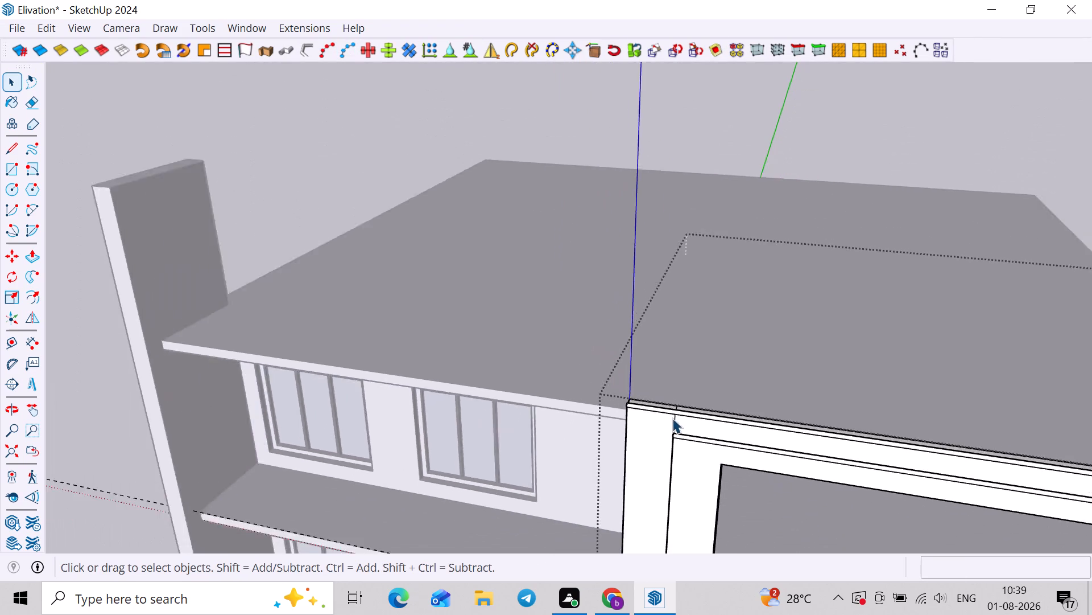
pyautogui.scroll(-8, 672, 418)
pyautogui.keyDown('shift'); pyautogui.moveTo(675, 412); pyautogui.dragTo(553, 369, button='middle'); pyautogui.keyUp('shift')
pyautogui.press('space')
pyautogui.click(1061, 306)
# Compare the trimmed balcony frame with the house in the reference image.
pyautogui.moveTo(883, 409); pyautogui.dragTo(912, 292, button='middle')
pyautogui.scroll(1, 909, 379)
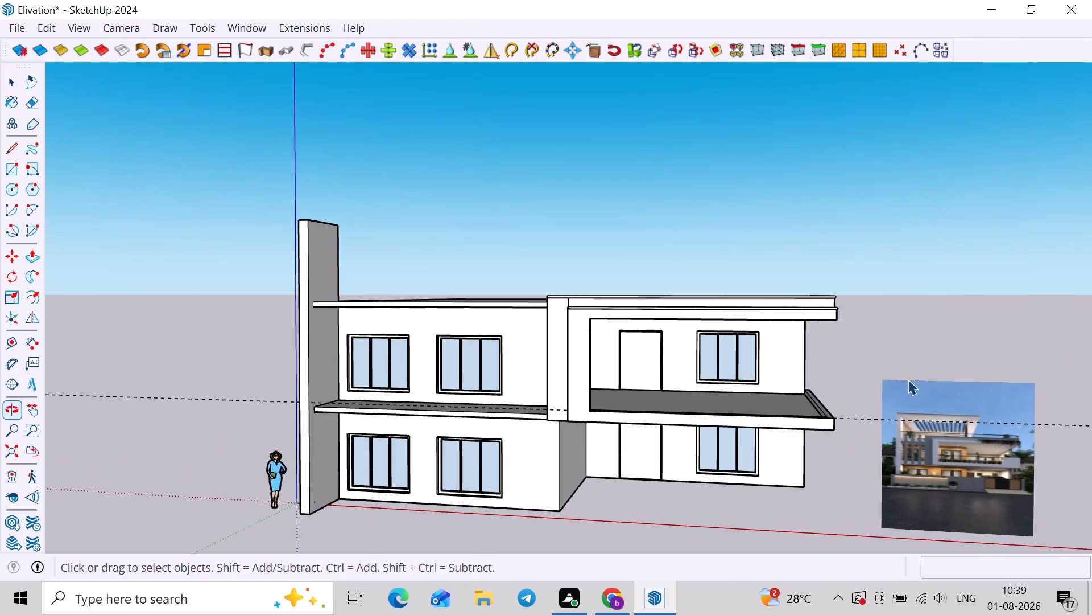
pyautogui.keyDown('shift'); pyautogui.moveTo(887, 369); pyautogui.dragTo(808, 360, button='middle'); pyautogui.keyUp('shift')
pyautogui.scroll(6, 888, 446)
pyautogui.scroll(-2, 916, 477)
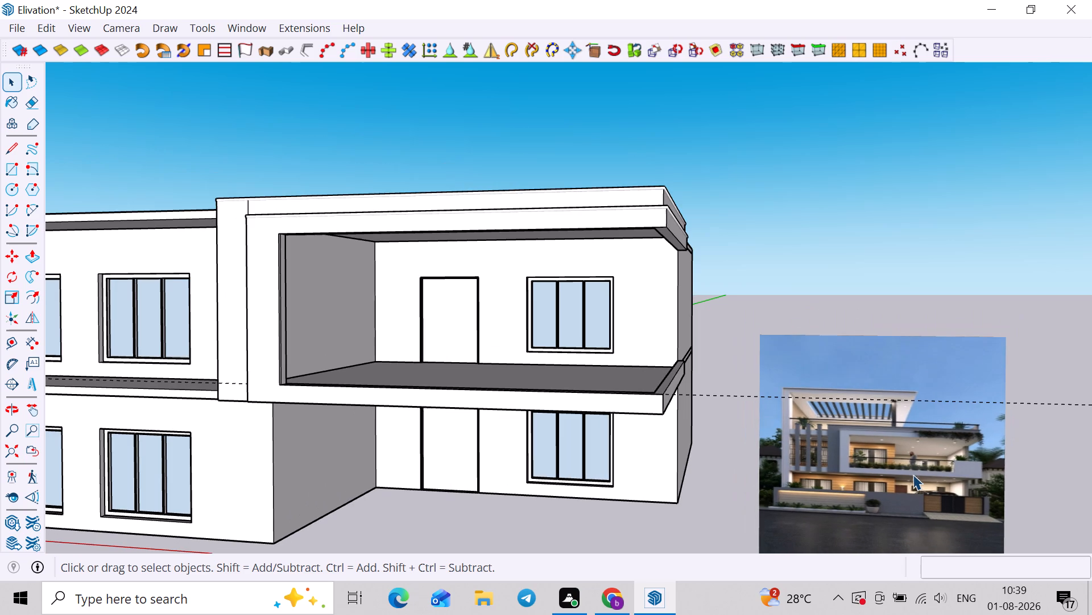
# Open the balcony frame group and draw a line across the front band's top face, from the inner corner to the front edge.
pyautogui.scroll(-3, 910, 466)
pyautogui.scroll(3, 938, 462)
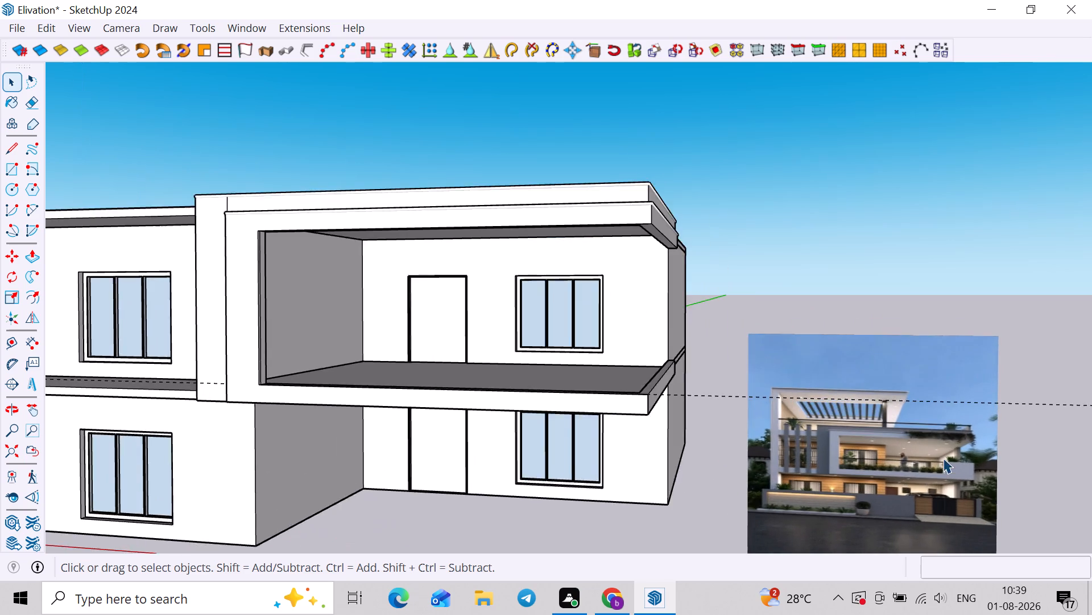
pyautogui.scroll(2, 943, 458)
pyautogui.moveTo(904, 462); pyautogui.dragTo(955, 449, button='middle')
pyautogui.moveTo(918, 449); pyautogui.dragTo(936, 444, button='middle')
pyautogui.moveTo(775, 394); pyautogui.dragTo(789, 426, button='middle')
pyautogui.scroll(2, 695, 400)
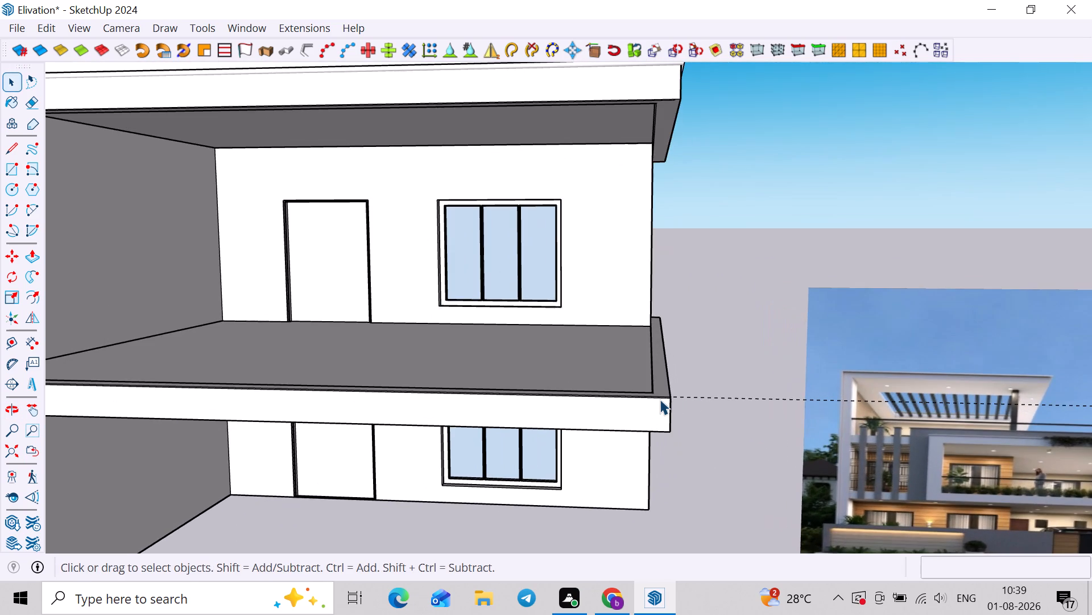
pyautogui.doubleClick(660, 399)
pyautogui.scroll(-4, 661, 399)
pyautogui.keyDown('shift'); pyautogui.moveTo(667, 392); pyautogui.dragTo(660, 345, button='middle'); pyautogui.keyUp('shift')
pyautogui.moveTo(688, 360); pyautogui.dragTo(677, 357, button='middle')
pyautogui.scroll(3, 602, 351)
pyautogui.moveTo(604, 343); pyautogui.dragTo(636, 343, button='middle')
pyautogui.scroll(3, 680, 347)
pyautogui.moveTo(683, 349); pyautogui.dragTo(675, 397, button='middle')
pyautogui.scroll(2, 699, 372)
pyautogui.click(704, 341)
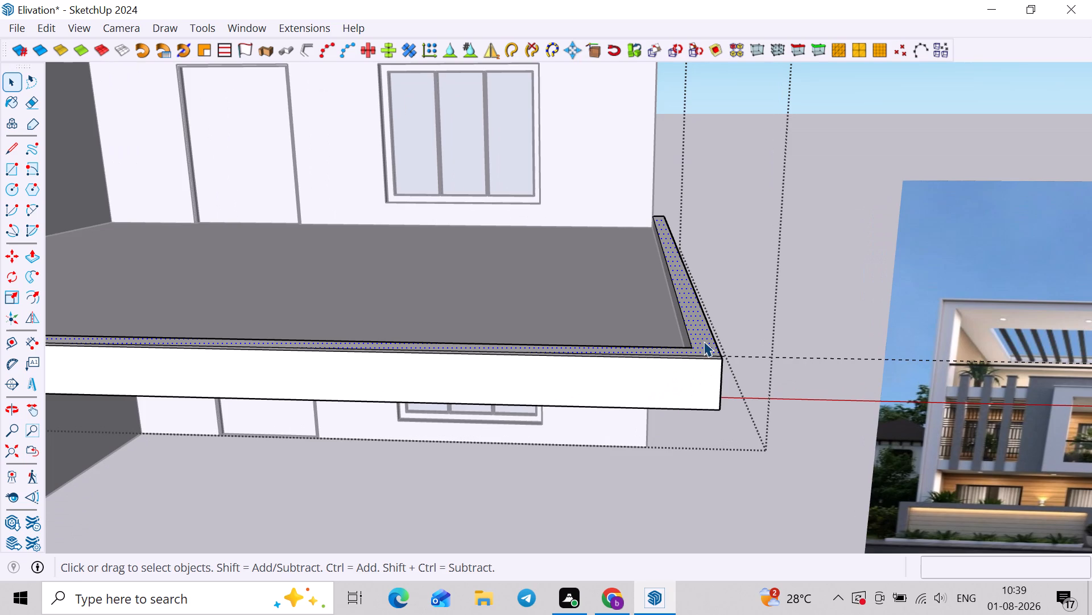
pyautogui.scroll(3, 700, 346)
pyautogui.moveTo(697, 356); pyautogui.dragTo(693, 401, button='middle')
pyautogui.scroll(2, 693, 400)
pyautogui.press('l')
pyautogui.scroll(4, 689, 396)
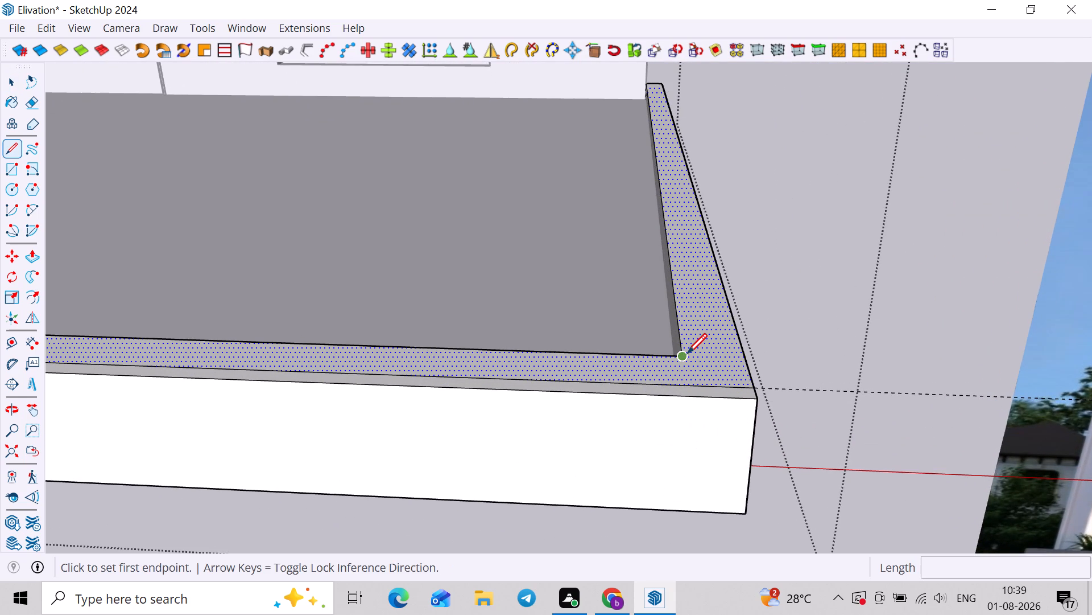
pyautogui.click(687, 353)
pyautogui.scroll(1, 691, 395)
pyautogui.click(691, 395)
pyautogui.press('space')
pyautogui.scroll(2, 698, 392)
pyautogui.moveTo(698, 403); pyautogui.dragTo(689, 440, button='middle')
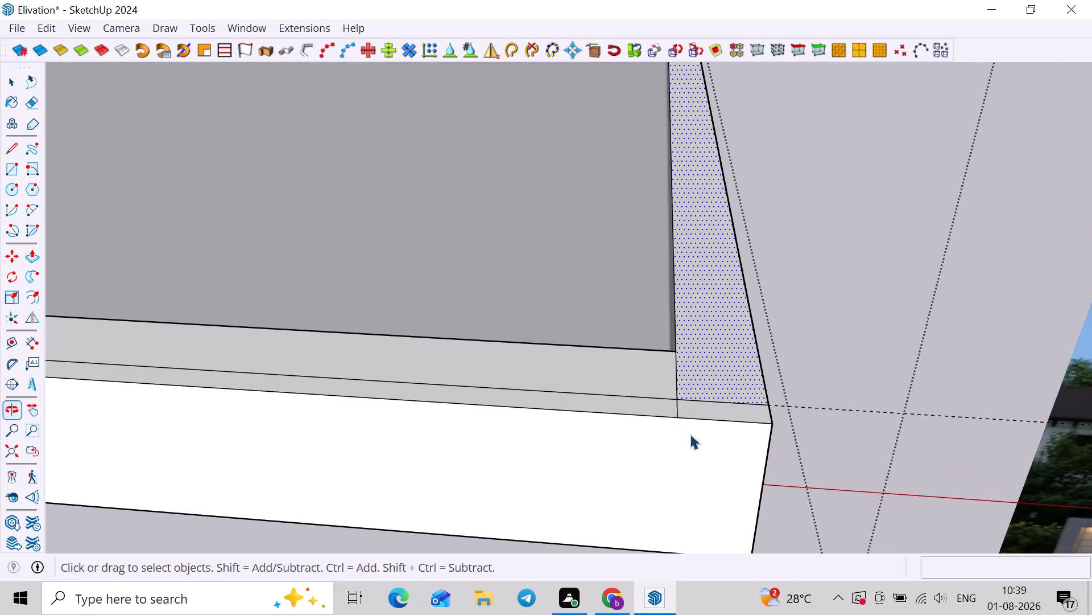
# Delete the two lengthwise edge segments running along the top face of the balcony's front band.
pyautogui.click(703, 401)
pyautogui.keyDown('shift'); pyautogui.click(642, 399); pyautogui.keyUp('shift')
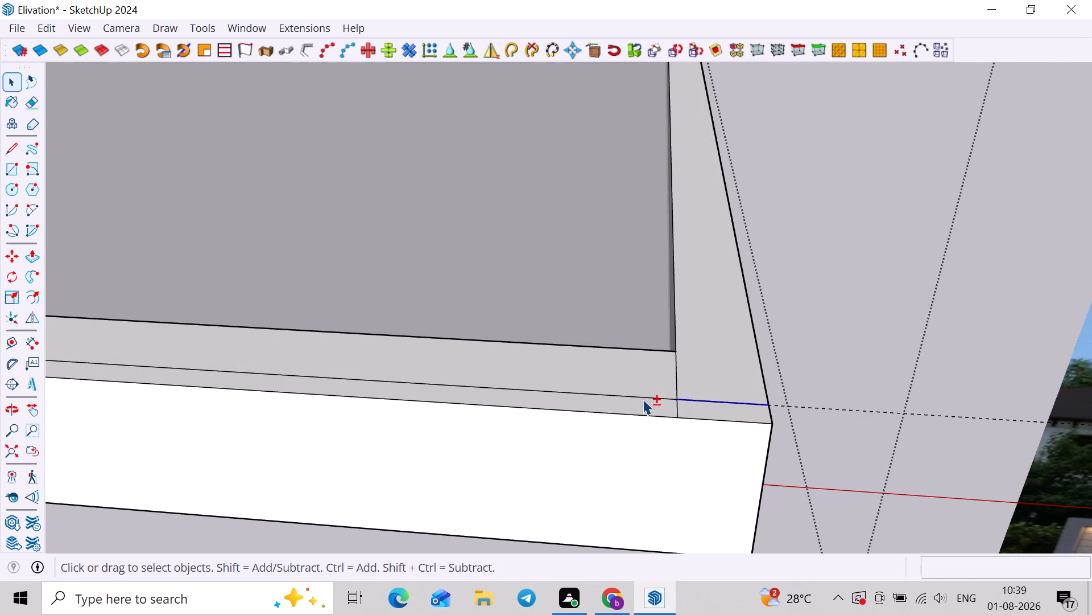
pyautogui.press('Delete')
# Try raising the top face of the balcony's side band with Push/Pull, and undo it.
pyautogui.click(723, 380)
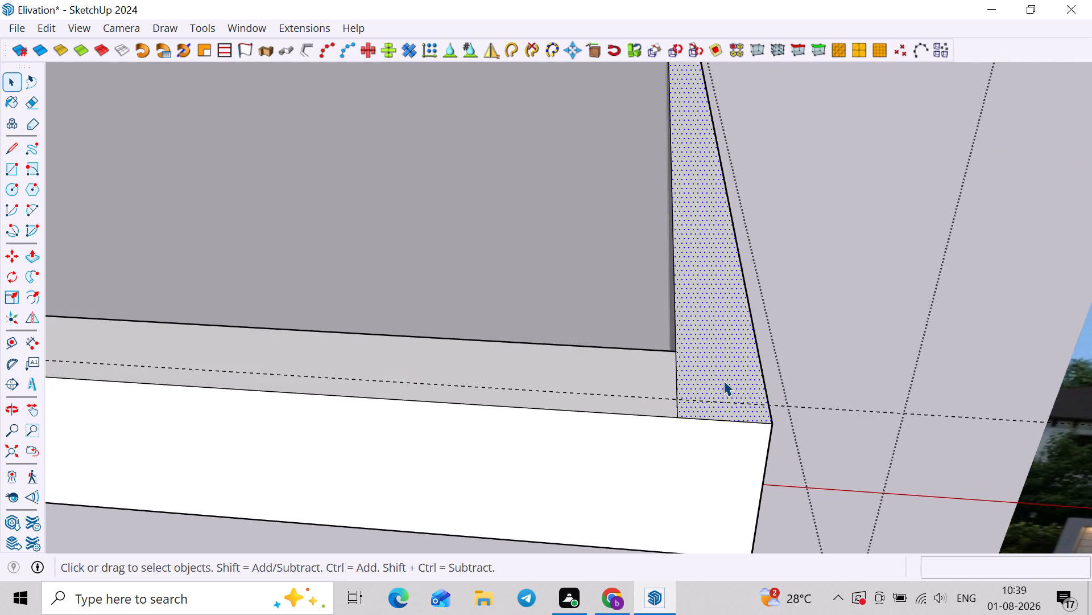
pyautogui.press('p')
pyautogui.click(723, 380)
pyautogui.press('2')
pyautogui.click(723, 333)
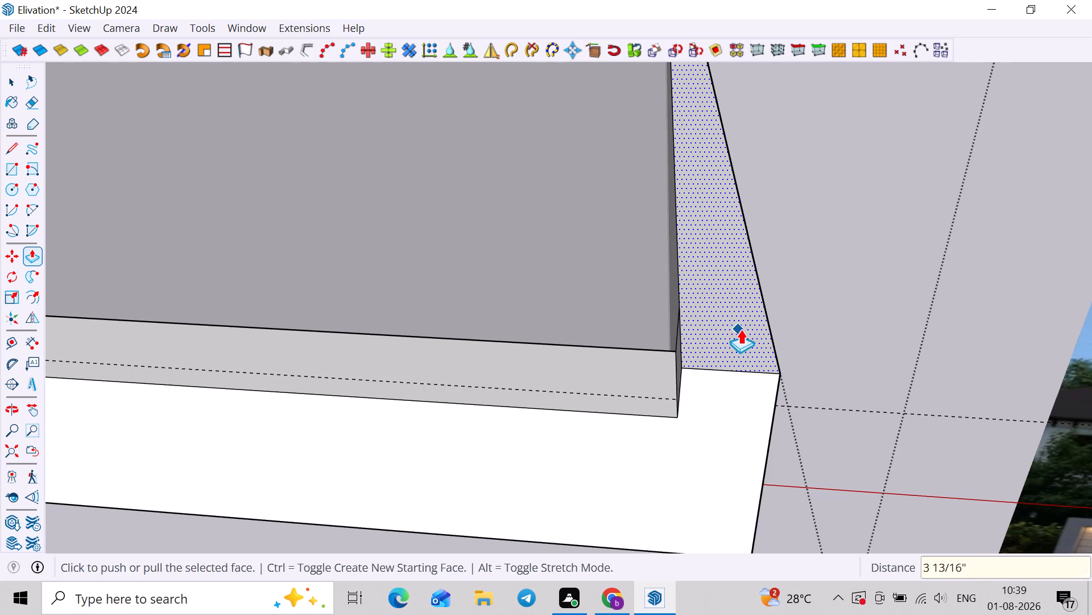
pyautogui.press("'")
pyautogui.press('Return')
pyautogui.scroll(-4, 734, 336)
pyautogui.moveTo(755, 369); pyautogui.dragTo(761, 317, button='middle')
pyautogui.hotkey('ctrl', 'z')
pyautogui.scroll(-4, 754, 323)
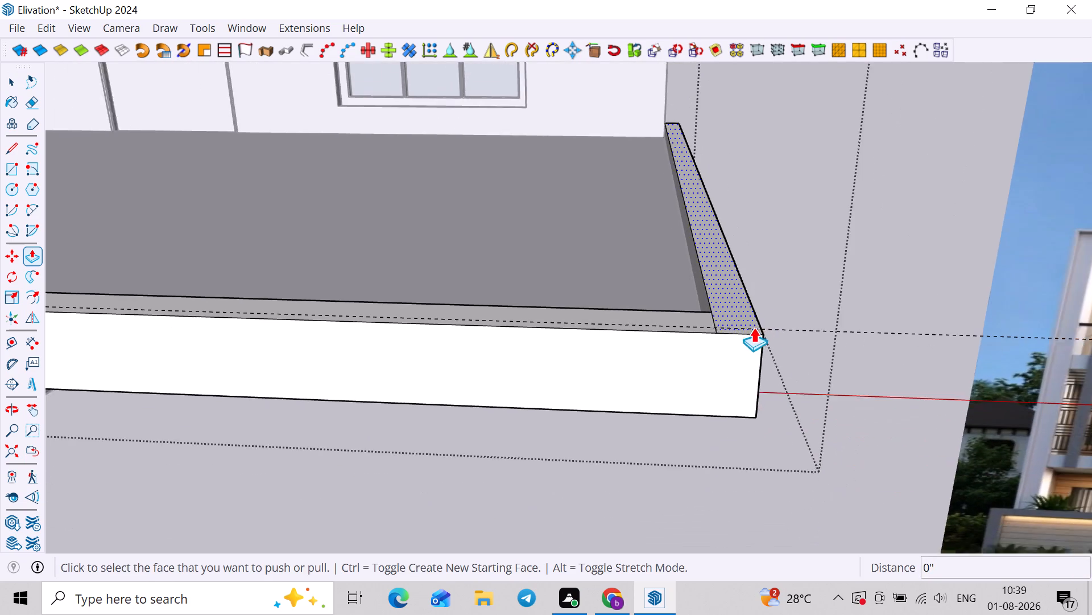
# Pull the top face of the balcony's side band up 3' to form a side parapet wall.
pyautogui.keyDown('shift'); pyautogui.moveTo(761, 333); pyautogui.dragTo(624, 319, button='middle'); pyautogui.keyUp('shift')
pyautogui.scroll(-4, 648, 317)
pyautogui.keyDown('shift'); pyautogui.moveTo(708, 329); pyautogui.dragTo(621, 321, button='middle'); pyautogui.keyUp('shift')
pyautogui.keyDown('shift'); pyautogui.moveTo(624, 318); pyautogui.dragTo(522, 297, button='middle'); pyautogui.keyUp('shift')
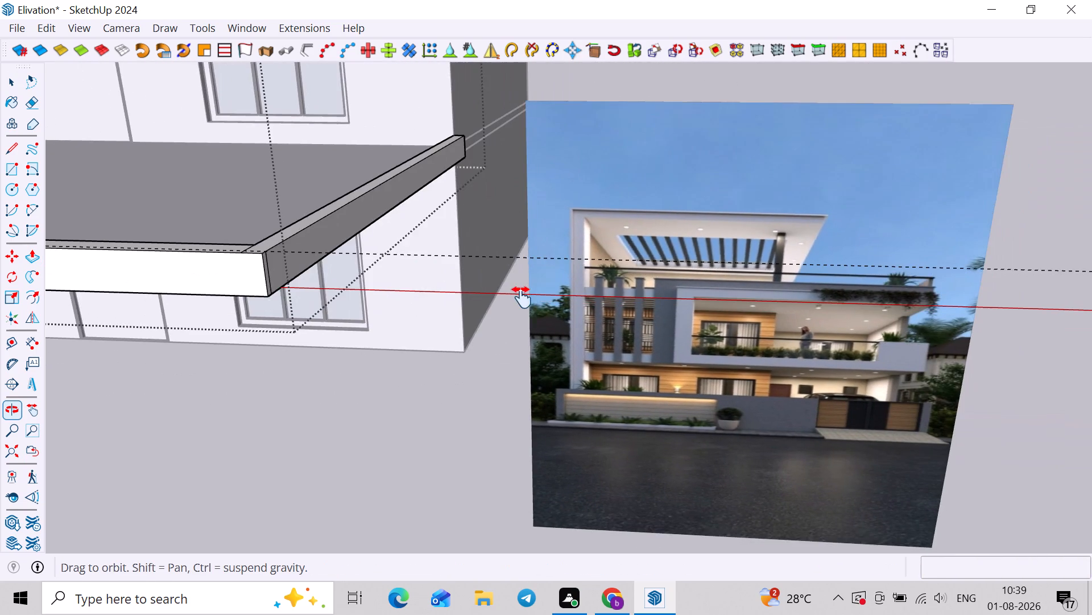
pyautogui.keyDown('shift'); pyautogui.moveTo(522, 297); pyautogui.dragTo(560, 296, button='middle'); pyautogui.keyUp('shift')
pyautogui.click(371, 236)
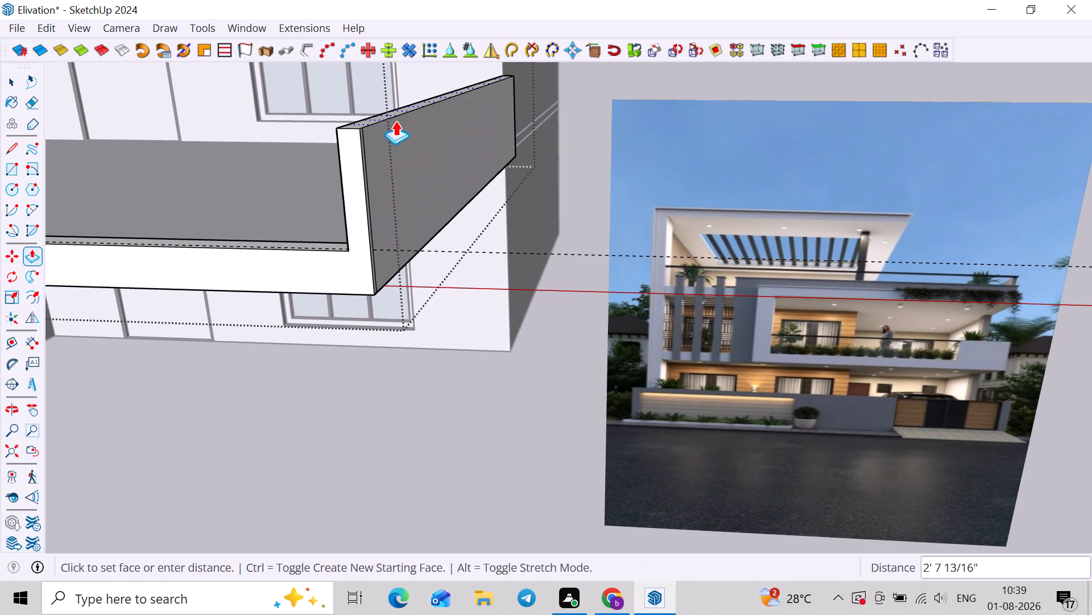
pyautogui.press('3')
pyautogui.press("'")
pyautogui.press('Return')
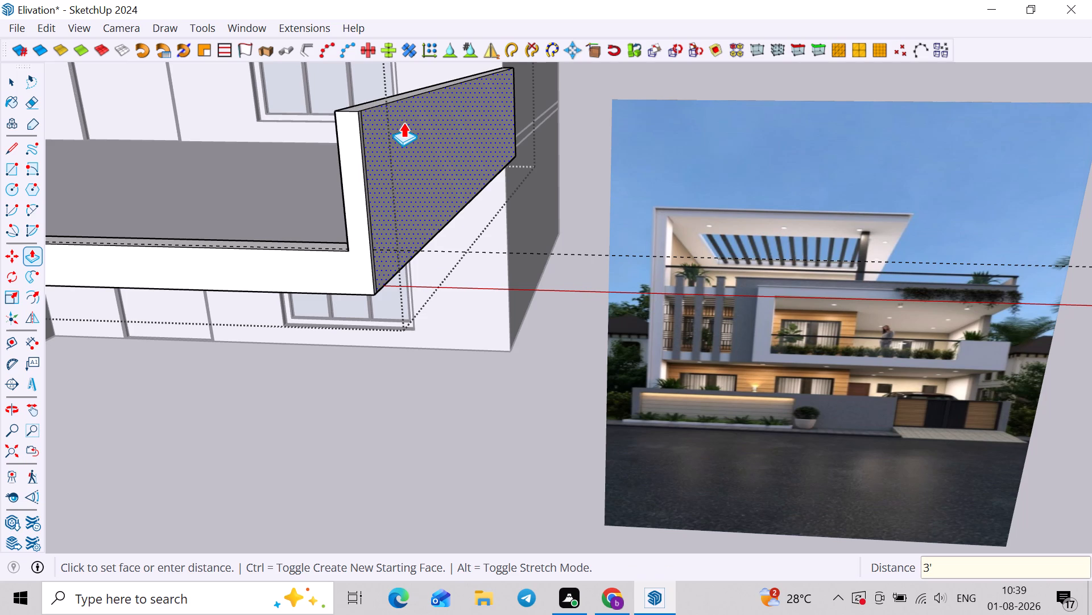
# Pull the side parapet's inner end face 3' along the balcony front to form a corner return, and leave the group.
pyautogui.moveTo(413, 277); pyautogui.dragTo(721, 318, button='middle')
pyautogui.keyDown('shift'); pyautogui.moveTo(777, 317); pyautogui.dragTo(663, 334, button='middle'); pyautogui.keyUp('shift')
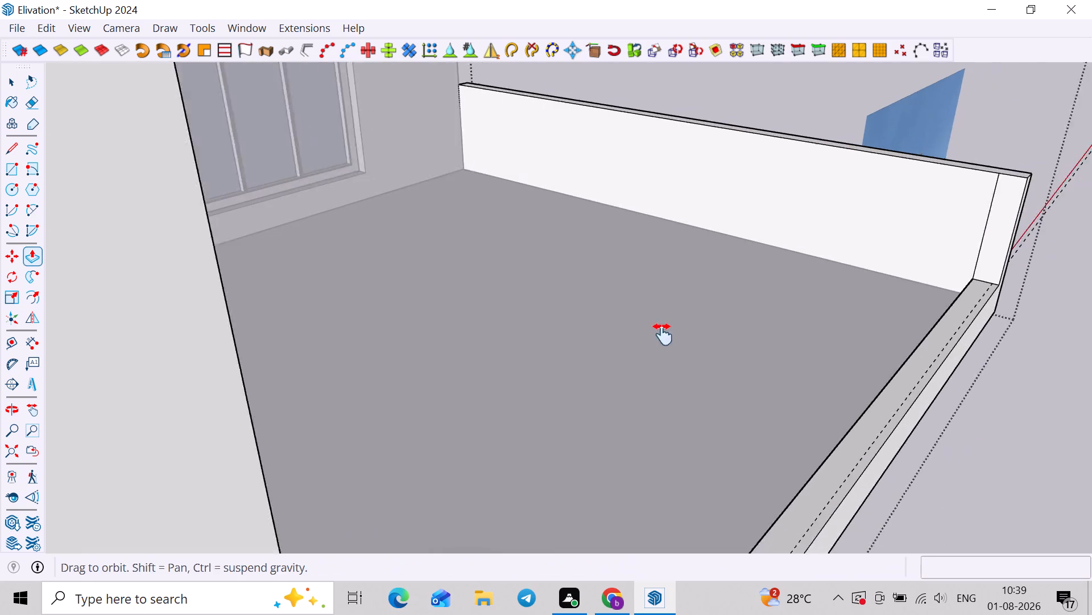
pyautogui.keyDown('shift'); pyautogui.moveTo(663, 334); pyautogui.dragTo(660, 335, button='middle'); pyautogui.keyUp('shift')
pyautogui.scroll(1, 834, 275)
pyautogui.click(936, 263)
pyautogui.scroll(-3, 828, 333)
pyautogui.moveTo(821, 335); pyautogui.dragTo(646, 331, button='middle')
pyautogui.press('3')
pyautogui.press("'")
pyautogui.press('Return')
pyautogui.scroll(-4, 646, 328)
pyautogui.moveTo(672, 331); pyautogui.dragTo(628, 301, button='middle')
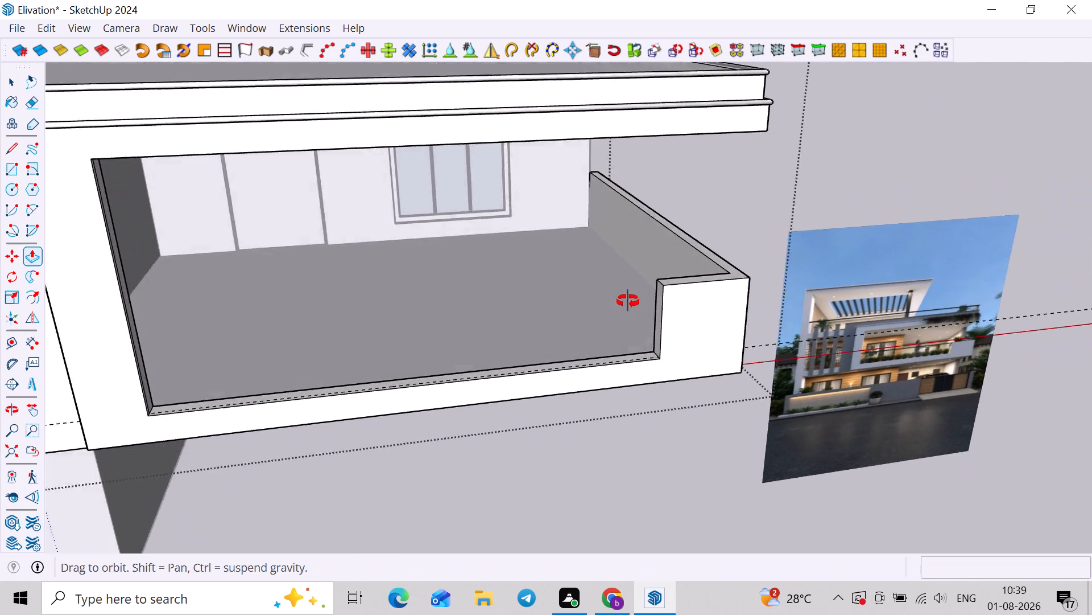
pyautogui.moveTo(628, 301); pyautogui.dragTo(588, 286, button='middle')
pyautogui.keyDown('shift'); pyautogui.moveTo(602, 335); pyautogui.dragTo(685, 306, button='middle'); pyautogui.keyUp('shift')
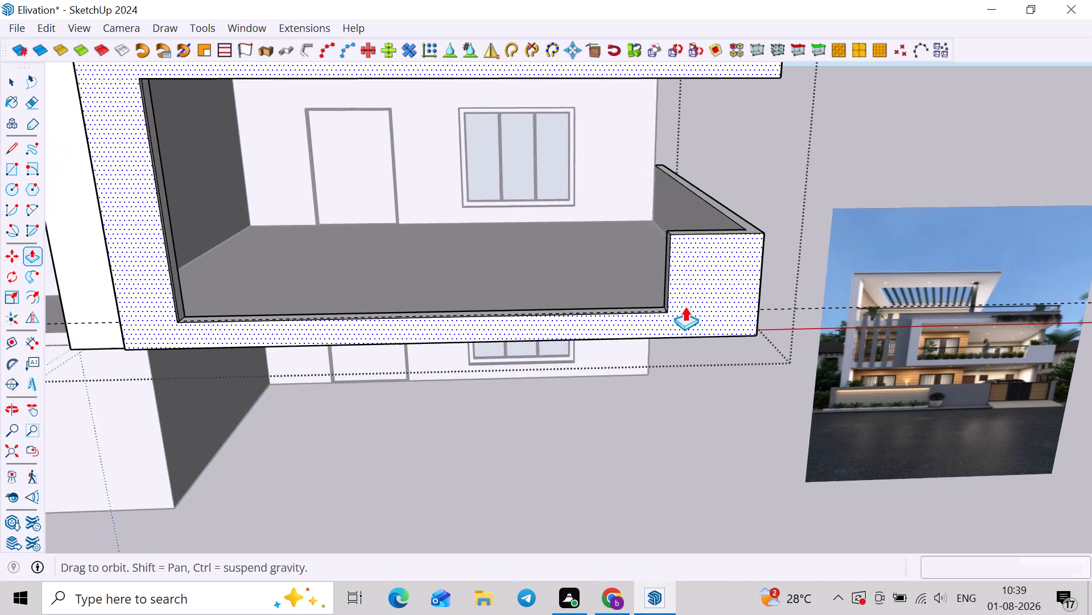
pyautogui.keyDown('shift'); pyautogui.moveTo(685, 306); pyautogui.dragTo(684, 306, button='middle'); pyautogui.keyUp('shift')
pyautogui.scroll(-5, 681, 314)
pyautogui.moveTo(681, 345); pyautogui.dragTo(676, 316, button='middle')
pyautogui.scroll(1, 818, 315)
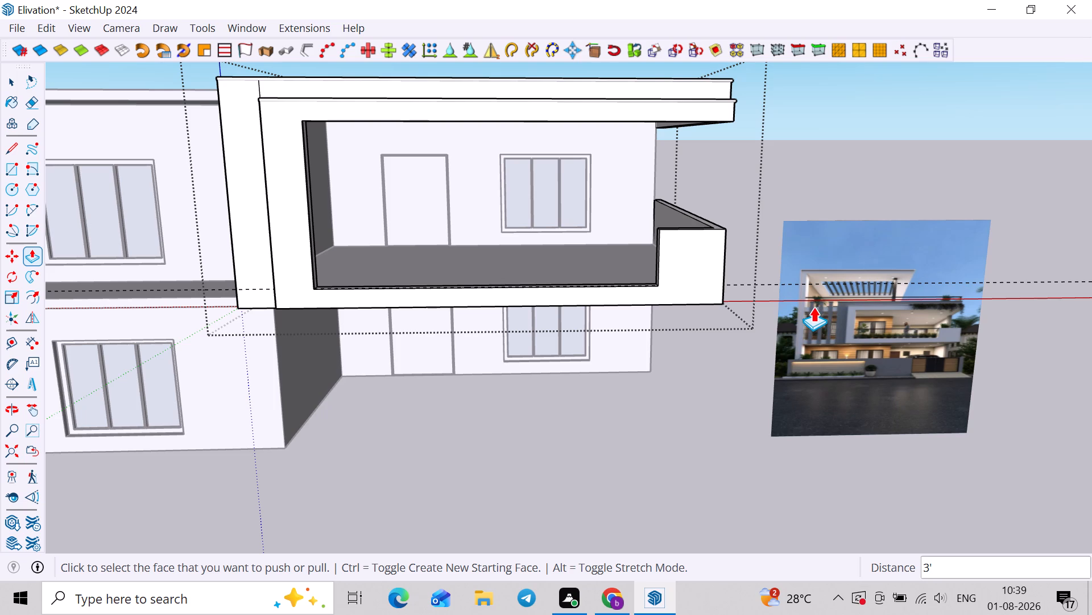
pyautogui.press('space')
pyautogui.click(637, 343)
# Open the ground-floor group, select the front wall face around the two windows, and show the 1001bit tools.
pyautogui.scroll(3, 1036, 375)
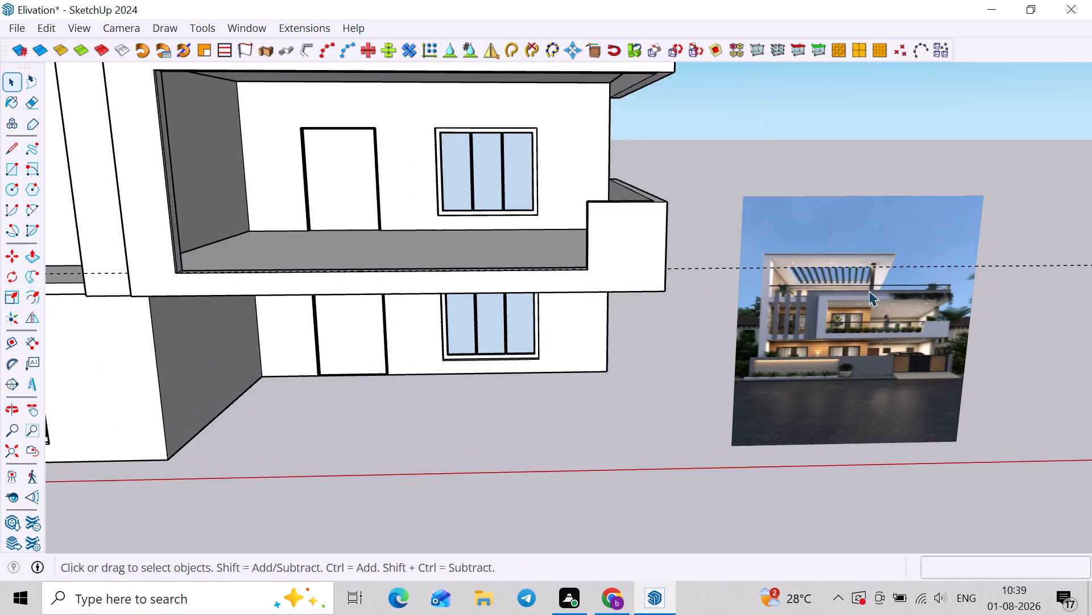
pyautogui.scroll(2, 868, 290)
pyautogui.scroll(-8, 862, 290)
pyautogui.keyDown('shift'); pyautogui.moveTo(669, 348); pyautogui.dragTo(833, 334, button='middle'); pyautogui.keyUp('shift')
pyautogui.scroll(3, 497, 361)
pyautogui.doubleClick(584, 327)
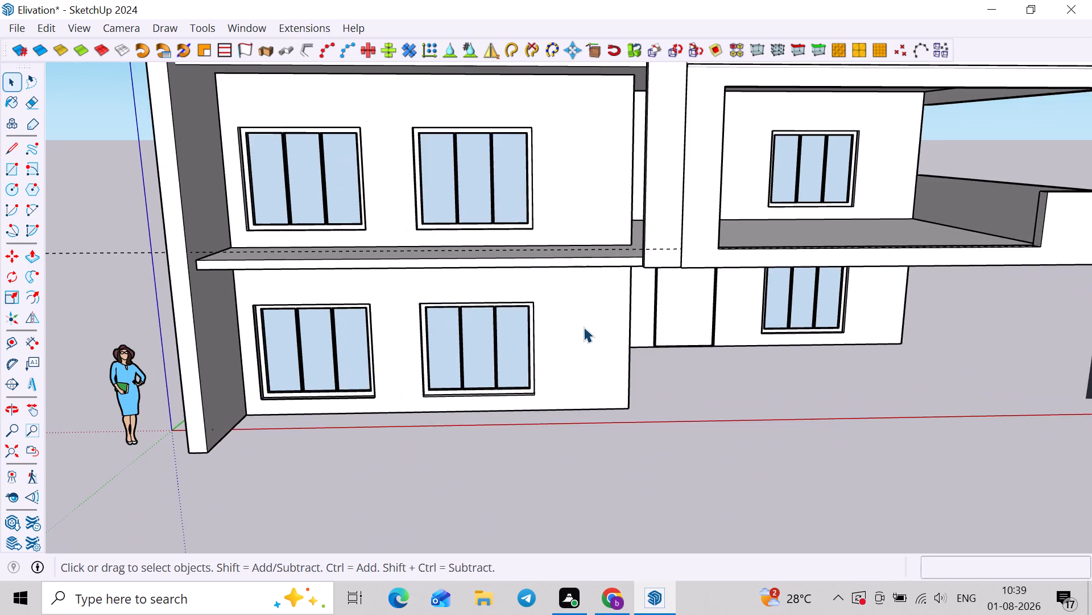
pyautogui.scroll(2, 586, 327)
pyautogui.click(589, 327)
pyautogui.scroll(2, 588, 335)
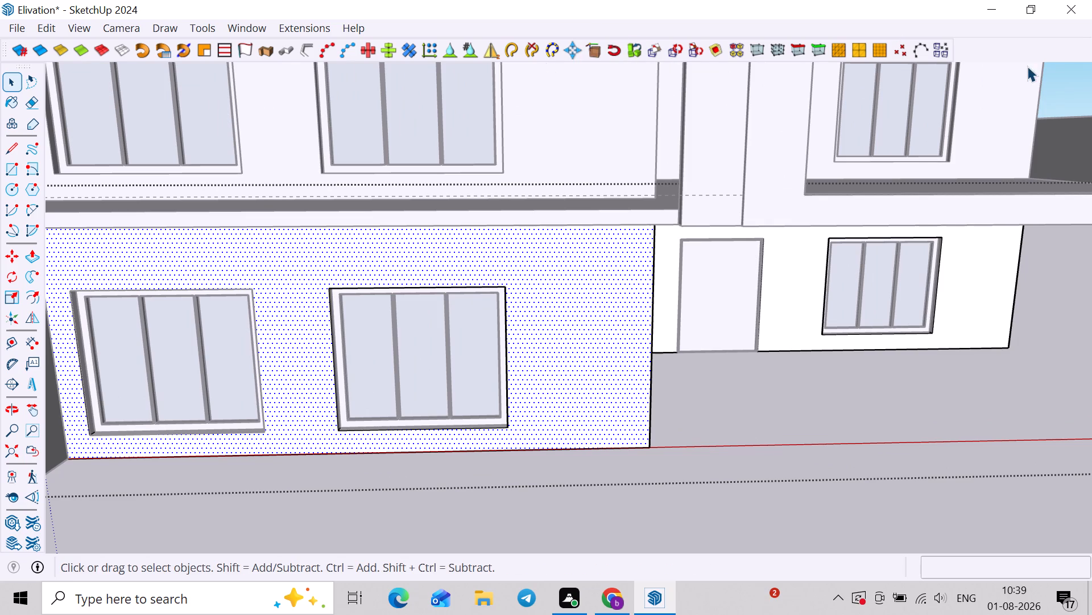
pyautogui.rightClick(994, 41)
pyautogui.click(845, 10)
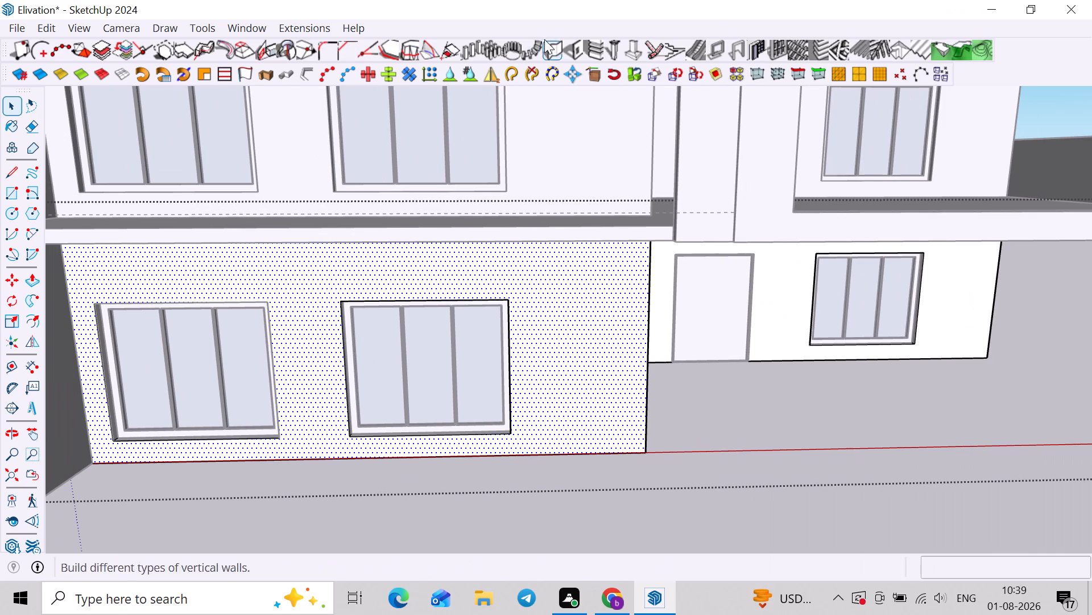
# Configure Create Grooves with external and internal dimensions of 1, groove spacing of 1' and 10 grooves.
pyautogui.click(598, 46)
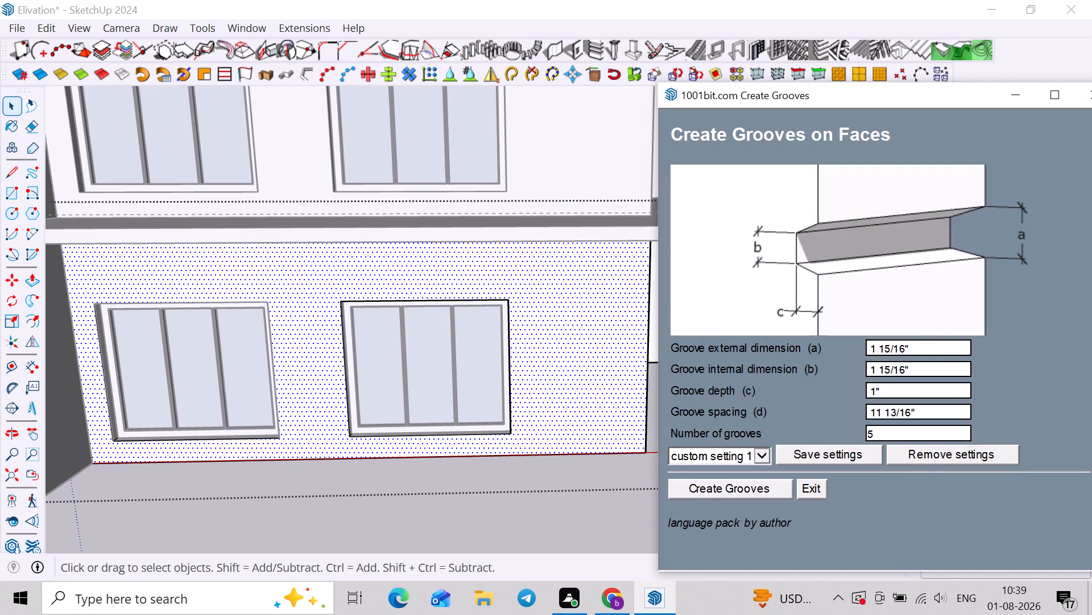
pyautogui.click(920, 342)
pyautogui.press('1')
pyautogui.click(938, 380)
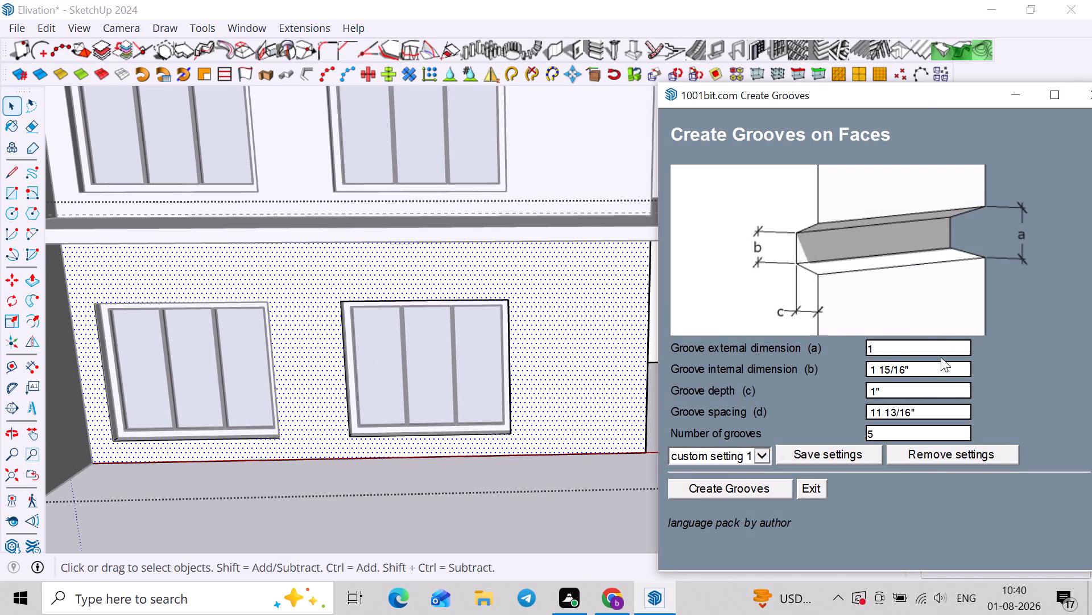
pyautogui.click(940, 356)
pyautogui.click(919, 363)
pyautogui.press('1')
pyautogui.click(922, 413)
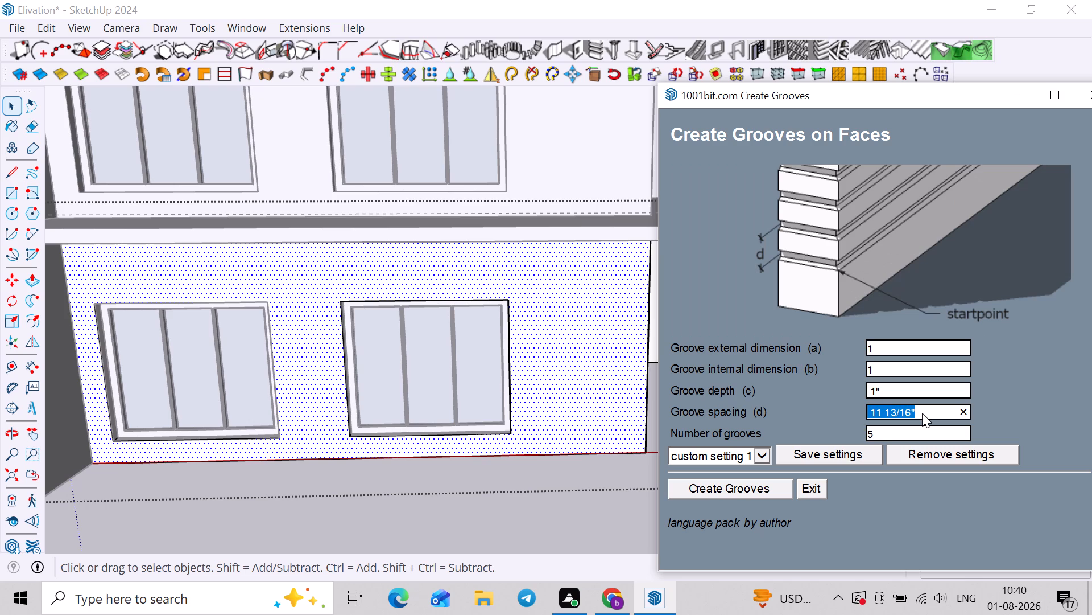
pyautogui.click(922, 413)
pyautogui.press('1')
pyautogui.press("'")
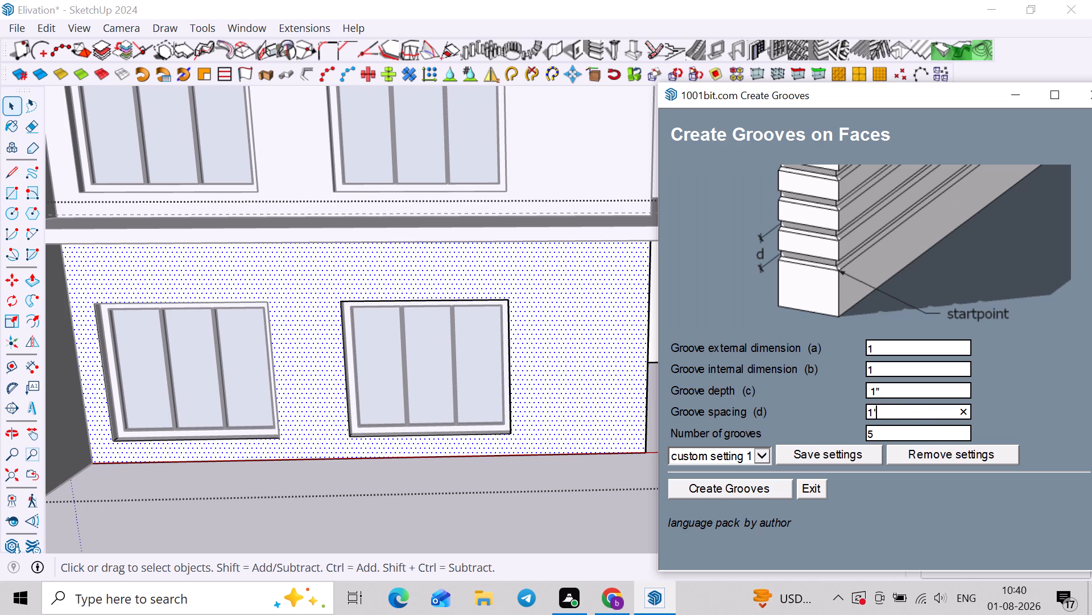
pyautogui.click(914, 427)
pyautogui.write('10')
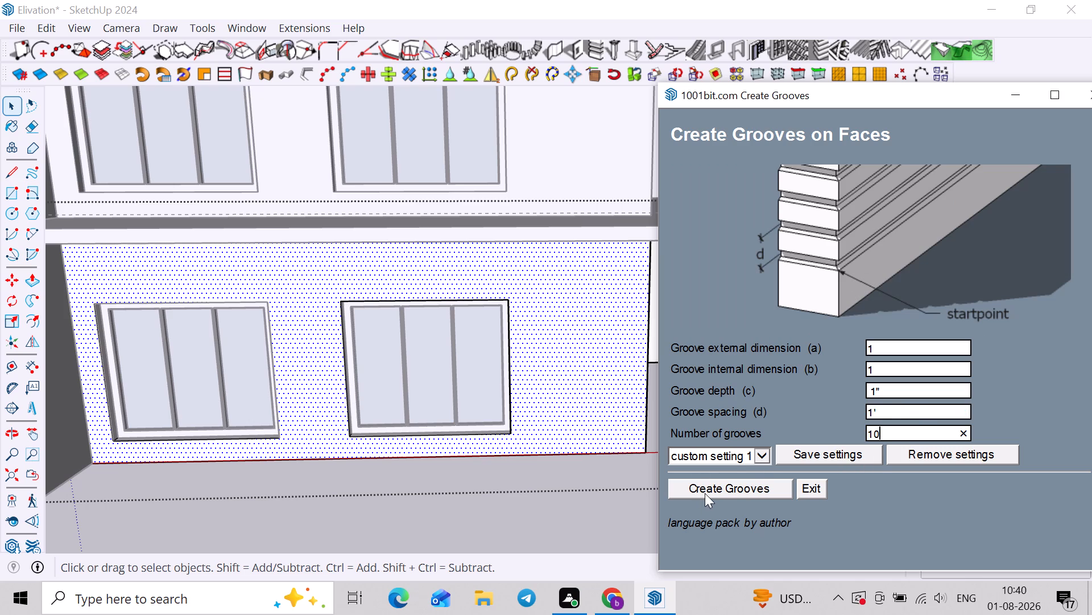
# Create the horizontal grooves on the selected ground-floor wall, starting just above the bottom of its outer corner edge.
pyautogui.click(705, 493)
pyautogui.moveTo(707, 453); pyautogui.dragTo(613, 455, button='middle')
pyautogui.scroll(3, 597, 448)
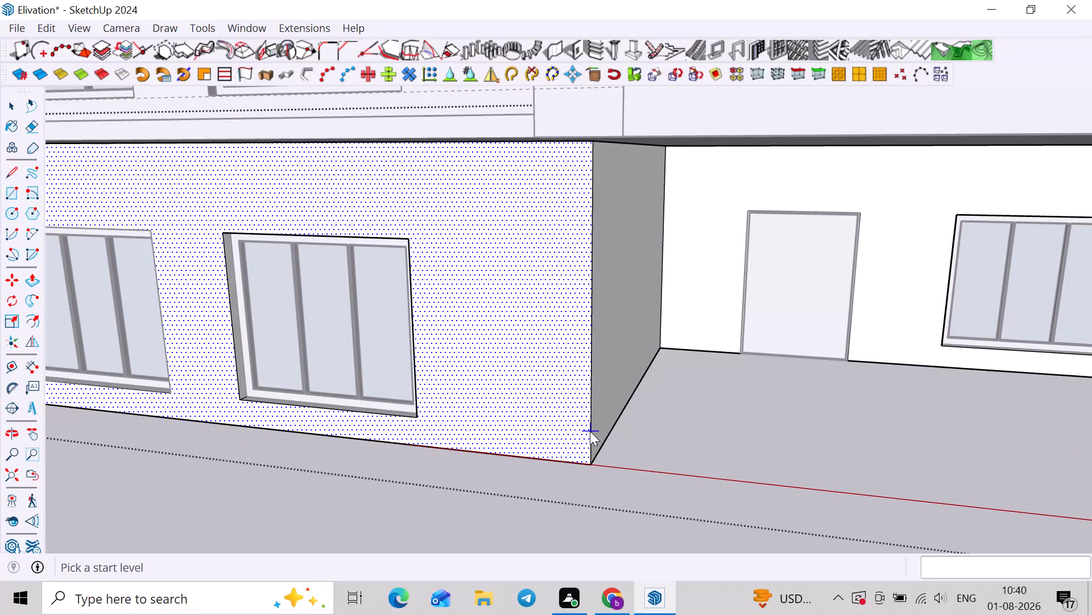
pyautogui.click(590, 431)
pyautogui.click(506, 314)
pyautogui.scroll(-5, 540, 322)
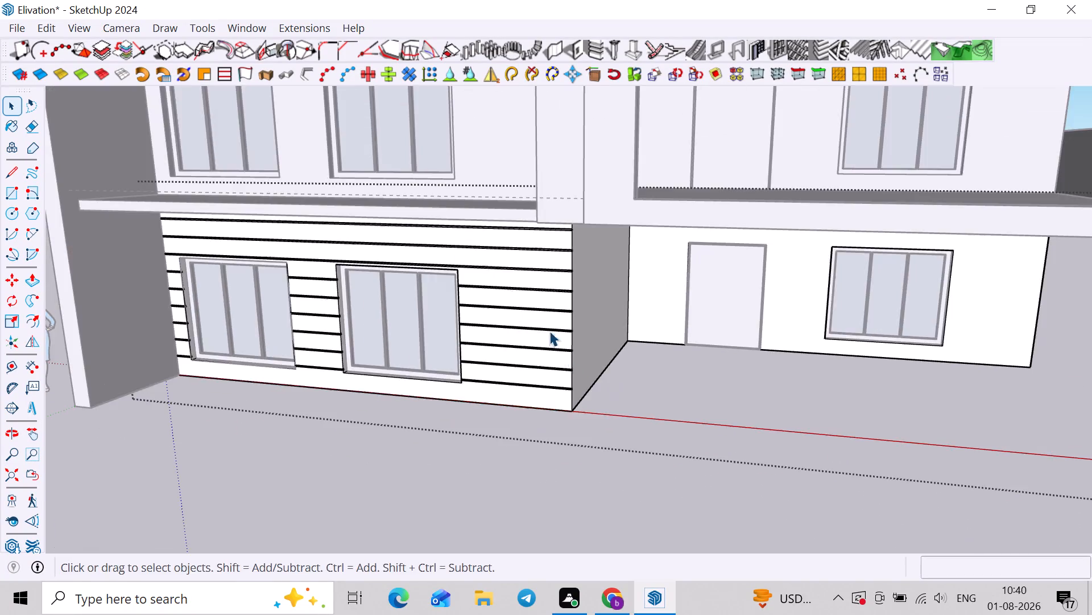
pyautogui.moveTo(568, 360); pyautogui.dragTo(648, 363, button='middle')
pyautogui.press('space')
# Create the same horizontal grooves on the upper-floor wall around its two windows, starting just above its base, and leave the group.
pyautogui.doubleClick(573, 104)
pyautogui.keyDown('shift'); pyautogui.moveTo(579, 108); pyautogui.dragTo(573, 264, button='middle'); pyautogui.keyUp('shift')
pyautogui.click(570, 234)
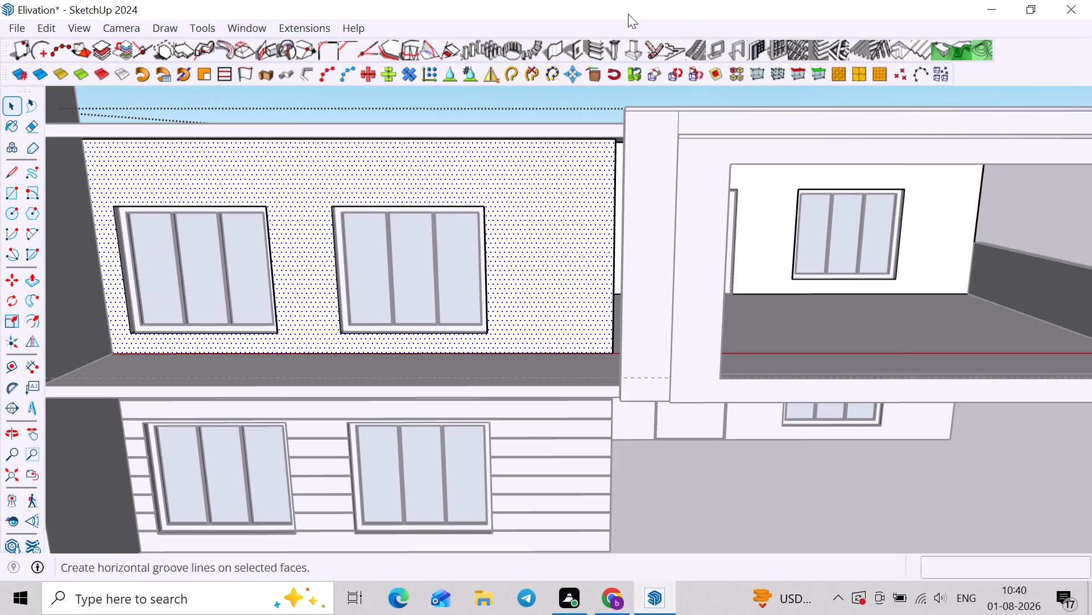
pyautogui.click(603, 49)
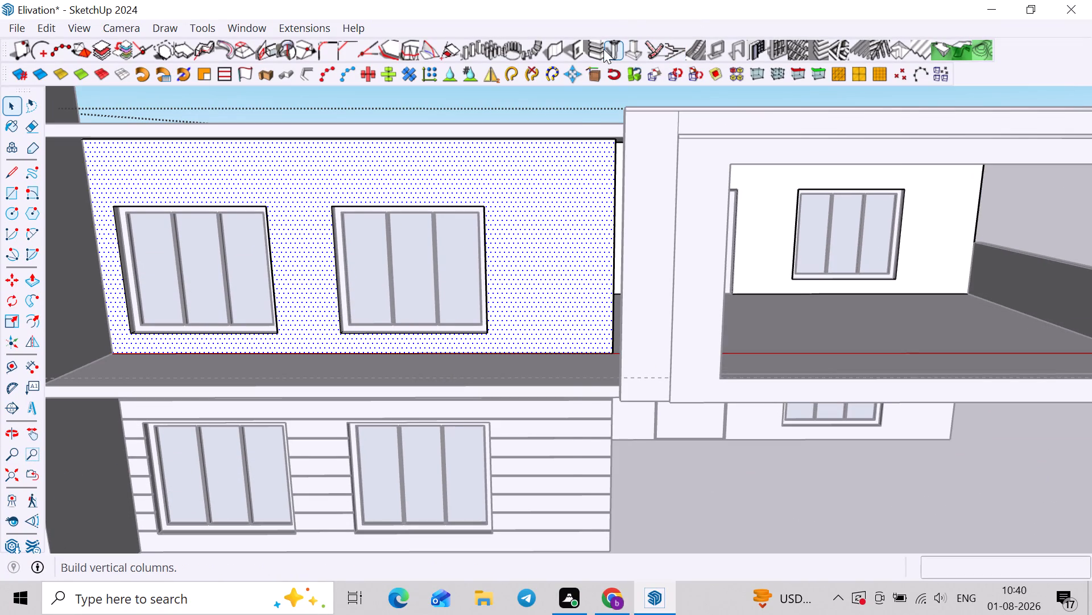
pyautogui.click(575, 124)
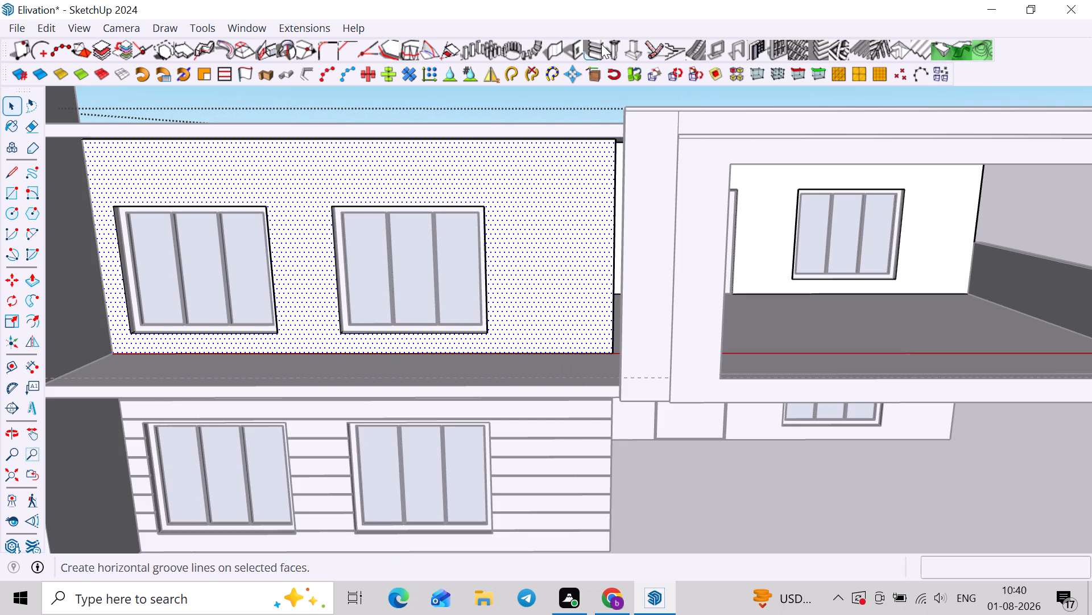
pyautogui.click(598, 46)
pyautogui.click(747, 490)
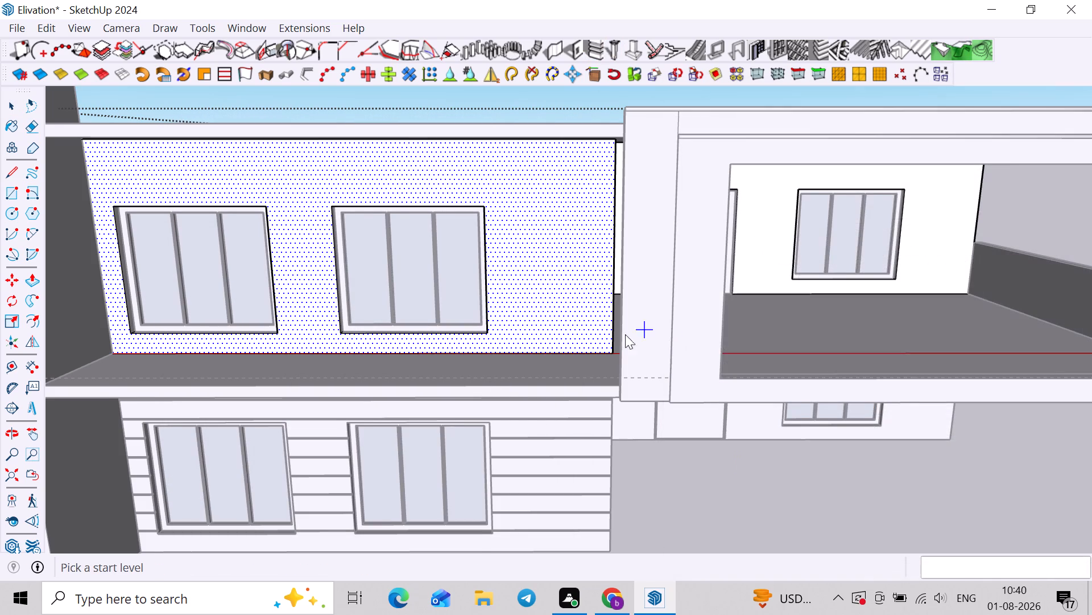
pyautogui.scroll(1, 618, 338)
pyautogui.click(612, 329)
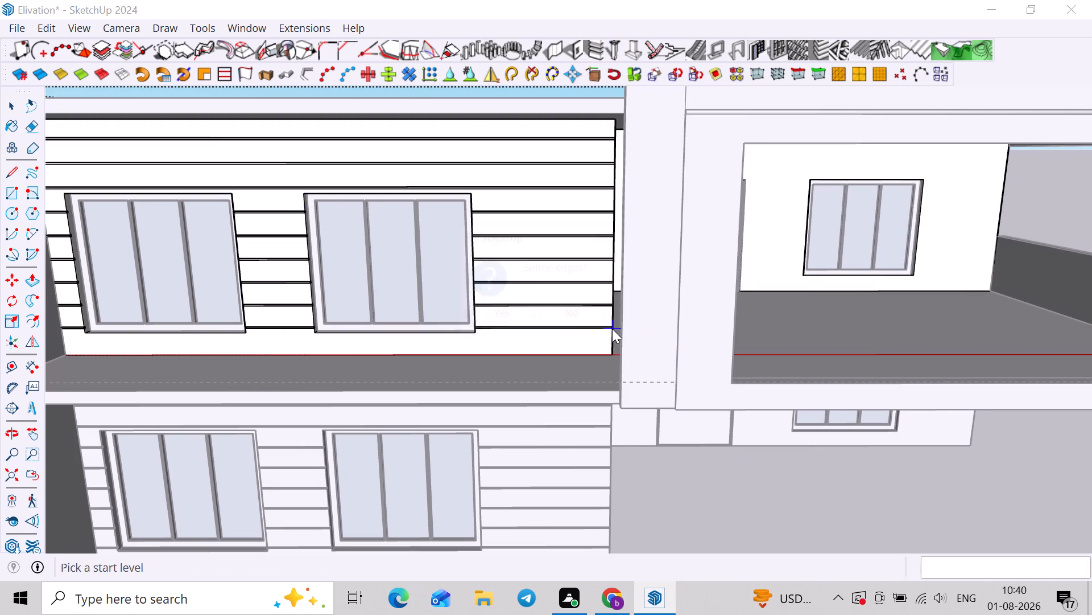
pyautogui.click(522, 311)
pyautogui.scroll(-8, 518, 317)
pyautogui.moveTo(614, 417); pyautogui.dragTo(618, 369, button='middle')
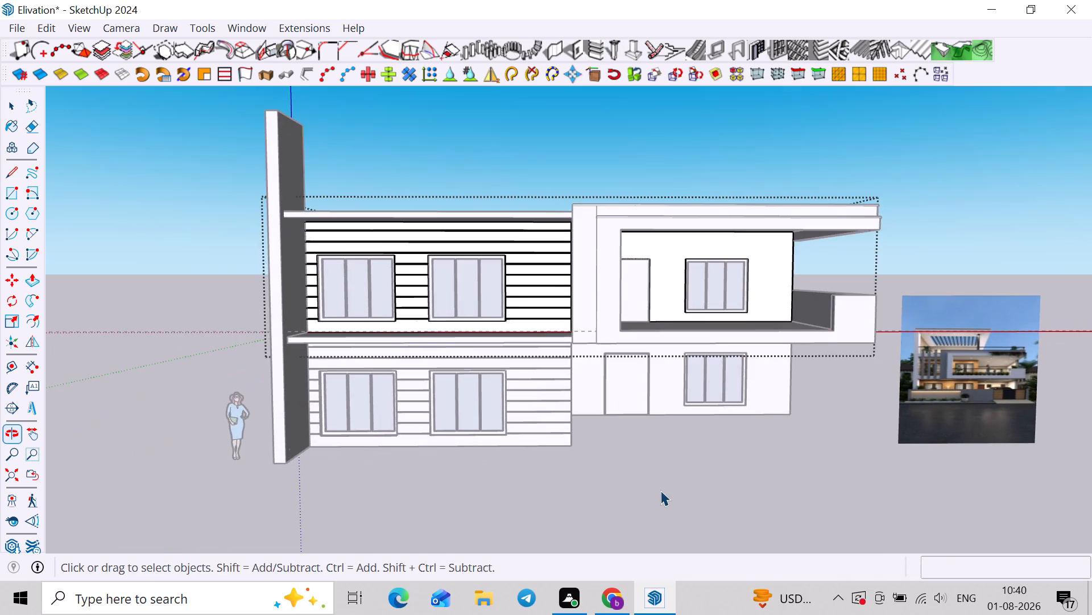
pyautogui.press('space')
pyautogui.click(660, 488)
# Delete all the guides from the model.
pyautogui.scroll(-3, 663, 481)
pyautogui.moveTo(657, 391); pyautogui.dragTo(537, 416, button='middle')
pyautogui.moveTo(720, 416); pyautogui.dragTo(640, 413, button='middle')
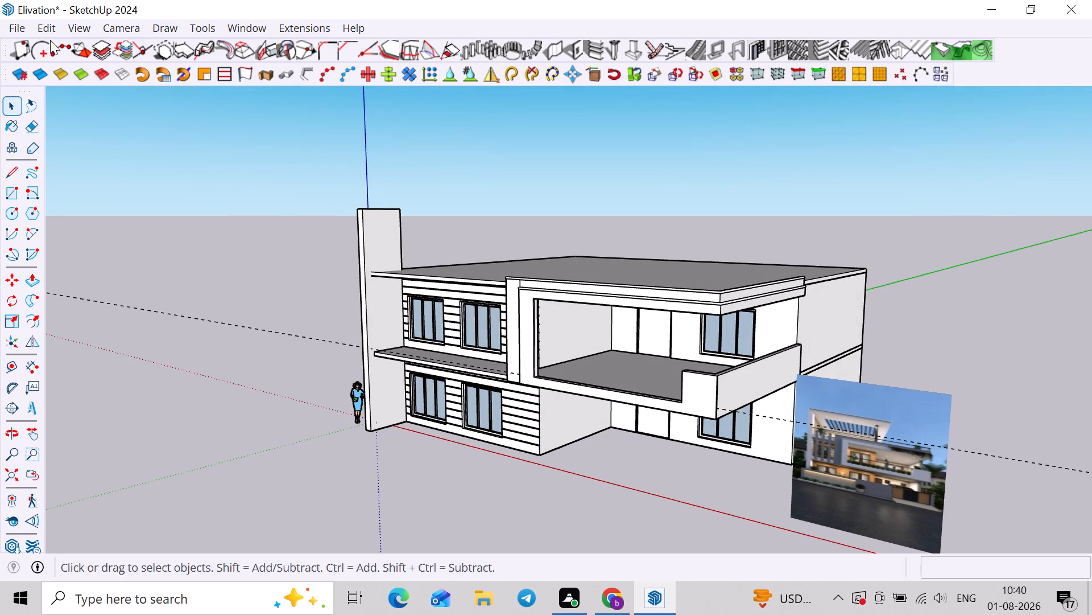
pyautogui.click(49, 37)
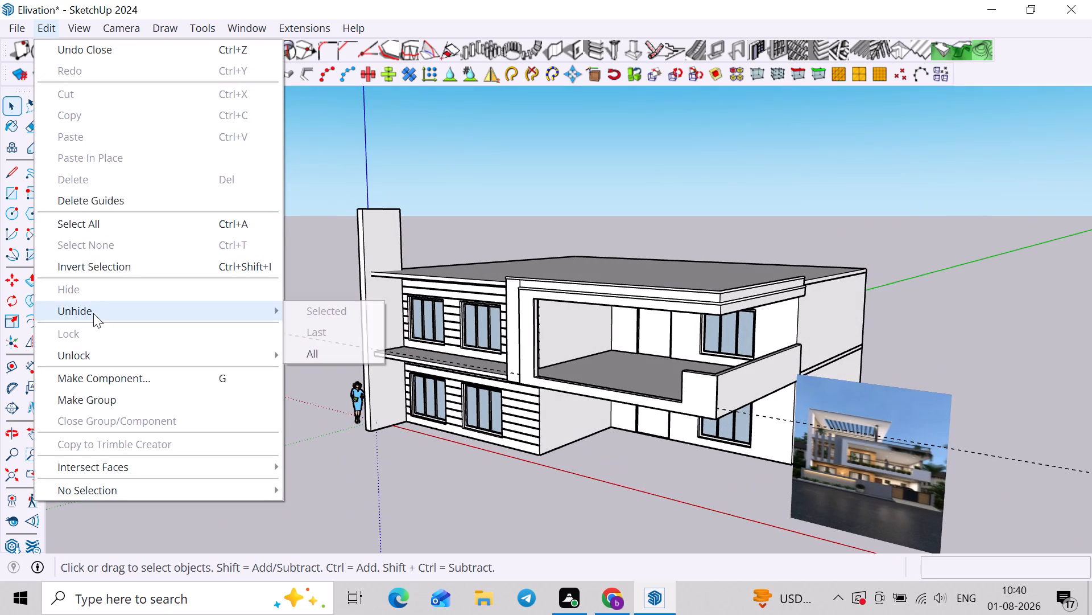
pyautogui.click(93, 313)
pyautogui.scroll(2, 695, 453)
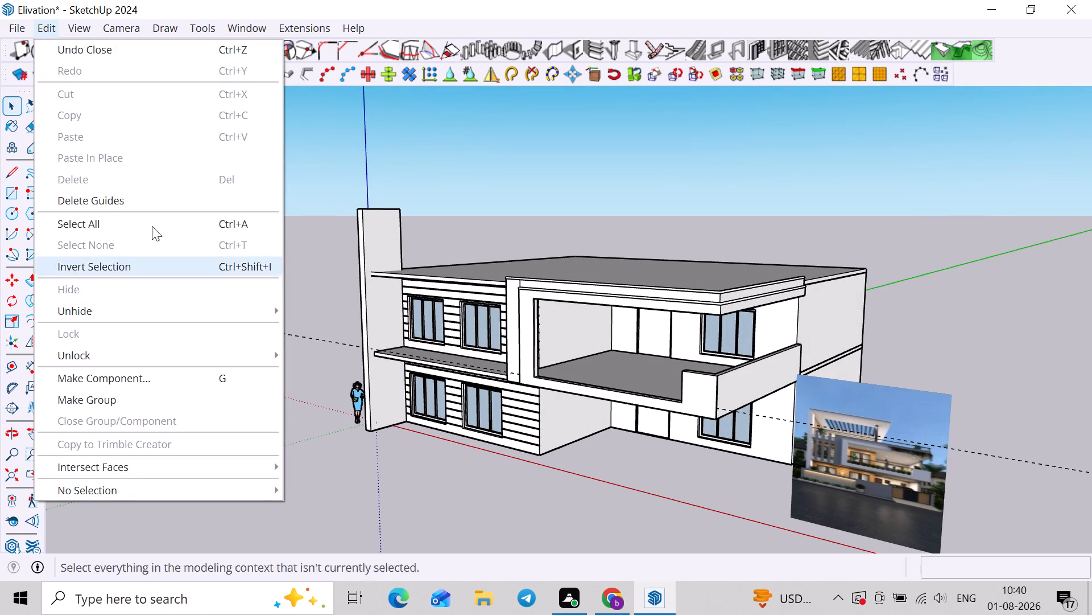
pyautogui.click(136, 206)
# Compare the house's front, balcony and roof with the reference image to see what is still missing.
pyautogui.moveTo(468, 390); pyautogui.dragTo(619, 400, button='middle')
pyautogui.keyDown('shift'); pyautogui.moveTo(628, 386); pyautogui.dragTo(478, 351, button='middle'); pyautogui.keyUp('shift')
pyautogui.scroll(2, 863, 400)
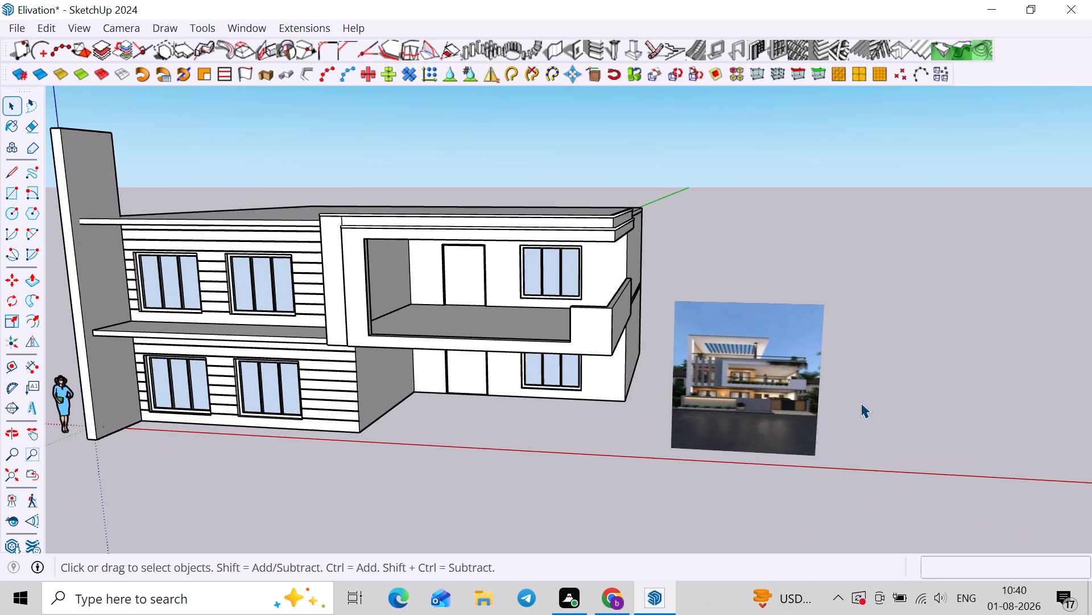
pyautogui.scroll(6, 861, 403)
pyautogui.scroll(2, 749, 380)
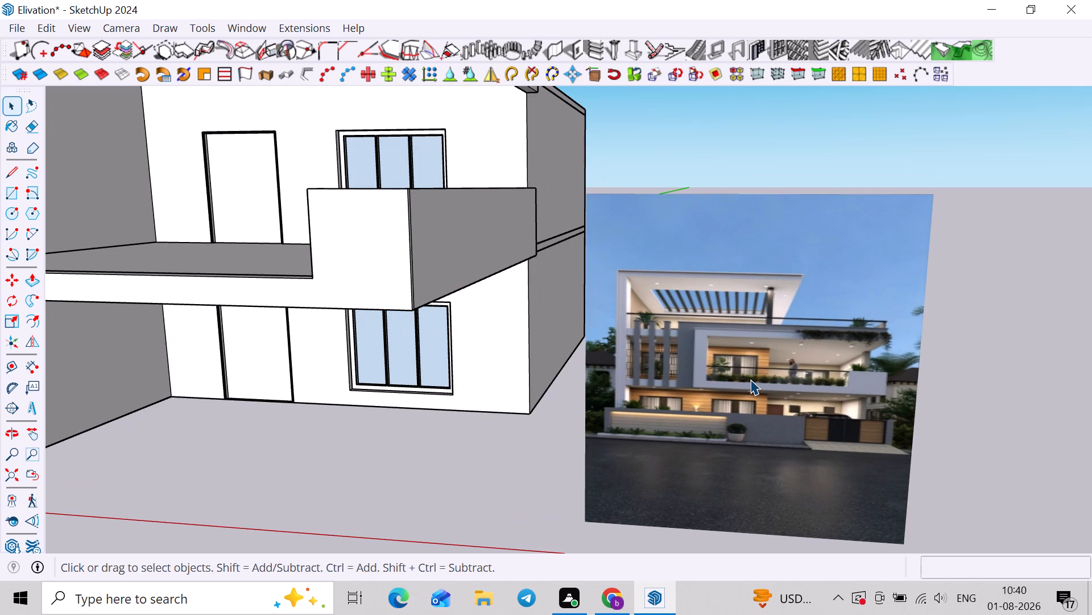
pyautogui.scroll(-11, 750, 379)
pyautogui.moveTo(748, 379); pyautogui.dragTo(718, 394, button='middle')
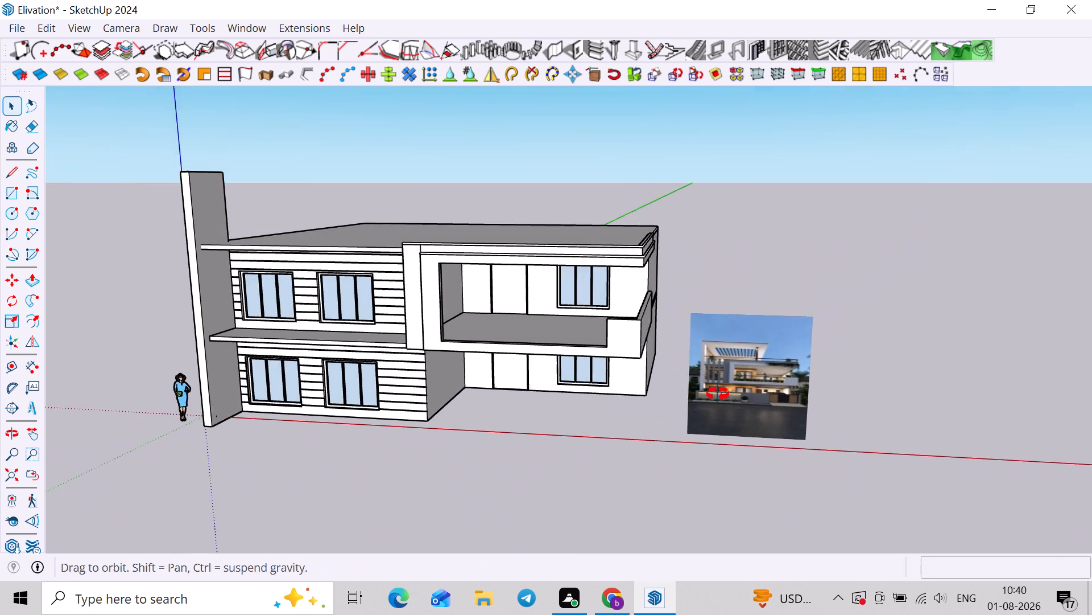
pyautogui.moveTo(718, 394); pyautogui.dragTo(696, 400, button='middle')
pyautogui.scroll(7, 740, 403)
pyautogui.scroll(-9, 741, 404)
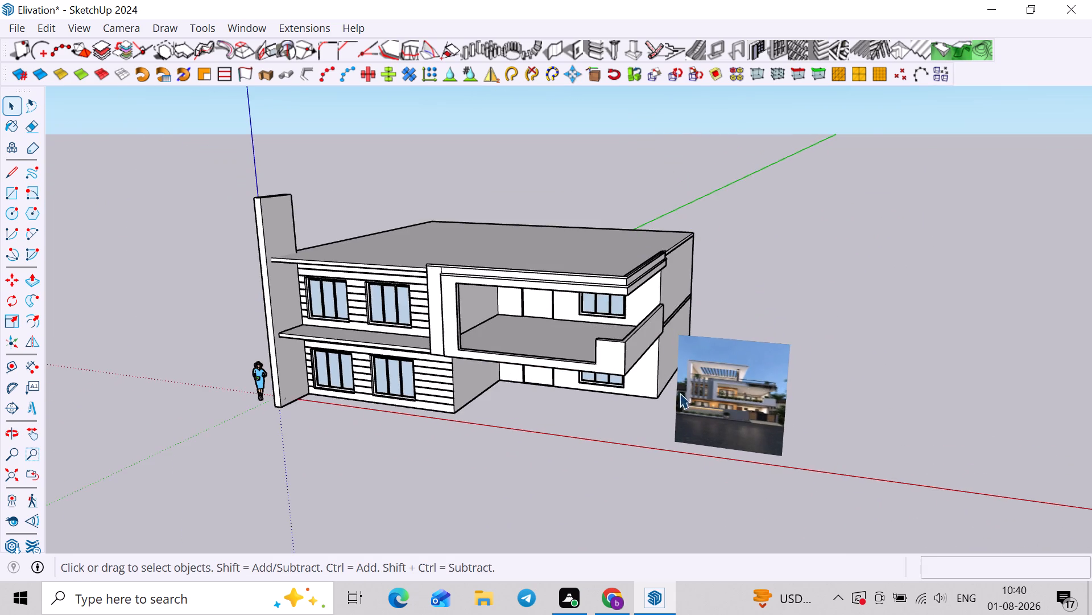
pyautogui.moveTo(668, 392); pyautogui.dragTo(752, 343, button='middle')
pyautogui.scroll(10, 824, 335)
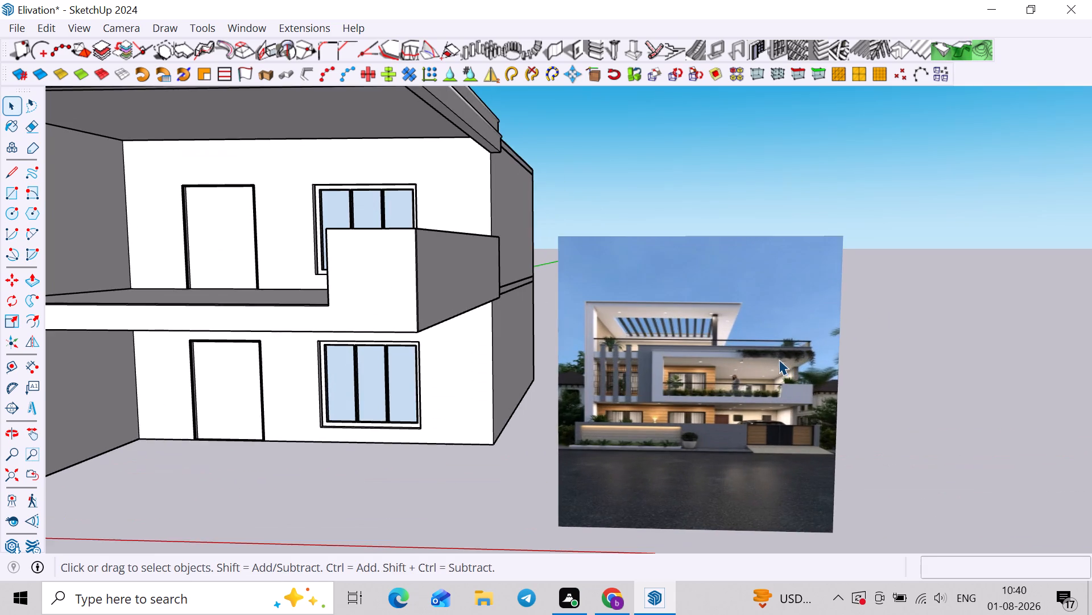
pyautogui.scroll(-9, 778, 359)
pyautogui.keyDown('shift'); pyautogui.moveTo(669, 342); pyautogui.dragTo(801, 345, button='middle'); pyautogui.keyUp('shift')
pyautogui.moveTo(715, 424); pyautogui.dragTo(668, 461, button='middle')
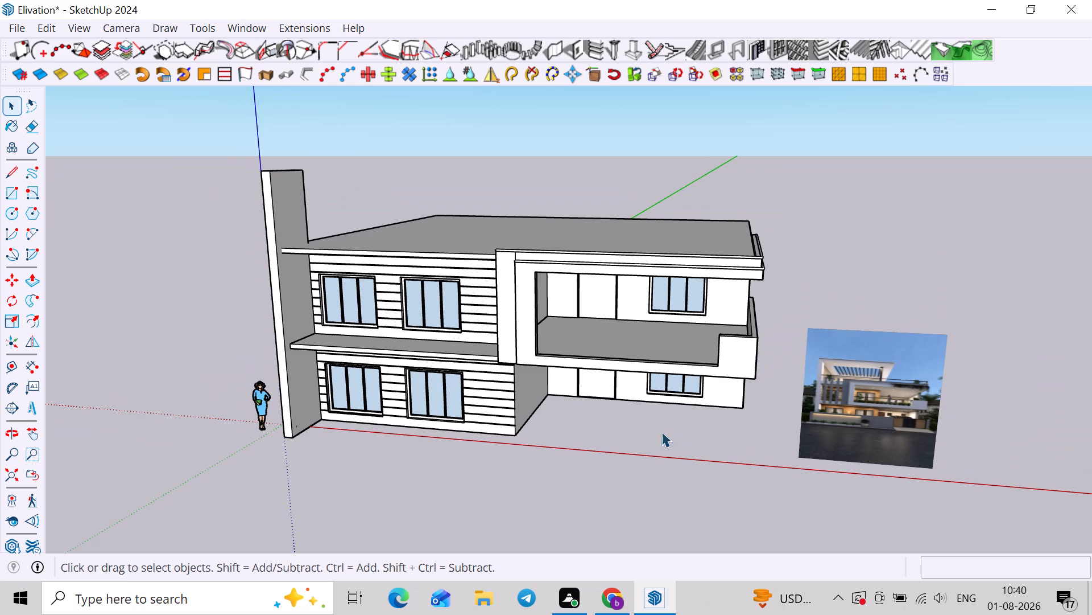
pyautogui.scroll(-4, 599, 410)
pyautogui.moveTo(587, 377); pyautogui.dragTo(403, 450, button='middle')
pyautogui.moveTo(548, 429); pyautogui.dragTo(526, 438, button='middle')
pyautogui.moveTo(620, 412); pyautogui.dragTo(624, 273, button='middle')
pyautogui.scroll(3, 645, 489)
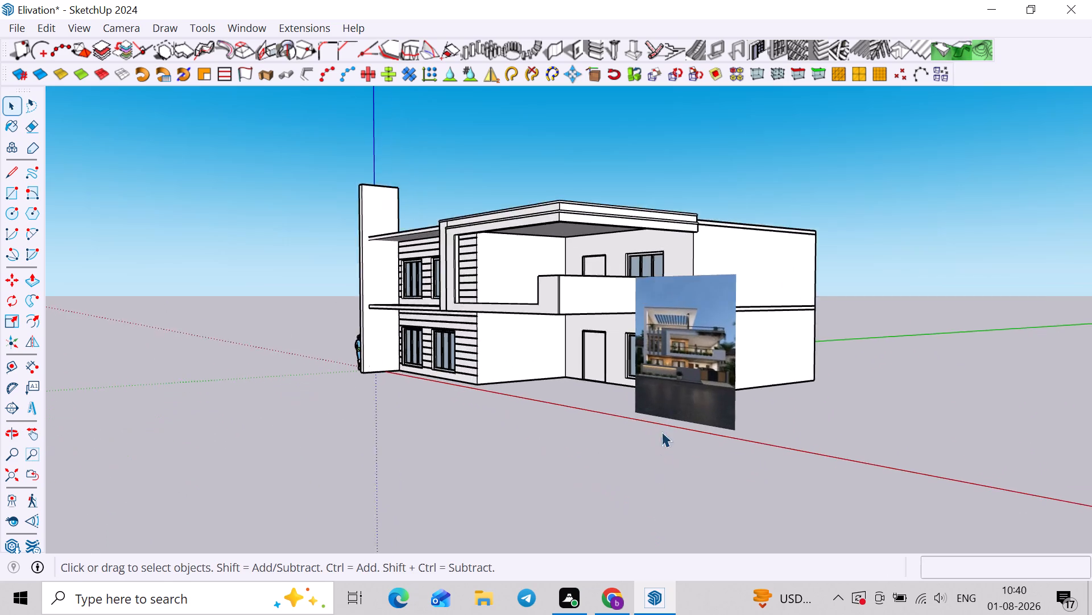
pyautogui.scroll(3, 661, 432)
# Open the tall side wall's group and push a new face from its top about 8' down to roof level.
pyautogui.keyDown('shift'); pyautogui.moveTo(667, 339); pyautogui.dragTo(640, 479, button='middle'); pyautogui.keyUp('shift')
pyautogui.moveTo(639, 404); pyautogui.dragTo(212, 485, button='middle')
pyautogui.moveTo(413, 182); pyautogui.dragTo(379, 291, button='middle')
pyautogui.scroll(7, 831, 166)
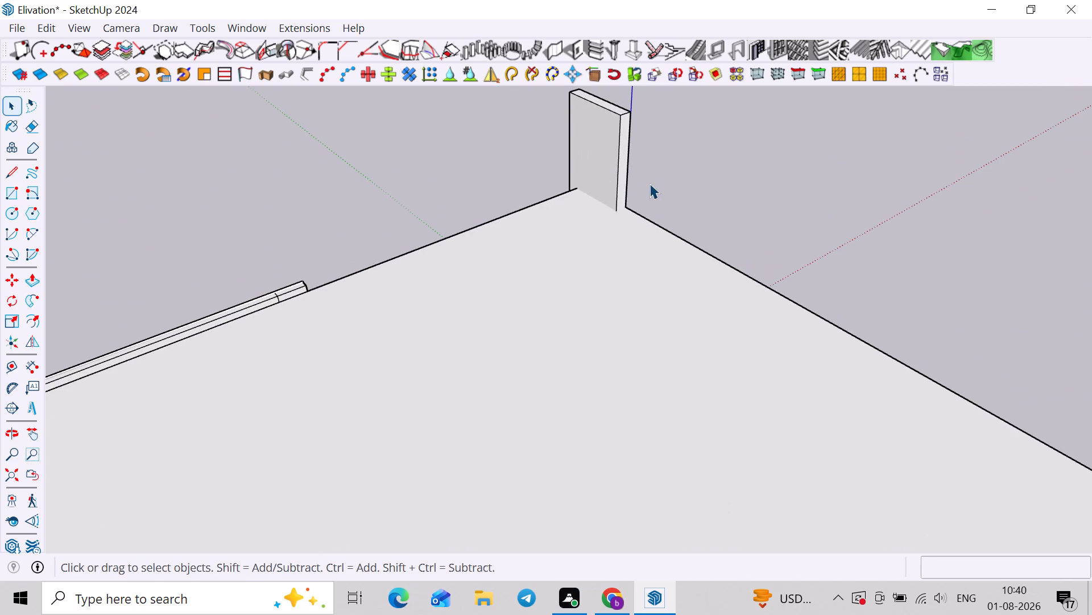
pyautogui.doubleClick(624, 183)
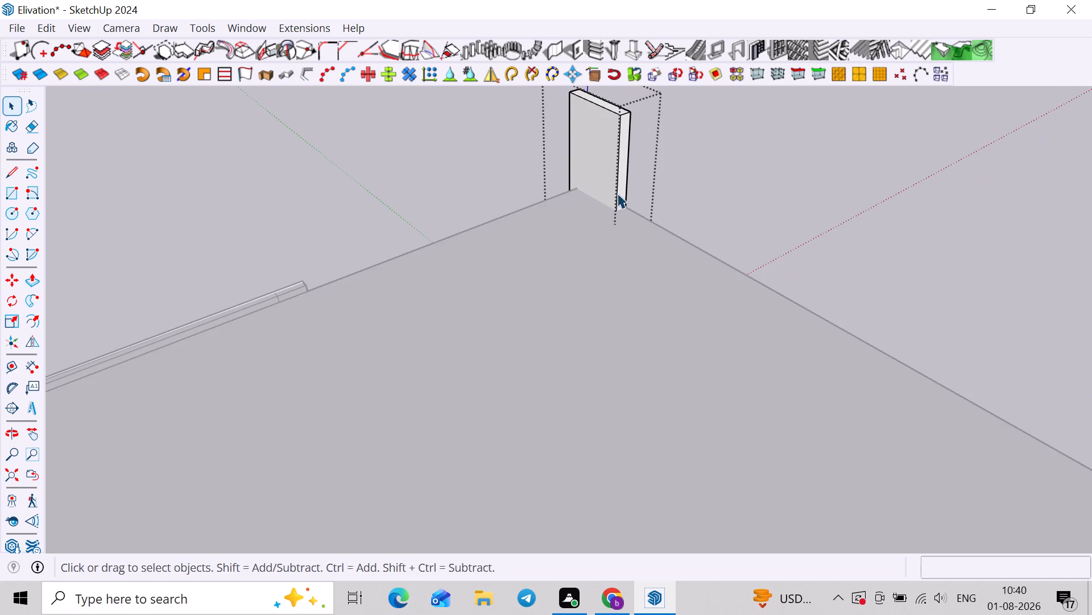
pyautogui.press('p')
pyautogui.scroll(6, 633, 163)
pyautogui.click(611, 98)
pyautogui.scroll(2, 601, 251)
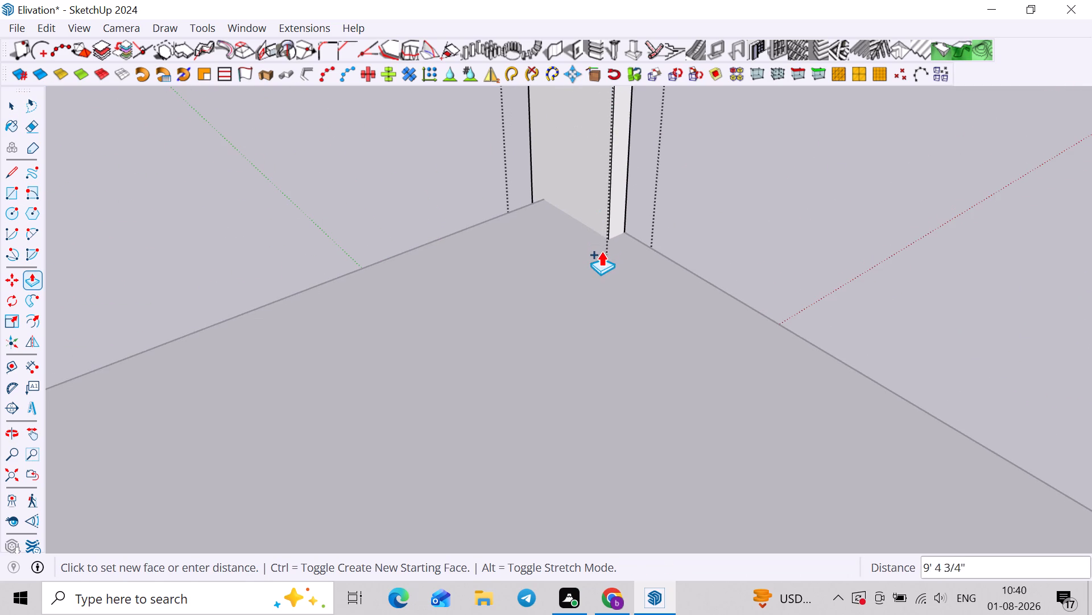
pyautogui.click(616, 236)
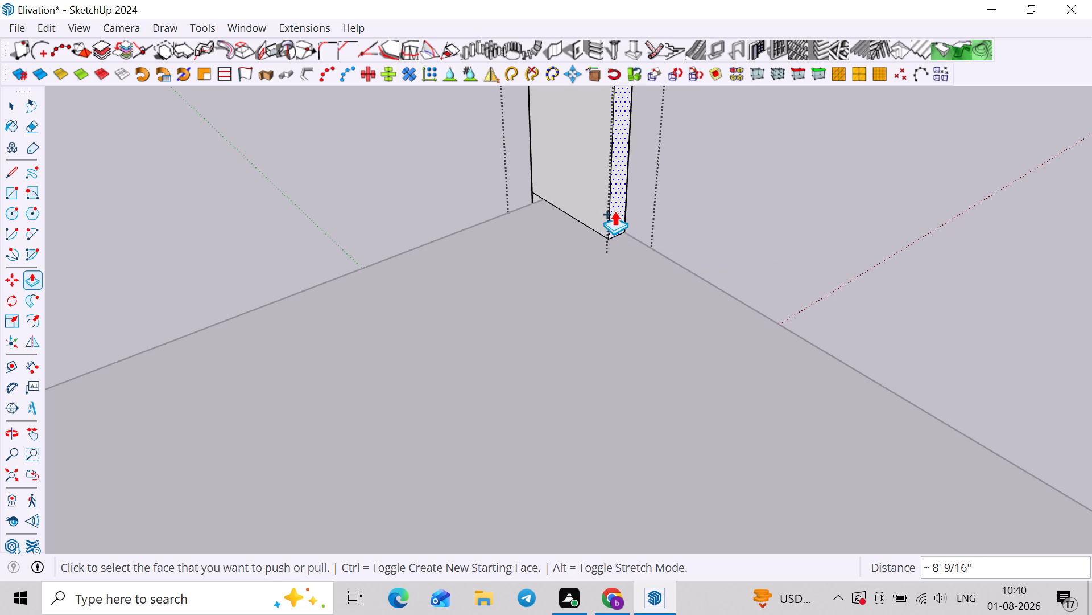
# Pull the rear face of the wall's upper part about 41' along the roof's side to the rear corner.
pyautogui.click(614, 211)
pyautogui.scroll(-8, 745, 259)
pyautogui.keyDown('shift'); pyautogui.moveTo(886, 355); pyautogui.dragTo(707, 260, button='middle'); pyautogui.keyUp('shift')
pyautogui.scroll(-3, 957, 391)
pyautogui.keyDown('shift'); pyautogui.moveTo(965, 396); pyautogui.dragTo(839, 326, button='middle'); pyautogui.keyUp('shift')
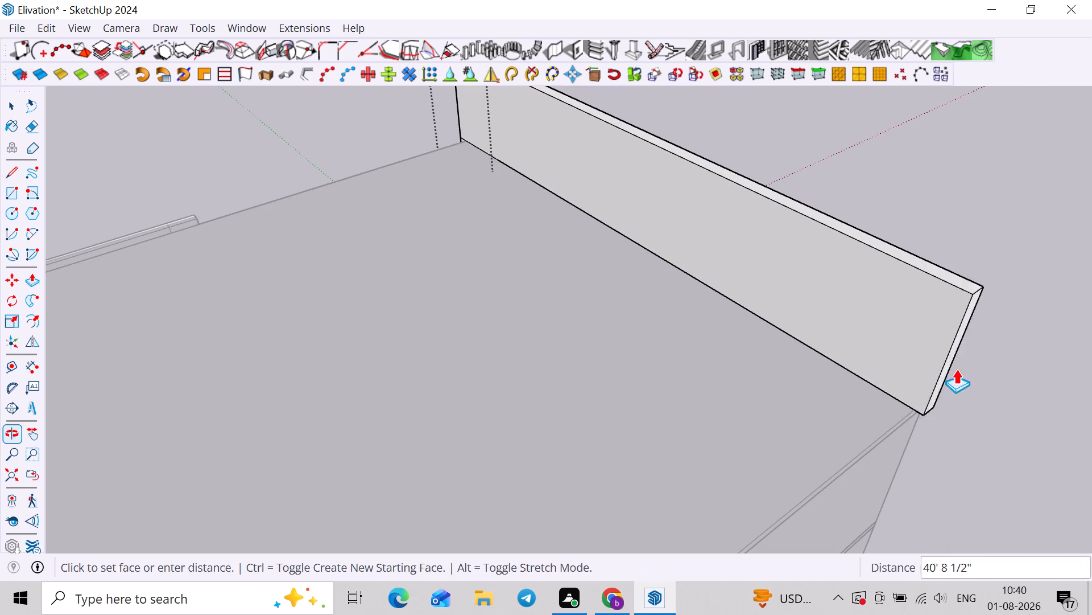
pyautogui.click(907, 416)
# Push a new face 6" inward from the rear end of the extended wall to mark off a corner strip.
pyautogui.scroll(2, 915, 399)
pyautogui.click(919, 392)
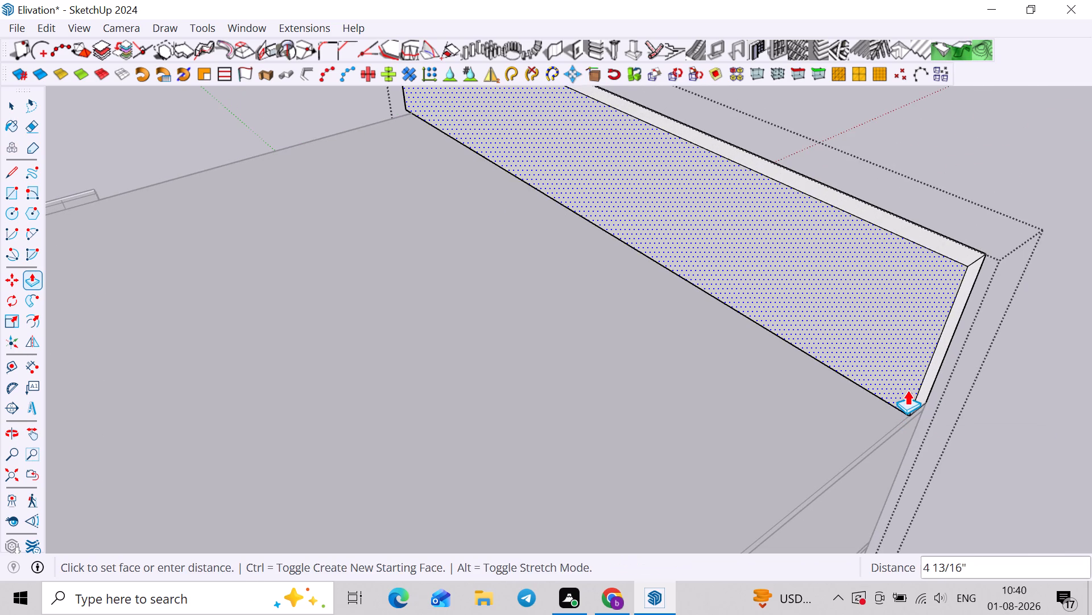
pyautogui.press('Escape')
pyautogui.scroll(3, 941, 378)
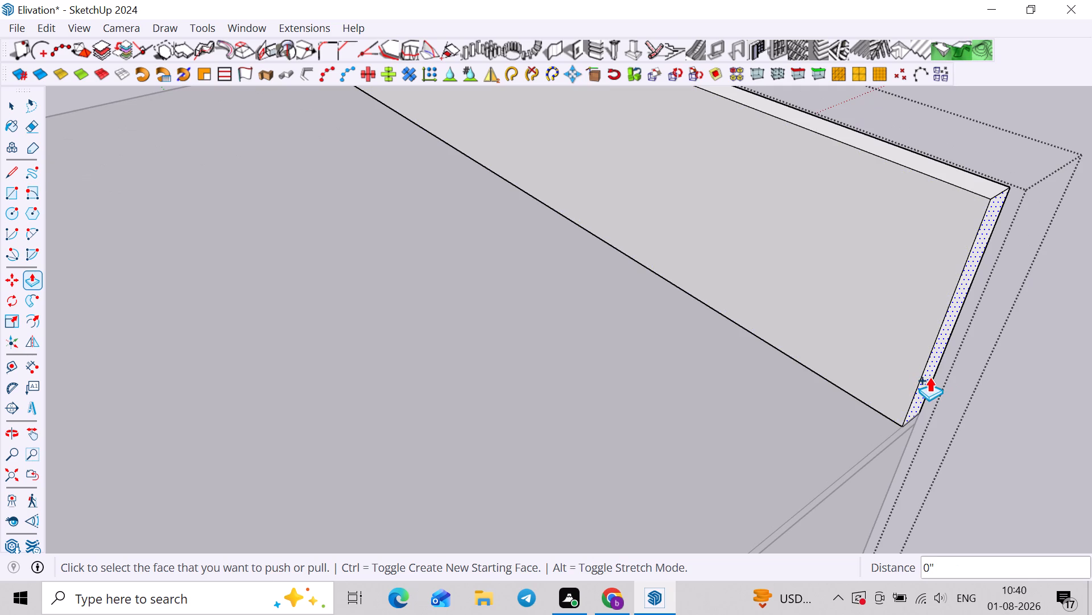
pyautogui.click(929, 377)
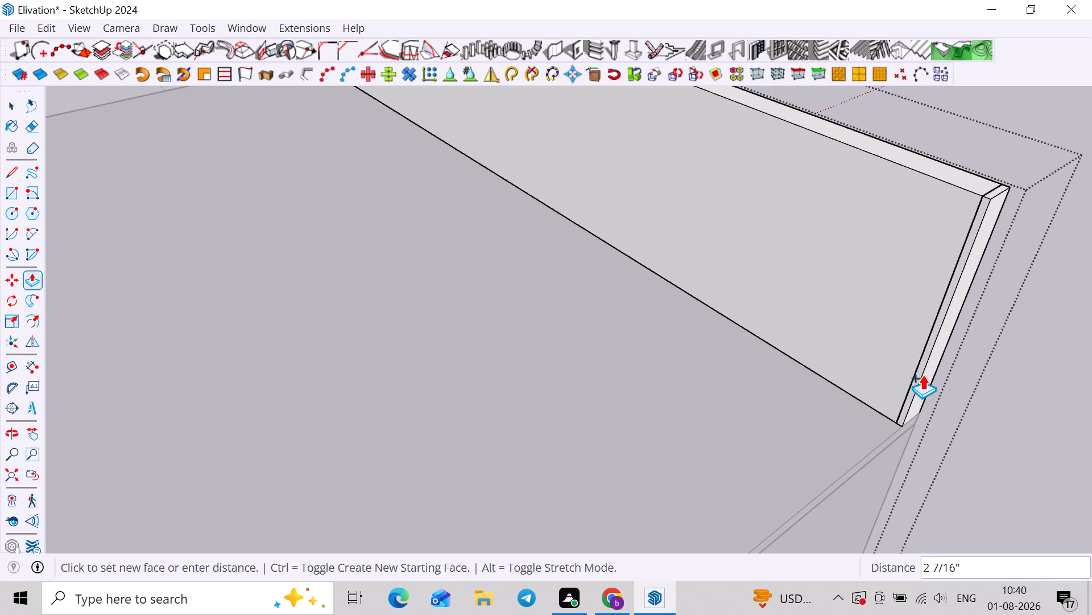
pyautogui.press('6')
pyautogui.click(921, 373)
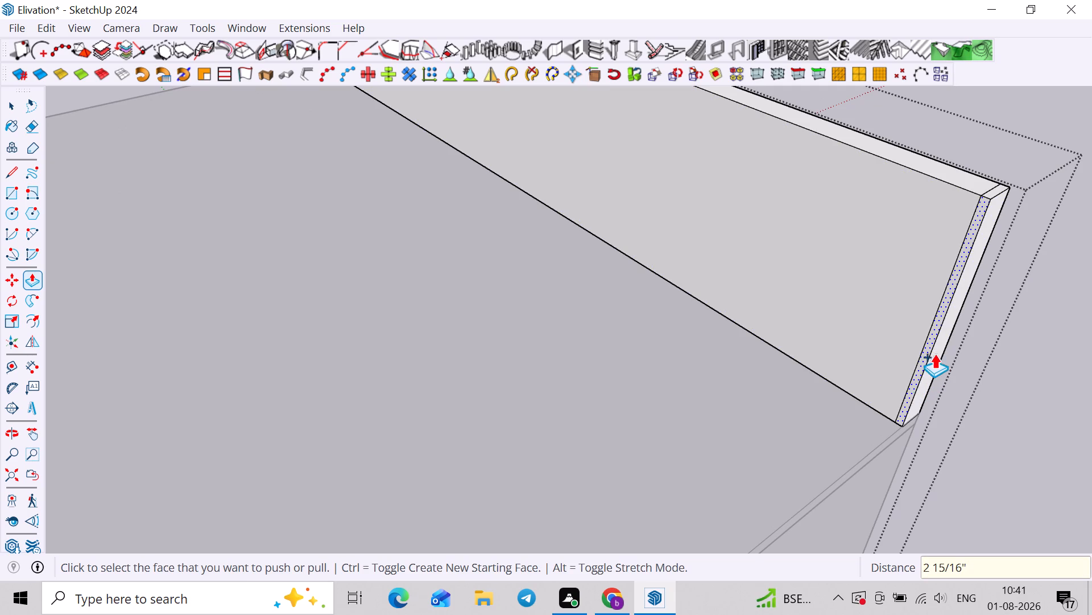
pyautogui.write('6"')
pyautogui.press('Return')
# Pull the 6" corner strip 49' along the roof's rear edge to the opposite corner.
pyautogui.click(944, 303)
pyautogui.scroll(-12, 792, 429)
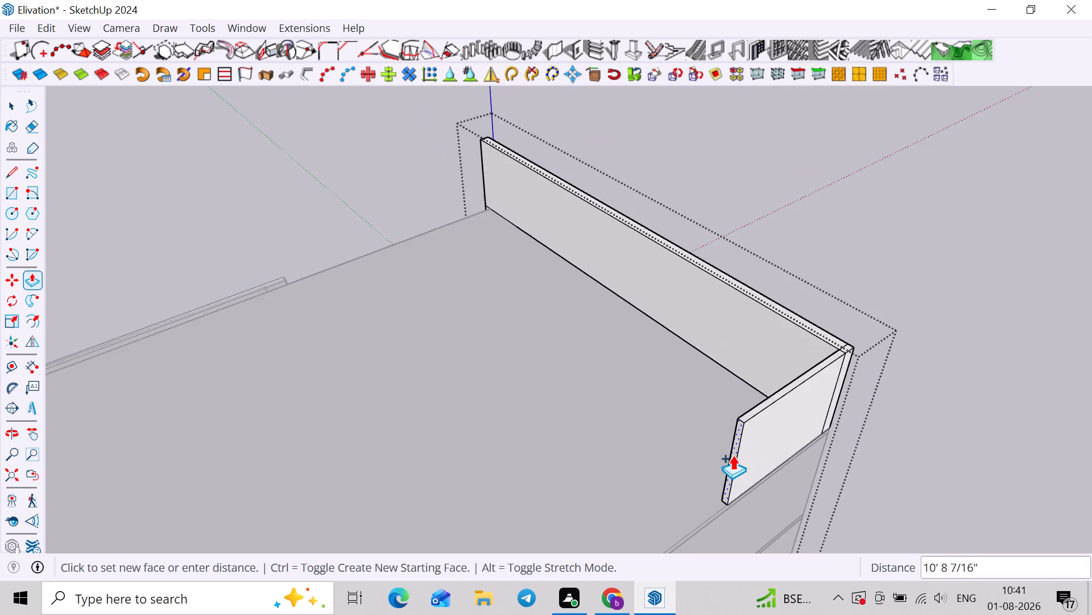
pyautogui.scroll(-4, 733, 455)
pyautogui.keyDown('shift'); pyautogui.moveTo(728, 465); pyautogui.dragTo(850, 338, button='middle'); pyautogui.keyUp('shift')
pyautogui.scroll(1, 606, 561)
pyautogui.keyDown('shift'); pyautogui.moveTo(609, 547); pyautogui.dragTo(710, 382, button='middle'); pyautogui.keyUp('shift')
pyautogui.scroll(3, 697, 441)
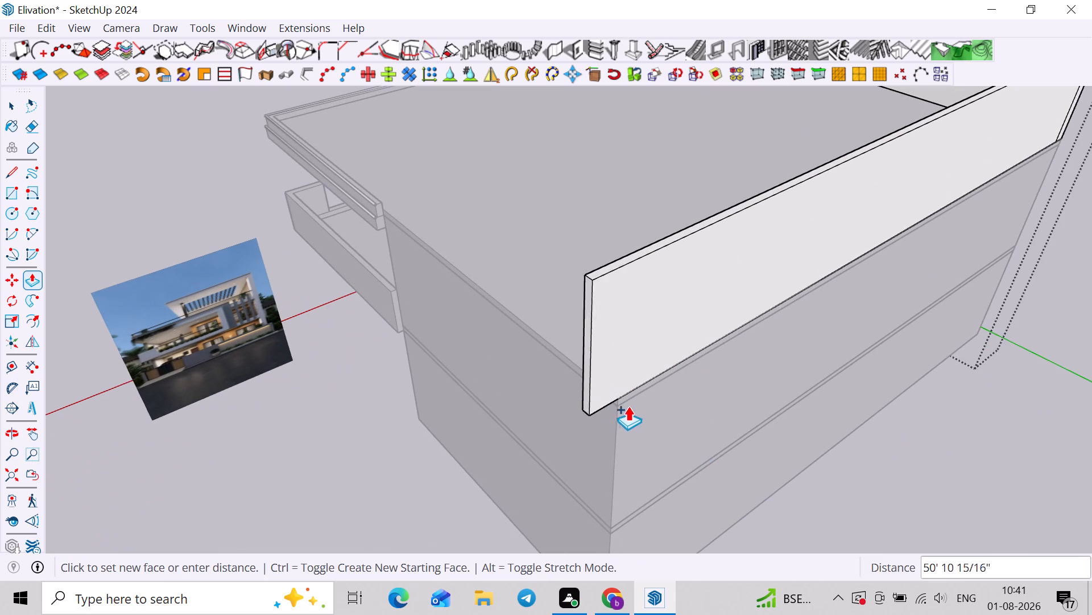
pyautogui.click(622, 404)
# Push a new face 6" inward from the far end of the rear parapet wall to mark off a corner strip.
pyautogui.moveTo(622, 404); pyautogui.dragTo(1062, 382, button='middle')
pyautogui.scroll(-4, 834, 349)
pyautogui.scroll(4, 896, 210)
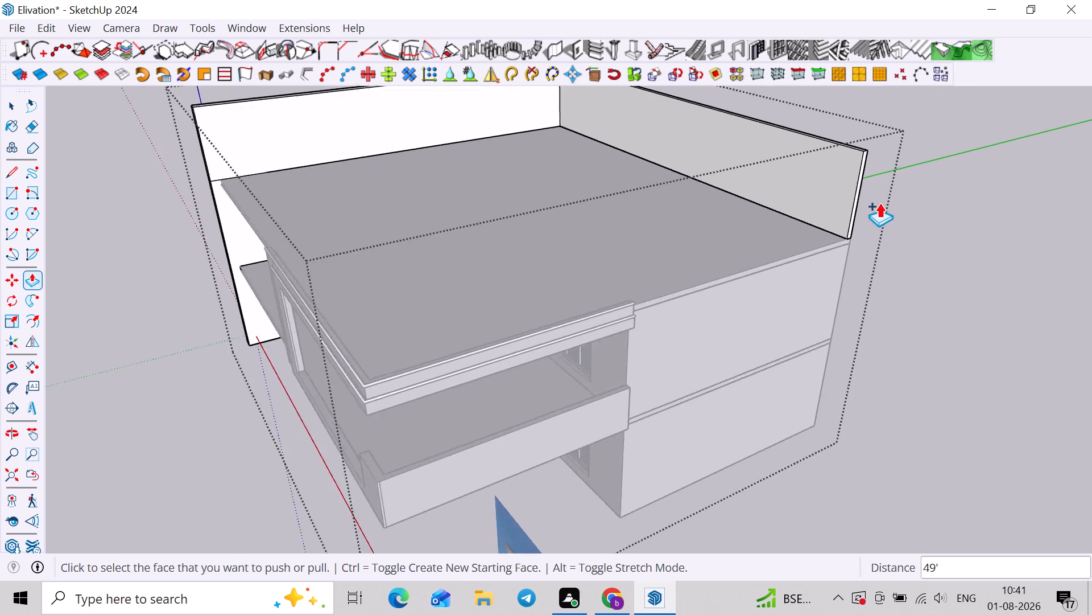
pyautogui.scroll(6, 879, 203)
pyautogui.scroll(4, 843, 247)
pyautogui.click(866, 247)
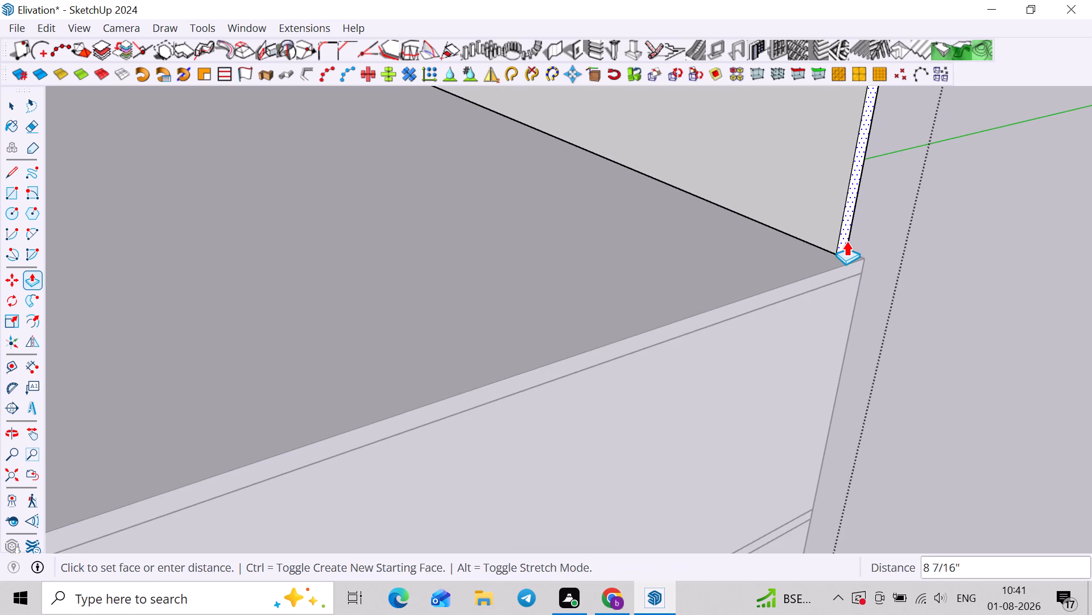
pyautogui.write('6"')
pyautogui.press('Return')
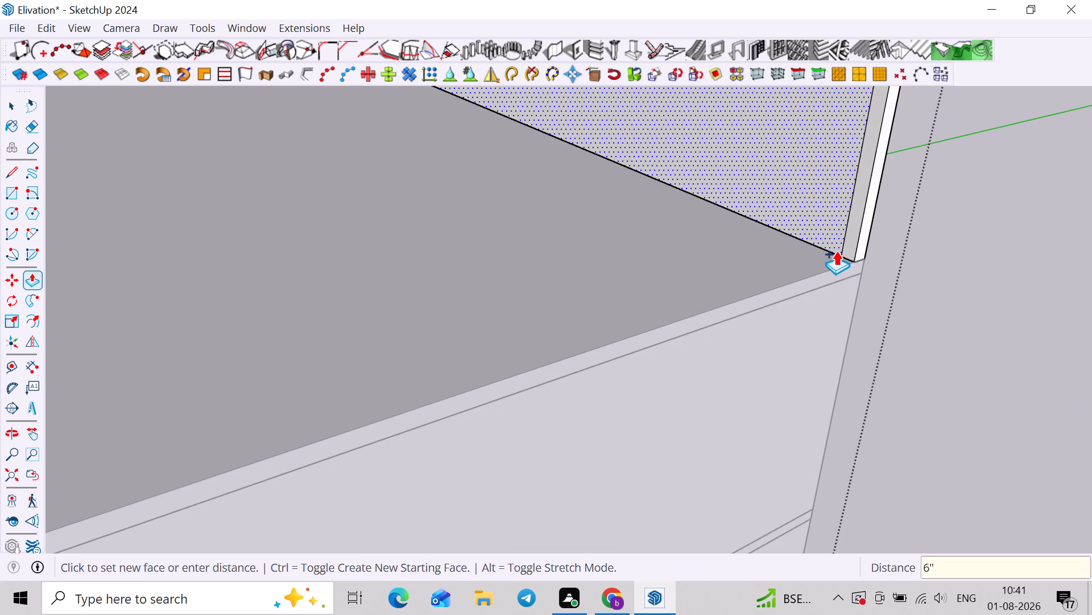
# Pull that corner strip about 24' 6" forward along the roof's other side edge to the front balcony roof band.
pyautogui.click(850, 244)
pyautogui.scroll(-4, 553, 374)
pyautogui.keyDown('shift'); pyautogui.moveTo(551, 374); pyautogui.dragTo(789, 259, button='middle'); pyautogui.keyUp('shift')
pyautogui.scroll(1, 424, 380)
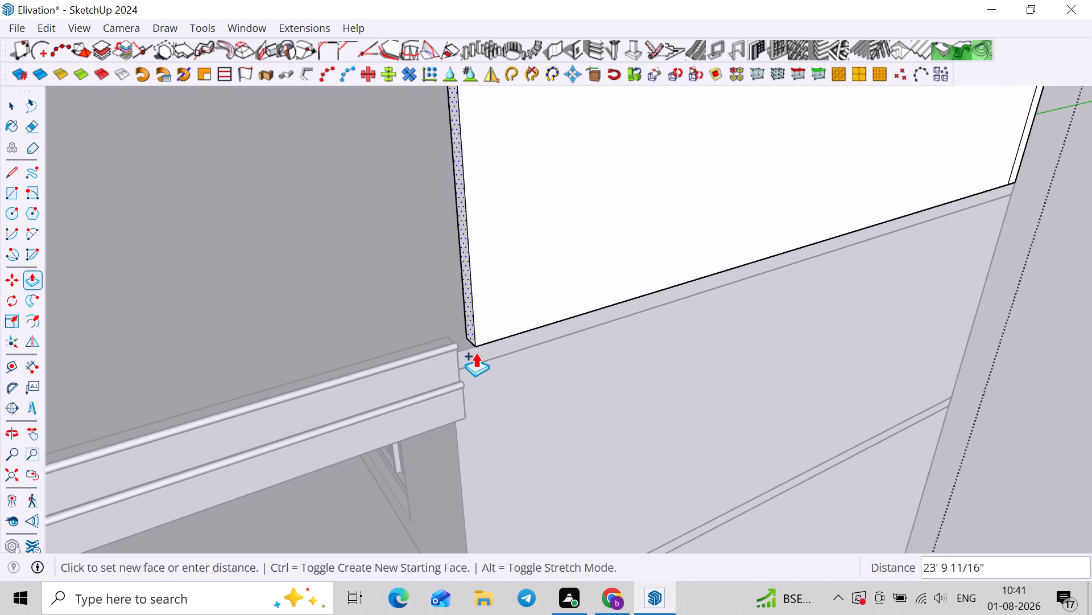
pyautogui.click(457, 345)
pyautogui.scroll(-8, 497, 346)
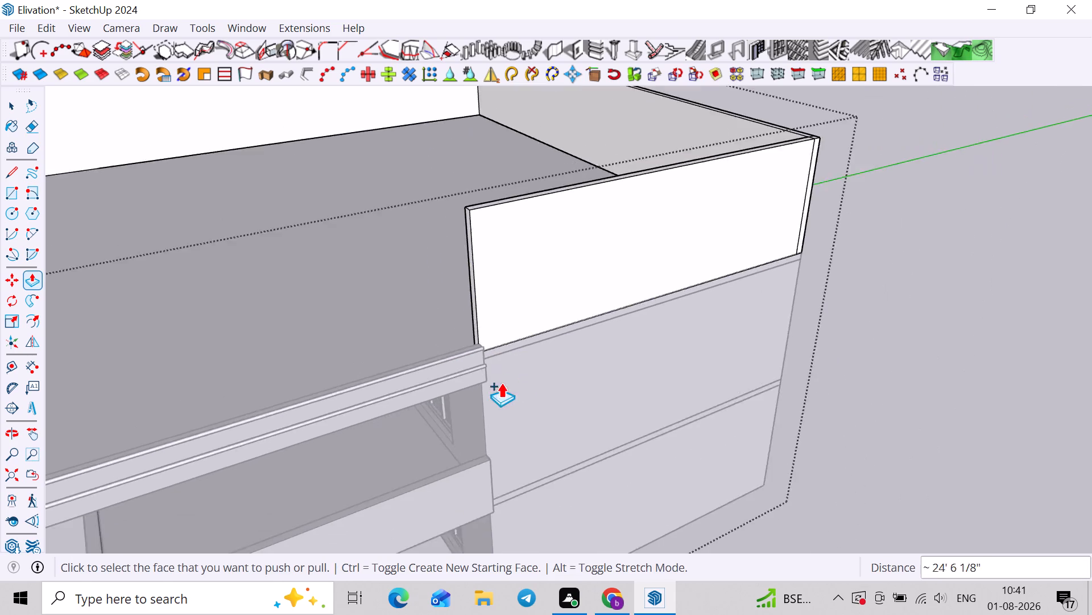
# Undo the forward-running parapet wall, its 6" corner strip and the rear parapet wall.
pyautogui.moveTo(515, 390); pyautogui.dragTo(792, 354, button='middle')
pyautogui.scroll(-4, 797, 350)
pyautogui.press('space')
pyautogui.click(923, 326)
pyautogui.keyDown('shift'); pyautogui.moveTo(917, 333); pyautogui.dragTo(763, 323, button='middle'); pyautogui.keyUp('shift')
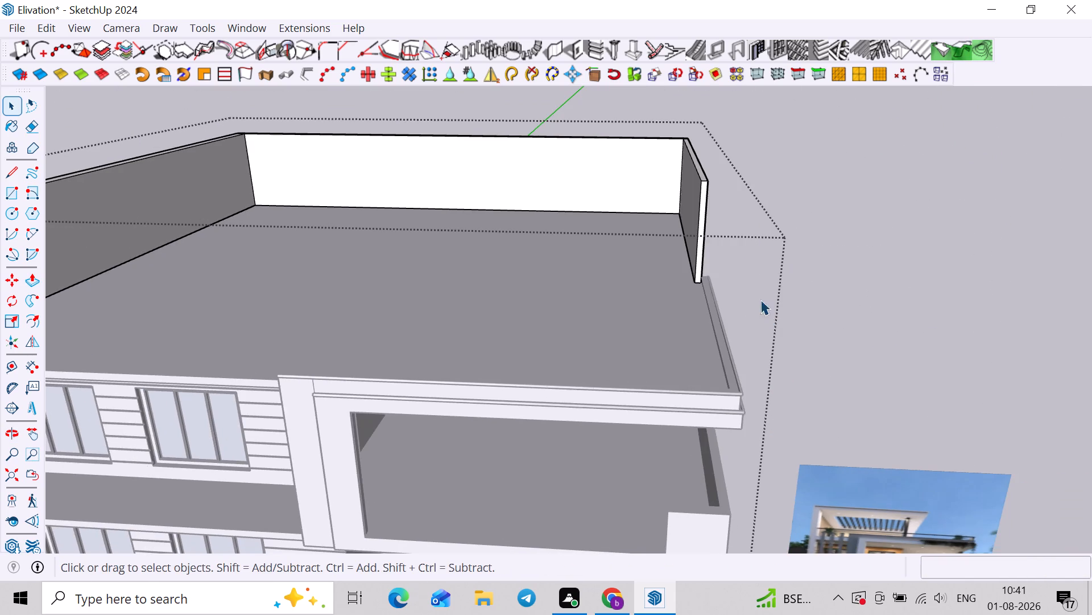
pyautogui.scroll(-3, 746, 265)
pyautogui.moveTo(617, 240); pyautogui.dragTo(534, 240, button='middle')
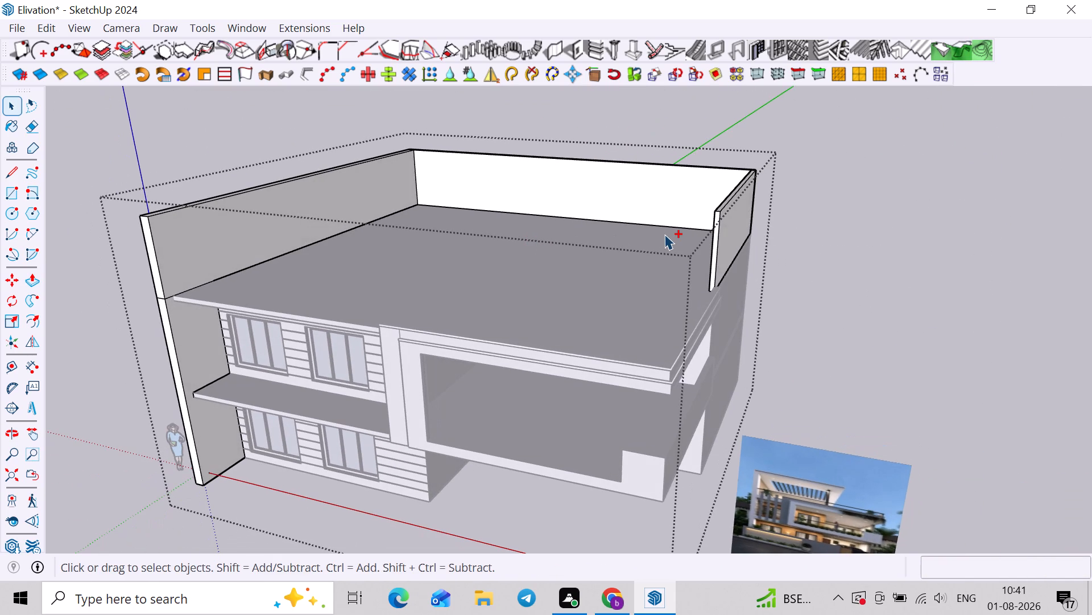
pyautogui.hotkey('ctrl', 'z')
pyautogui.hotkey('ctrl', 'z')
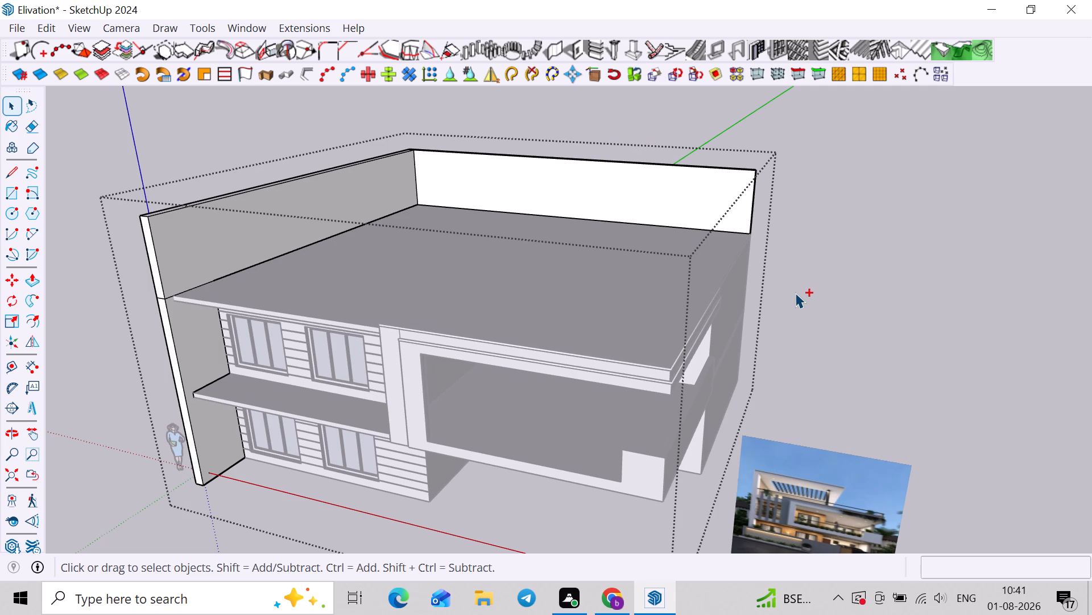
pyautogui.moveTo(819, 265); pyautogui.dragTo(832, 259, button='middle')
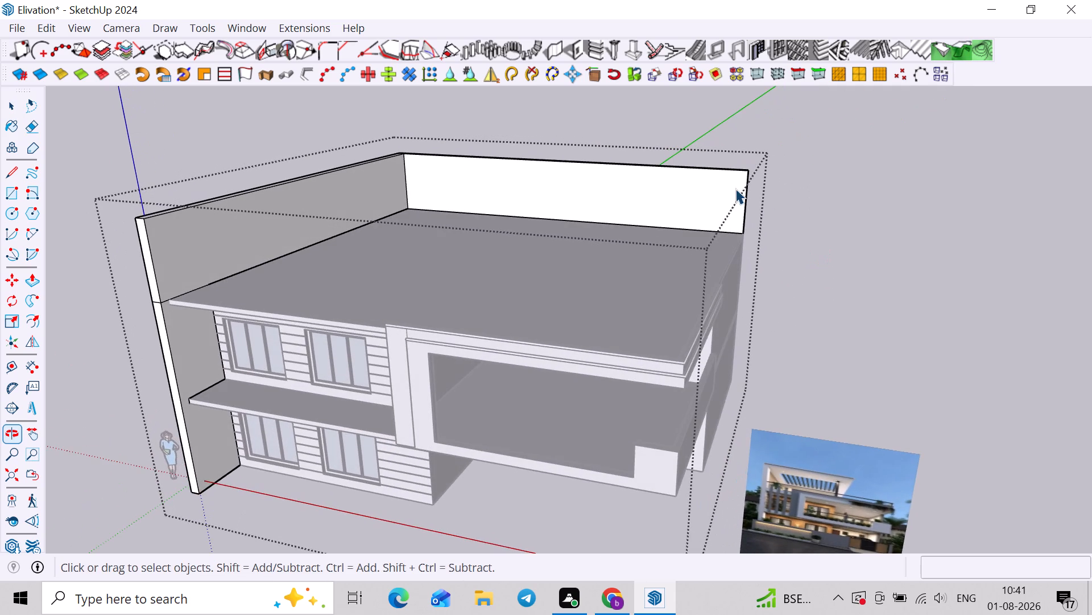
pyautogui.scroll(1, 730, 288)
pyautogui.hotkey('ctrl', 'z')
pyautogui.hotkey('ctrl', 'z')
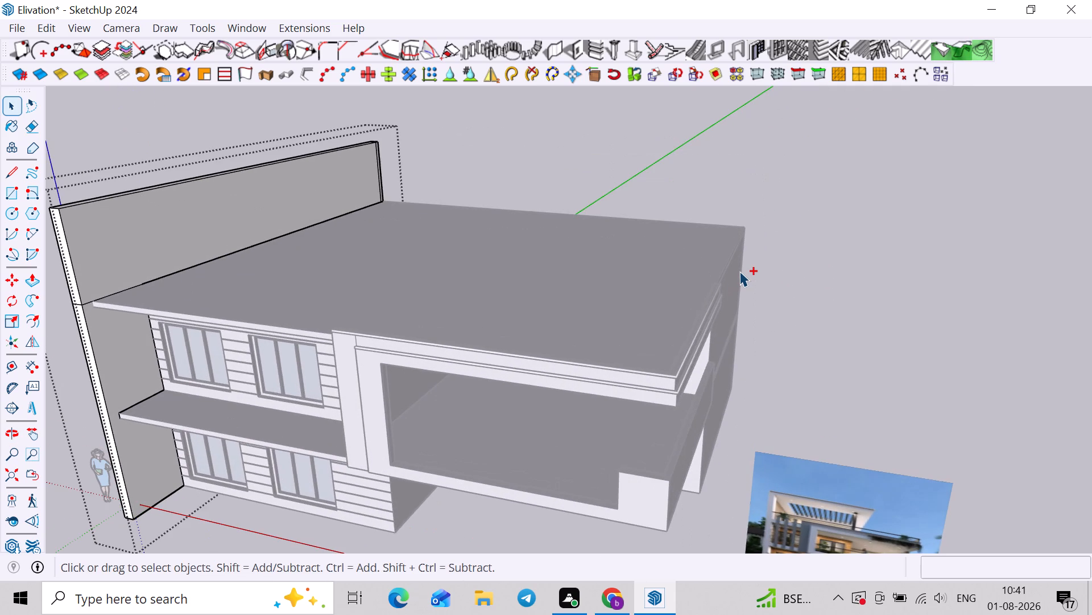
# Examine the extended side wall, its rear end and the open roof against the reference image.
pyautogui.scroll(-1, 739, 271)
pyautogui.keyDown('shift'); pyautogui.moveTo(804, 311); pyautogui.dragTo(804, 191, button='middle'); pyautogui.keyUp('shift')
pyautogui.moveTo(807, 343); pyautogui.dragTo(780, 322, button='middle')
pyautogui.keyDown('shift'); pyautogui.moveTo(759, 301); pyautogui.dragTo(793, 460, button='middle'); pyautogui.keyUp('shift')
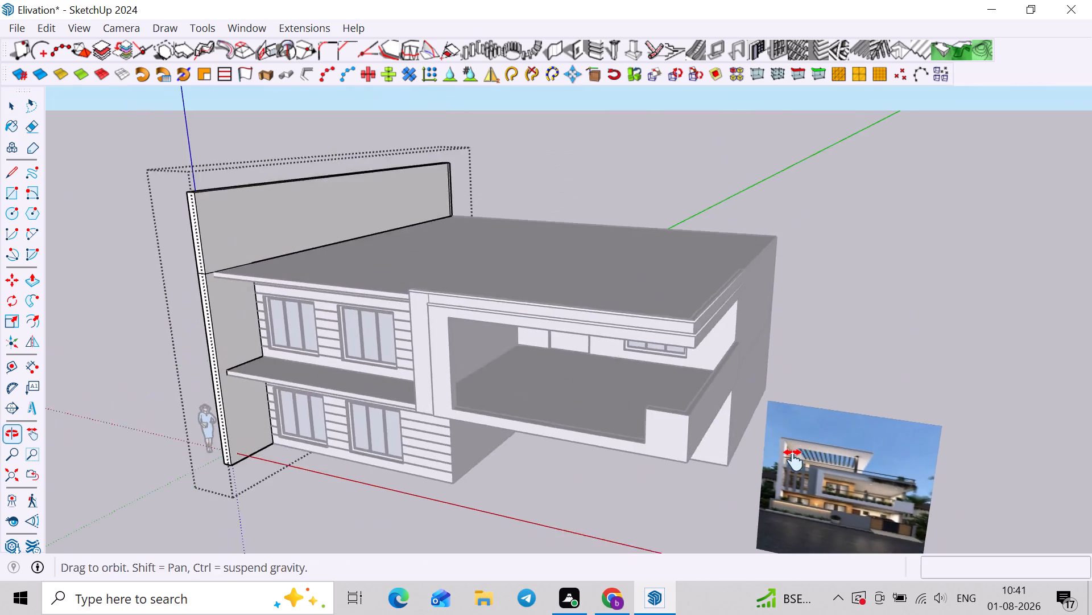
pyautogui.keyDown('shift'); pyautogui.moveTo(793, 460); pyautogui.dragTo(793, 461, button='middle'); pyautogui.keyUp('shift')
pyautogui.moveTo(750, 387); pyautogui.dragTo(589, 392, button='middle')
pyautogui.scroll(13, 604, 187)
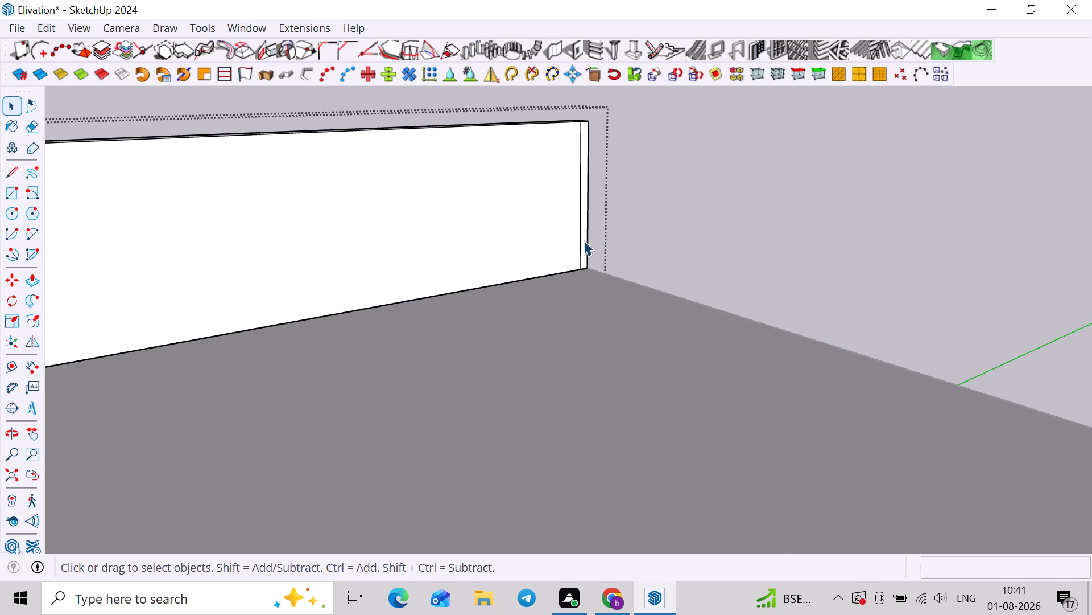
pyautogui.scroll(-8, 584, 240)
pyautogui.moveTo(555, 291); pyautogui.dragTo(740, 286, button='middle')
pyautogui.scroll(-8, 702, 289)
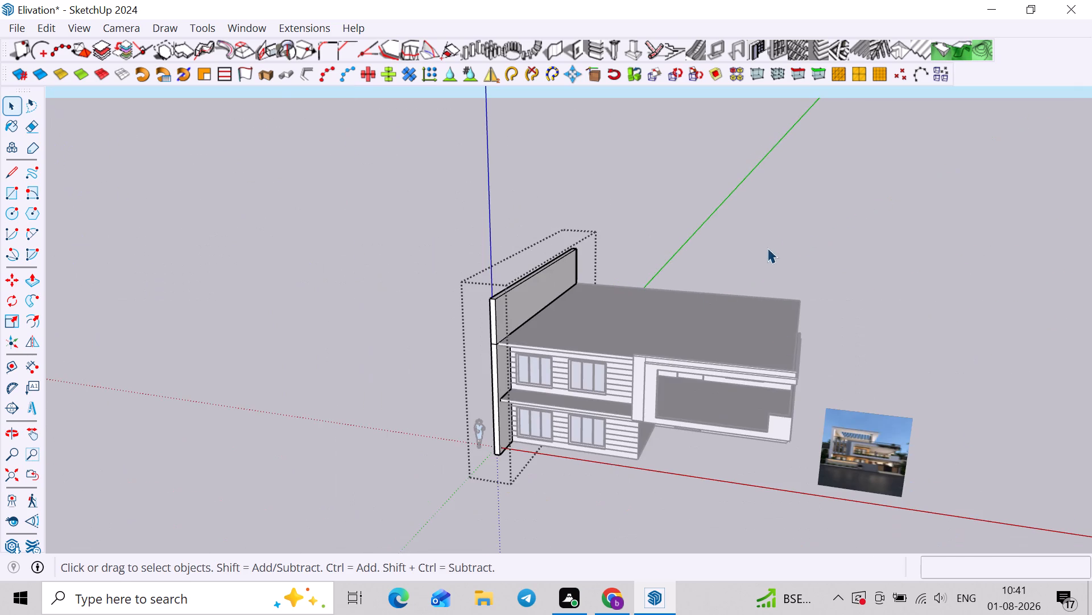
# Push a new face 6" down from the top of the raised side wall to mark off a strip along its upper edge.
pyautogui.moveTo(966, 441); pyautogui.dragTo(934, 311, button='middle')
pyautogui.scroll(4, 558, 252)
pyautogui.moveTo(553, 360); pyautogui.dragTo(631, 462, button='middle')
pyautogui.scroll(9, 513, 308)
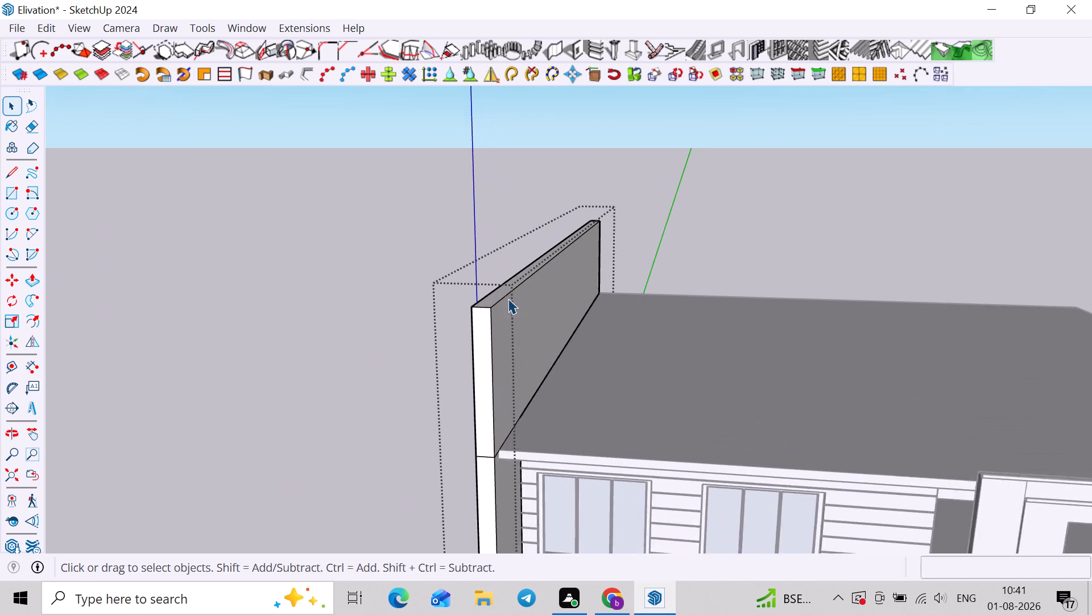
pyautogui.press('p')
pyautogui.scroll(2, 498, 288)
pyautogui.click(494, 300)
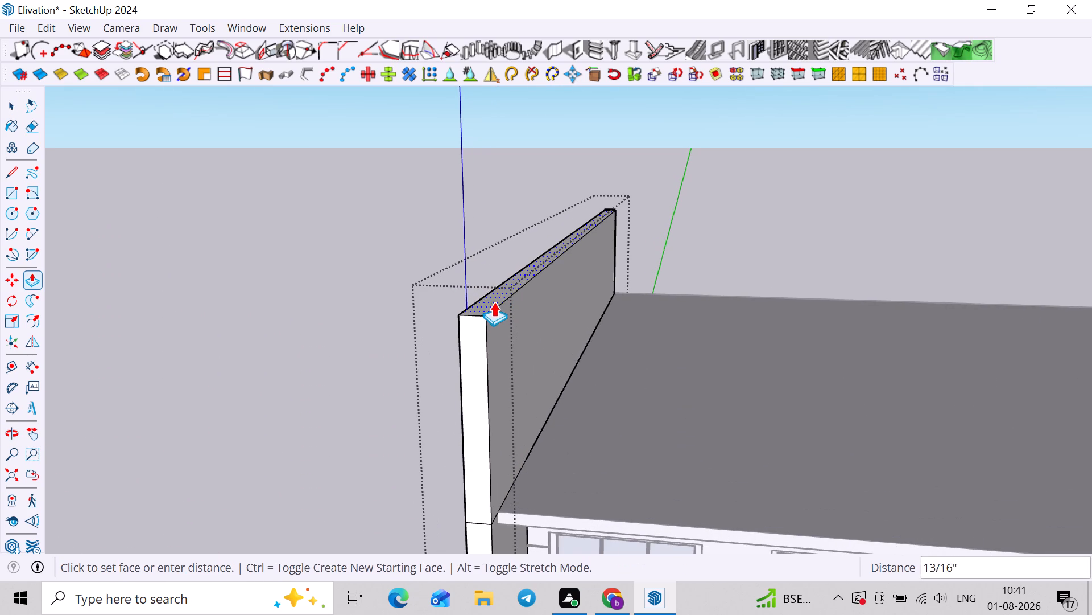
pyautogui.press('6')
pyautogui.hotkey('shift', '"')
pyautogui.press('Return')
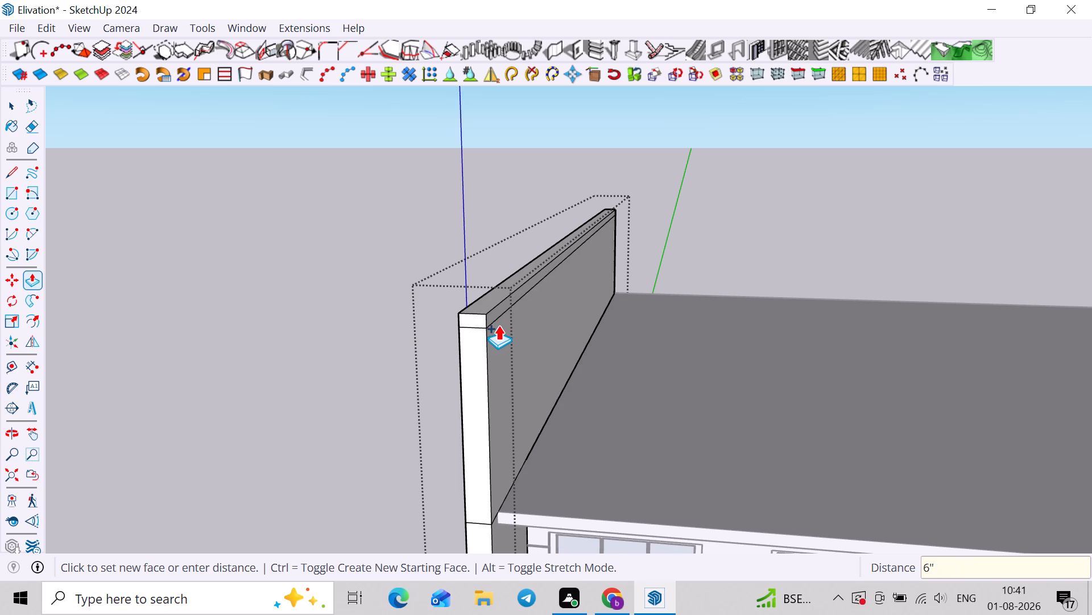
# Pull the top strip's inner face 24' across the roof as an overhead slab, aligned with the facade column's edge.
pyautogui.scroll(2, 499, 331)
pyautogui.click(493, 319)
pyautogui.scroll(-5, 675, 342)
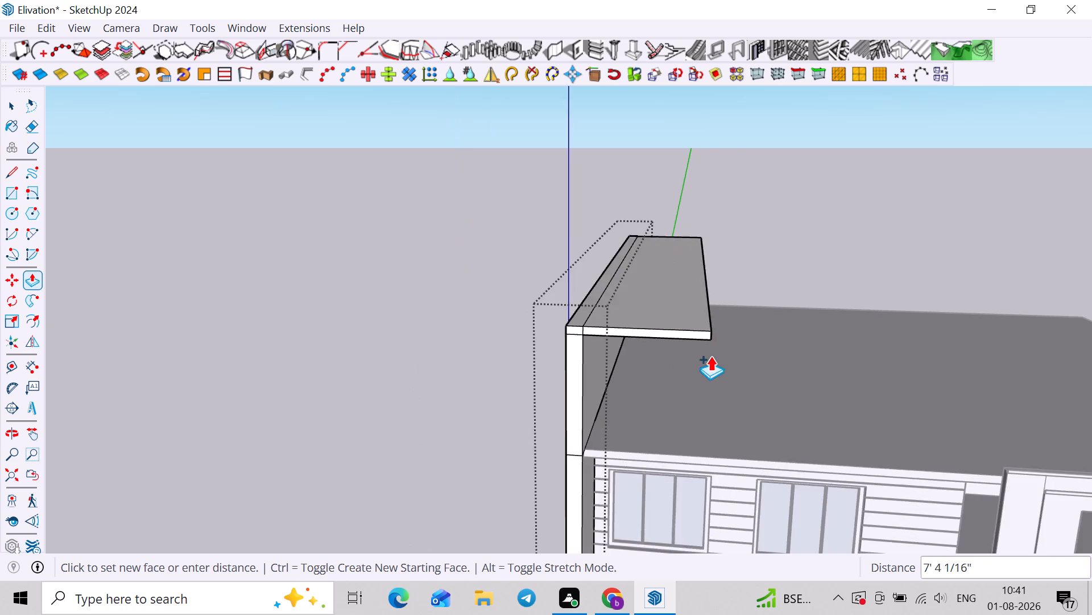
pyautogui.scroll(-3, 710, 356)
pyautogui.keyDown('shift'); pyautogui.moveTo(731, 356); pyautogui.dragTo(607, 302, button='middle'); pyautogui.keyUp('shift')
pyautogui.moveTo(690, 333); pyautogui.dragTo(750, 288, button='middle')
pyautogui.scroll(2, 744, 305)
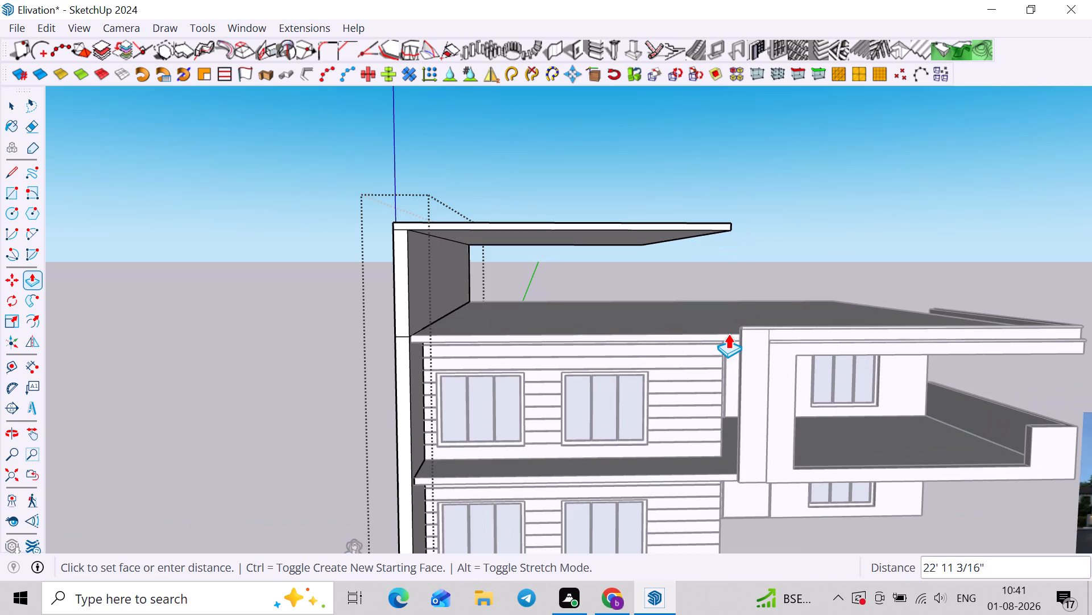
pyautogui.keyDown('shift'); pyautogui.moveTo(726, 334); pyautogui.dragTo(565, 290, button='middle'); pyautogui.keyUp('shift')
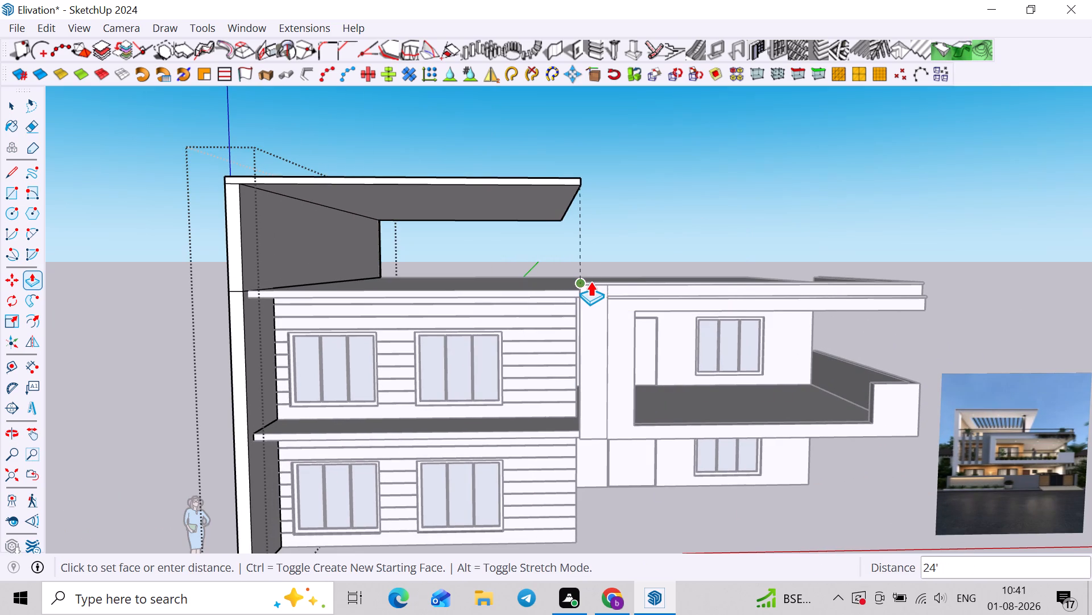
pyautogui.click(590, 281)
# Pull the corner strip at the side wall's rear end 24' across as a rear wall reaching the overhead slab's far edge.
pyautogui.moveTo(590, 281); pyautogui.dragTo(503, 311, button='middle')
pyautogui.scroll(5, 537, 189)
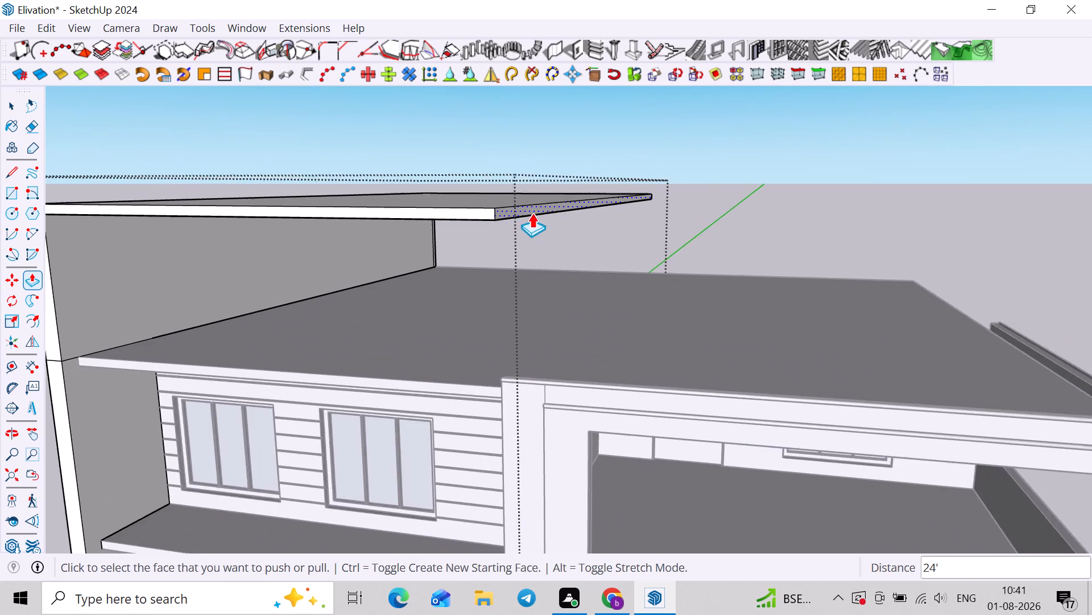
pyautogui.moveTo(507, 218); pyautogui.dragTo(657, 200, button='middle')
pyautogui.scroll(-3, 657, 202)
pyautogui.moveTo(684, 245); pyautogui.dragTo(690, 215, button='middle')
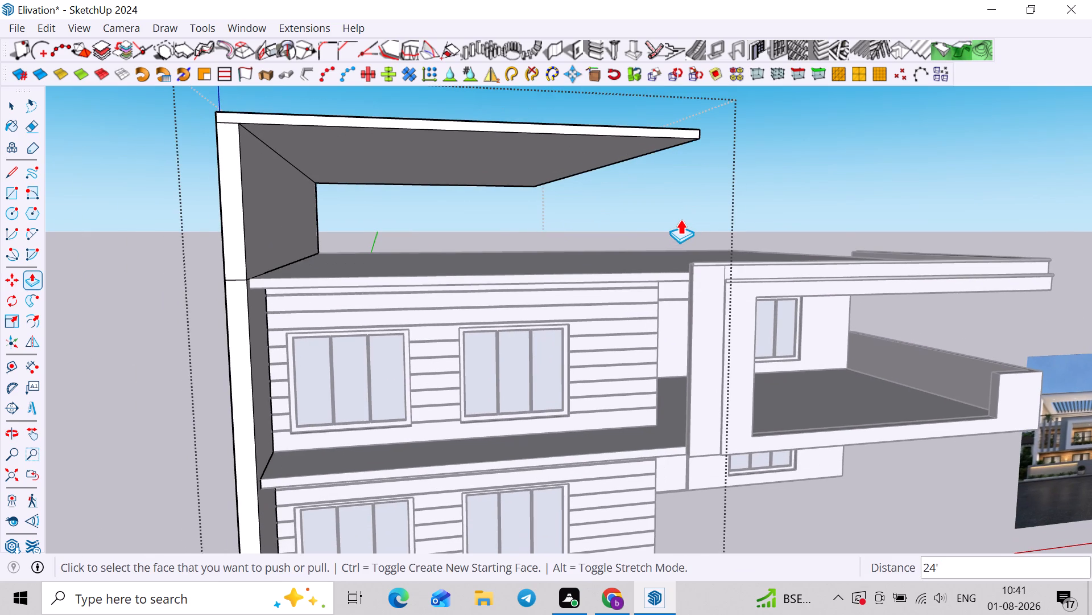
pyautogui.keyDown('shift'); pyautogui.moveTo(701, 225); pyautogui.dragTo(532, 216, button='middle'); pyautogui.keyUp('shift')
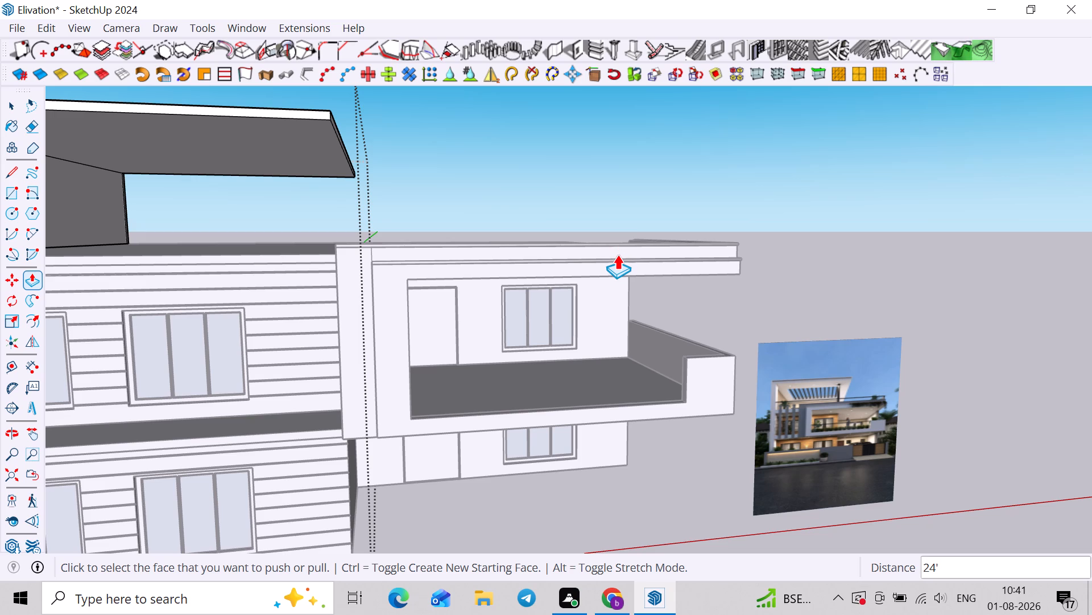
pyautogui.scroll(-3, 617, 255)
pyautogui.moveTo(622, 254); pyautogui.dragTo(304, 312, button='middle')
pyautogui.moveTo(639, 272); pyautogui.dragTo(414, 326, button='middle')
pyautogui.moveTo(711, 285); pyautogui.dragTo(409, 225, button='middle')
pyautogui.scroll(5, 892, 169)
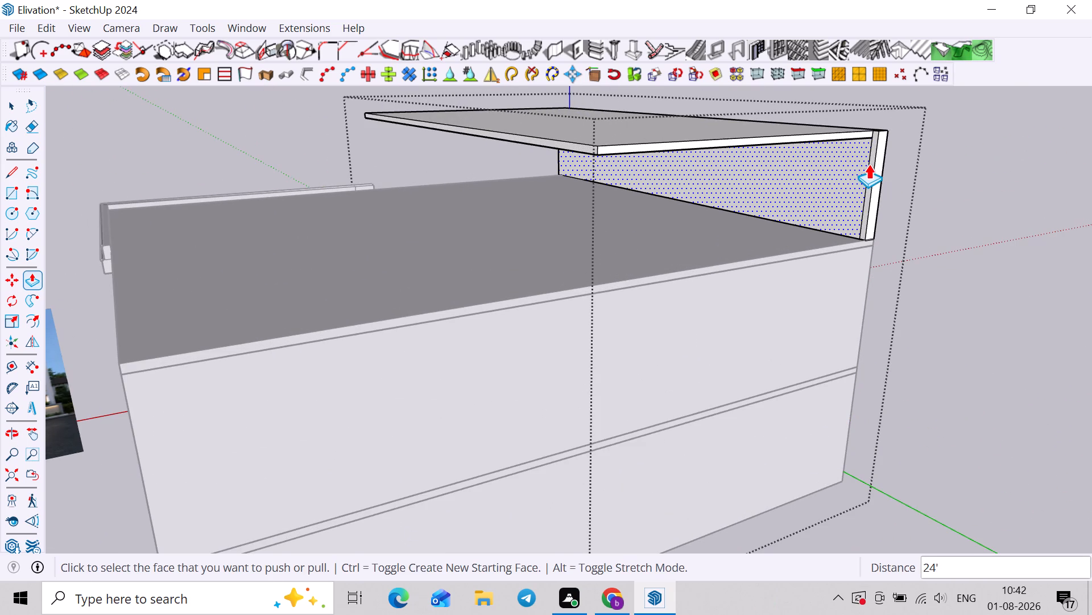
pyautogui.click(868, 164)
pyautogui.press('Escape')
pyautogui.scroll(3, 827, 172)
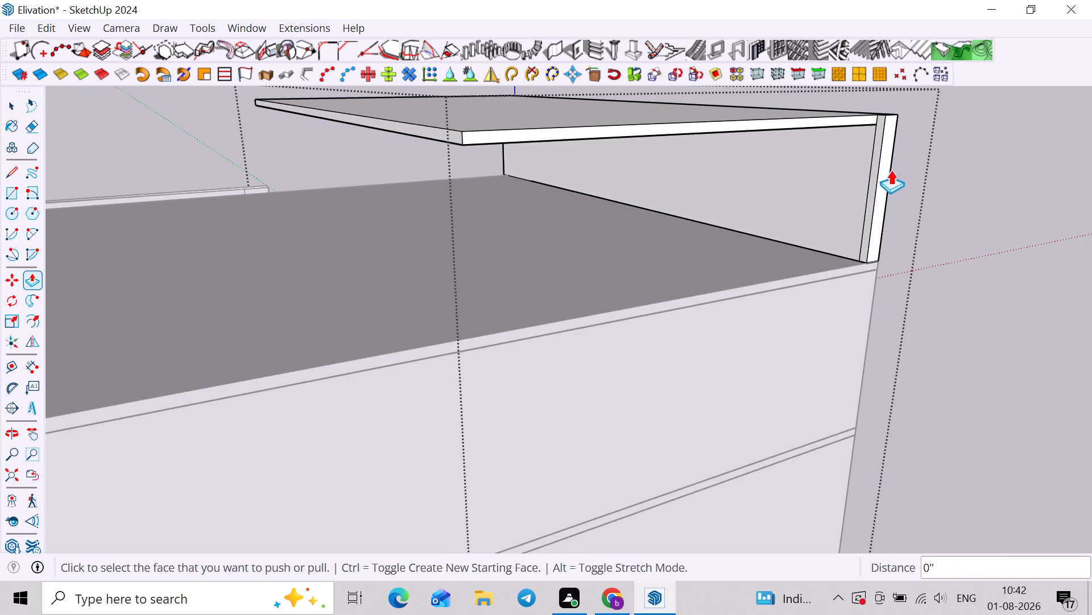
pyautogui.click(878, 157)
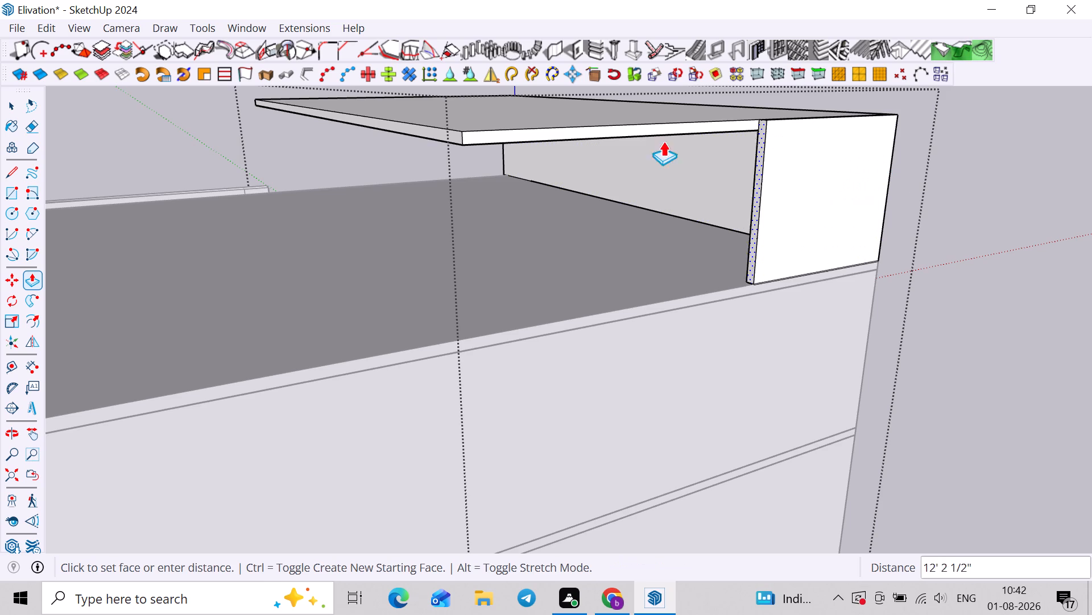
pyautogui.click(460, 138)
# Copy the bottom edge of the rear wall's end face 4' straight up to divide that face.
pyautogui.scroll(-4, 490, 147)
pyautogui.moveTo(513, 192); pyautogui.dragTo(1032, 210, button='middle')
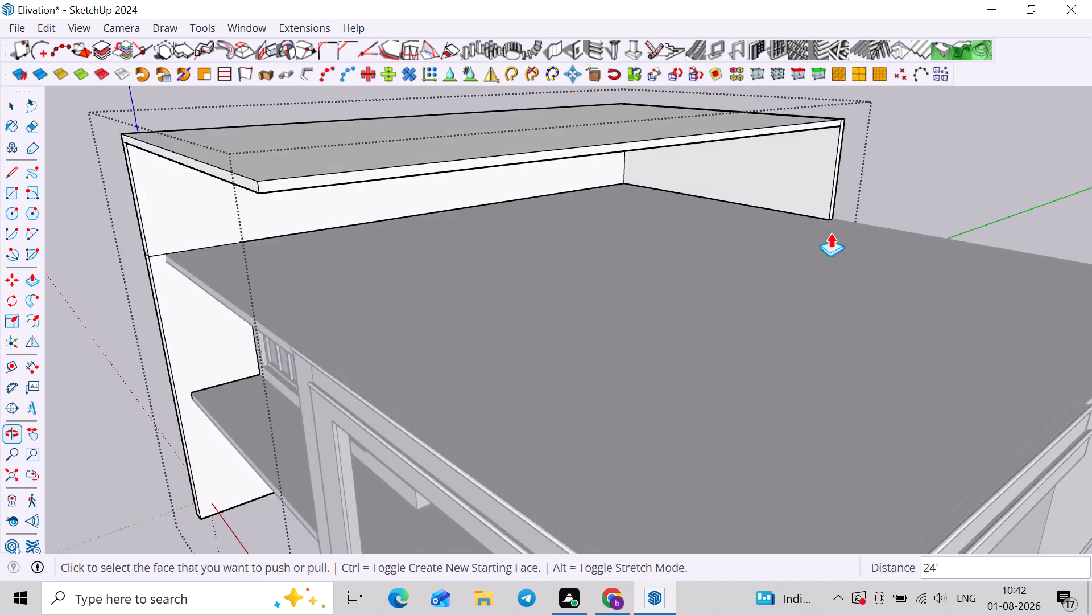
pyautogui.scroll(-3, 802, 244)
pyautogui.moveTo(790, 249); pyautogui.dragTo(1058, 188, button='middle')
pyautogui.moveTo(876, 188); pyautogui.dragTo(838, 243, button='middle')
pyautogui.moveTo(897, 227); pyautogui.dragTo(597, 249, button='middle')
pyautogui.scroll(5, 780, 288)
pyautogui.moveTo(838, 288); pyautogui.dragTo(650, 309, button='middle')
pyautogui.scroll(7, 724, 309)
pyautogui.scroll(-4, 915, 333)
pyautogui.keyDown('shift'); pyautogui.moveTo(890, 314); pyautogui.dragTo(888, 321, button='middle'); pyautogui.keyUp('shift')
pyautogui.press('space')
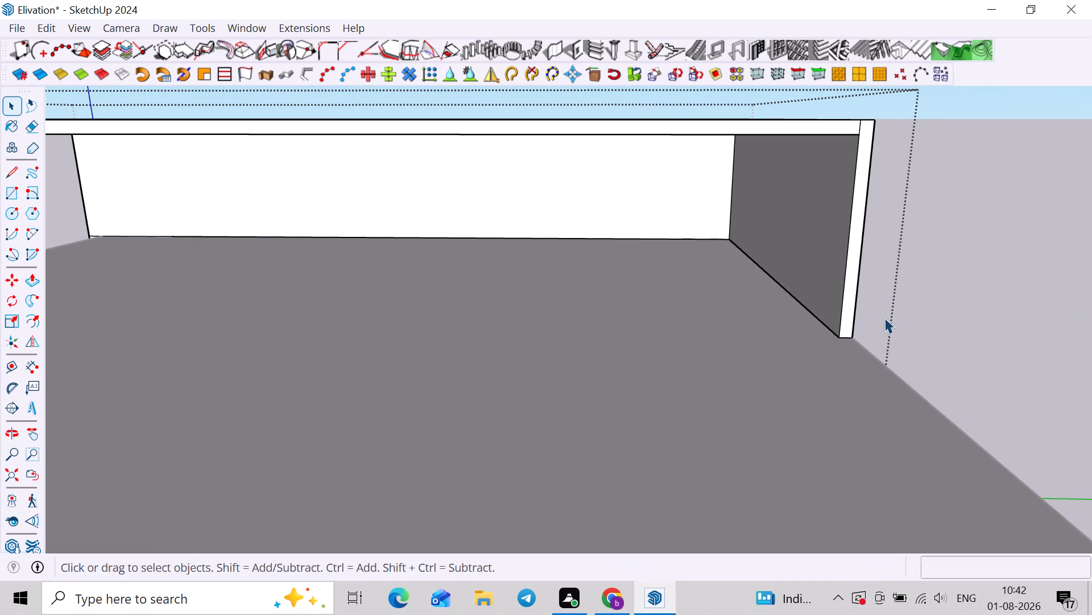
pyautogui.press('l')
pyautogui.scroll(3, 851, 298)
pyautogui.press('space')
pyautogui.doubleClick(847, 268)
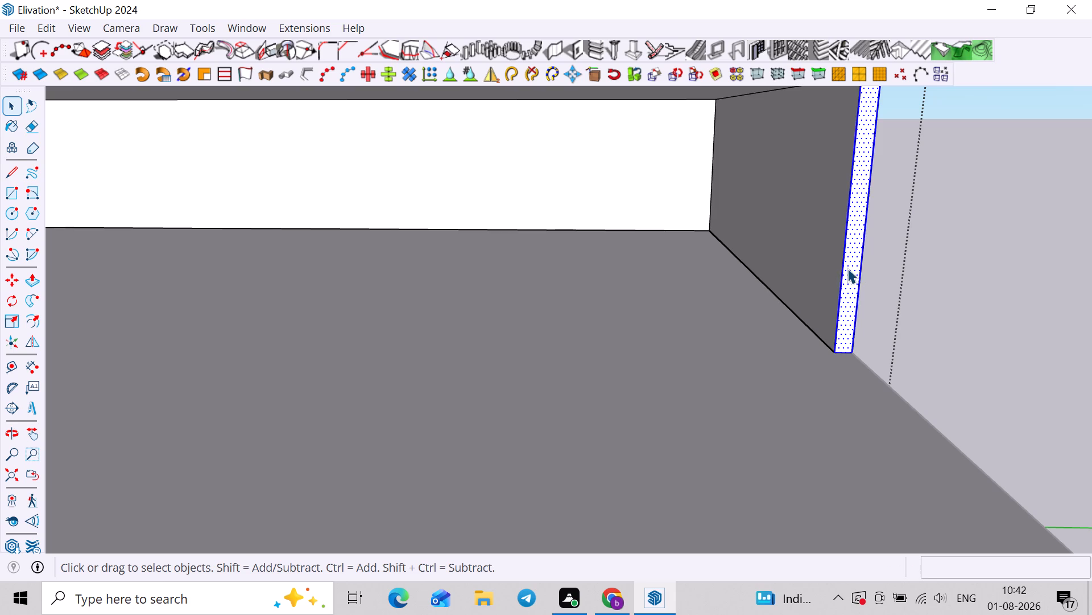
pyautogui.press('l')
pyautogui.scroll(3, 853, 260)
pyautogui.press('Escape')
pyautogui.press('space')
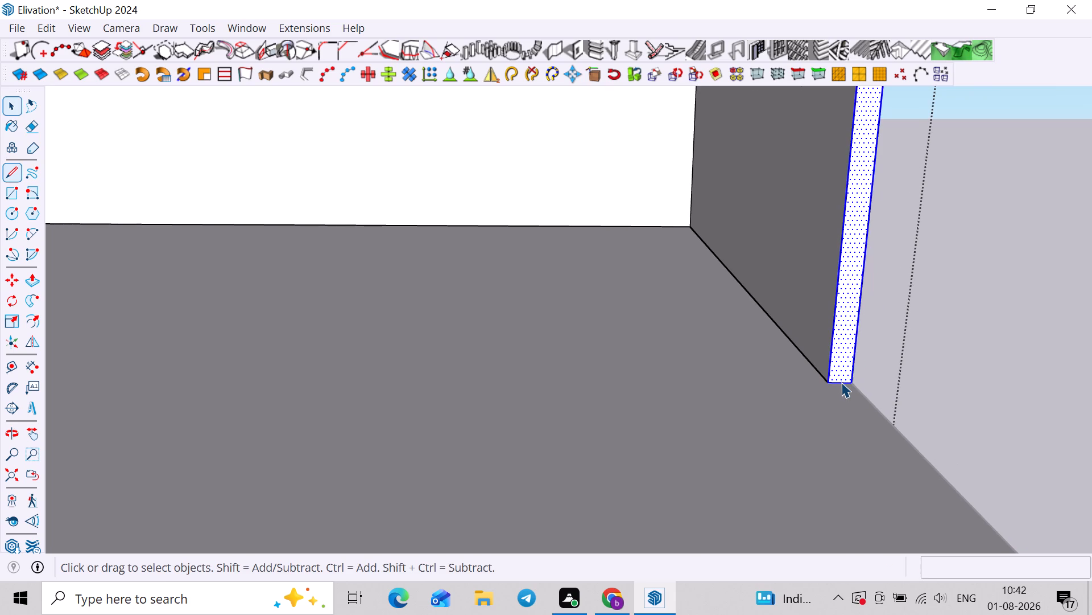
pyautogui.click(841, 382)
pyautogui.press('m')
pyautogui.click(826, 387)
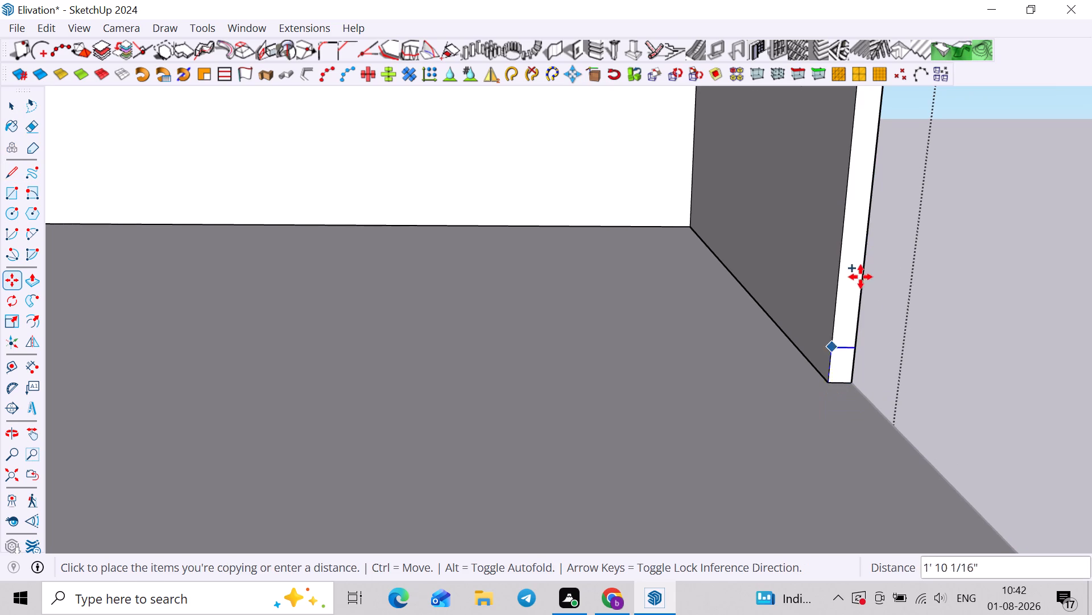
pyautogui.press('Up')
pyautogui.press('4')
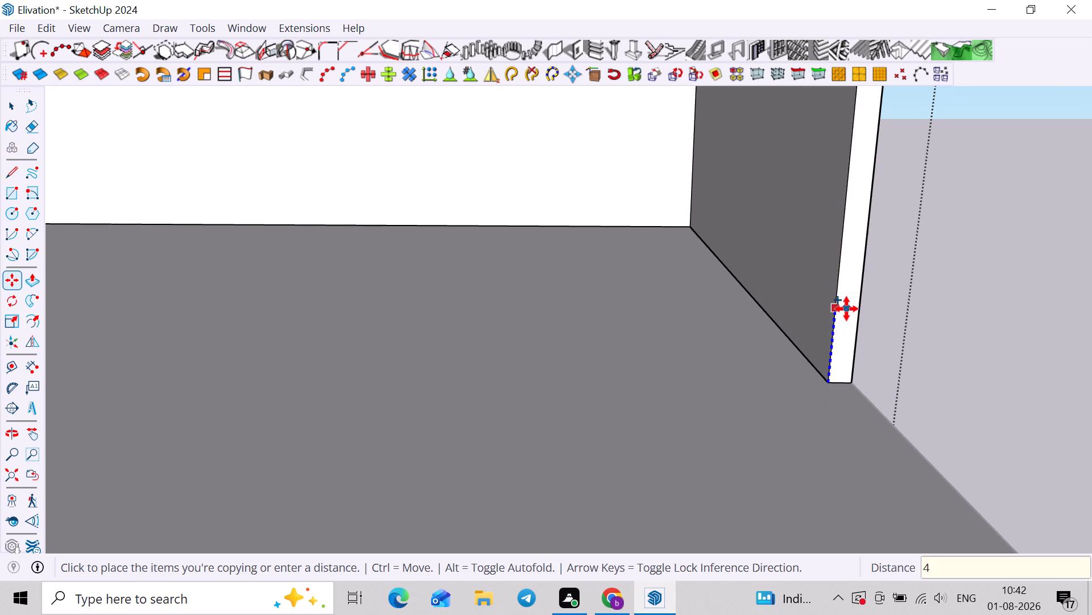
pyautogui.press("'")
pyautogui.press('Return')
# Pull the lower 4' section of the rear wall's end face 25' along the rear roof edge to the roof corner.
pyautogui.press('space')
pyautogui.click(857, 277)
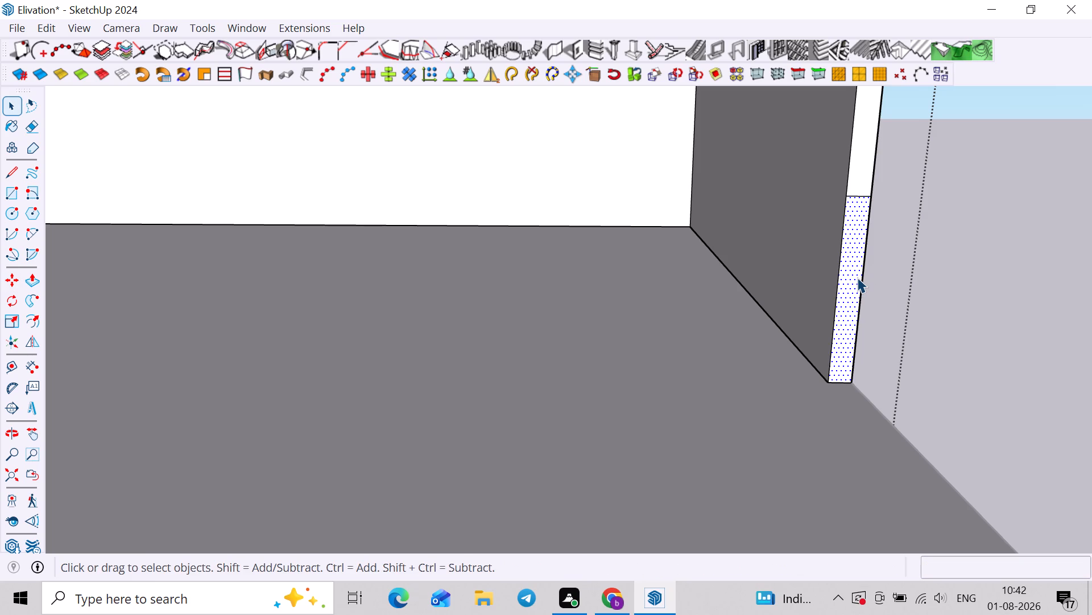
pyautogui.write('[p')
pyautogui.click(857, 277)
pyautogui.scroll(-12, 913, 313)
pyautogui.moveTo(944, 393); pyautogui.dragTo(1091, 392, button='middle')
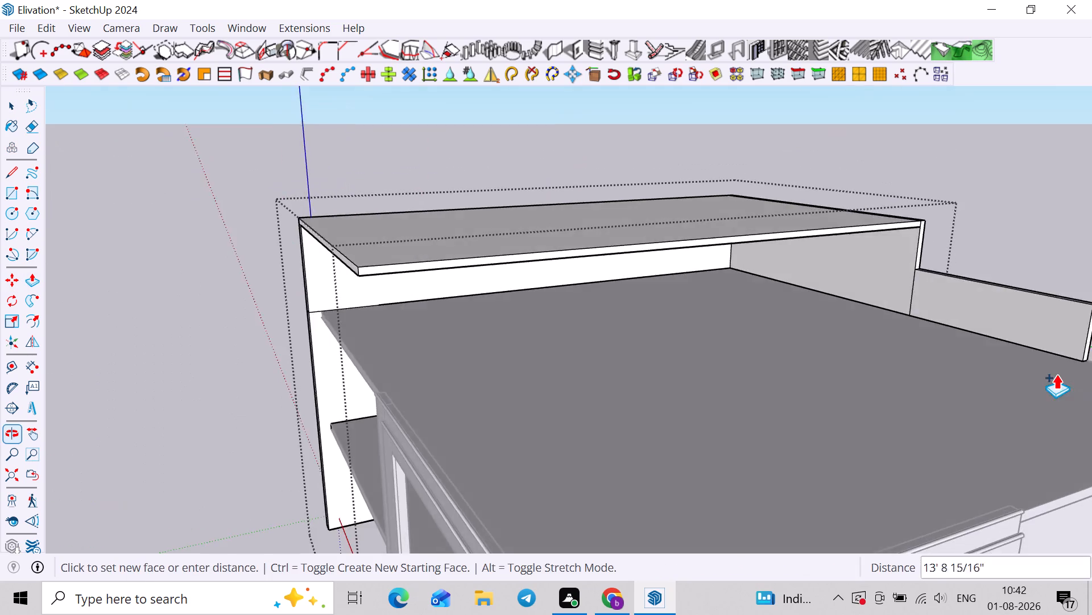
pyautogui.scroll(-3, 1050, 372)
pyautogui.keyDown('shift'); pyautogui.moveTo(1010, 352); pyautogui.dragTo(897, 345, button='middle'); pyautogui.keyUp('shift')
pyautogui.scroll(3, 1044, 382)
pyautogui.keyDown('shift'); pyautogui.moveTo(1043, 379); pyautogui.dragTo(896, 374, button='middle'); pyautogui.keyUp('shift')
pyautogui.scroll(3, 1005, 387)
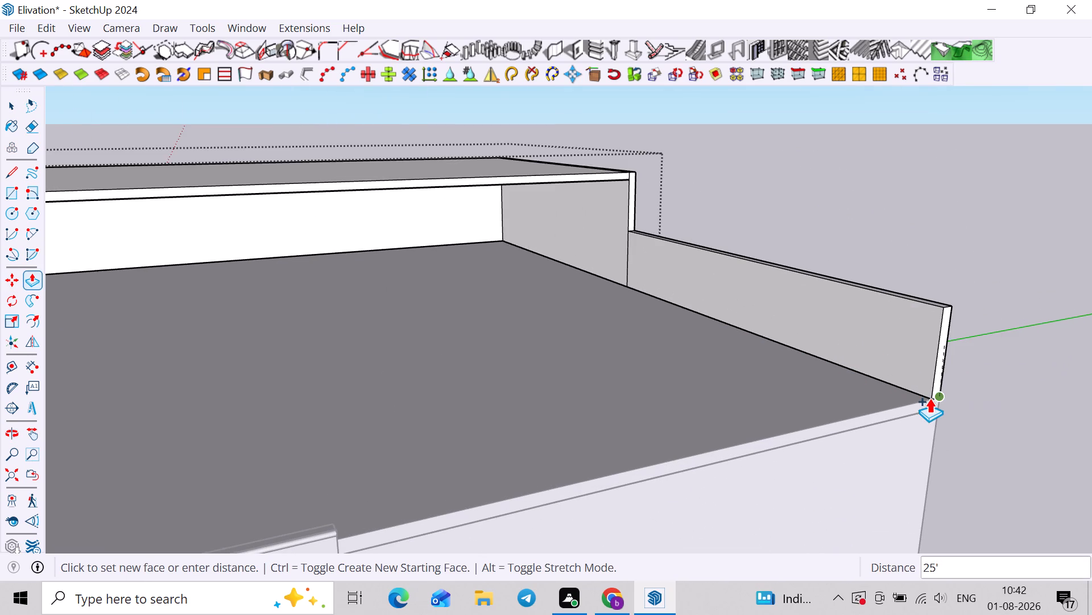
pyautogui.click(929, 398)
# Push a new face 6" inward from the far end of the rear parapet wall to mark off a corner strip.
pyautogui.scroll(3, 933, 393)
pyautogui.click(937, 386)
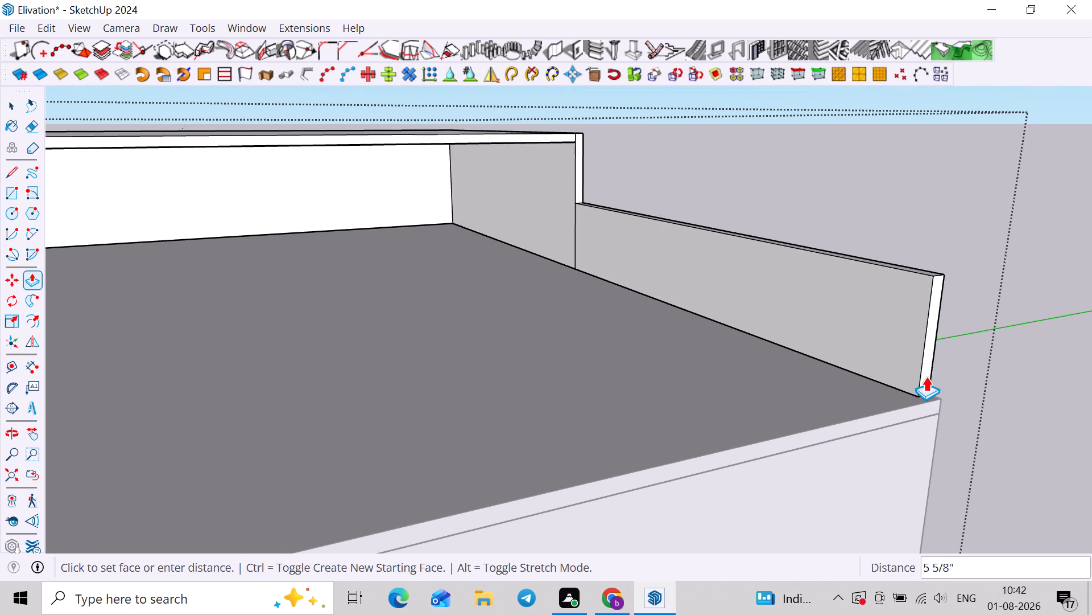
pyautogui.write('6"')
pyautogui.press('Return')
# Pull the corner strip 44' 6" forward along the roof's other side edge to the front balcony roof band.
pyautogui.click(929, 364)
pyautogui.scroll(-4, 852, 387)
pyautogui.keyDown('shift'); pyautogui.moveTo(805, 408); pyautogui.dragTo(1091, 316, button='middle'); pyautogui.keyUp('shift')
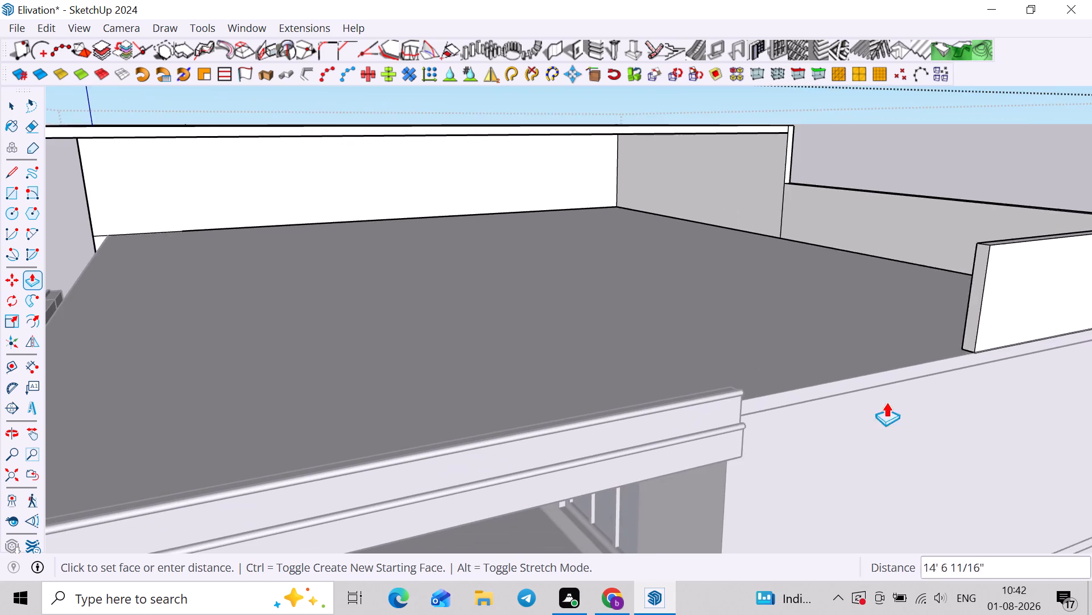
pyautogui.scroll(1, 809, 399)
pyautogui.scroll(-4, 738, 389)
pyautogui.moveTo(735, 389); pyautogui.dragTo(1032, 380, button='middle')
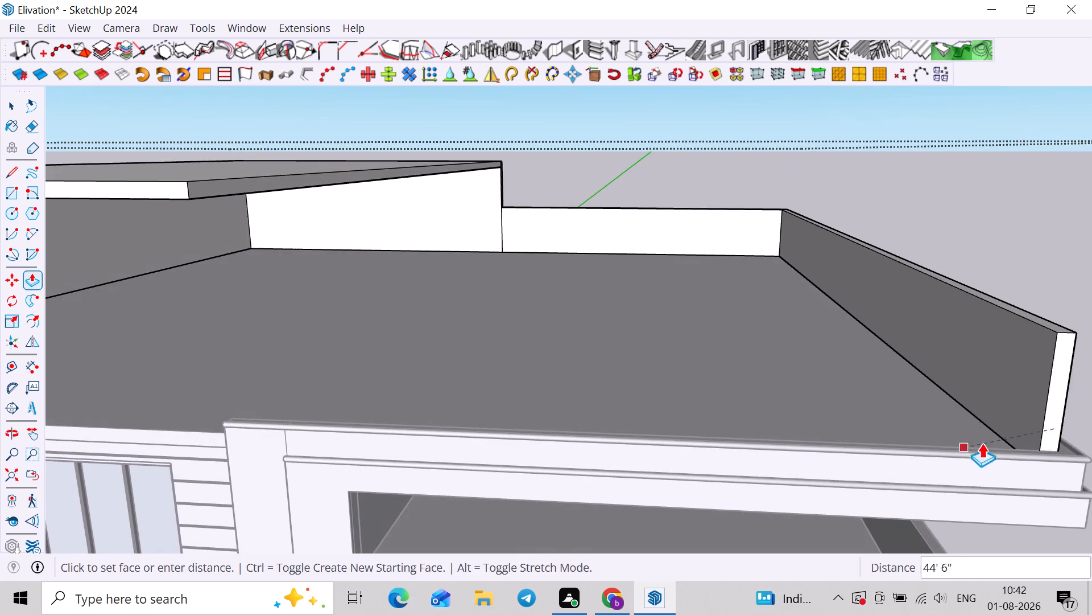
pyautogui.keyDown('shift'); pyautogui.moveTo(999, 434); pyautogui.dragTo(895, 417, button='middle'); pyautogui.keyUp('shift')
pyautogui.scroll(-4, 952, 412)
pyautogui.keyDown('shift'); pyautogui.moveTo(954, 409); pyautogui.dragTo(922, 450, button='middle'); pyautogui.keyUp('shift')
pyautogui.scroll(2, 922, 456)
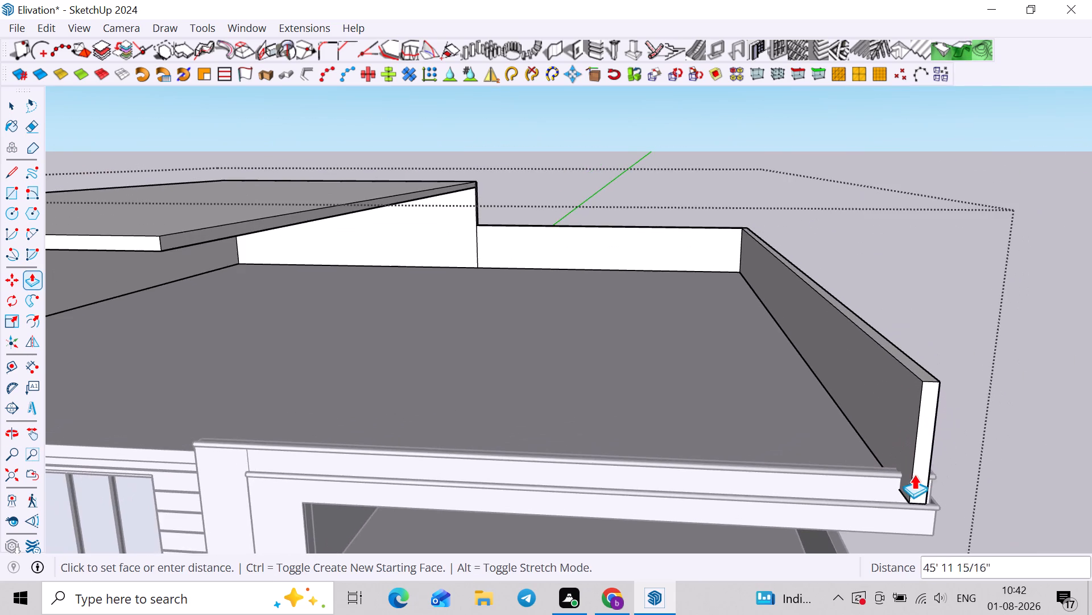
pyautogui.moveTo(926, 461); pyautogui.dragTo(562, 553, button='middle')
pyautogui.keyDown('shift'); pyautogui.moveTo(566, 539); pyautogui.dragTo(657, 347, button='middle'); pyautogui.keyUp('shift')
pyautogui.scroll(2, 578, 423)
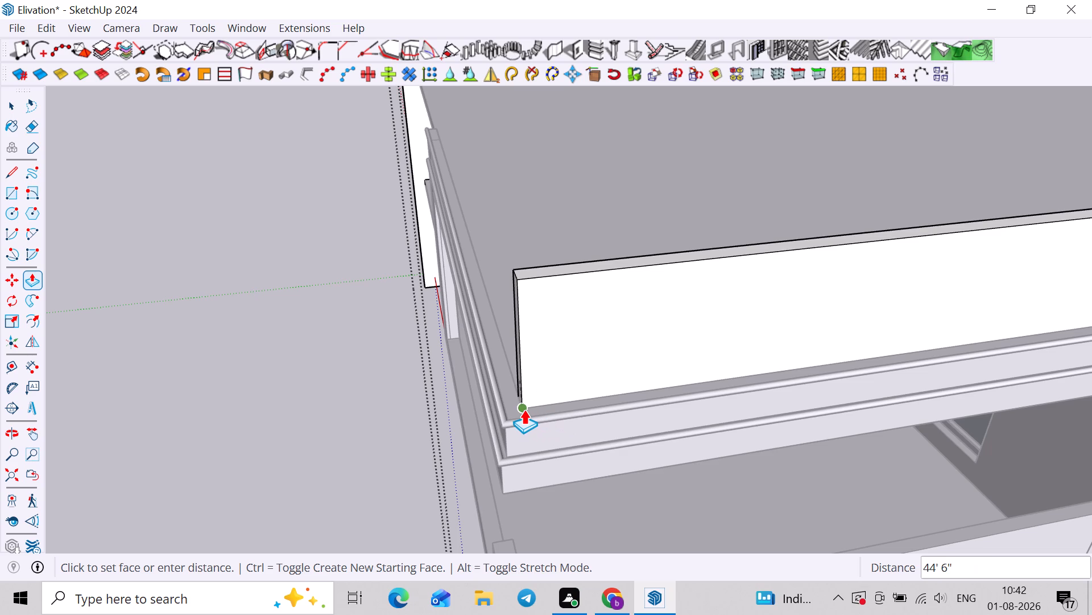
pyautogui.click(524, 409)
# Examine the parapet walls and overhead slab from the front against the reference image.
pyautogui.scroll(-4, 531, 408)
pyautogui.moveTo(582, 417); pyautogui.dragTo(839, 413, button='middle')
pyautogui.scroll(-9, 843, 411)
pyautogui.moveTo(859, 410); pyautogui.dragTo(965, 306, button='middle')
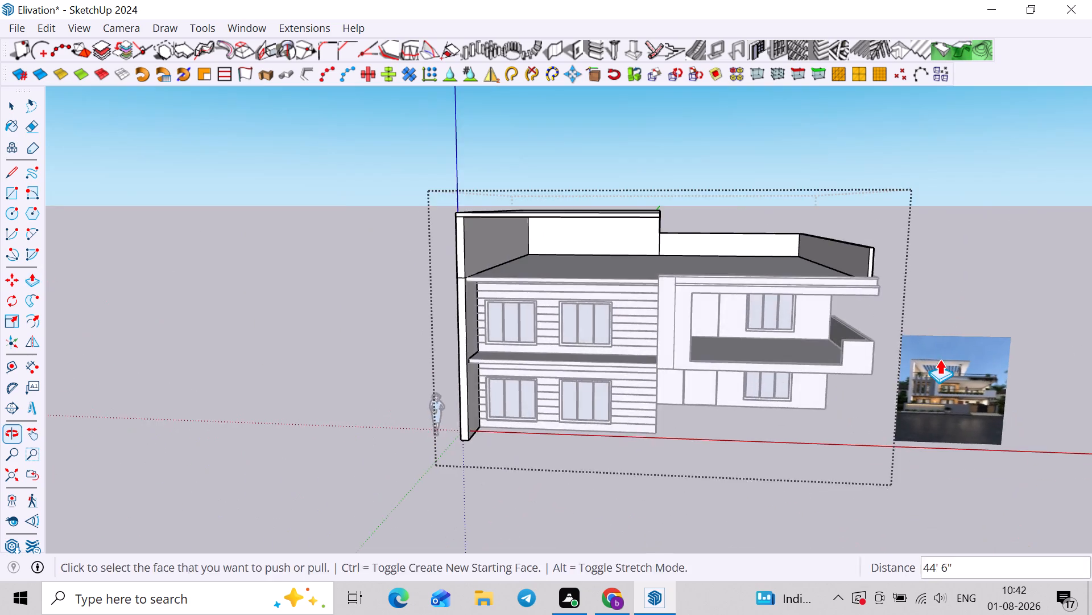
pyautogui.keyDown('shift'); pyautogui.moveTo(939, 360); pyautogui.dragTo(852, 327, button='middle'); pyautogui.keyUp('shift')
pyautogui.scroll(10, 890, 329)
pyautogui.scroll(-4, 907, 348)
pyautogui.keyDown('shift'); pyautogui.moveTo(837, 335); pyautogui.dragTo(883, 335, button='middle'); pyautogui.keyUp('shift')
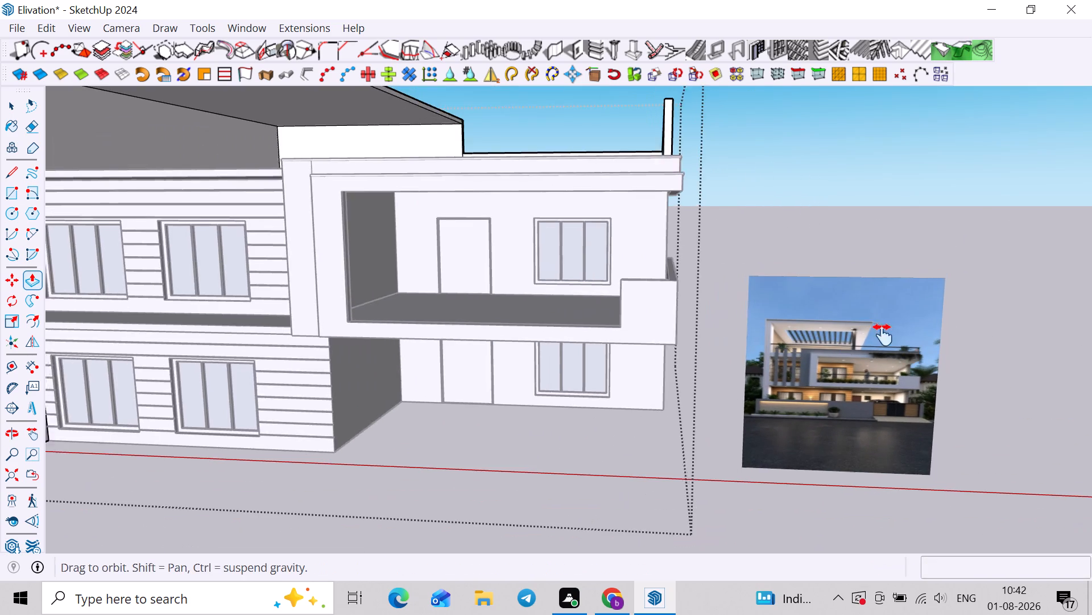
pyautogui.keyDown('shift'); pyautogui.moveTo(883, 335); pyautogui.dragTo(921, 334, button='middle'); pyautogui.keyUp('shift')
pyautogui.press('space')
pyautogui.click(886, 202)
pyautogui.scroll(-4, 890, 208)
pyautogui.keyDown('shift'); pyautogui.moveTo(890, 220); pyautogui.dragTo(994, 286, button='middle'); pyautogui.keyUp('shift')
pyautogui.moveTo(994, 286); pyautogui.dragTo(1015, 259, button='middle')
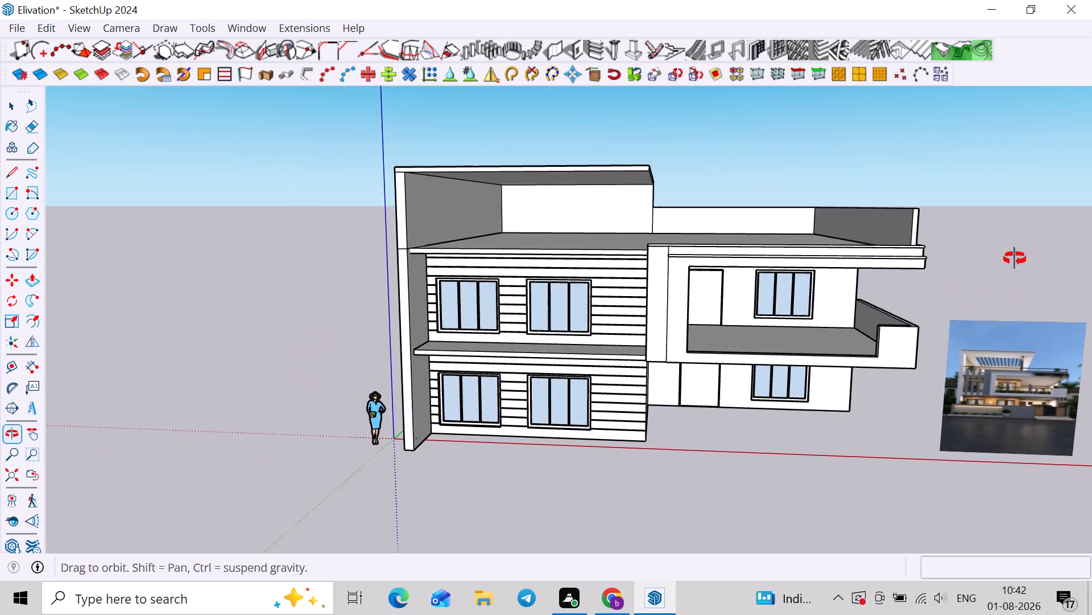
pyautogui.moveTo(1015, 259); pyautogui.dragTo(1035, 237, button='middle')
pyautogui.moveTo(928, 245); pyautogui.dragTo(867, 266, button='middle')
# Offset the outline of the overhead slab's underside 3' inward.
pyautogui.scroll(2, 550, 190)
pyautogui.doubleClick(549, 178)
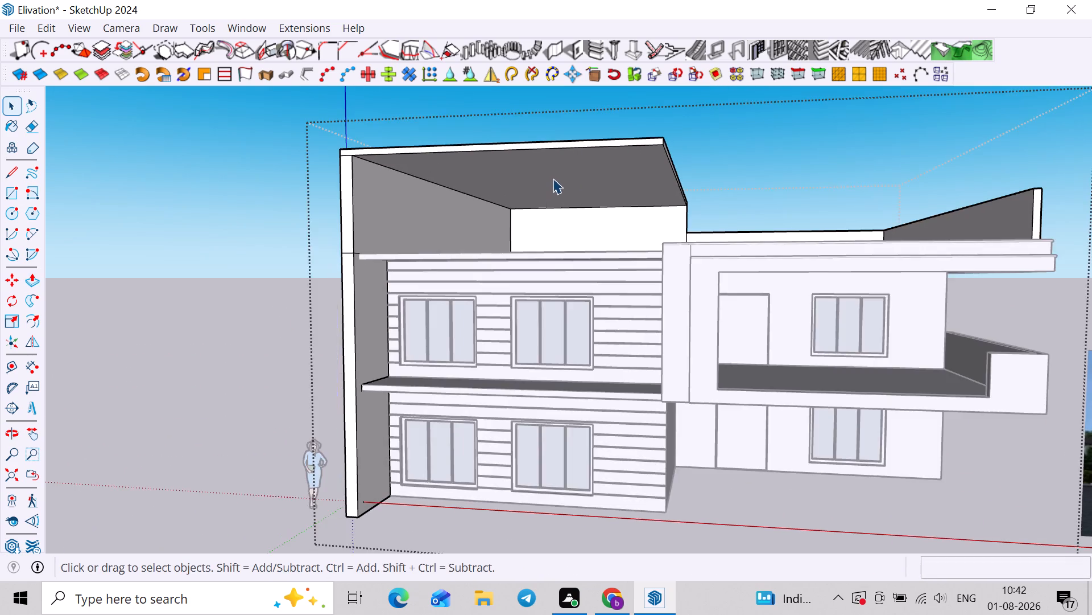
pyautogui.moveTo(580, 177); pyautogui.dragTo(672, 135, button='middle')
pyautogui.scroll(8, 527, 138)
pyautogui.click(561, 184)
pyautogui.scroll(-4, 559, 184)
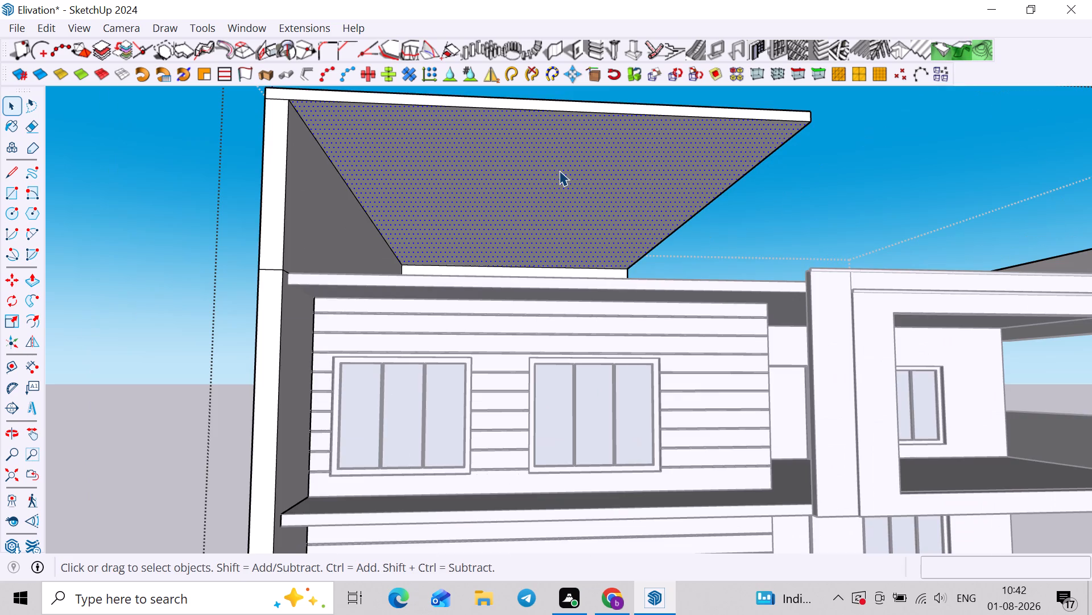
pyautogui.press('f')
pyautogui.click(489, 114)
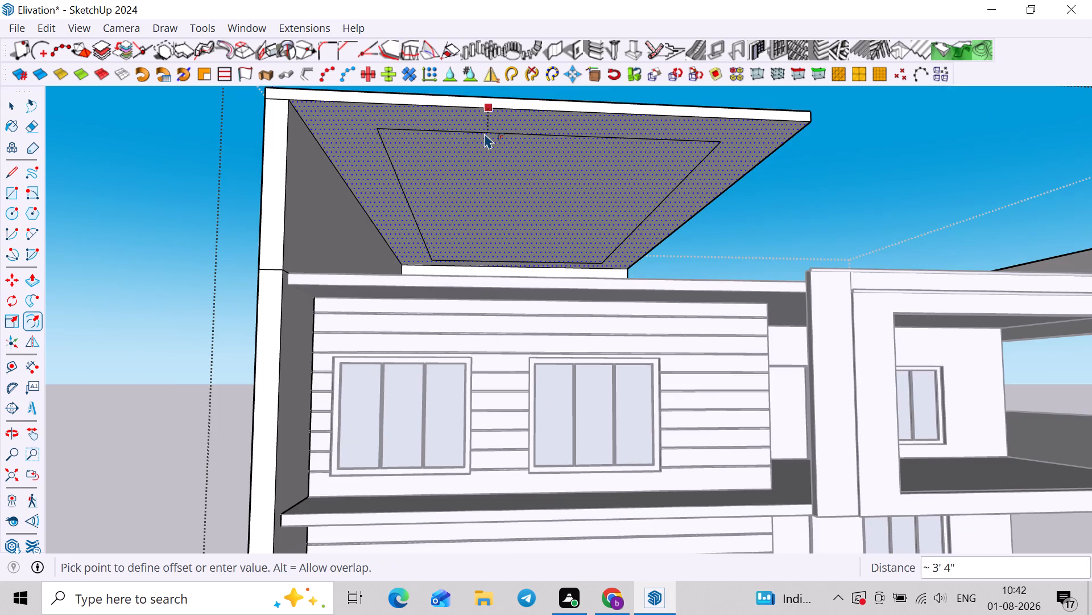
pyautogui.write("3'")
pyautogui.press('Return')
# Push the inner offset face through the overhead slab to cut a rectangular opening.
pyautogui.moveTo(500, 135); pyautogui.dragTo(480, 90, button='middle')
pyautogui.press('space')
pyautogui.click(512, 192)
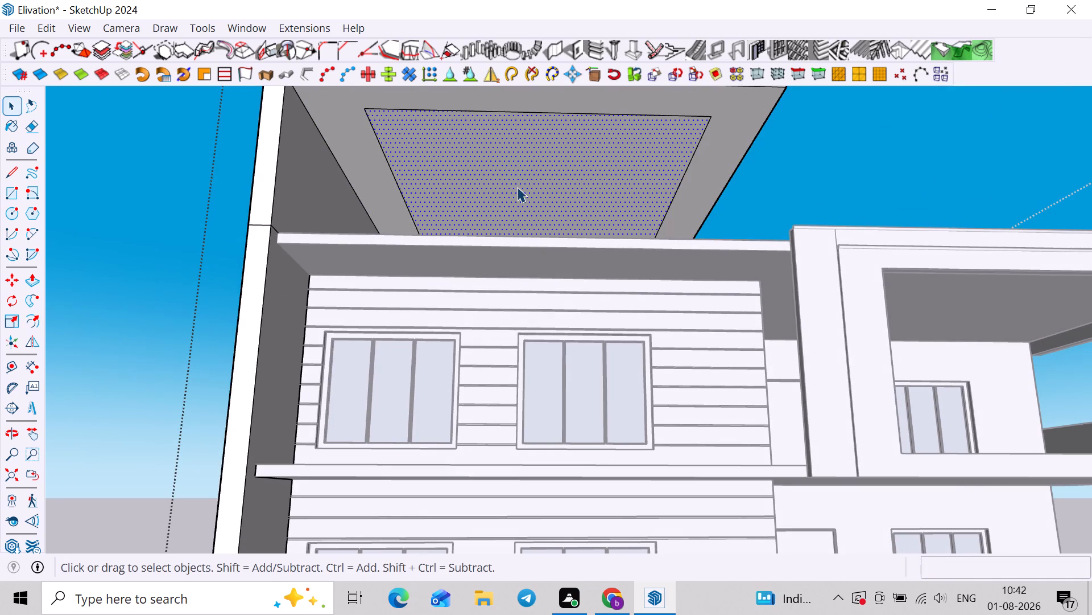
pyautogui.press('p')
pyautogui.click(517, 187)
pyautogui.click(500, 153)
# Examine the overhead slab's opening and the roof walls from the front and from above.
pyautogui.moveTo(547, 137); pyautogui.dragTo(498, 248, button='middle')
pyautogui.moveTo(557, 202); pyautogui.dragTo(508, 263, button='middle')
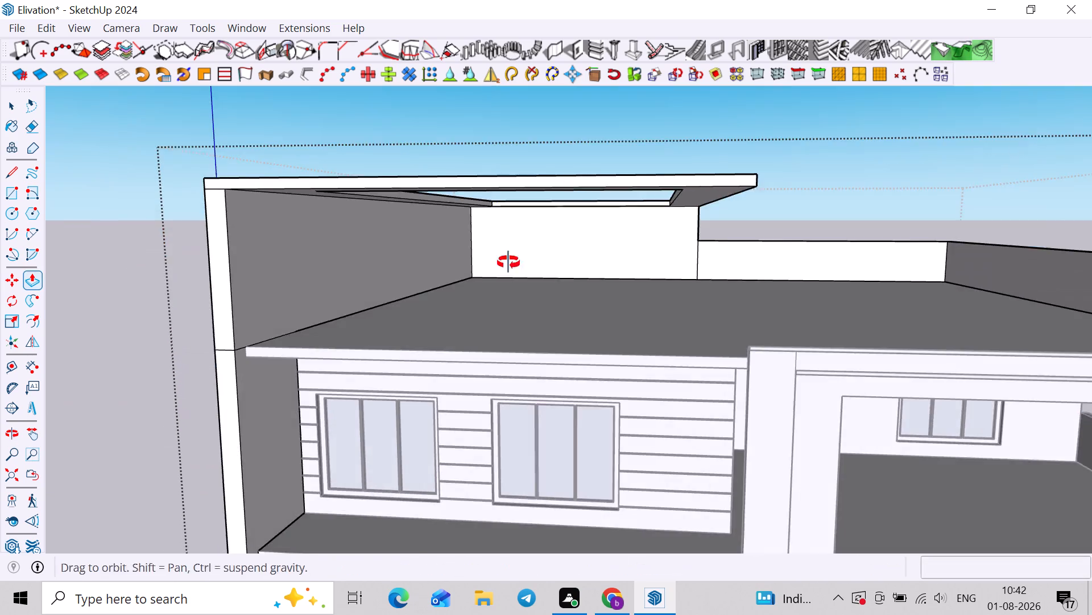
pyautogui.moveTo(508, 263); pyautogui.dragTo(495, 285, button='middle')
pyautogui.moveTo(693, 125); pyautogui.dragTo(568, 220, button='middle')
pyautogui.press('space')
pyautogui.click(996, 142)
pyautogui.scroll(-8, 715, 252)
pyautogui.keyDown('shift'); pyautogui.moveTo(777, 199); pyautogui.dragTo(762, 295, button='middle'); pyautogui.keyUp('shift')
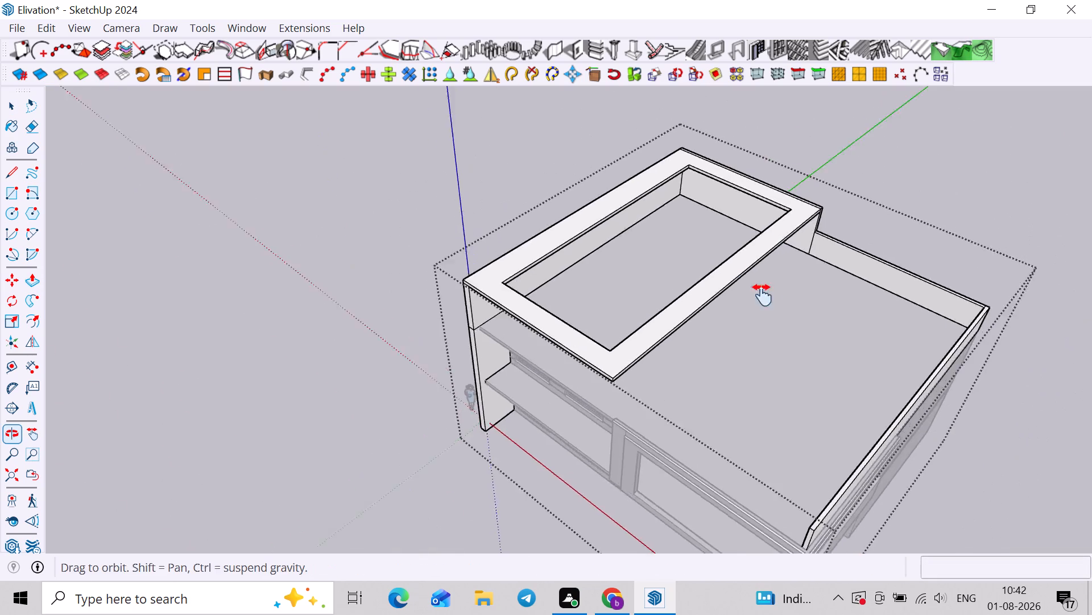
# Draw a 39' 6" line along the mid-height of the overhead opening's long inner face beside the tall side wall.
pyautogui.keyDown('shift'); pyautogui.moveTo(762, 295); pyautogui.dragTo(748, 314, button='middle'); pyautogui.keyUp('shift')
pyautogui.moveTo(588, 244); pyautogui.dragTo(587, 265, button='middle')
pyautogui.scroll(7, 602, 292)
pyautogui.keyDown('shift'); pyautogui.moveTo(560, 333); pyautogui.dragTo(632, 181, button='middle'); pyautogui.keyUp('shift')
pyautogui.scroll(6, 527, 295)
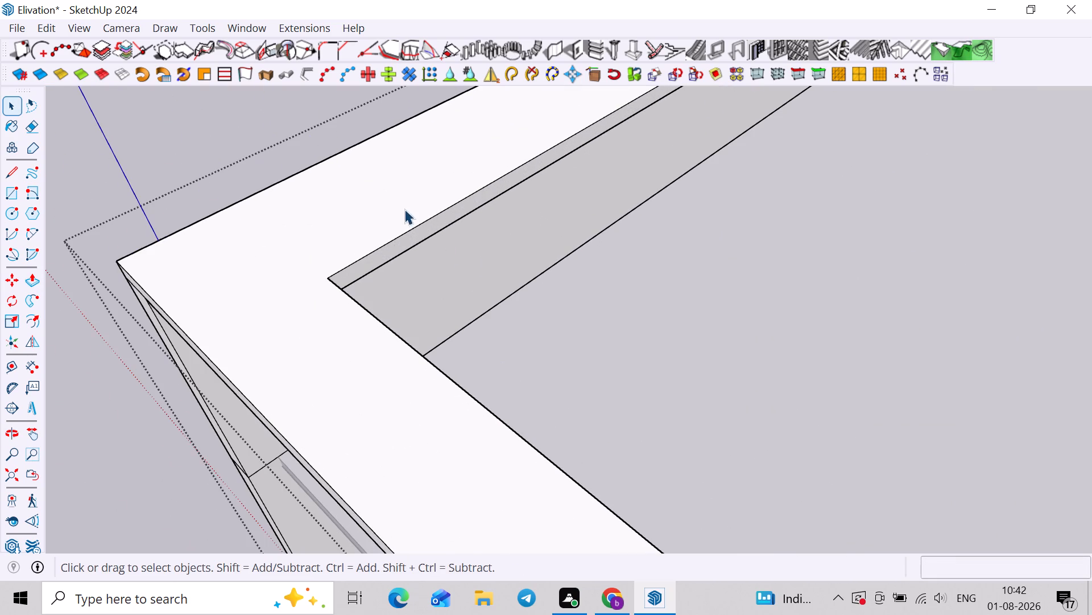
pyautogui.click(414, 229)
pyautogui.scroll(6, 414, 229)
pyautogui.moveTo(454, 228); pyautogui.dragTo(363, 233, button='middle')
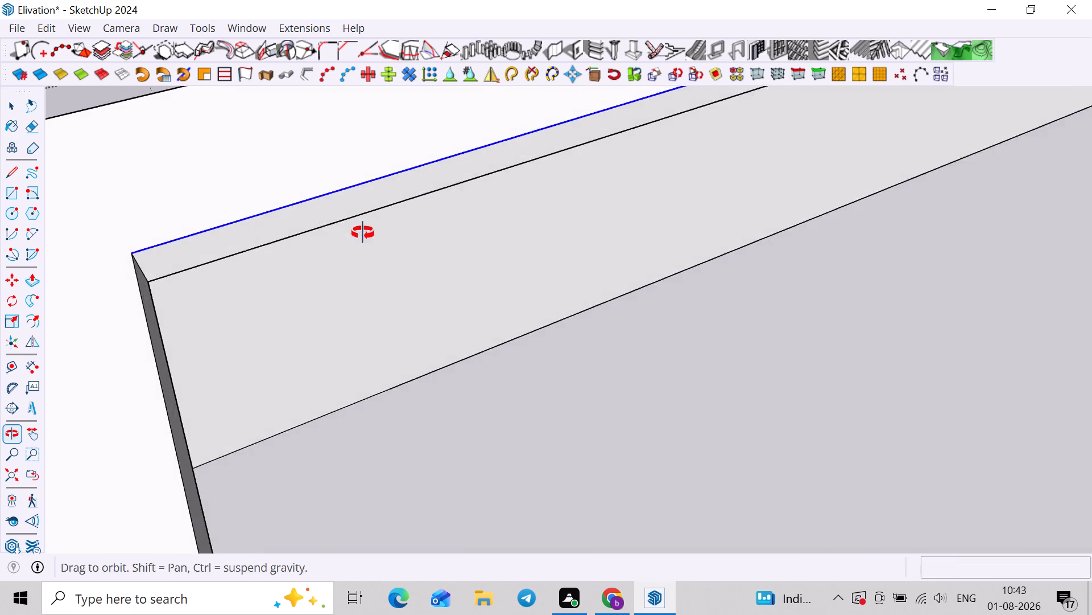
pyautogui.moveTo(363, 233); pyautogui.dragTo(359, 236, button='middle')
pyautogui.press('space')
pyautogui.scroll(1, 398, 254)
pyautogui.press('l')
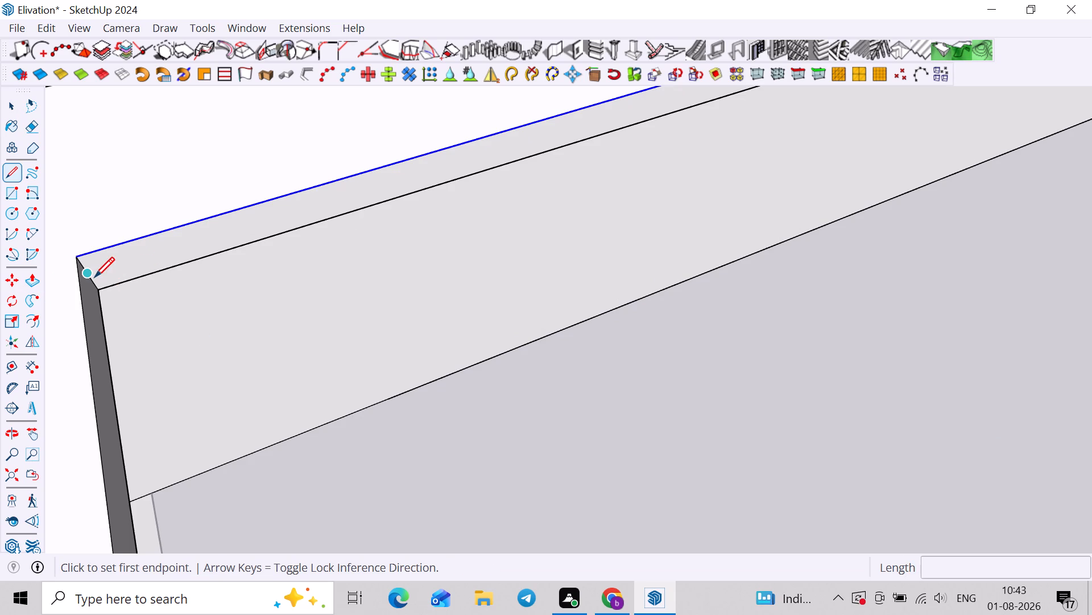
pyautogui.click(93, 277)
pyautogui.scroll(-7, 508, 150)
pyautogui.keyDown('shift'); pyautogui.moveTo(634, 130); pyautogui.dragTo(165, 385, button='middle'); pyautogui.keyUp('shift')
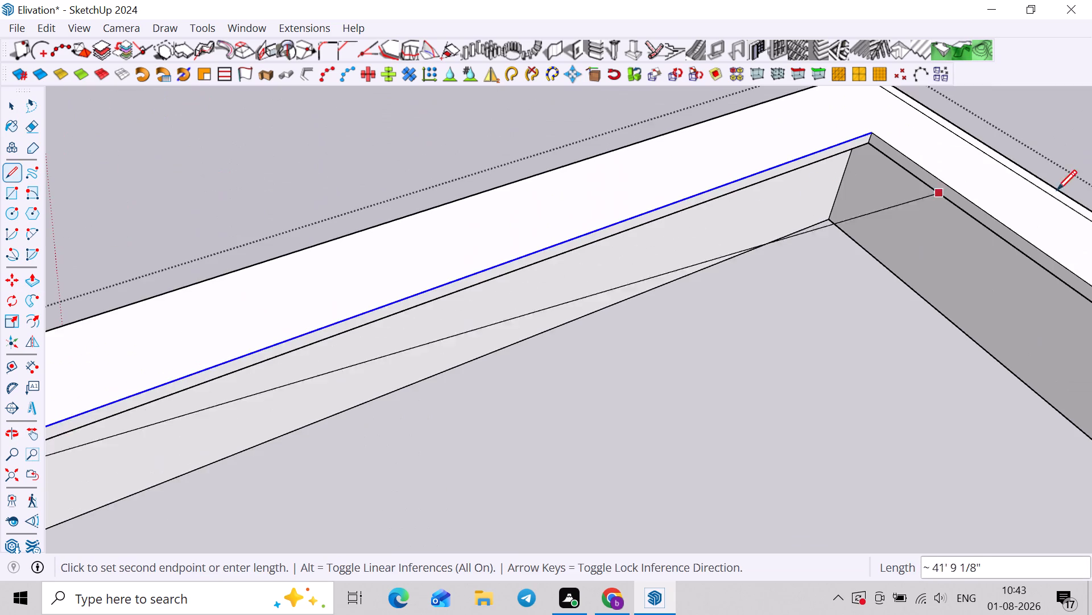
pyautogui.scroll(9, 938, 130)
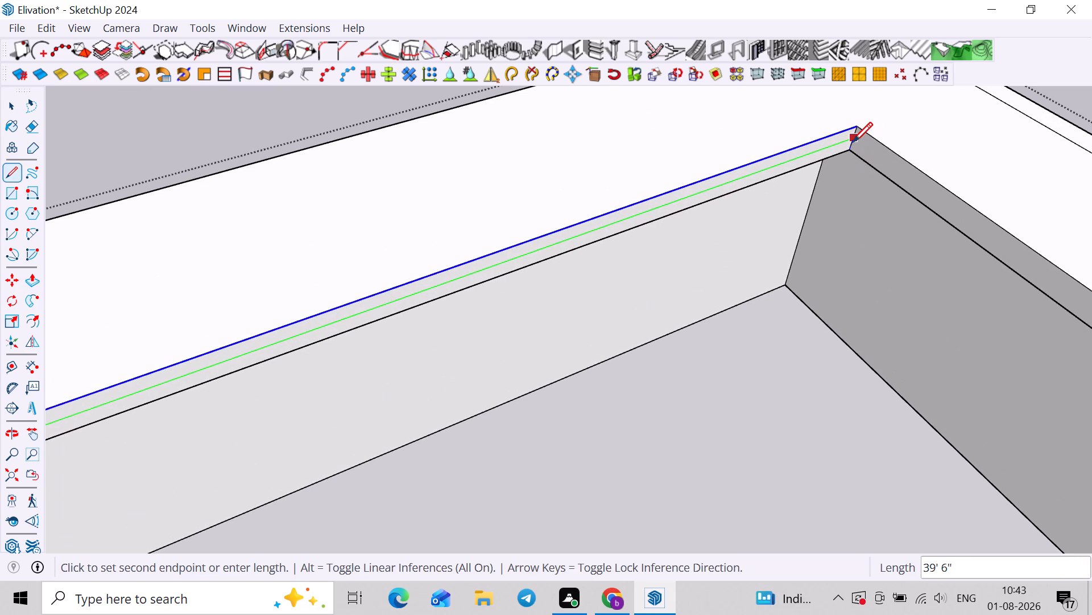
pyautogui.scroll(3, 853, 142)
pyautogui.click(854, 141)
pyautogui.press('space')
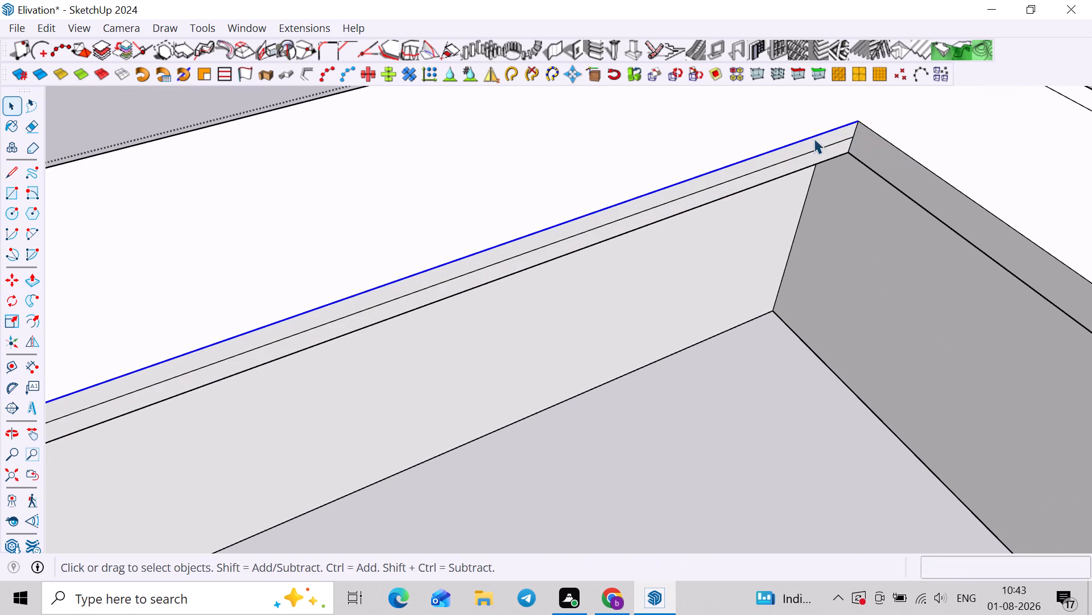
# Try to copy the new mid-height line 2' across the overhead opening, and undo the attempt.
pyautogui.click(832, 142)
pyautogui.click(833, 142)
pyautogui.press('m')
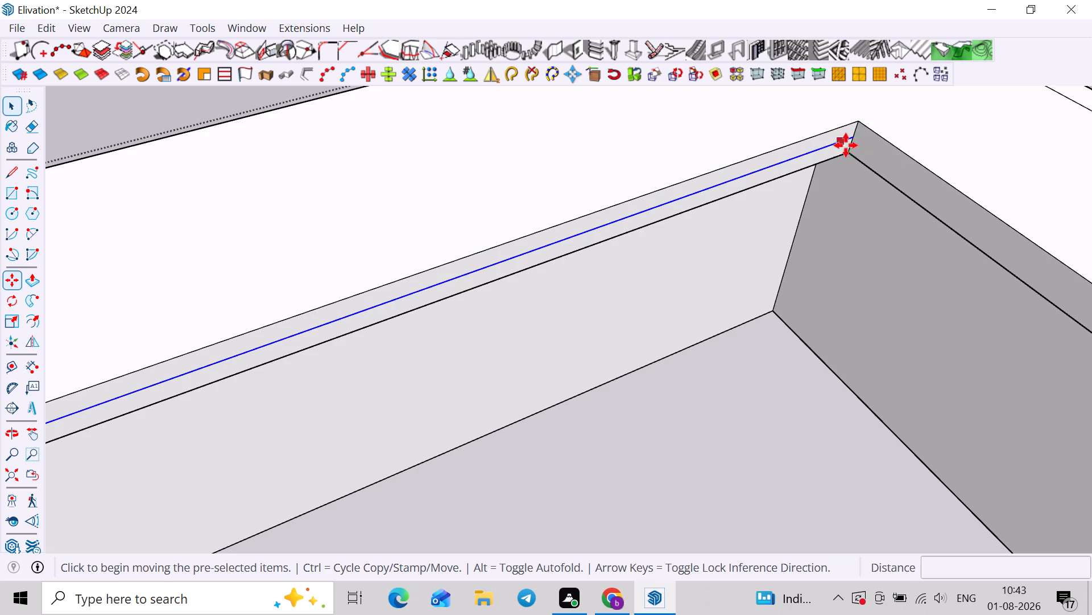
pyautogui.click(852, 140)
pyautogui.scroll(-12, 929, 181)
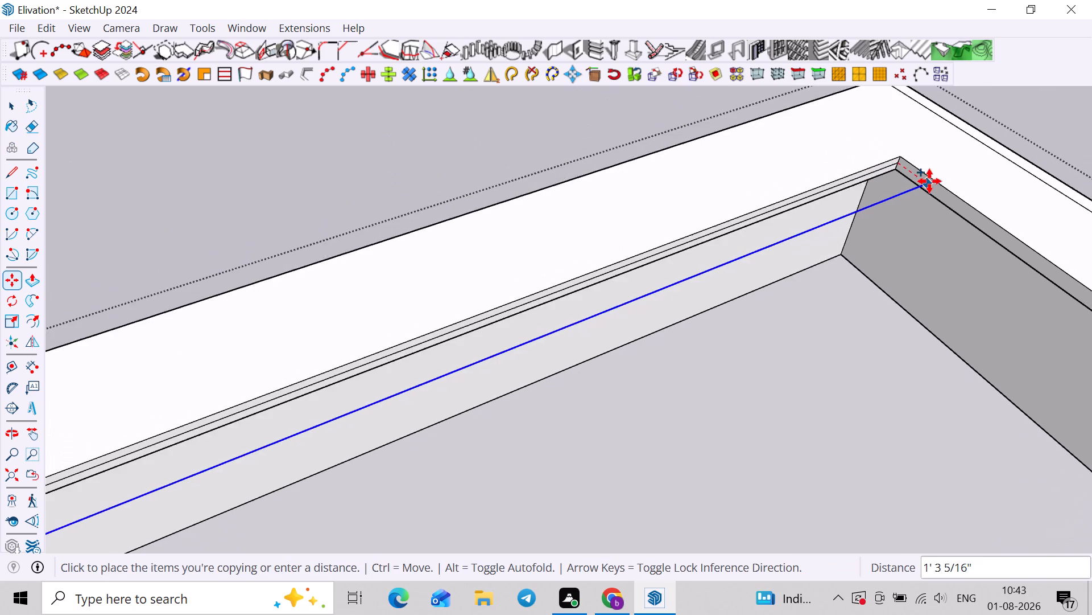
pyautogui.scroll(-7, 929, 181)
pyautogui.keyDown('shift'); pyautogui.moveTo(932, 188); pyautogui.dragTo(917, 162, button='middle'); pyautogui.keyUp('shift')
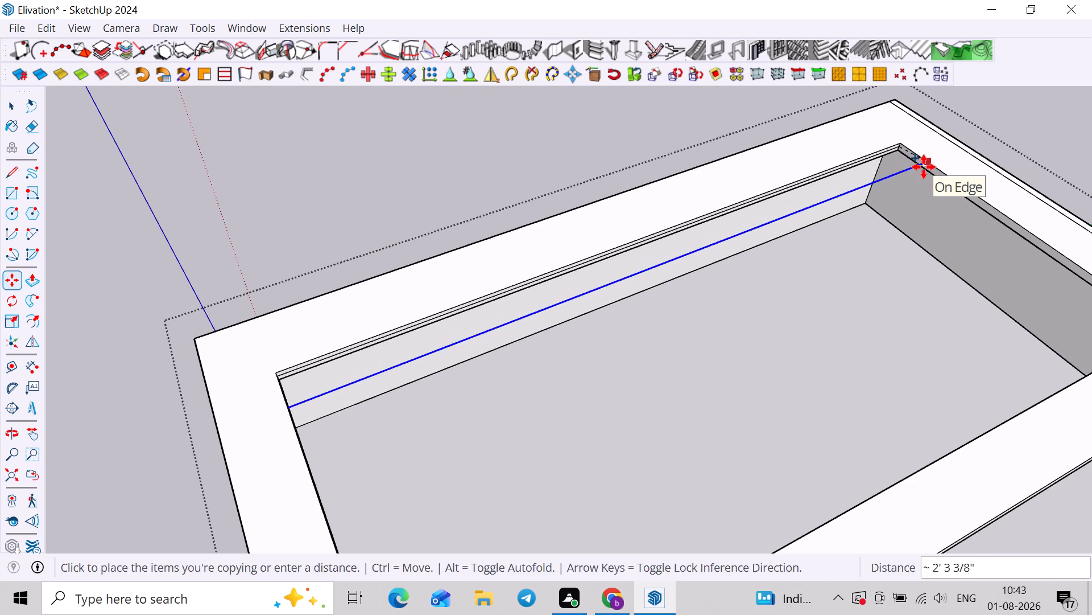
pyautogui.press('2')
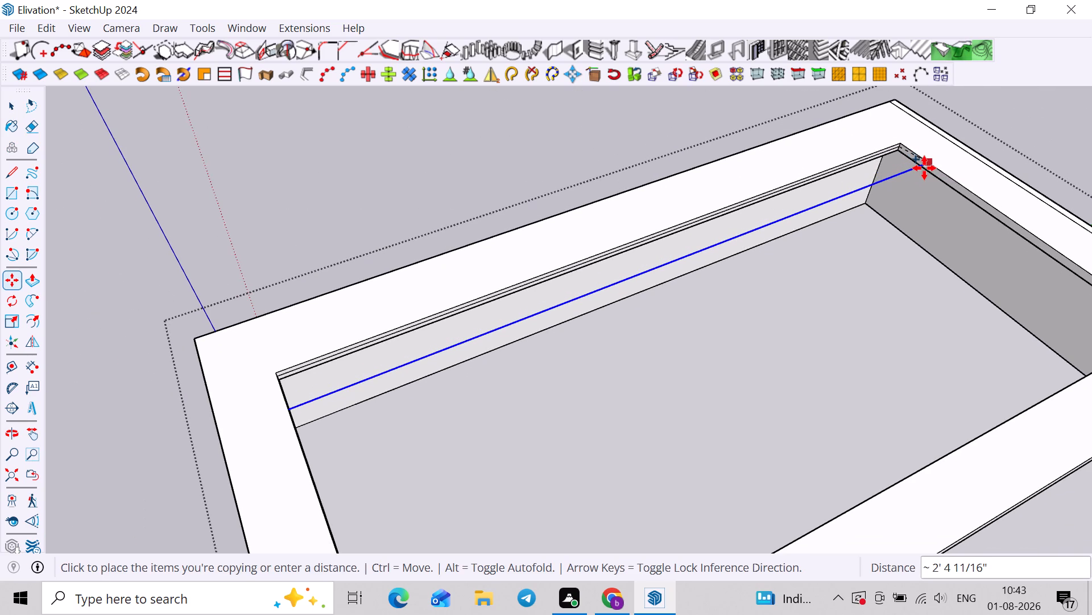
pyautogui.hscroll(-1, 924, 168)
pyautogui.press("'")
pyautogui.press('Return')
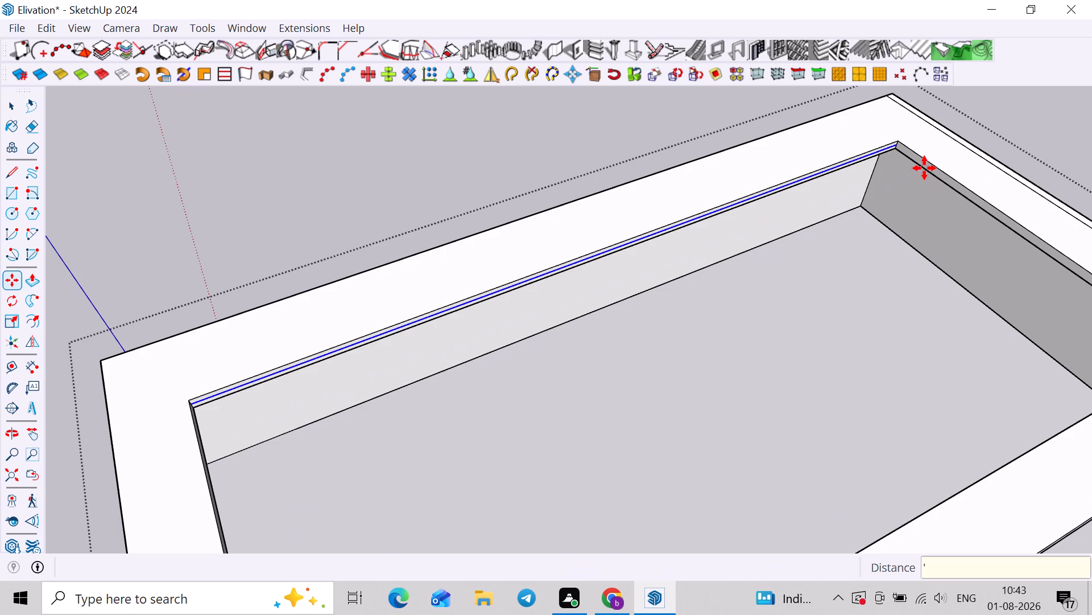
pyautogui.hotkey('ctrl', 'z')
# Copy the mid-height line 3' across the overhead opening, parallel to the original.
pyautogui.scroll(6, 920, 167)
pyautogui.press('space')
pyautogui.click(880, 136)
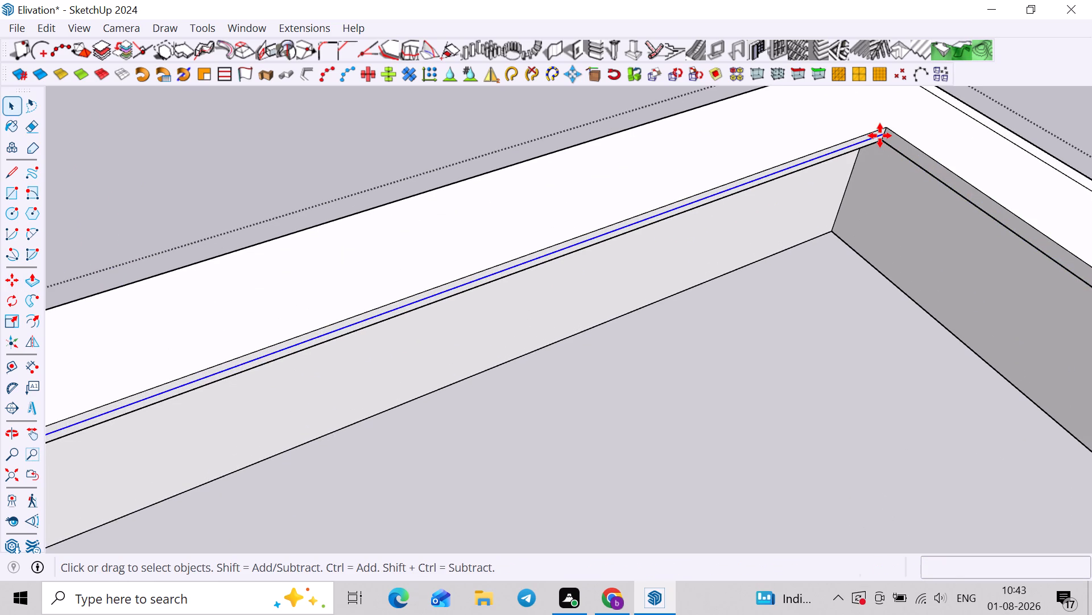
pyautogui.press('m')
pyautogui.click(880, 136)
pyautogui.scroll(-9, 938, 167)
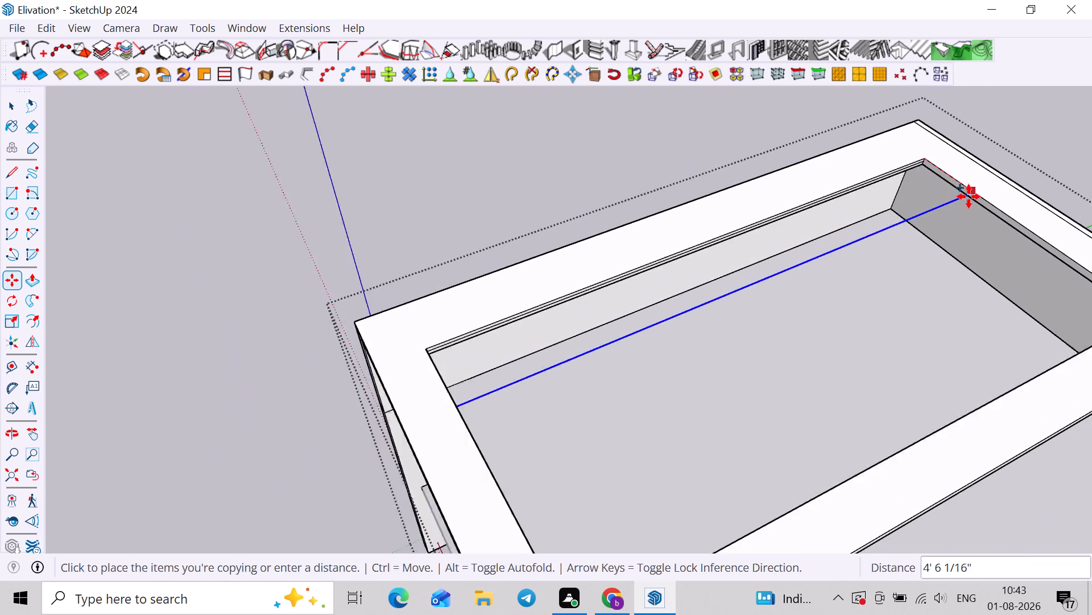
pyautogui.scroll(-4, 969, 196)
pyautogui.press('3')
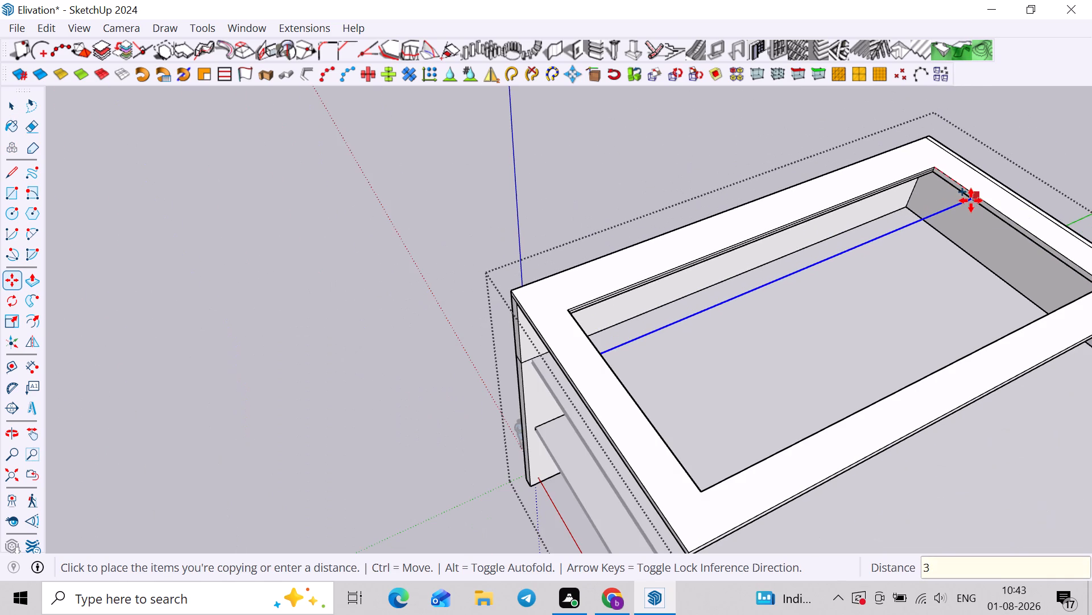
pyautogui.press("'")
pyautogui.press('Return')
pyautogui.scroll(3, 966, 197)
pyautogui.press('space')
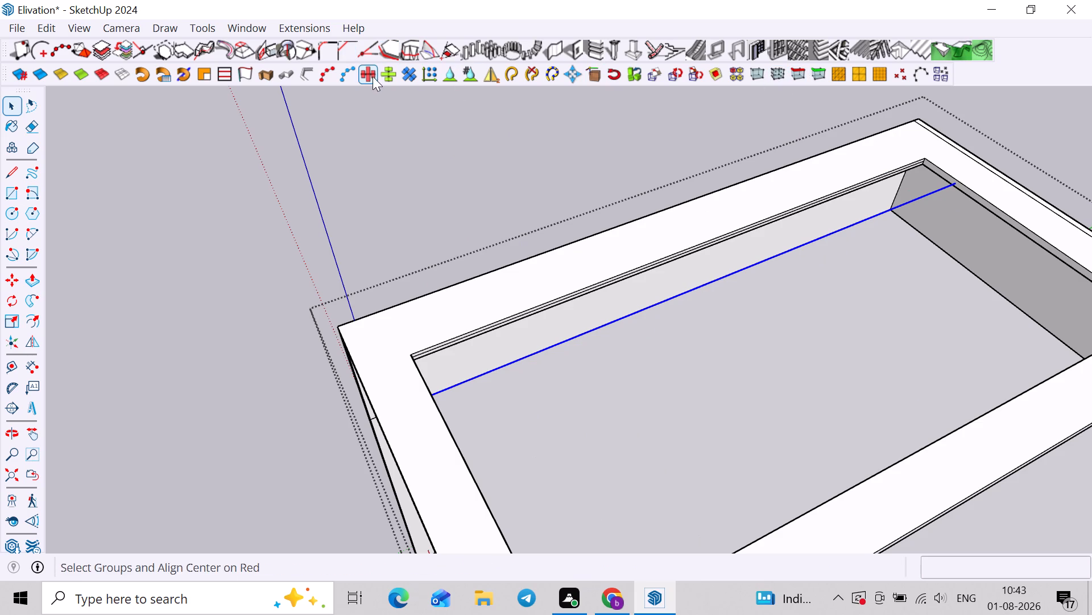
# Convert the copied line into a grouped tube with a 4" diameter, using the Lines to Tubes tool.
pyautogui.click(307, 71)
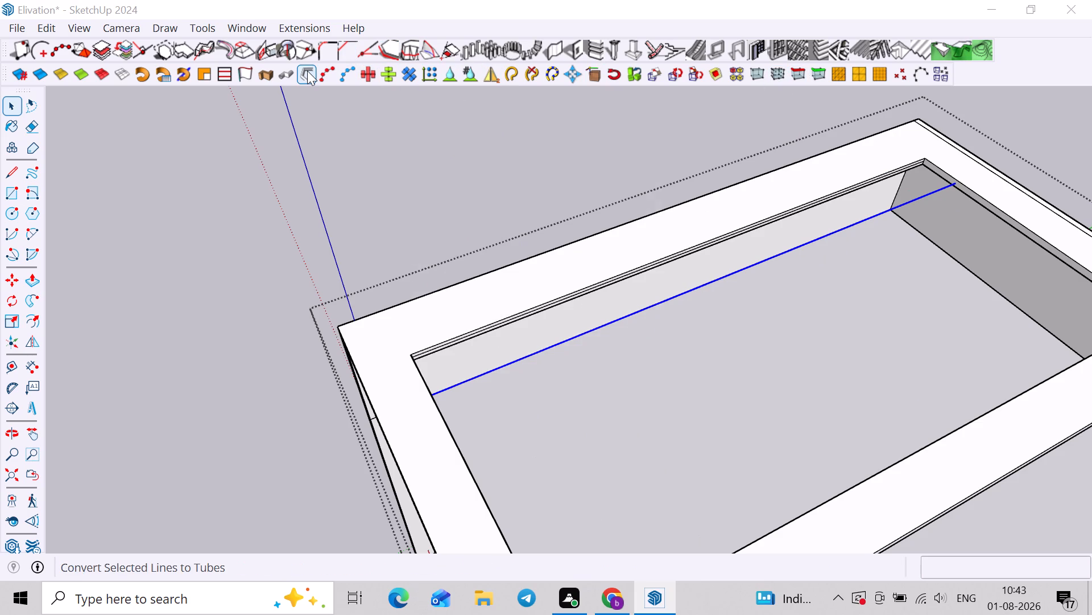
pyautogui.doubleClick(552, 321)
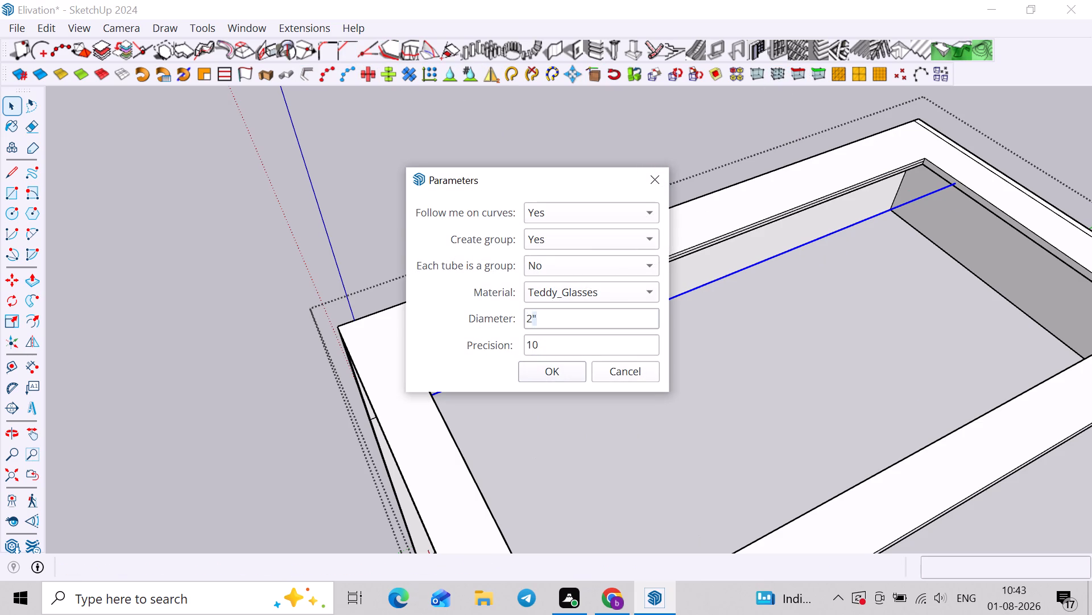
pyautogui.click(552, 321)
pyautogui.press('5')
pyautogui.hotkey('shift', '"')
pyautogui.press('BackSpace')
pyautogui.press('BackSpace')
pyautogui.scroll(-19, 536, 332)
pyautogui.press('BackSpace')
pyautogui.press('3')
pyautogui.press('BackSpace')
pyautogui.moveTo(522, 341); pyautogui.dragTo(499, 368)
pyautogui.press('BackSpace')
pyautogui.press('4')
pyautogui.hscroll(-1, 499, 368)
pyautogui.hotkey('shift', '"')
pyautogui.click(570, 375)
# Move the tube against the opening's long inner edge beside the tall side wall, snapping it to the corner.
pyautogui.moveTo(576, 366); pyautogui.dragTo(833, 284, button='middle')
pyautogui.moveTo(741, 399); pyautogui.dragTo(750, 235, button='middle')
pyautogui.moveTo(750, 233); pyautogui.dragTo(794, 195, button='middle')
pyautogui.scroll(5, 726, 165)
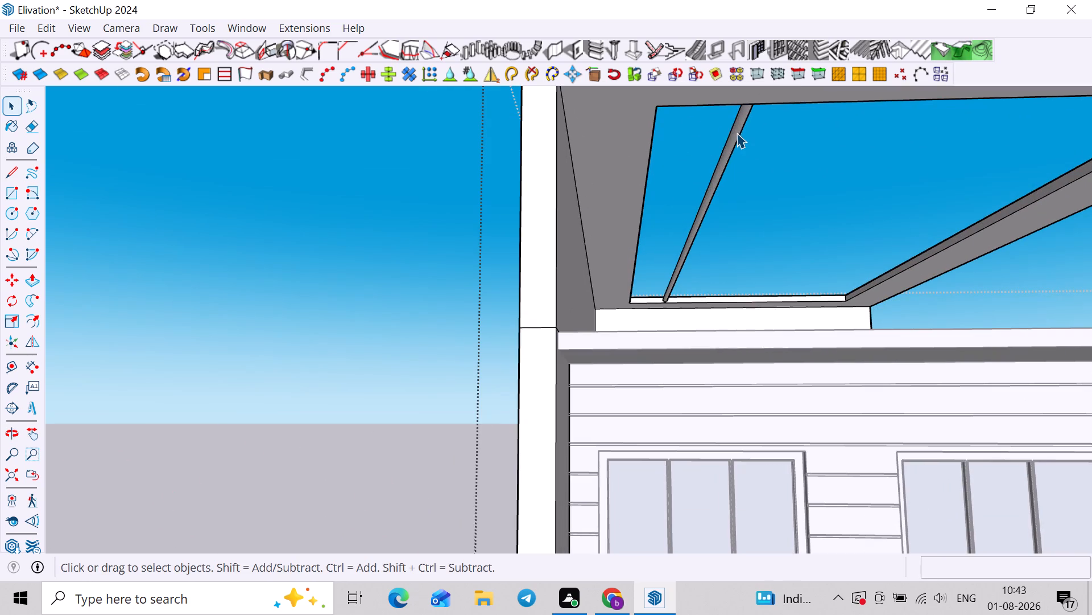
pyautogui.click(737, 133)
pyautogui.scroll(3, 737, 133)
pyautogui.scroll(-4, 744, 150)
pyautogui.moveTo(725, 208); pyautogui.dragTo(627, 514, button='middle')
pyautogui.moveTo(636, 430); pyautogui.dragTo(631, 473, button='middle')
pyautogui.keyDown('shift'); pyautogui.moveTo(634, 484); pyautogui.dragTo(631, 303, button='middle'); pyautogui.keyUp('shift')
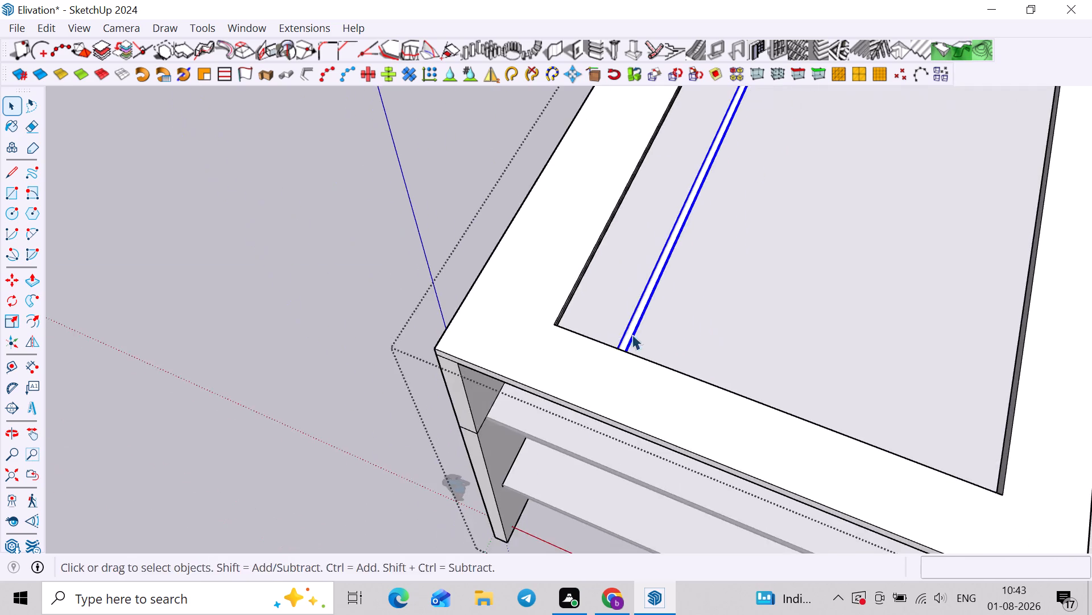
pyautogui.moveTo(632, 371); pyautogui.dragTo(663, 390, button='middle')
pyautogui.scroll(1, 664, 389)
pyautogui.press('m')
pyautogui.scroll(2, 653, 378)
pyautogui.click(644, 367)
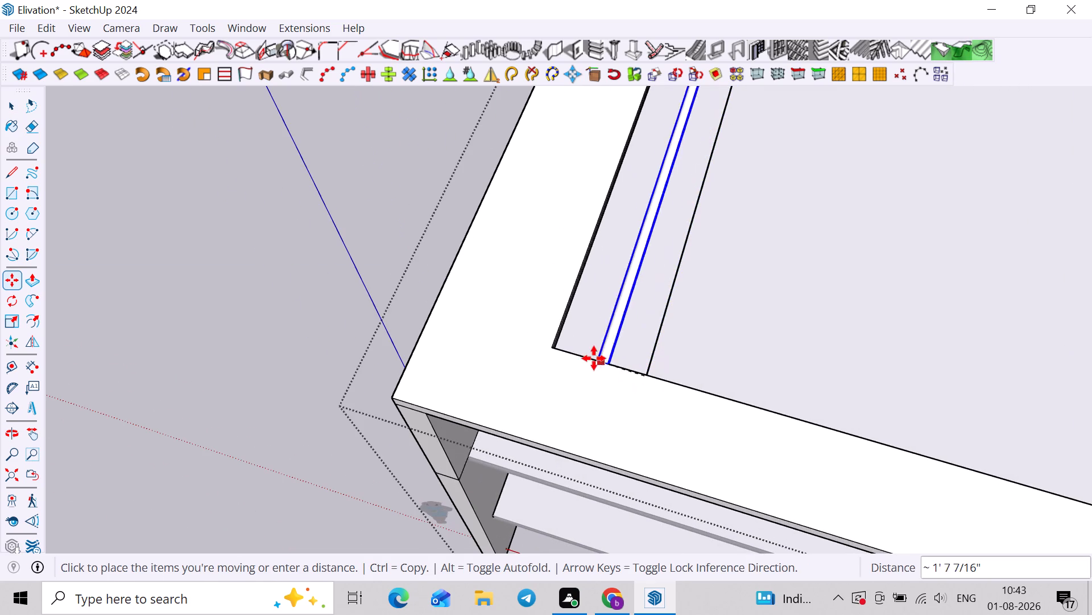
pyautogui.click(551, 344)
pyautogui.scroll(3, 553, 344)
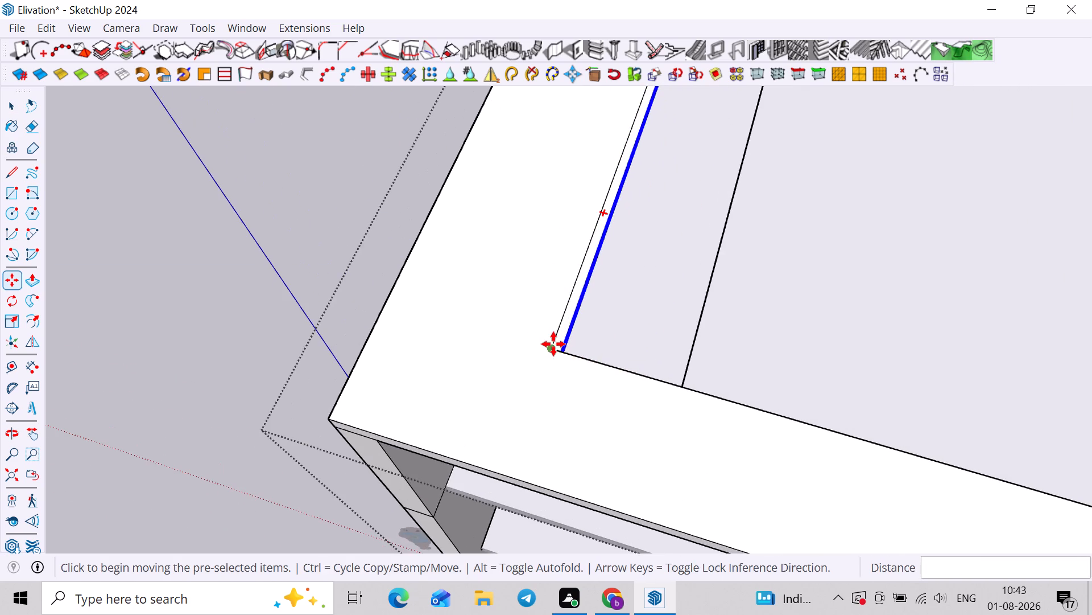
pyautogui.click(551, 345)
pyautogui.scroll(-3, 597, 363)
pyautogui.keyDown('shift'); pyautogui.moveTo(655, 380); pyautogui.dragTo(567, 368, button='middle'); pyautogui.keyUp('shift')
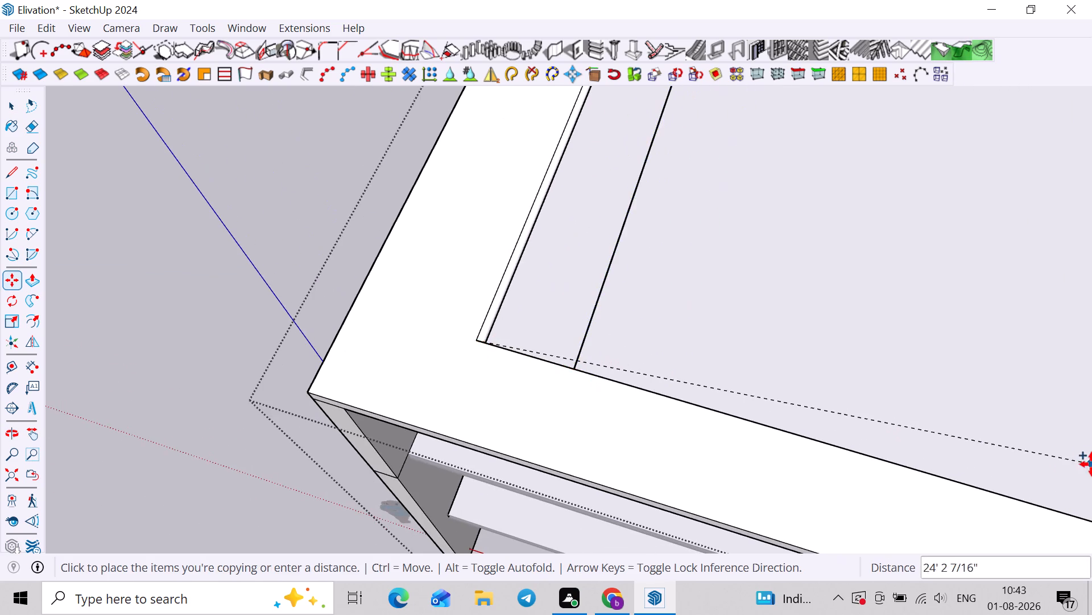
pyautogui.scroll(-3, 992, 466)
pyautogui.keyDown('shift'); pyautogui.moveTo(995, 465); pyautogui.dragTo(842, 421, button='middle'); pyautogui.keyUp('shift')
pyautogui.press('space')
# Copy the tube to the opening's opposite long edge and fill the gap between with evenly spaced copies in 10 divisions.
pyautogui.scroll(4, 430, 318)
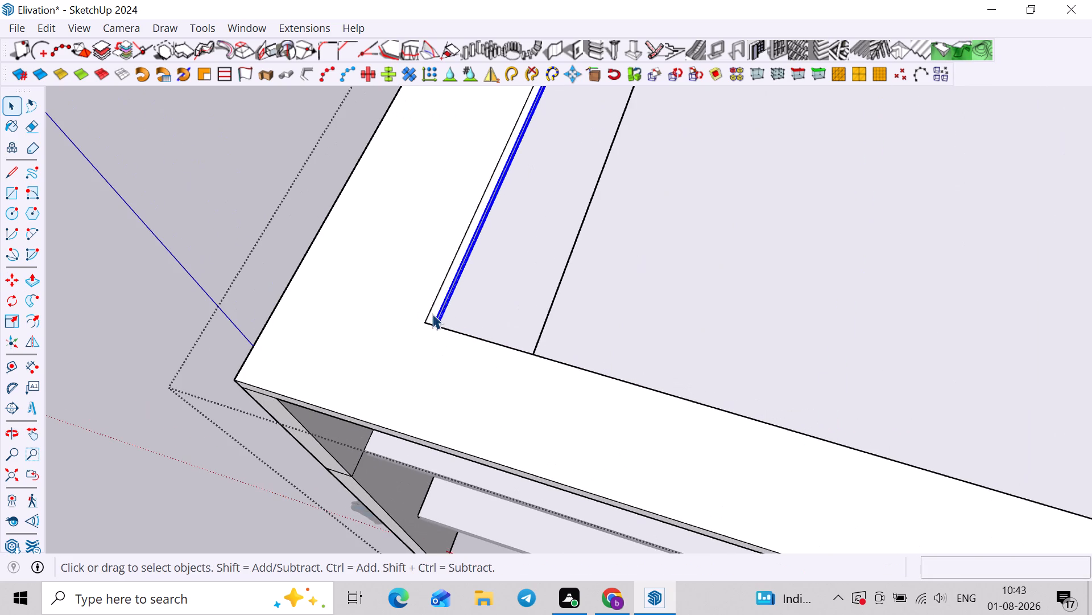
pyautogui.press('m')
pyautogui.click(437, 330)
pyautogui.scroll(-4, 456, 336)
pyautogui.keyDown('shift'); pyautogui.moveTo(483, 346); pyautogui.dragTo(423, 321, button='middle'); pyautogui.keyUp('shift')
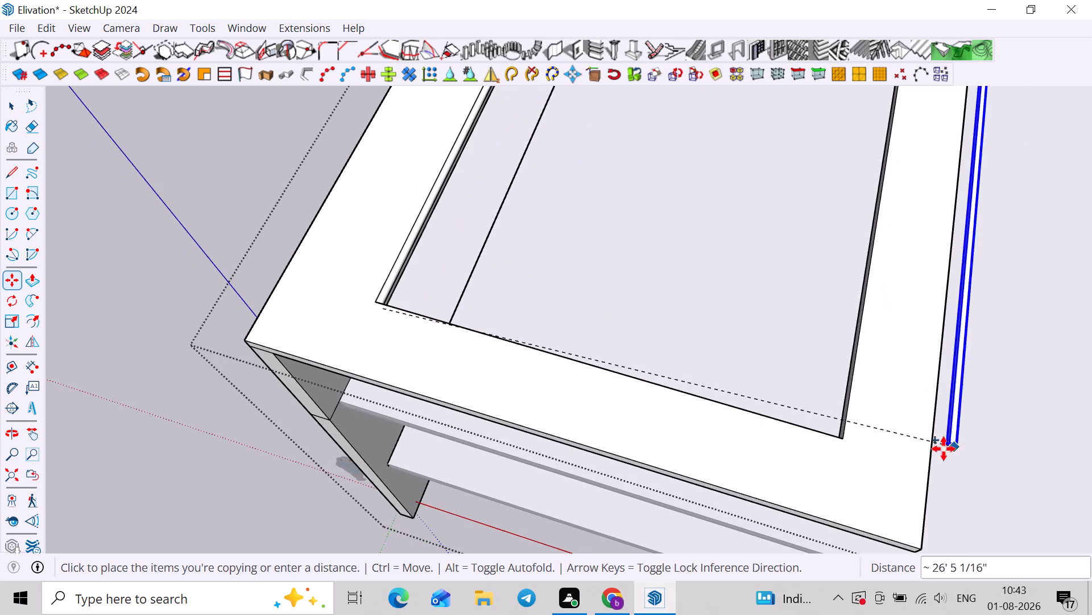
pyautogui.scroll(2, 875, 449)
pyautogui.click(843, 439)
pyautogui.press('/')
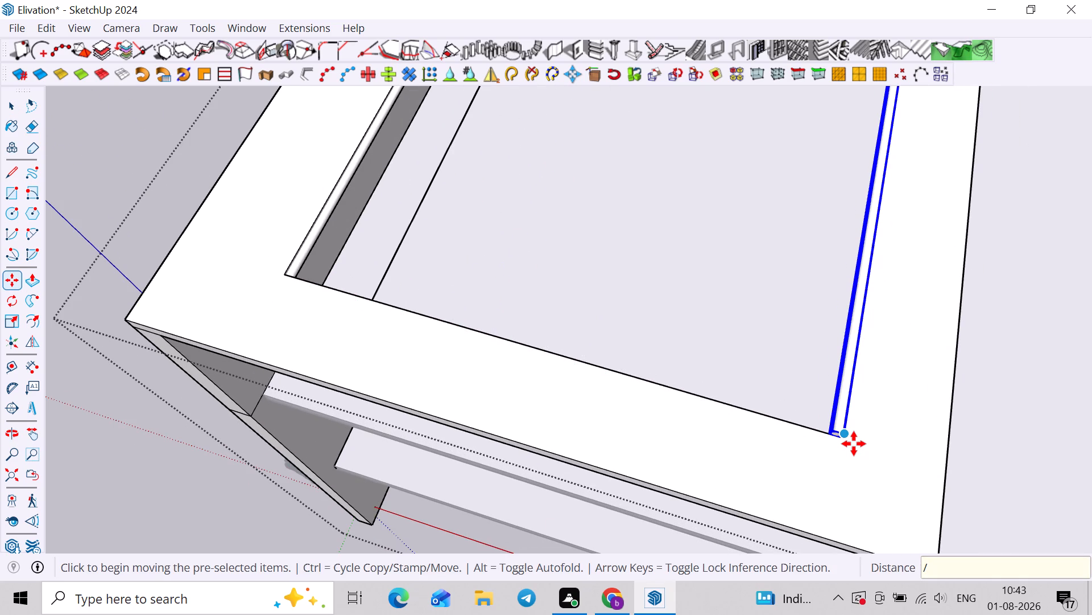
pyautogui.write('10')
pyautogui.press('Return')
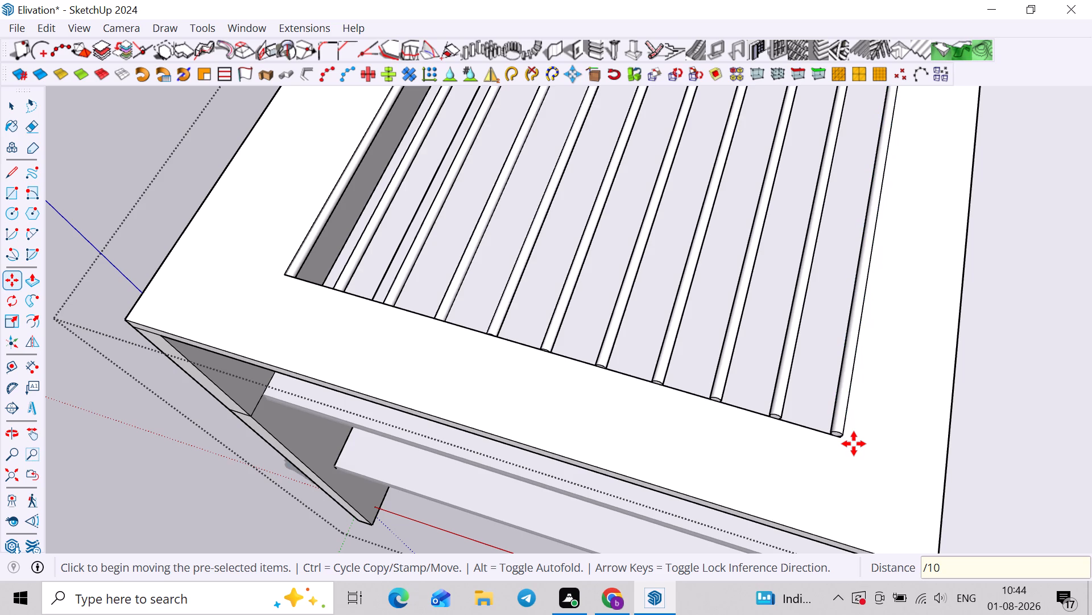
# Change the tube array across the overhead opening to 12 divisions.
pyautogui.scroll(-6, 847, 503)
pyautogui.moveTo(825, 434); pyautogui.dragTo(837, 223, button='middle')
pyautogui.scroll(-3, 775, 292)
pyautogui.moveTo(780, 318); pyautogui.dragTo(795, 260, button='middle')
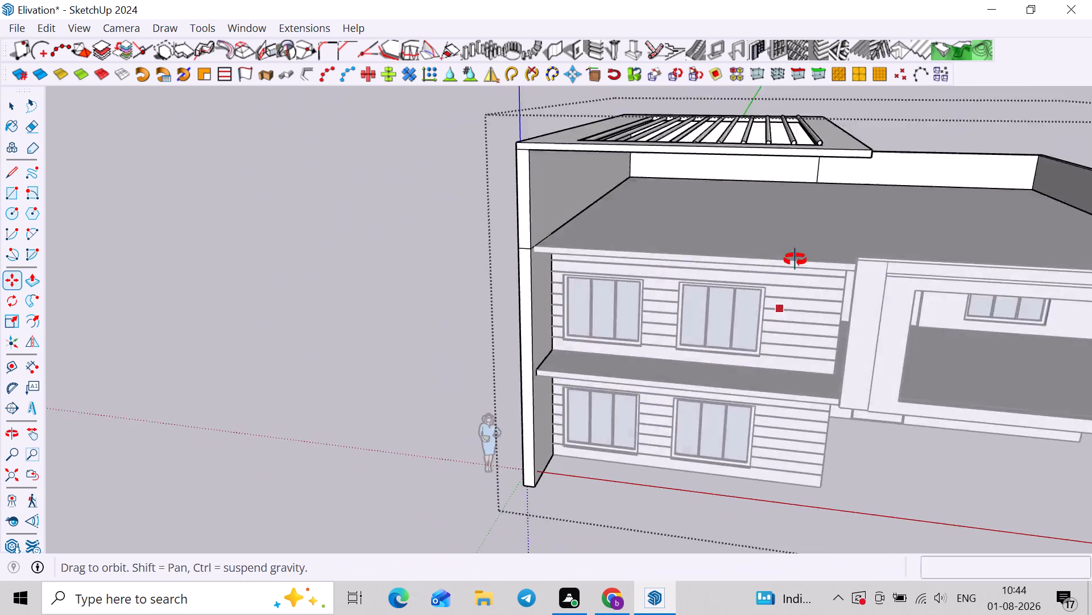
pyautogui.moveTo(795, 260); pyautogui.dragTo(818, 174, button='middle')
pyautogui.scroll(-4, 788, 141)
pyautogui.keyDown('shift'); pyautogui.moveTo(806, 145); pyautogui.dragTo(497, 162, button='middle'); pyautogui.keyUp('shift')
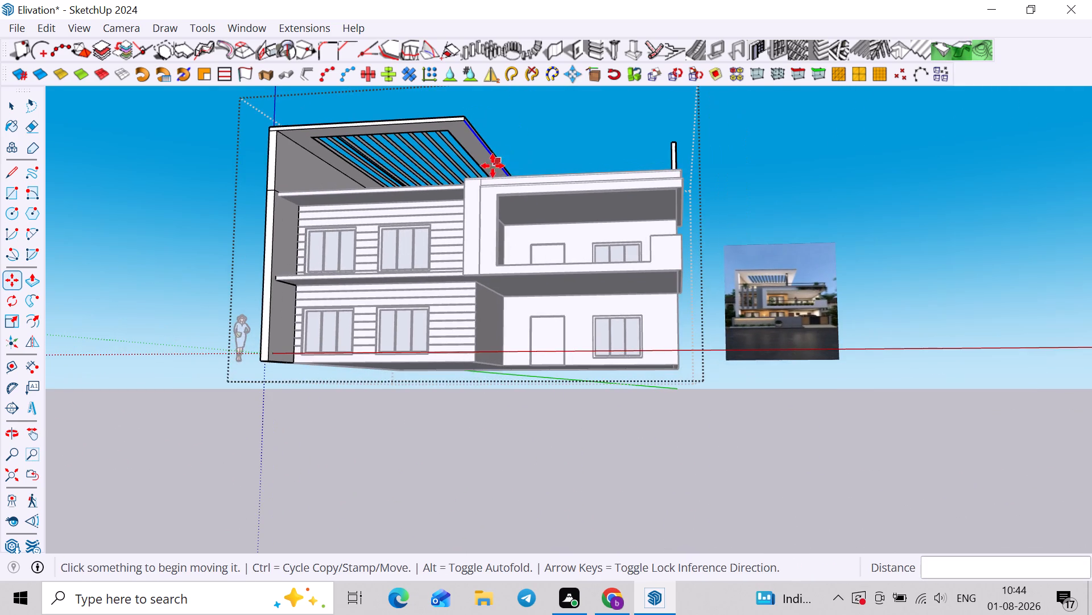
pyautogui.keyDown('shift'); pyautogui.moveTo(494, 166); pyautogui.dragTo(598, 170, button='middle'); pyautogui.keyUp('shift')
pyautogui.scroll(9, 391, 104)
pyautogui.scroll(-2, 370, 146)
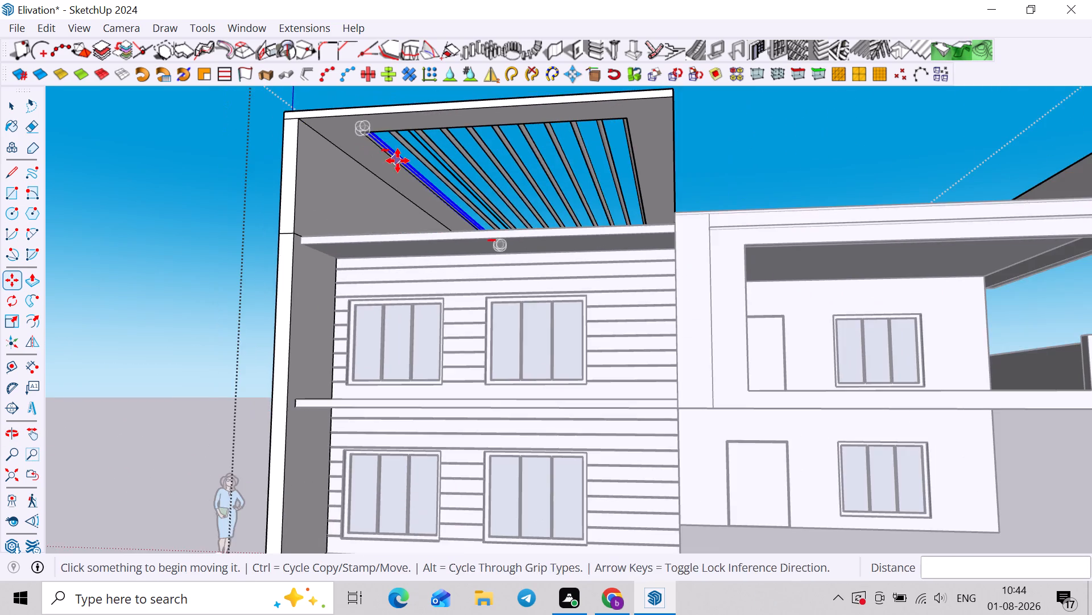
pyautogui.moveTo(398, 161); pyautogui.dragTo(479, 163, button='middle')
pyautogui.write('/12')
pyautogui.press('Return')
pyautogui.press('space')
# Delete the tube lying against the pergola opening's long edge beside the tall side wall.
pyautogui.scroll(2, 482, 163)
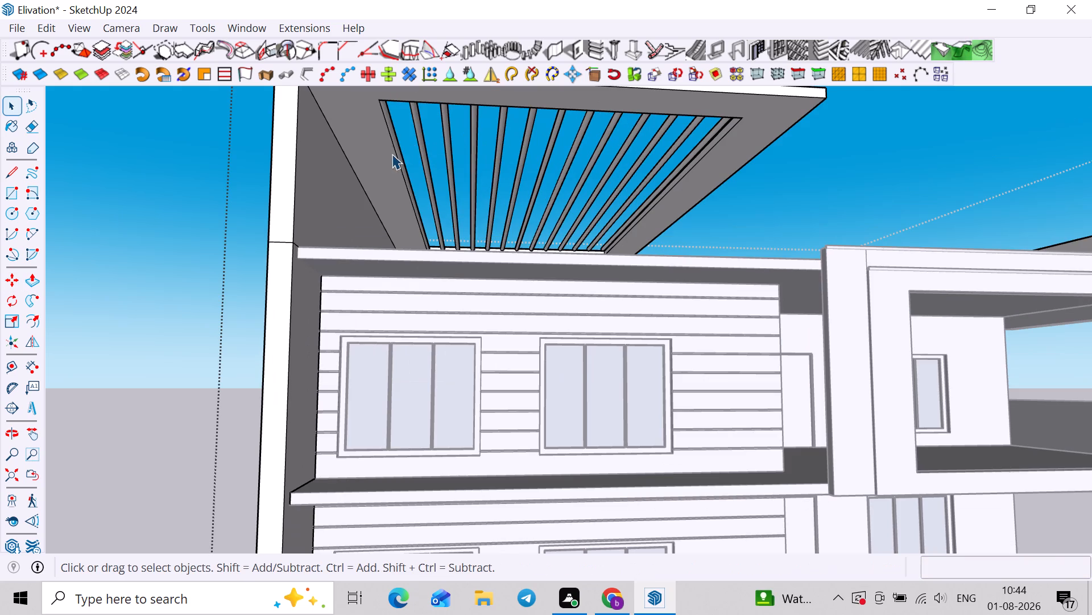
pyautogui.click(395, 153)
pyautogui.click(400, 151)
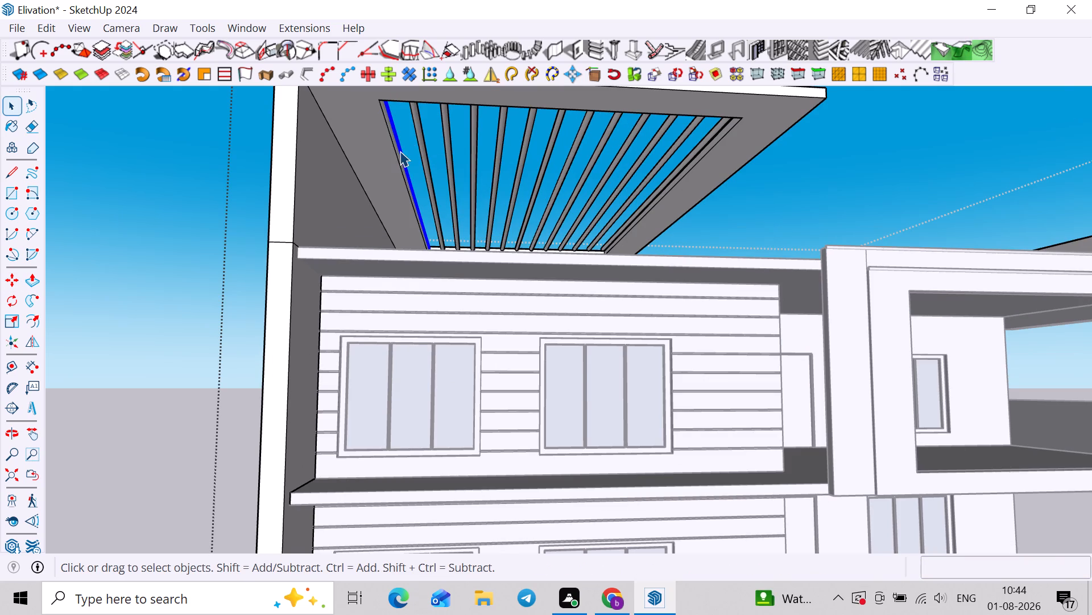
pyautogui.scroll(7, 403, 153)
pyautogui.click(439, 246)
pyautogui.scroll(1, 433, 251)
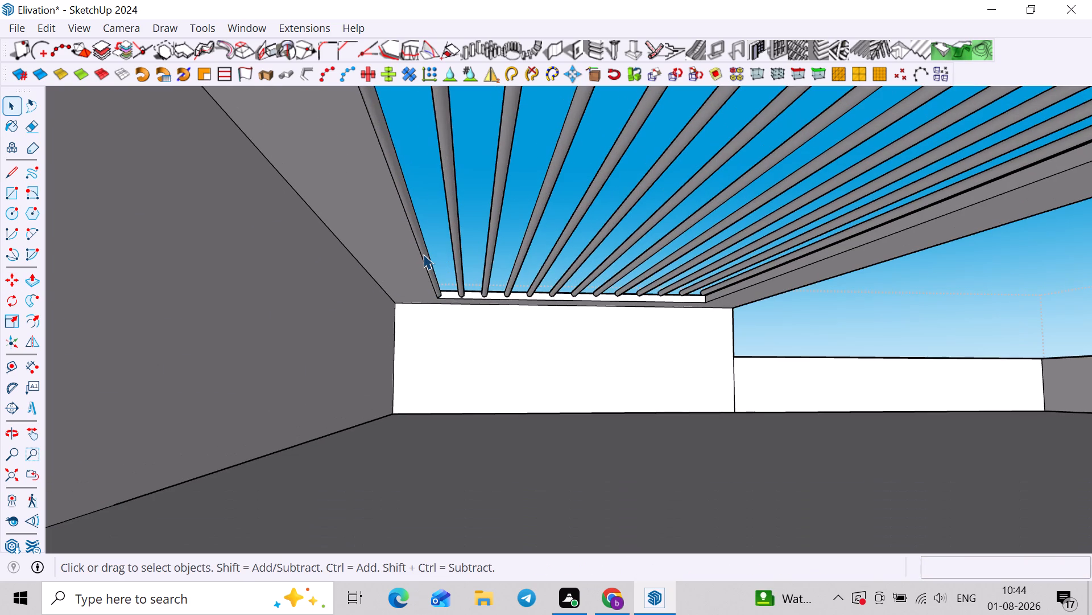
pyautogui.click(423, 255)
pyautogui.press('Delete')
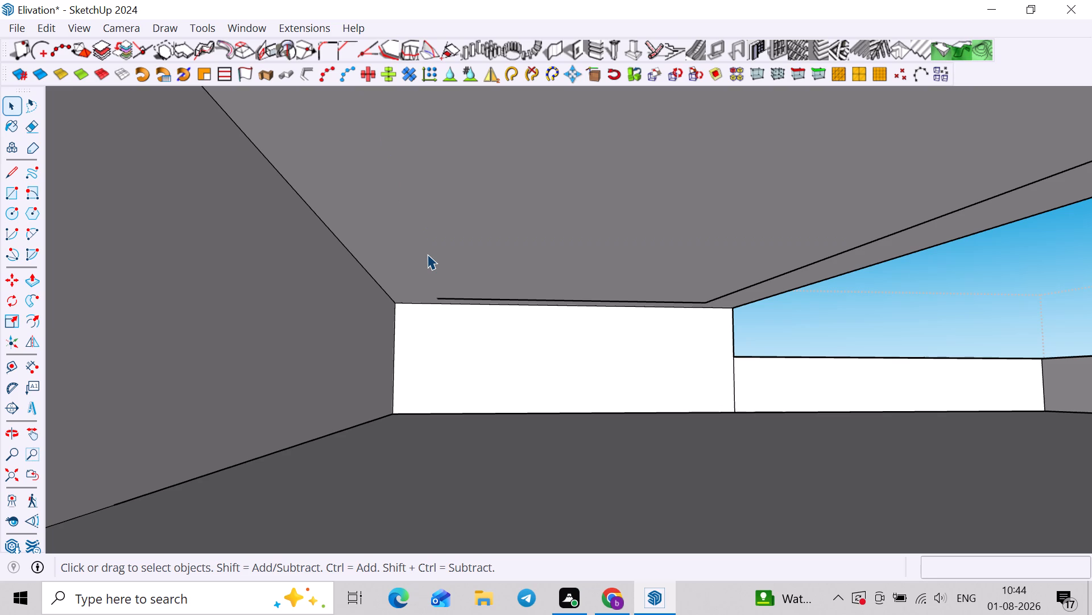
pyautogui.hotkey('ctrl', 'z')
pyautogui.scroll(4, 418, 255)
pyautogui.click(432, 255)
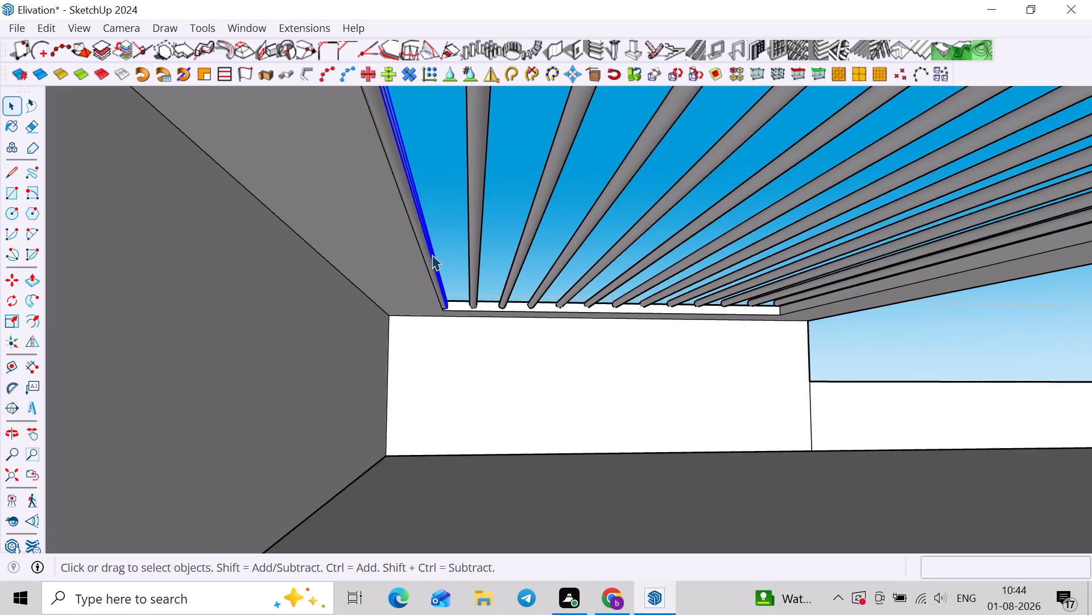
pyautogui.press('Delete')
# Delete the tube lying against the pergola opening's opposite long edge.
pyautogui.scroll(-1, 934, 263)
pyautogui.moveTo(934, 260); pyautogui.dragTo(747, 159, button='middle')
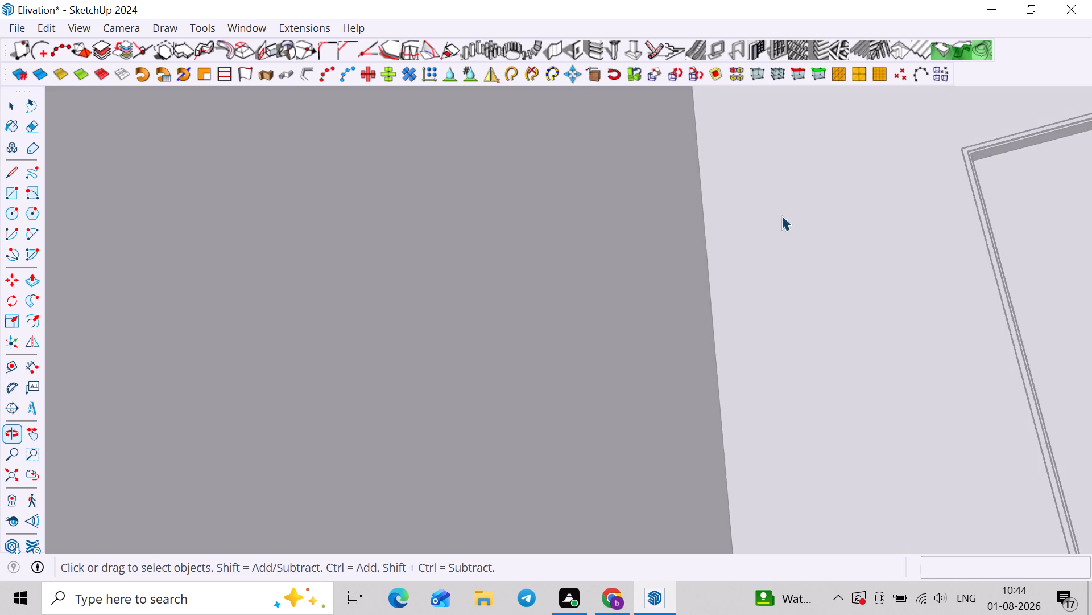
pyautogui.scroll(-13, 779, 225)
pyautogui.scroll(-5, 75, 187)
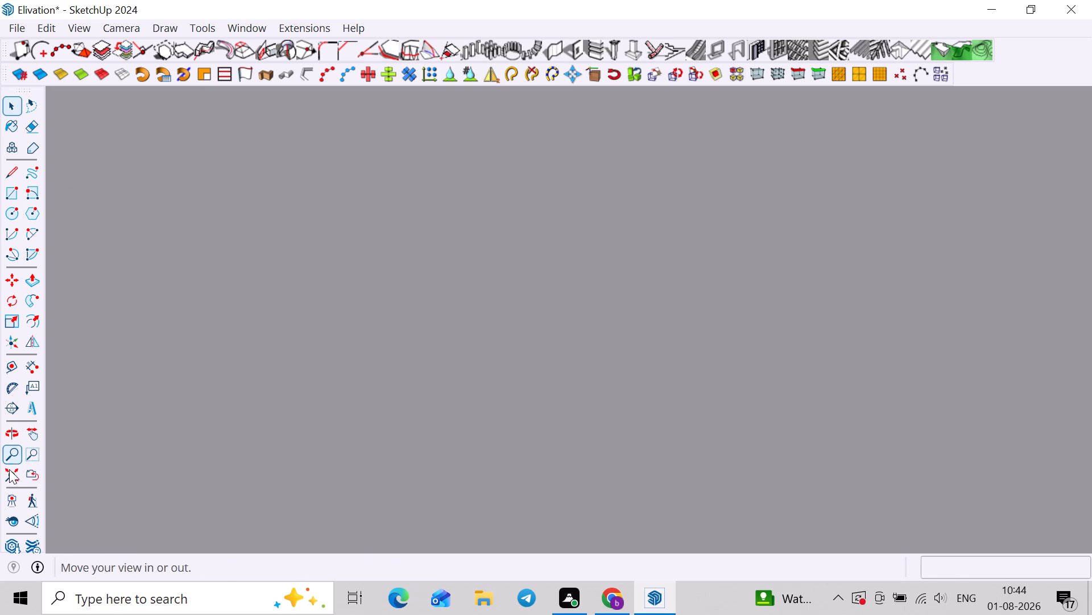
pyautogui.hscroll(1, 9, 474)
pyautogui.click(8, 475)
pyautogui.scroll(4, 456, 275)
pyautogui.hscroll(1, 368, 184)
pyautogui.moveTo(368, 183); pyautogui.dragTo(497, 198, button='middle')
pyautogui.scroll(7, 436, 173)
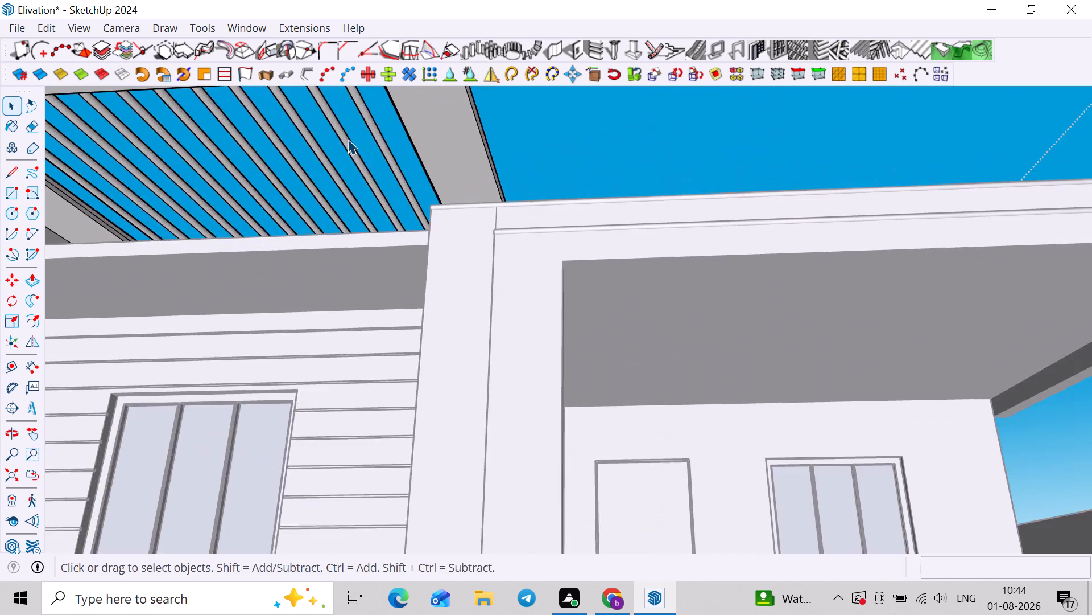
pyautogui.moveTo(348, 139); pyautogui.dragTo(493, 190, button='middle')
pyautogui.scroll(7, 502, 184)
pyautogui.click(508, 165)
pyautogui.press('Delete')
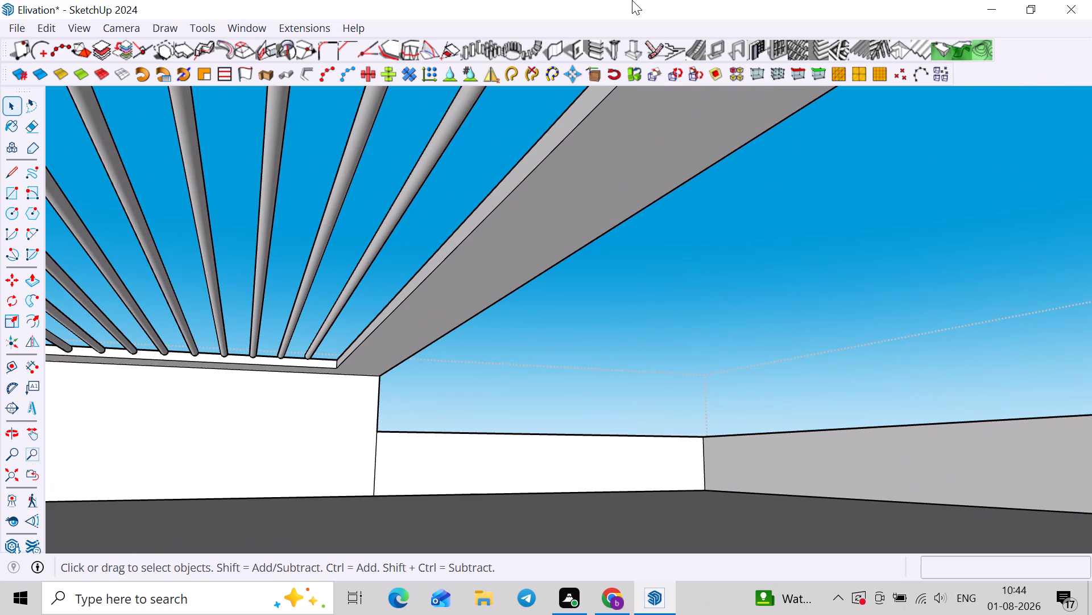
# Close the group being edited to return to the whole model.
pyautogui.scroll(-20, 632, 0)
pyautogui.scroll(-3, 632, 0)
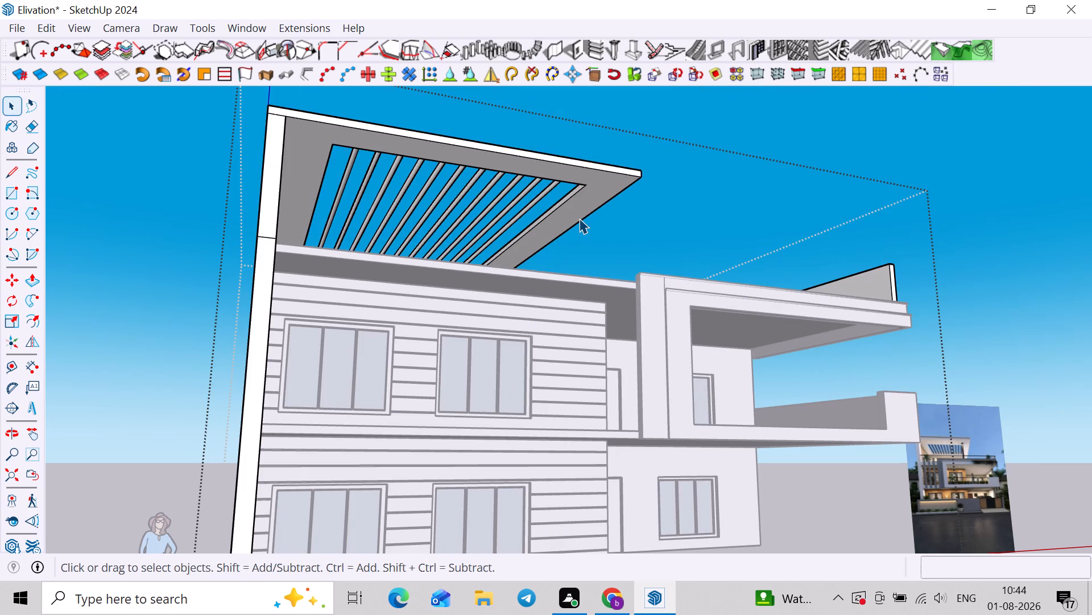
pyautogui.scroll(-4, 580, 228)
pyautogui.moveTo(621, 190); pyautogui.dragTo(596, 199, button='middle')
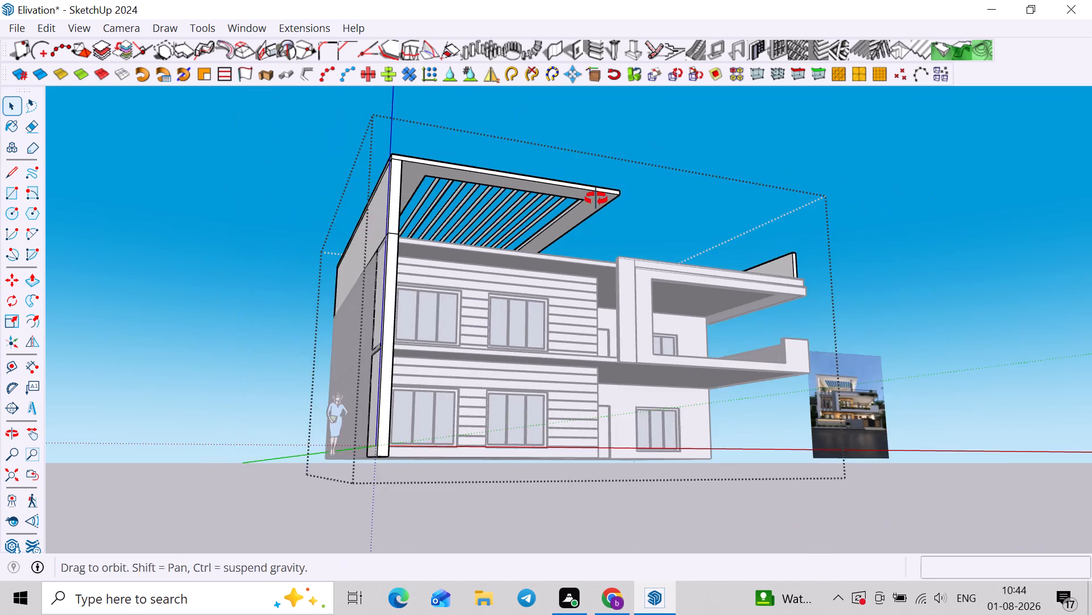
pyautogui.moveTo(596, 199); pyautogui.dragTo(532, 223, button='middle')
pyautogui.press('space')
pyautogui.click(694, 134)
# Compare the house's pergola, roof terrace and front facade with the reference image.
pyautogui.moveTo(708, 227); pyautogui.dragTo(573, 265, button='middle')
pyautogui.middleClick(720, 273)
pyautogui.scroll(3, 921, 418)
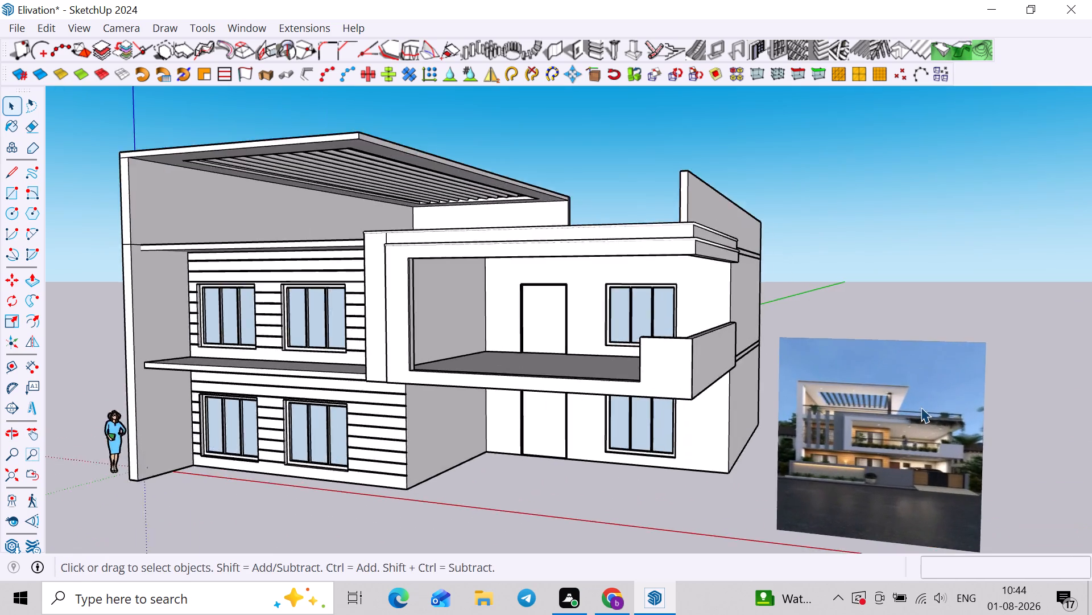
pyautogui.scroll(15, 921, 407)
pyautogui.scroll(-4, 897, 401)
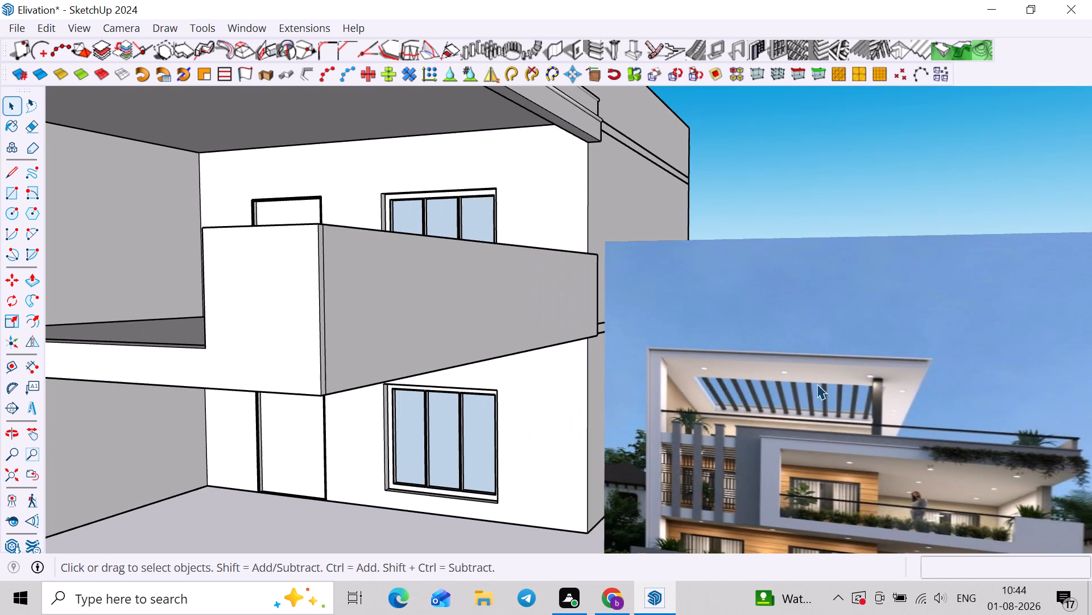
pyautogui.scroll(-4, 551, 310)
pyautogui.moveTo(537, 303); pyautogui.dragTo(584, 387, button='middle')
pyautogui.scroll(-4, 528, 303)
pyautogui.keyDown('shift'); pyautogui.moveTo(499, 292); pyautogui.dragTo(606, 355, button='middle'); pyautogui.keyUp('shift')
pyautogui.scroll(3, 319, 237)
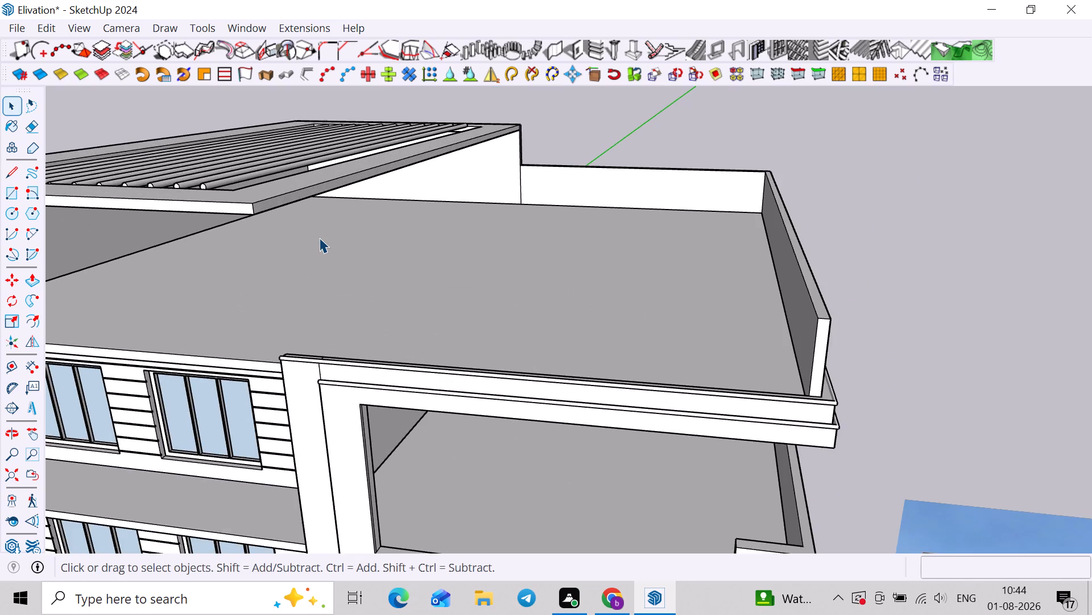
pyautogui.scroll(-4, 319, 237)
pyautogui.moveTo(335, 247); pyautogui.dragTo(535, 208, button='middle')
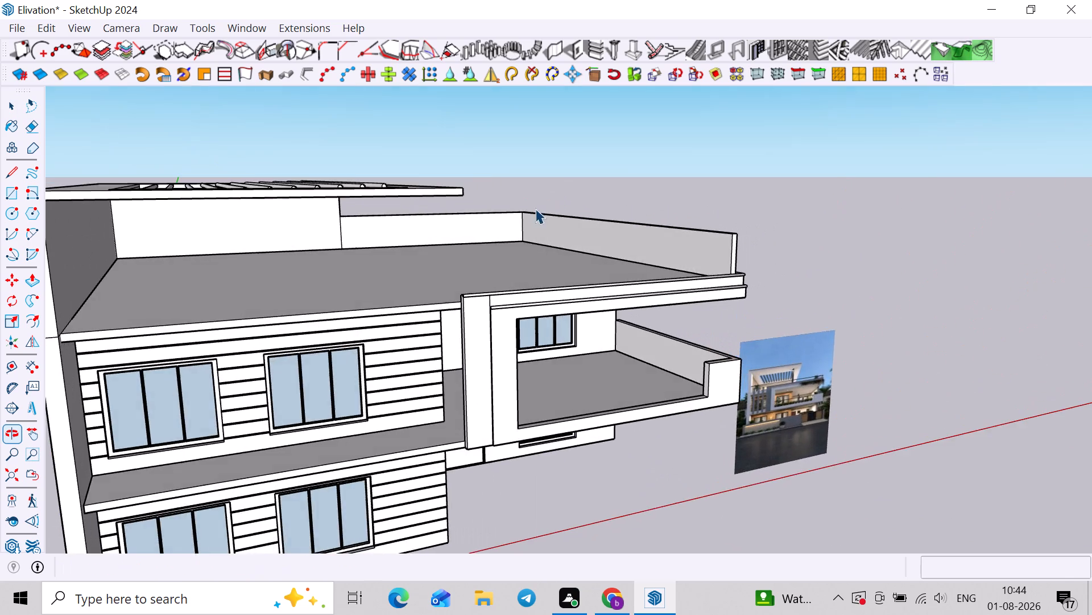
pyautogui.moveTo(580, 246); pyautogui.dragTo(272, 267, button='middle')
pyautogui.scroll(3, 332, 202)
pyautogui.press('k')
pyautogui.moveTo(359, 186); pyautogui.dragTo(353, 190, button='middle')
pyautogui.press('k')
pyautogui.scroll(-4, 361, 197)
pyautogui.moveTo(399, 304); pyautogui.dragTo(595, 261, button='middle')
pyautogui.click(857, 282)
pyautogui.moveTo(838, 334); pyautogui.dragTo(851, 260, button='middle')
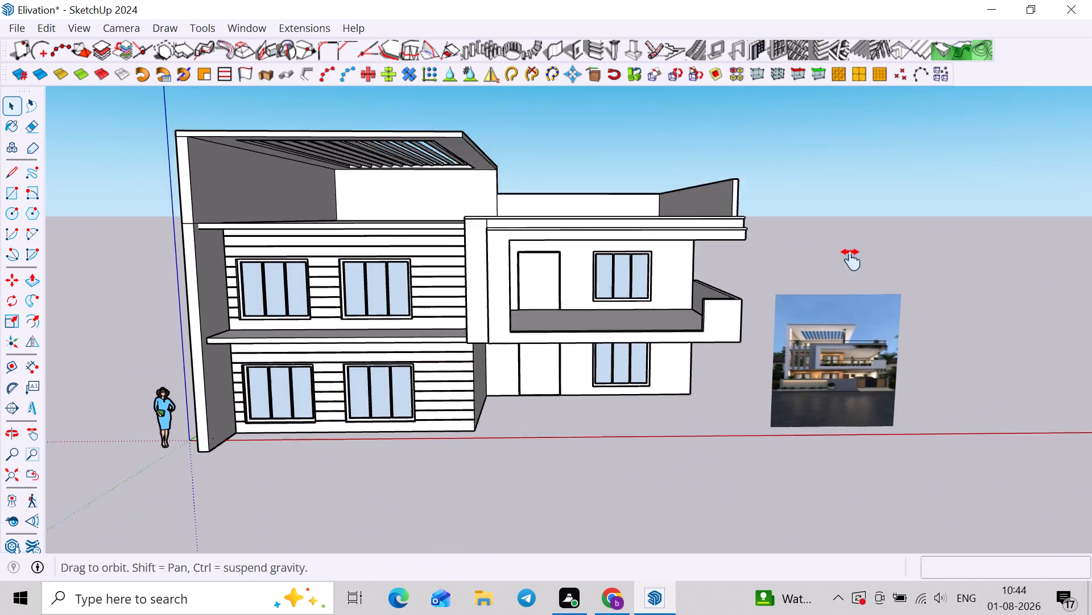
pyautogui.moveTo(851, 260); pyautogui.dragTo(855, 251, button='middle')
# Examine the reference image's balcony, ground floor and front boundary wall against the modelled house.
pyautogui.scroll(1, 857, 279)
pyautogui.moveTo(856, 280); pyautogui.dragTo(781, 281, button='middle')
pyautogui.scroll(3, 924, 315)
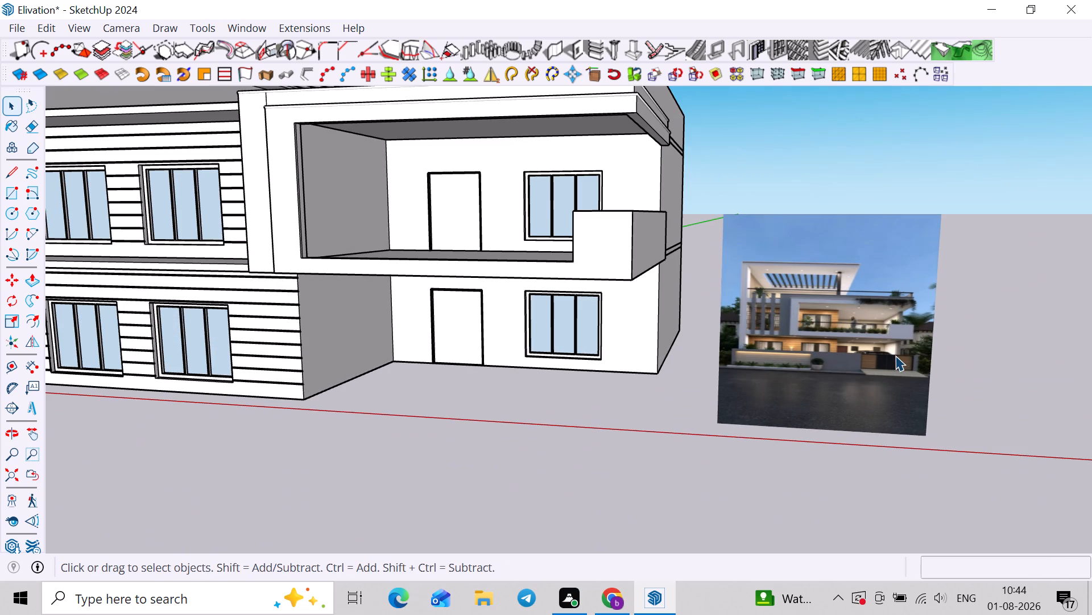
pyautogui.scroll(-1, 895, 355)
pyautogui.scroll(3, 692, 174)
pyautogui.moveTo(684, 184); pyautogui.dragTo(776, 171, button='middle')
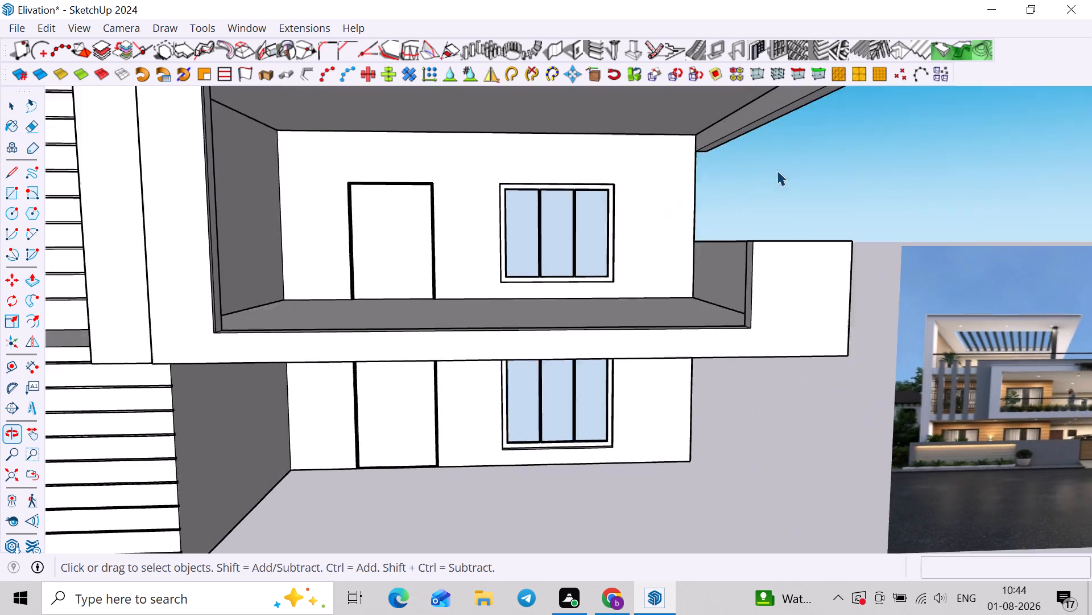
pyautogui.scroll(-6, 766, 193)
pyautogui.keyDown('shift'); pyautogui.moveTo(783, 212); pyautogui.dragTo(754, 236, button='middle'); pyautogui.keyUp('shift')
pyautogui.scroll(10, 978, 330)
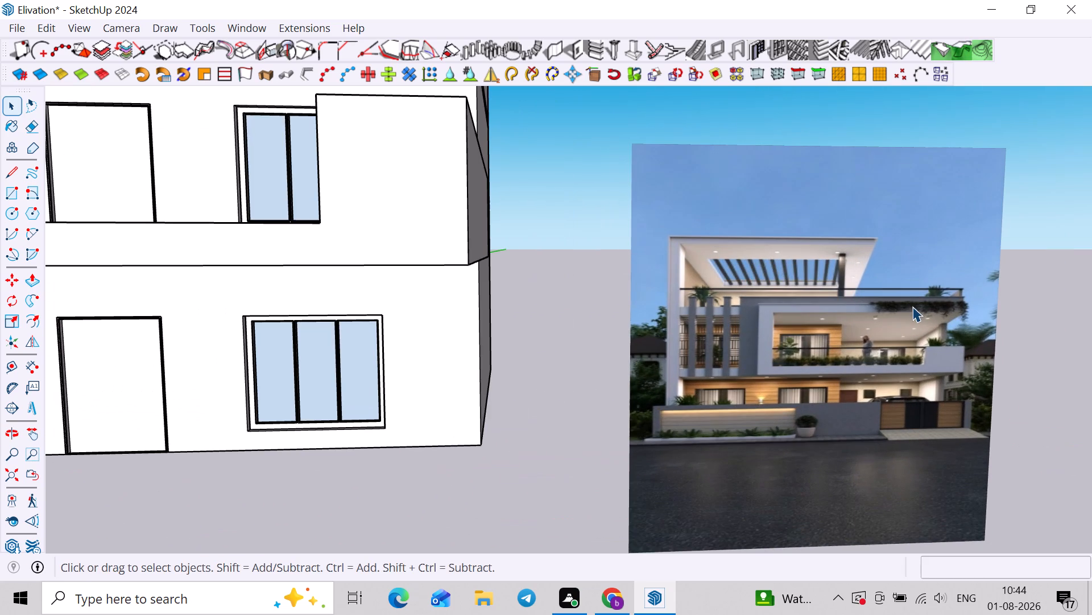
pyautogui.scroll(2, 912, 306)
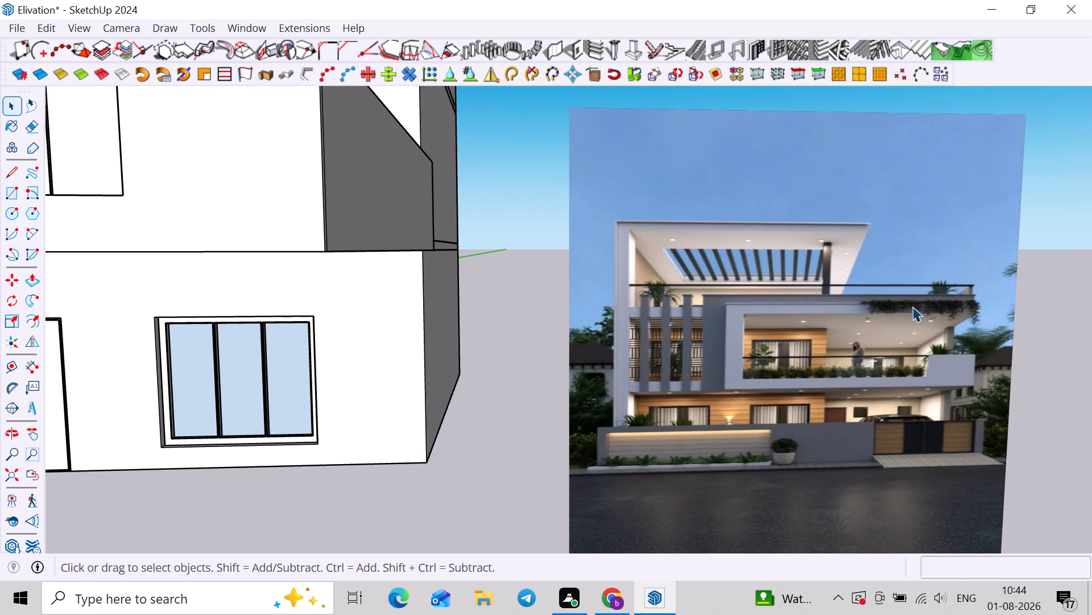
pyautogui.scroll(-3, 912, 306)
pyautogui.scroll(3, 899, 366)
pyautogui.scroll(-10, 899, 367)
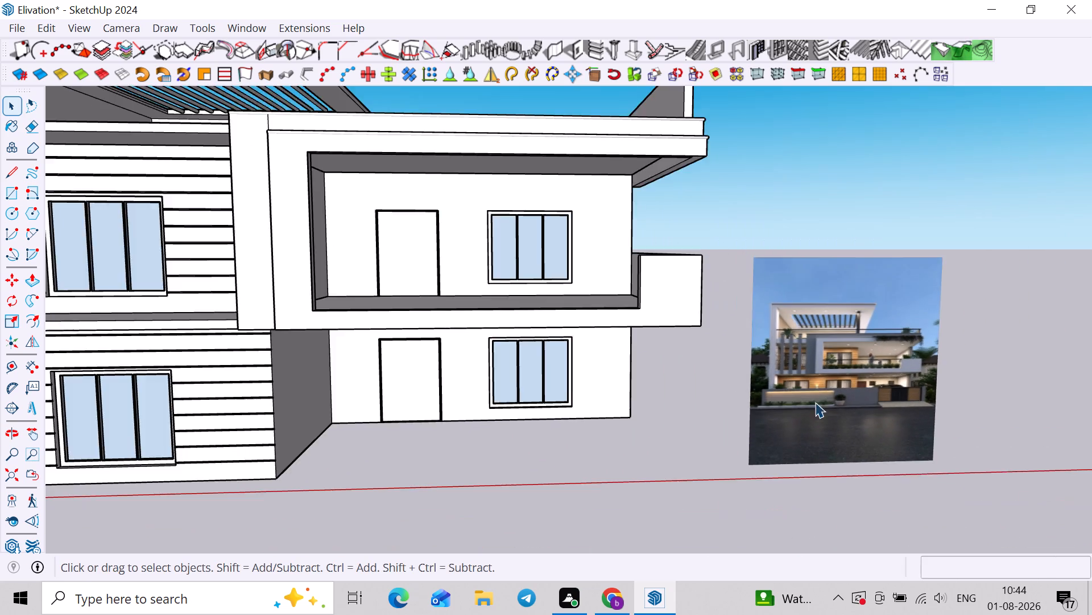
pyautogui.scroll(-3, 815, 402)
pyautogui.moveTo(757, 428); pyautogui.dragTo(605, 443, button='middle')
pyautogui.scroll(1, 614, 425)
pyautogui.moveTo(614, 425); pyautogui.dragTo(607, 463, button='middle')
pyautogui.scroll(6, 672, 425)
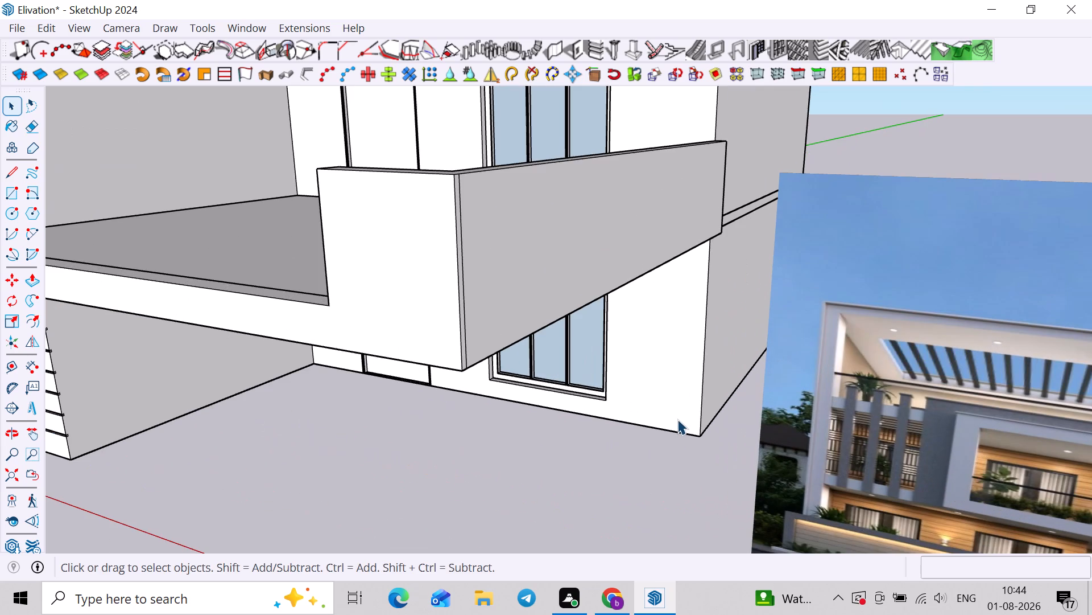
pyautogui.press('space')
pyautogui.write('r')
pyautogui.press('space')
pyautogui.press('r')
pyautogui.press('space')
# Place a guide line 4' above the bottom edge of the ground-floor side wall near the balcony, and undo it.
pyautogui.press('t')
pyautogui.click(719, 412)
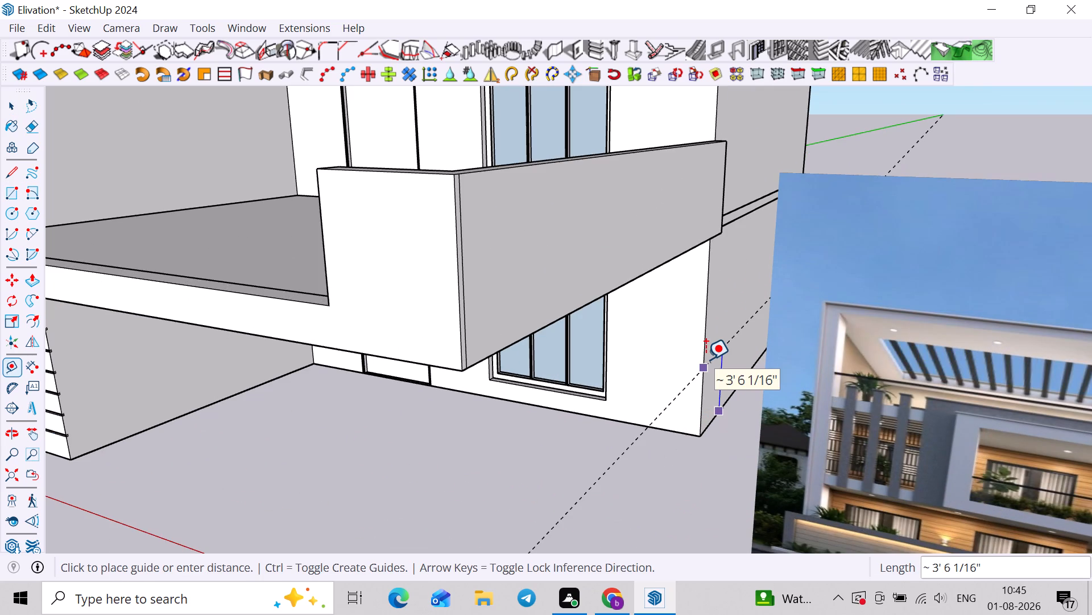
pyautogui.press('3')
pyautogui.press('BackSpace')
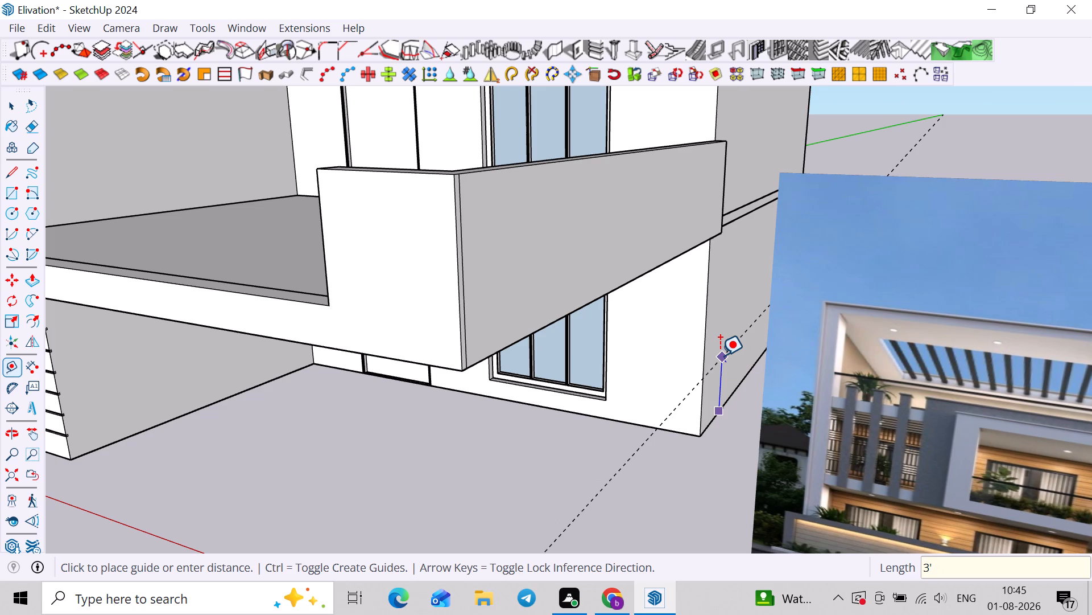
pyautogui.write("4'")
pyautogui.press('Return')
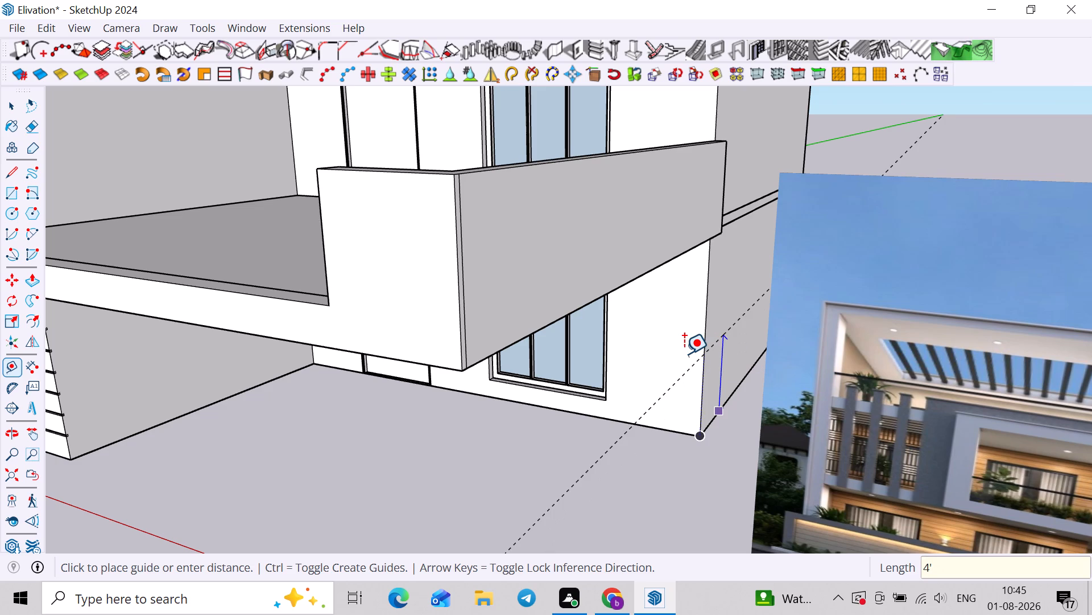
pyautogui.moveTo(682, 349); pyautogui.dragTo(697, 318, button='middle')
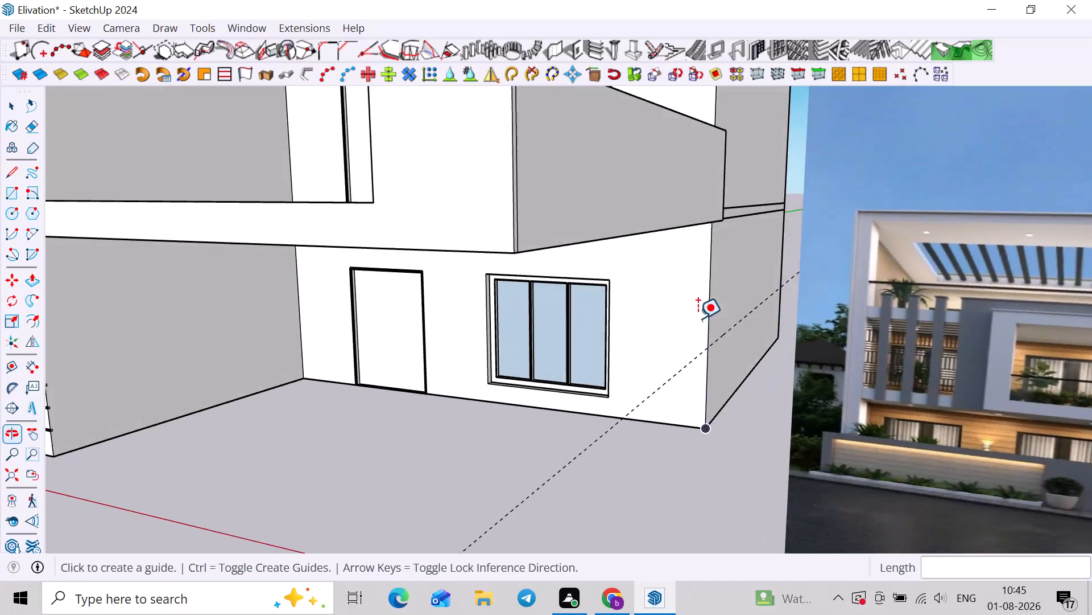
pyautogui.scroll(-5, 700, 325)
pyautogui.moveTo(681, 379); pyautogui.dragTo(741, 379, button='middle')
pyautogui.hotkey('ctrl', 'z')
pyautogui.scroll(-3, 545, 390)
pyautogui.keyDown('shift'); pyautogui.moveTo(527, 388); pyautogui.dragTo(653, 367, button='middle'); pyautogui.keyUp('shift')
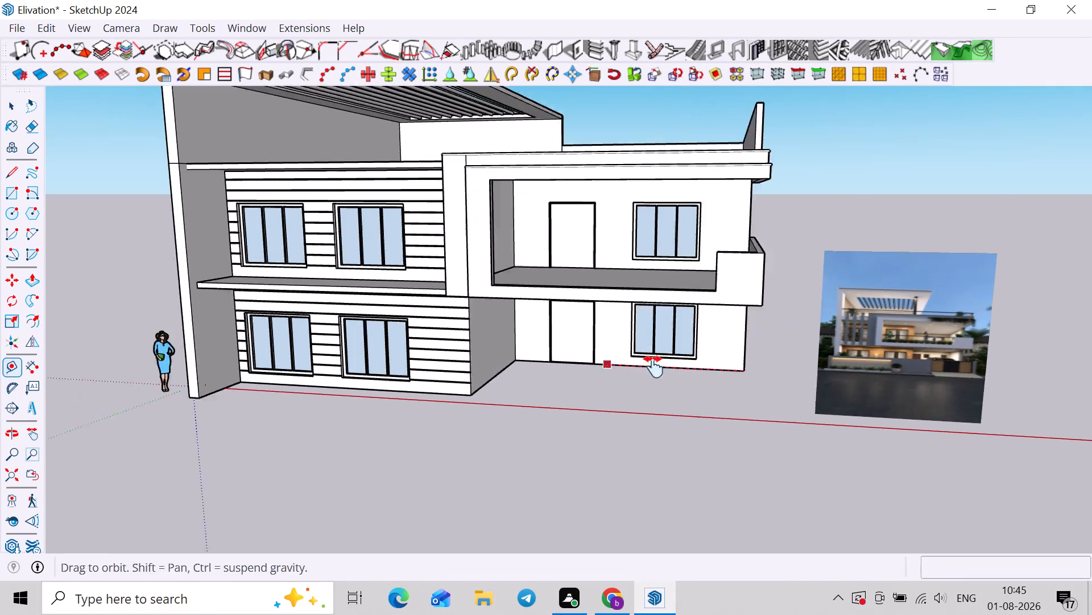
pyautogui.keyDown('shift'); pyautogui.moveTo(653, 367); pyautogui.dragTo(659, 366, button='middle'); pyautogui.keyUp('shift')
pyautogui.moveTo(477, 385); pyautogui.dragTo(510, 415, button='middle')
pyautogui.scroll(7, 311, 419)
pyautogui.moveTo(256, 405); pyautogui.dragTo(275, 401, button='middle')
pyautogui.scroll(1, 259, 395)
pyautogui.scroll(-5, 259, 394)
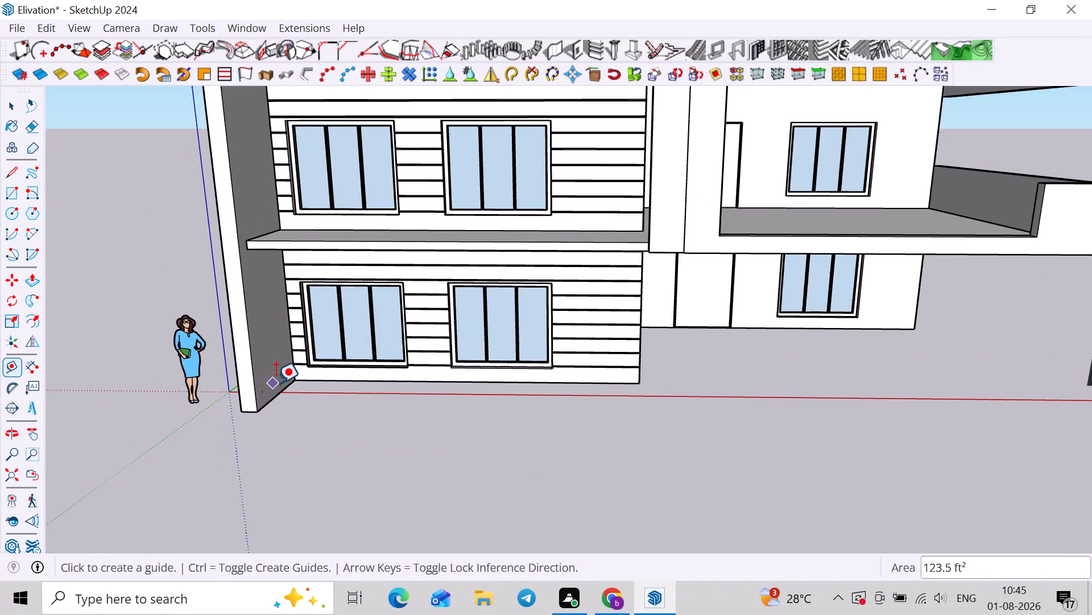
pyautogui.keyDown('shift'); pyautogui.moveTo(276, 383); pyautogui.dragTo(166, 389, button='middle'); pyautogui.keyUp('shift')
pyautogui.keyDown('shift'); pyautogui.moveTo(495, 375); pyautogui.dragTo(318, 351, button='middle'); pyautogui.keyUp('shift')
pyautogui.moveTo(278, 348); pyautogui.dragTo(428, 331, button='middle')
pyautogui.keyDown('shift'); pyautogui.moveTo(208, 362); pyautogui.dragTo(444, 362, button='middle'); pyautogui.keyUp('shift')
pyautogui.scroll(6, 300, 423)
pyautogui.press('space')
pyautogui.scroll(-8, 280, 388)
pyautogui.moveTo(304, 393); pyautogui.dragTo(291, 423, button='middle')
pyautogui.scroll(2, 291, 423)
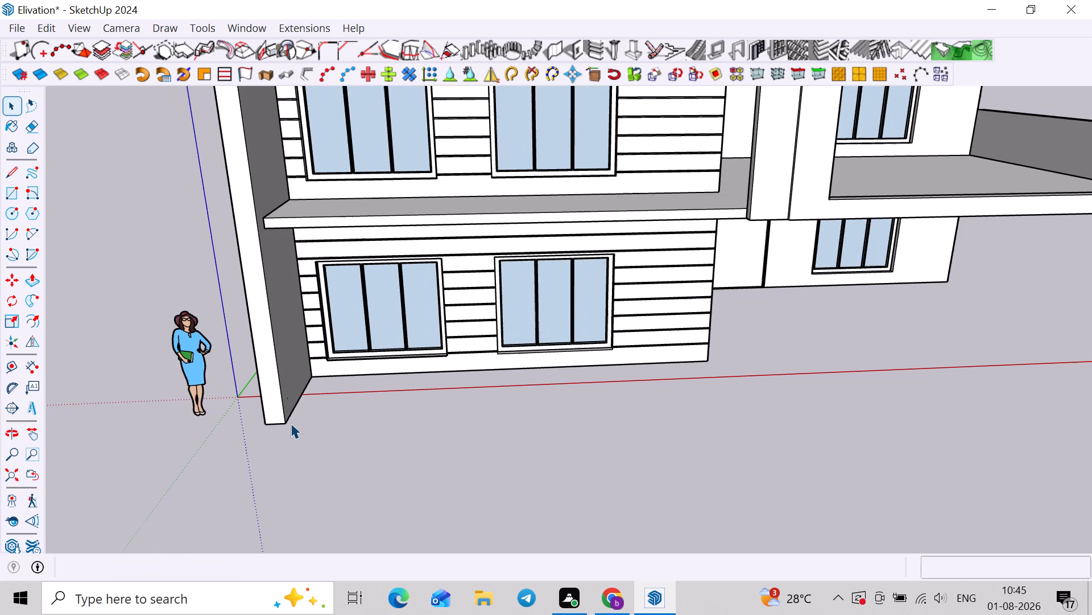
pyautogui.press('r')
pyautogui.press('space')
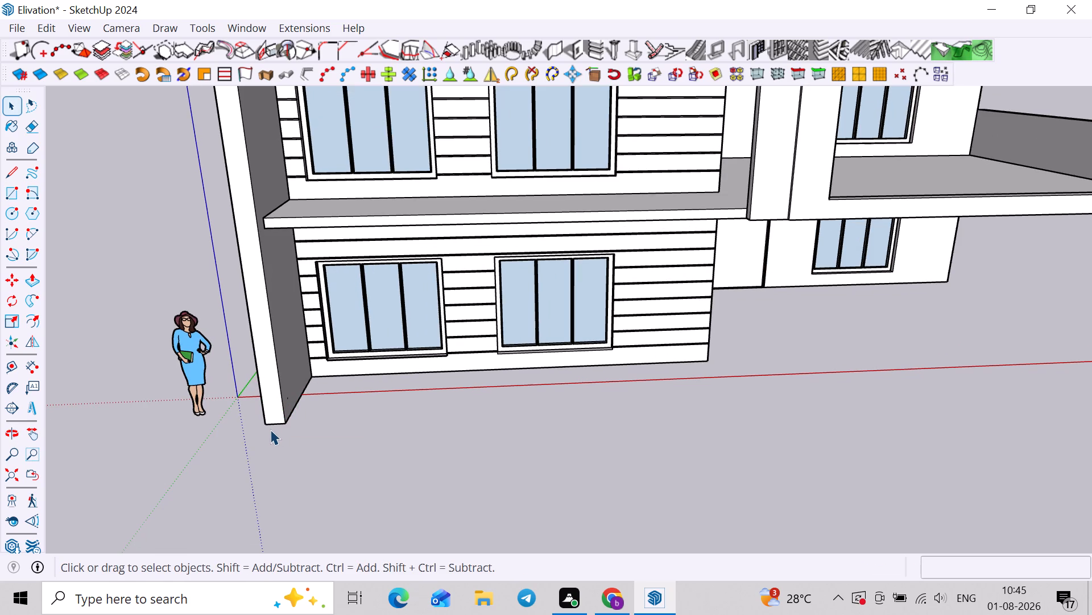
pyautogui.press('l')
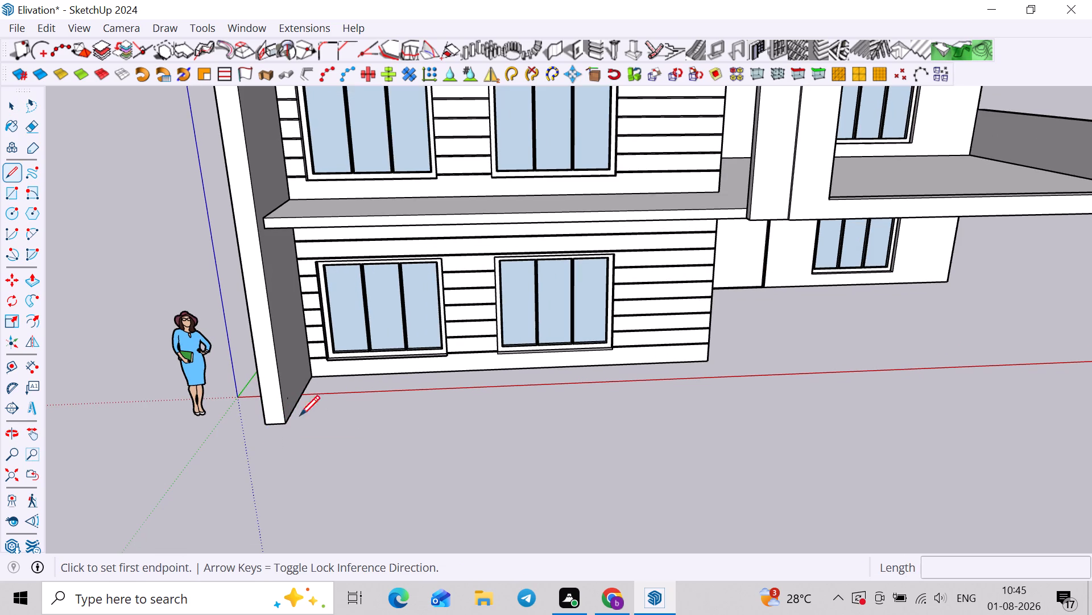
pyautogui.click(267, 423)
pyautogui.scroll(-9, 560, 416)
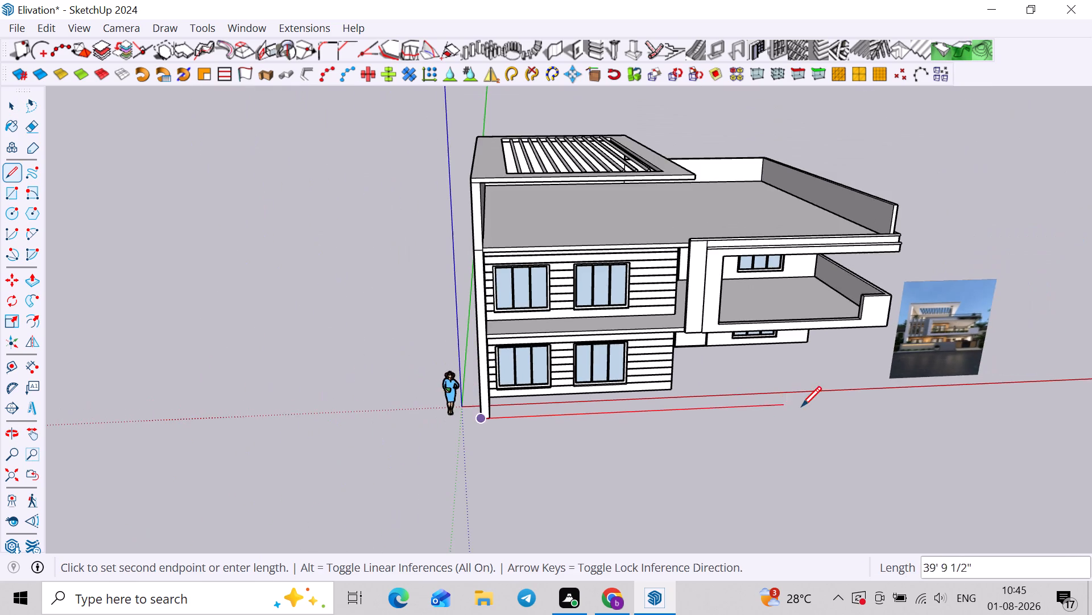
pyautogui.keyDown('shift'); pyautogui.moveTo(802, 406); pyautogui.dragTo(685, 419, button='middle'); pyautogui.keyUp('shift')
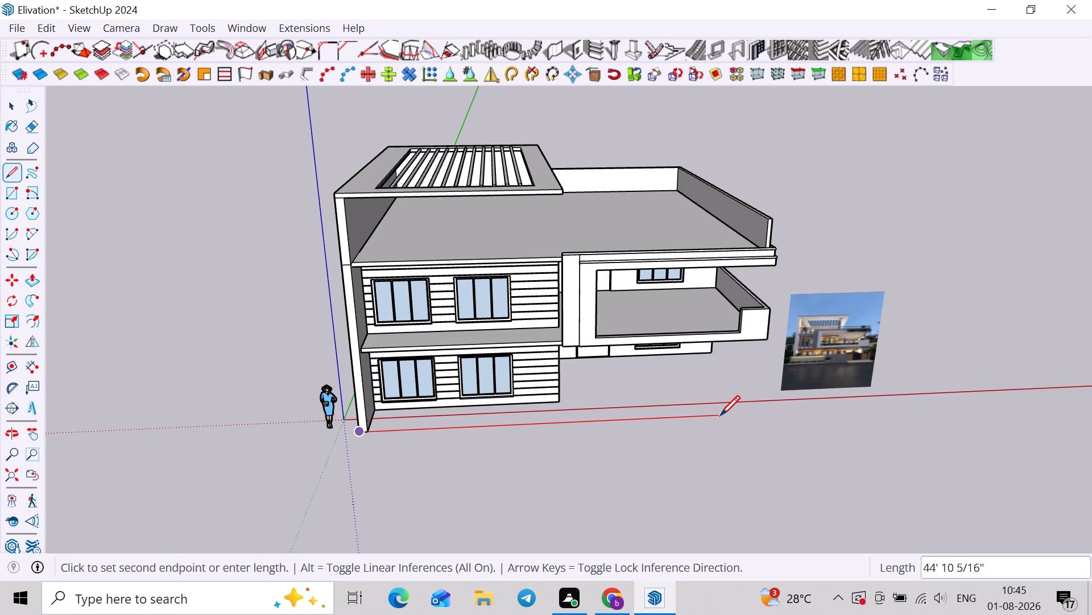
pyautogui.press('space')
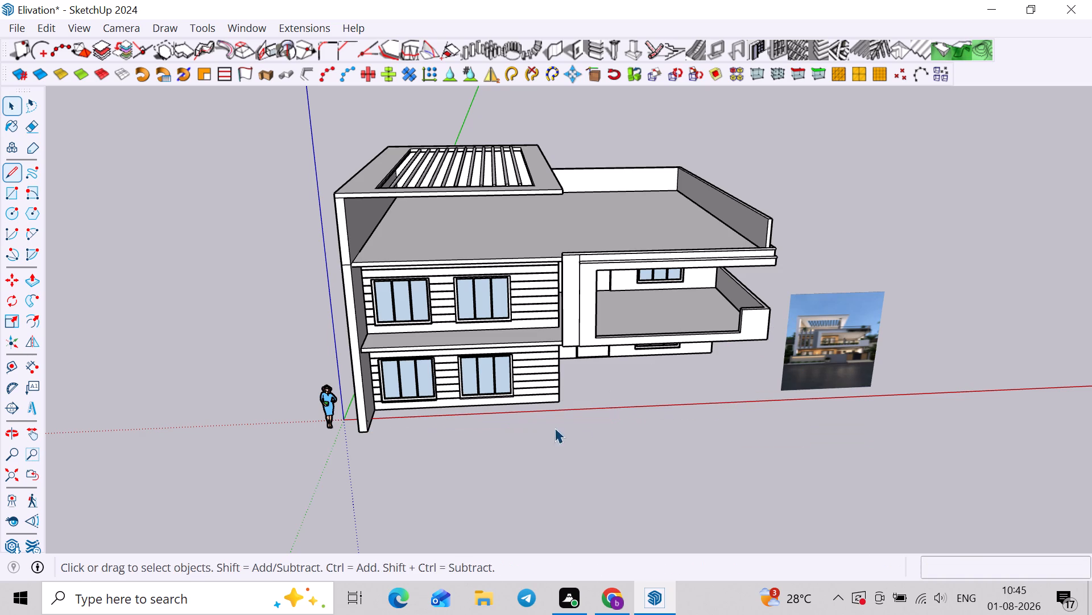
# Place a guide line 49' from the projecting side wall's bottom edge, passing through the house's far ground-floor corner.
pyautogui.moveTo(547, 427); pyautogui.dragTo(488, 438, button='middle')
pyautogui.press('r')
pyautogui.scroll(5, 296, 351)
pyautogui.press('t')
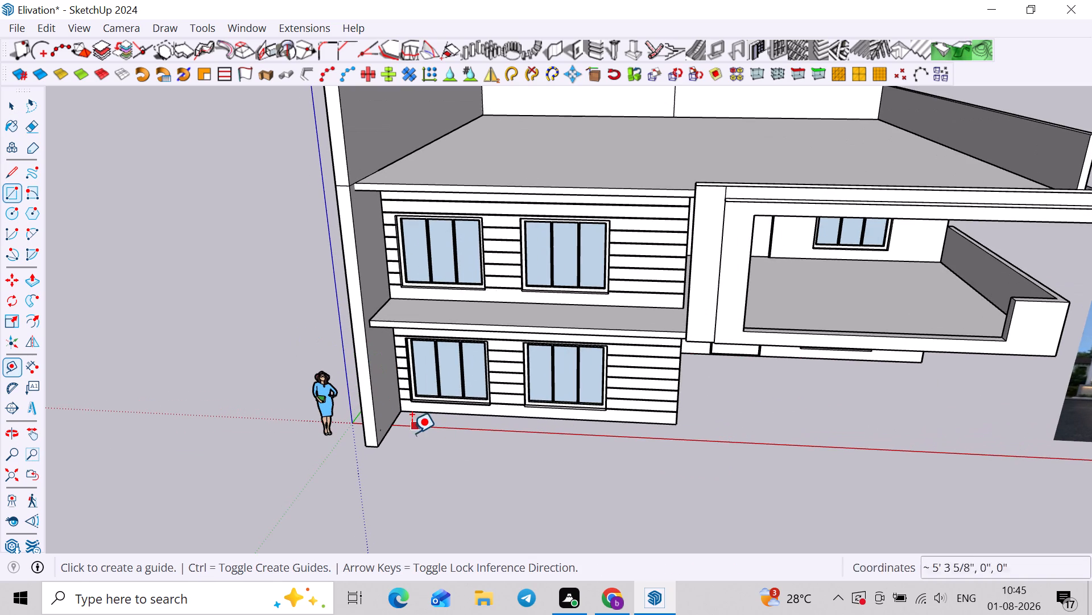
pyautogui.scroll(1, 387, 435)
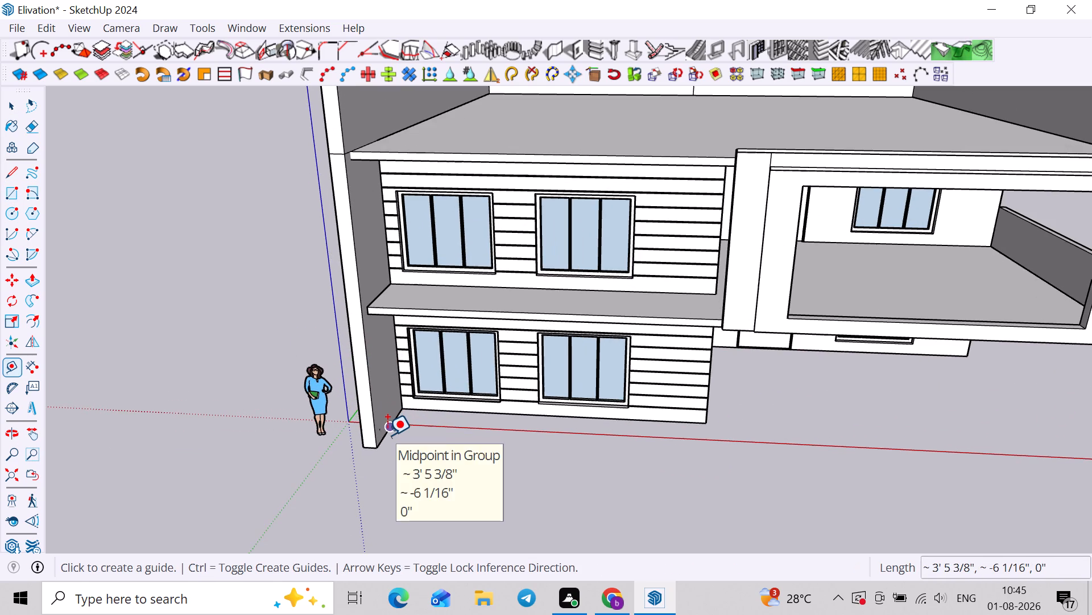
pyautogui.click(387, 435)
pyautogui.scroll(-5, 671, 460)
pyautogui.keyDown('shift'); pyautogui.moveTo(789, 451); pyautogui.dragTo(599, 433, button='middle'); pyautogui.keyUp('shift')
pyautogui.scroll(4, 793, 359)
pyautogui.moveTo(721, 383); pyautogui.dragTo(854, 280, button='middle')
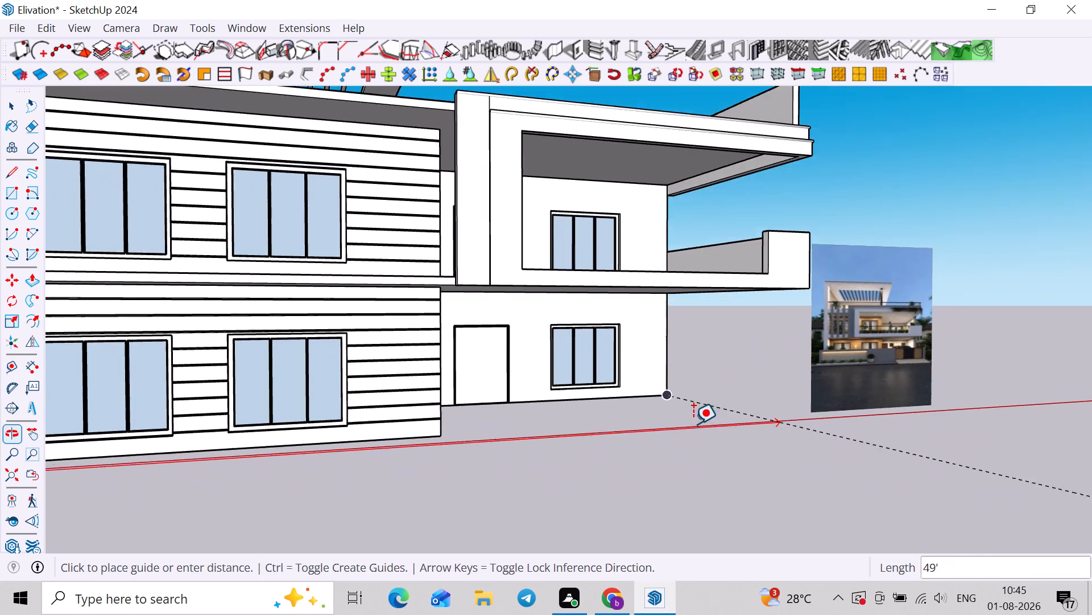
pyautogui.scroll(3, 691, 428)
pyautogui.click(661, 391)
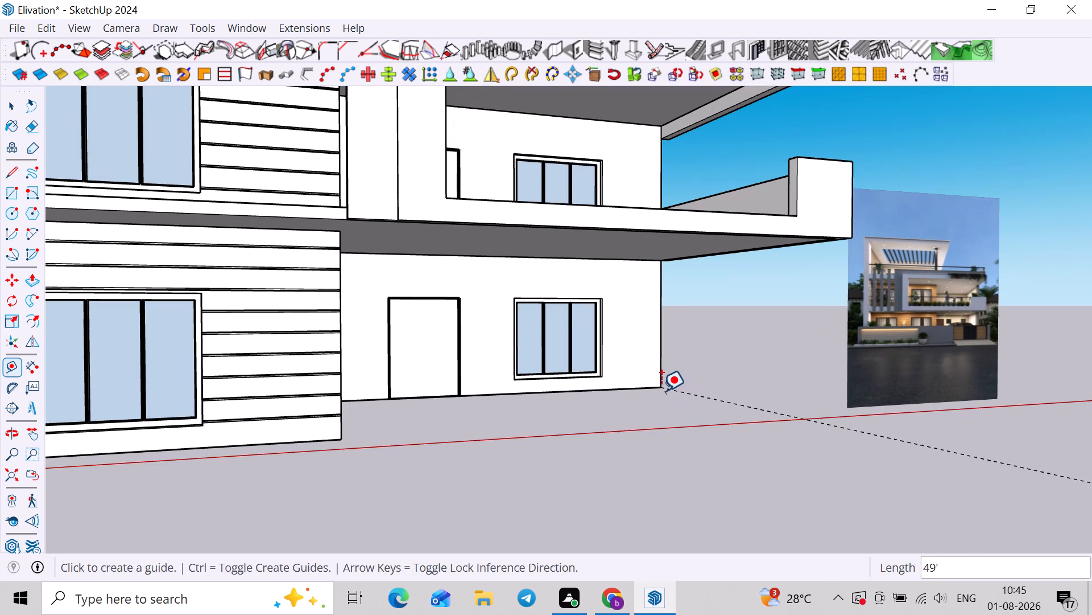
# Place a guide line parallel to the recessed ground-floor wall's bottom edge, passing through the projecting side wall's front corner.
pyautogui.scroll(-7, 665, 396)
pyautogui.moveTo(697, 441); pyautogui.dragTo(547, 564, button='middle')
pyautogui.keyDown('shift'); pyautogui.moveTo(601, 494); pyautogui.dragTo(650, 429, button='middle'); pyautogui.keyUp('shift')
pyautogui.scroll(7, 563, 281)
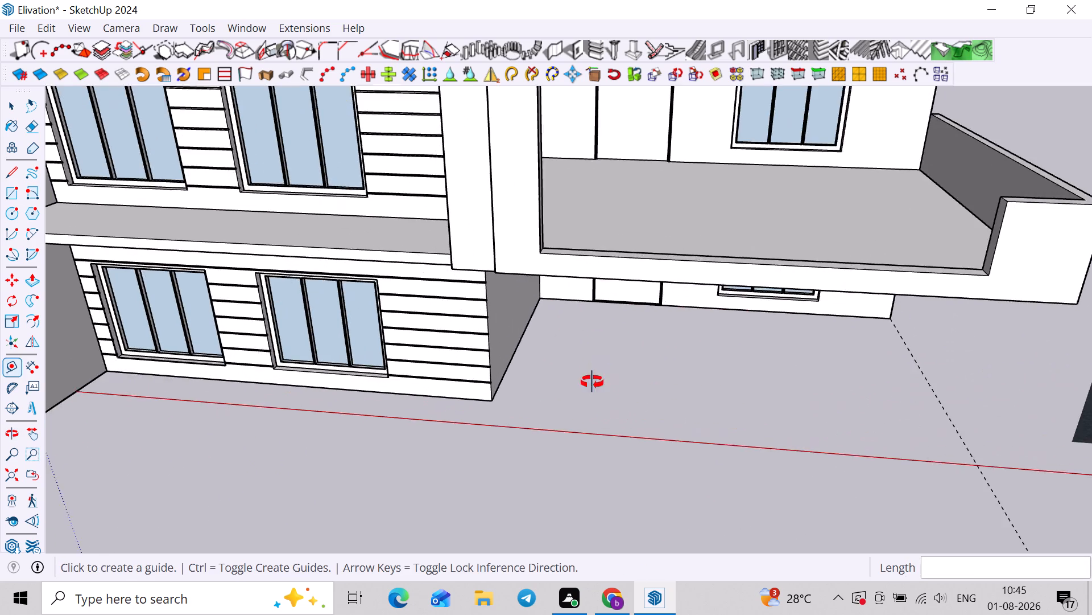
pyautogui.moveTo(592, 383); pyautogui.dragTo(598, 352, button='middle')
pyautogui.click(570, 311)
pyautogui.scroll(-4, 528, 405)
pyautogui.keyDown('shift'); pyautogui.moveTo(525, 413); pyautogui.dragTo(605, 393, button='middle'); pyautogui.keyUp('shift')
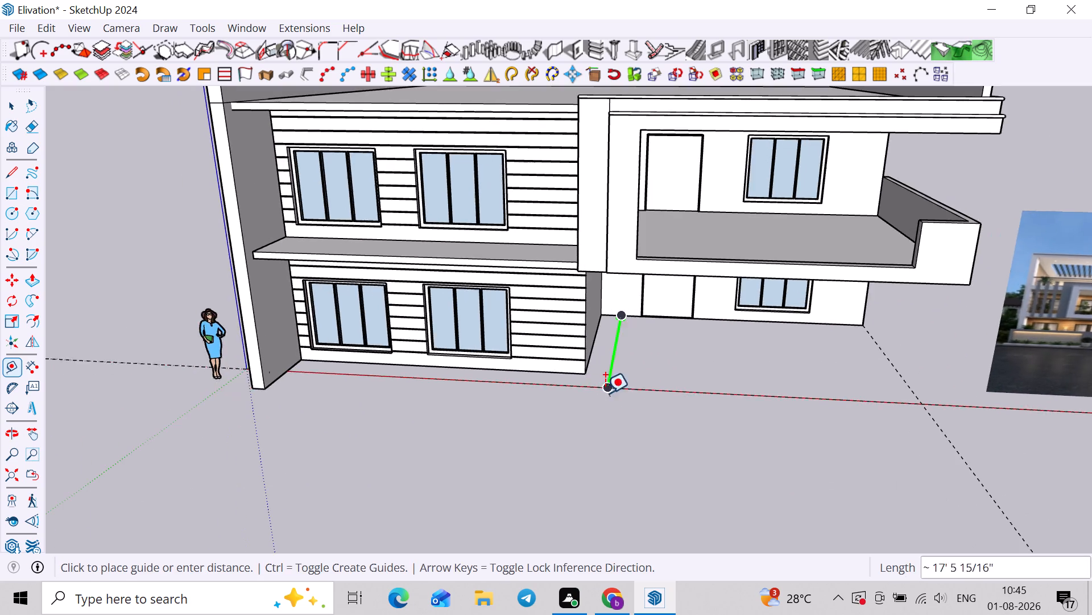
pyautogui.keyDown('shift'); pyautogui.moveTo(605, 393); pyautogui.dragTo(610, 392, button='middle'); pyautogui.keyUp('shift')
pyautogui.scroll(3, 299, 383)
pyautogui.click(247, 395)
# Draw two ground lines from the house's far corner to the guide intersection and along the front guide to the projecting side wall.
pyautogui.scroll(-4, 249, 400)
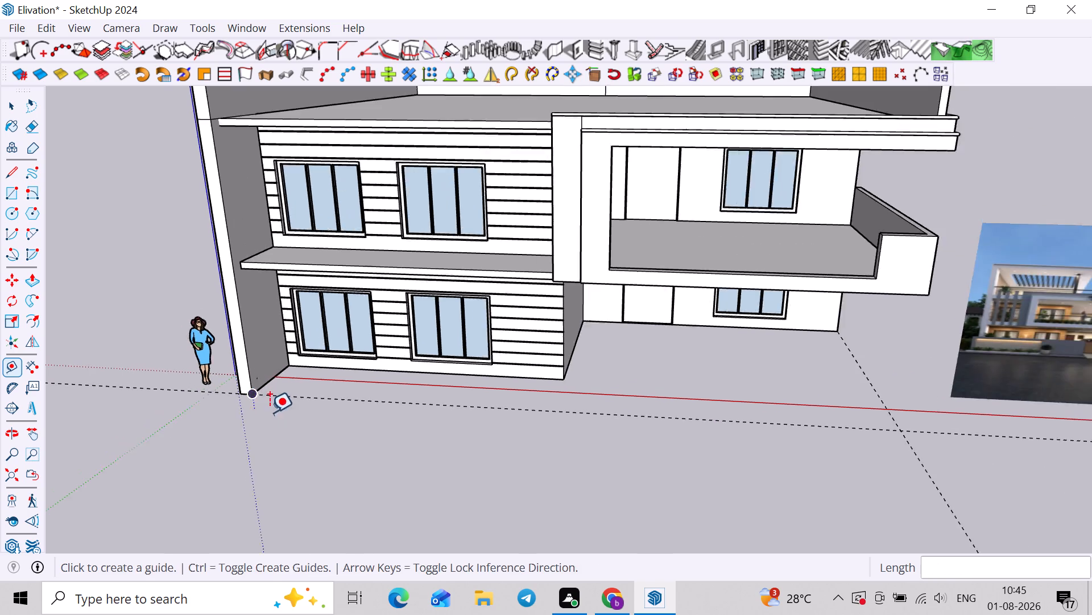
pyautogui.moveTo(277, 414); pyautogui.dragTo(377, 453, button='middle')
pyautogui.scroll(-4, 383, 447)
pyautogui.keyDown('shift'); pyautogui.moveTo(504, 439); pyautogui.dragTo(322, 321, button='middle'); pyautogui.keyUp('shift')
pyautogui.moveTo(506, 343); pyautogui.dragTo(330, 288, button='middle')
pyautogui.moveTo(503, 310); pyautogui.dragTo(512, 345, button='middle')
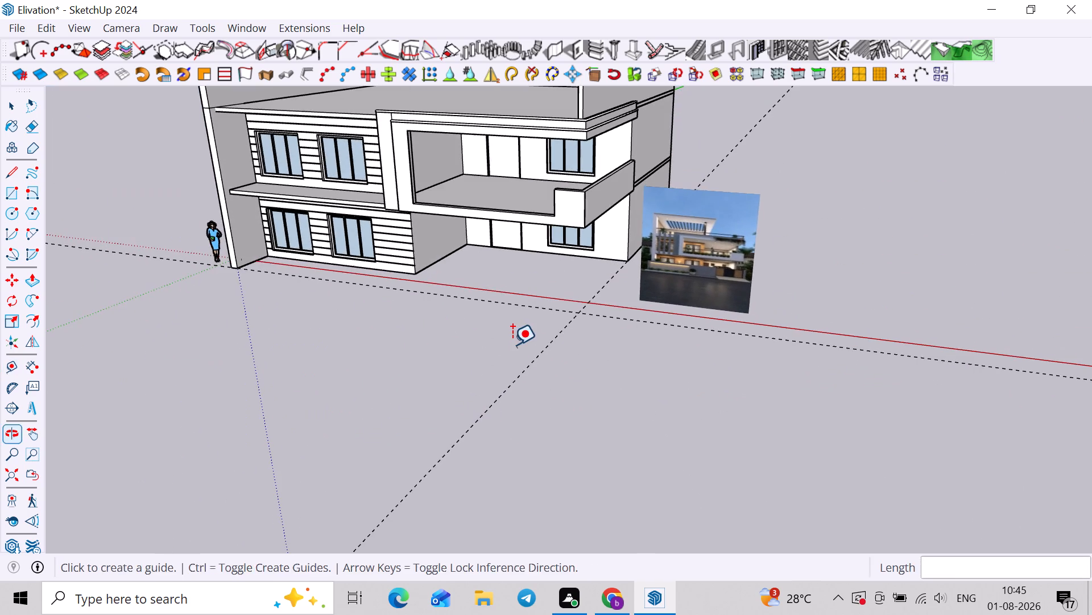
pyautogui.press('space')
pyautogui.scroll(3, 542, 315)
pyautogui.moveTo(547, 316); pyautogui.dragTo(569, 323, button='middle')
pyautogui.press('l')
pyautogui.scroll(3, 638, 276)
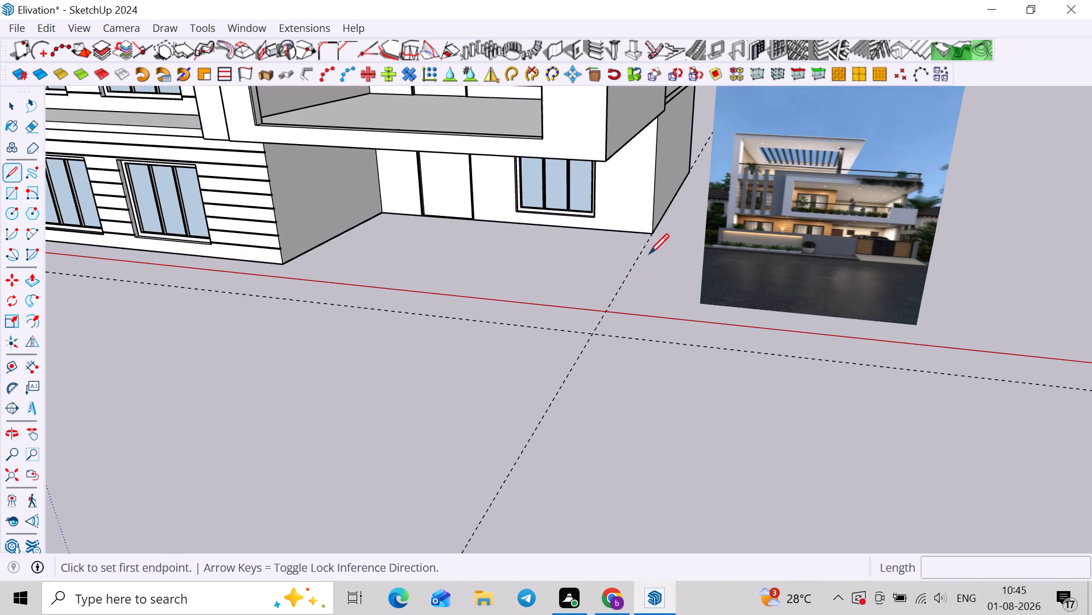
pyautogui.click(650, 237)
pyautogui.click(590, 334)
pyautogui.keyDown('shift'); pyautogui.moveTo(560, 341); pyautogui.dragTo(1058, 313, button='middle'); pyautogui.keyUp('shift')
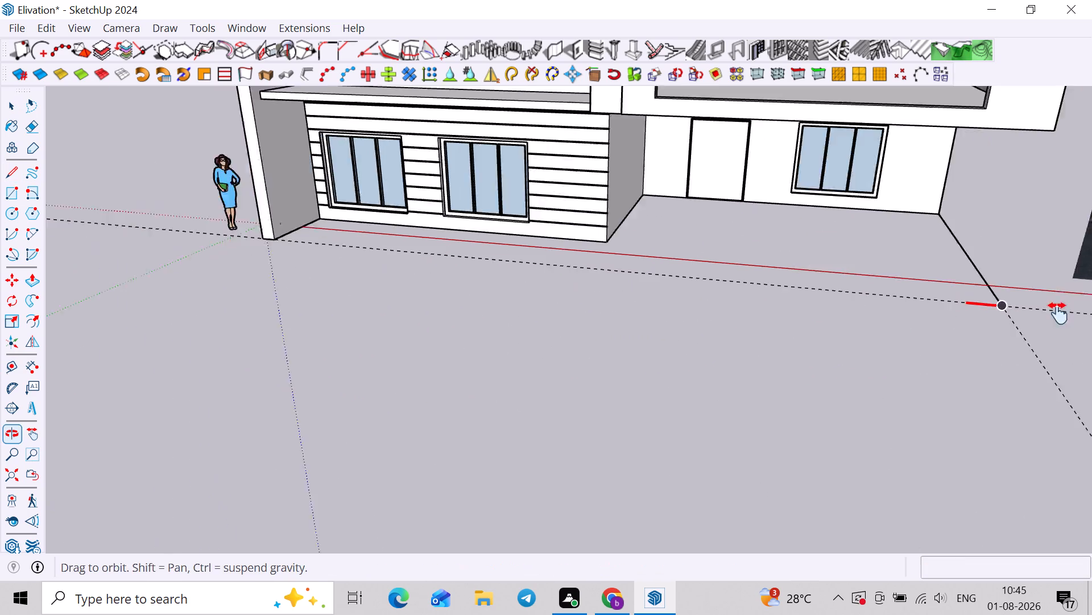
pyautogui.keyDown('shift'); pyautogui.moveTo(1058, 313); pyautogui.dragTo(1062, 313, button='middle'); pyautogui.keyUp('shift')
pyautogui.click(351, 238)
pyautogui.scroll(-4, 351, 238)
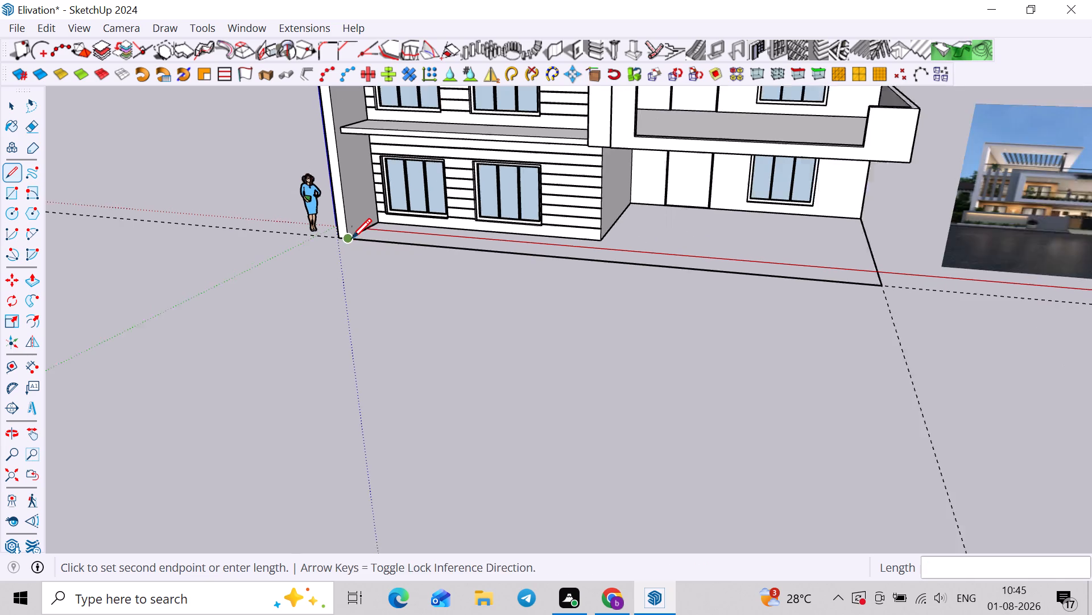
pyautogui.press('space')
# Select the two connected boundary lines on the ground in front of the house.
pyautogui.scroll(2, 849, 260)
pyautogui.keyDown('shift'); pyautogui.click(819, 255); pyautogui.keyUp('shift')
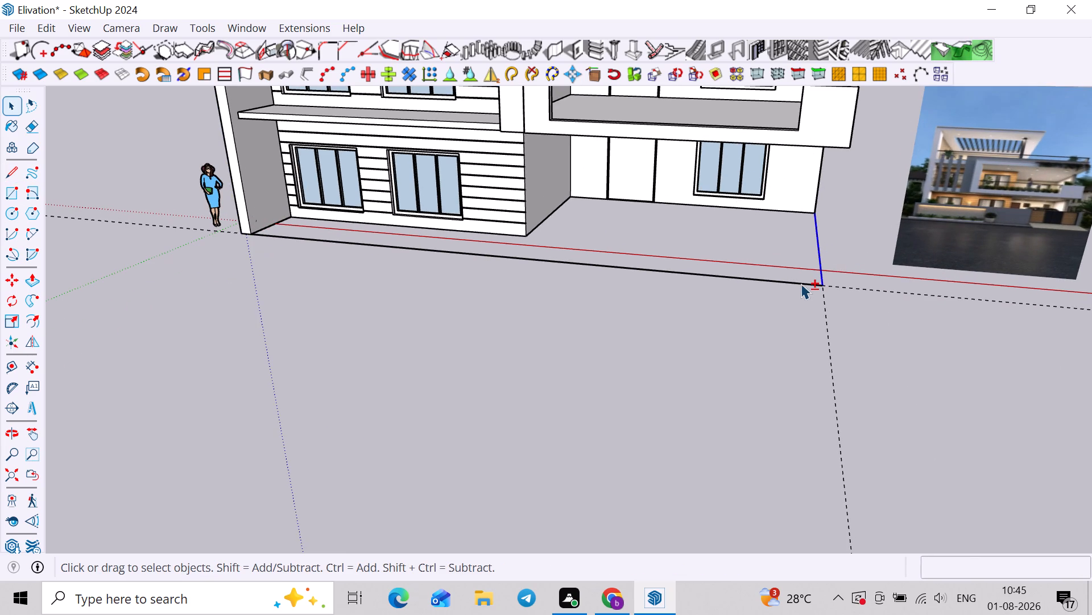
pyautogui.keyDown('shift'); pyautogui.click(801, 284); pyautogui.keyUp('shift')
pyautogui.press('g')
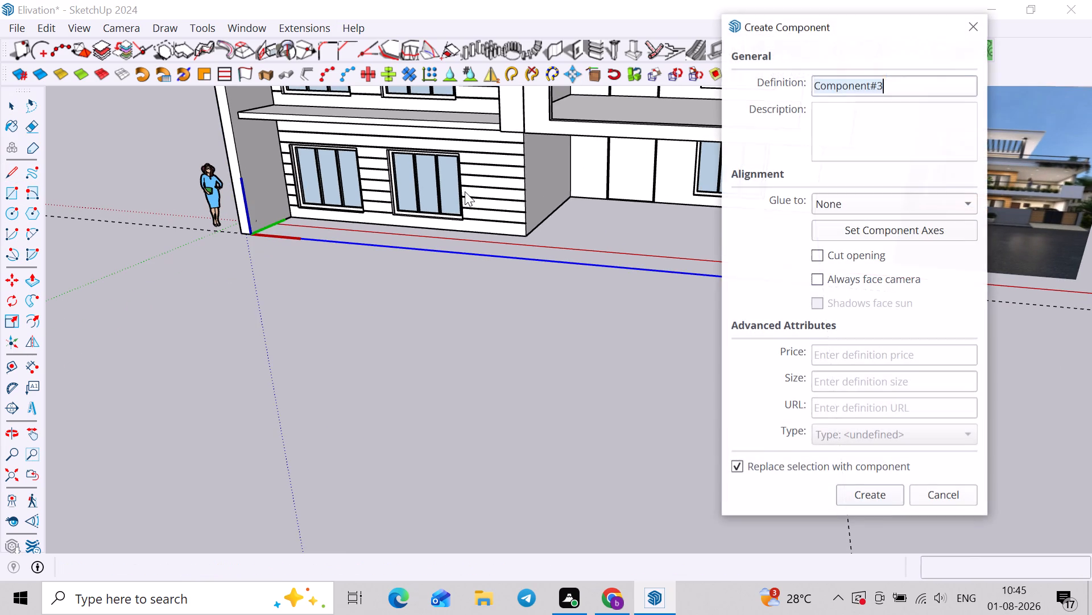
pyautogui.click(961, 30)
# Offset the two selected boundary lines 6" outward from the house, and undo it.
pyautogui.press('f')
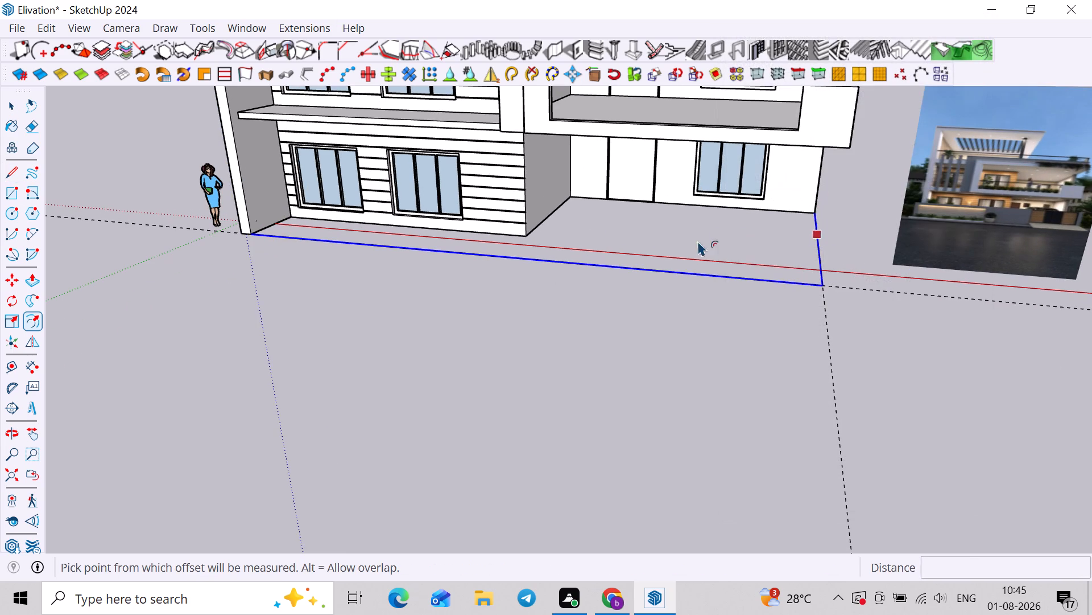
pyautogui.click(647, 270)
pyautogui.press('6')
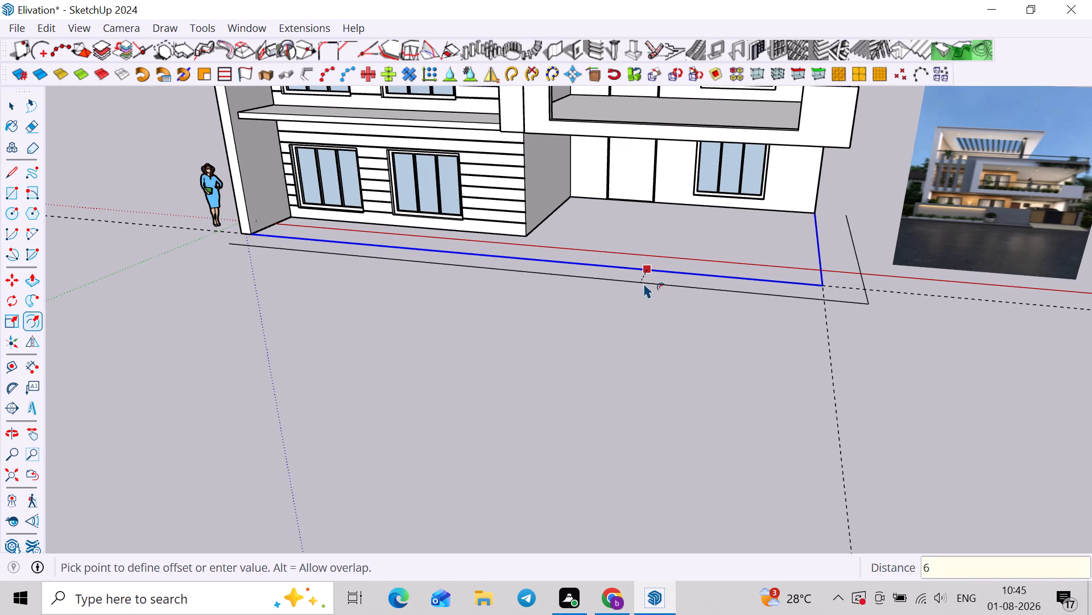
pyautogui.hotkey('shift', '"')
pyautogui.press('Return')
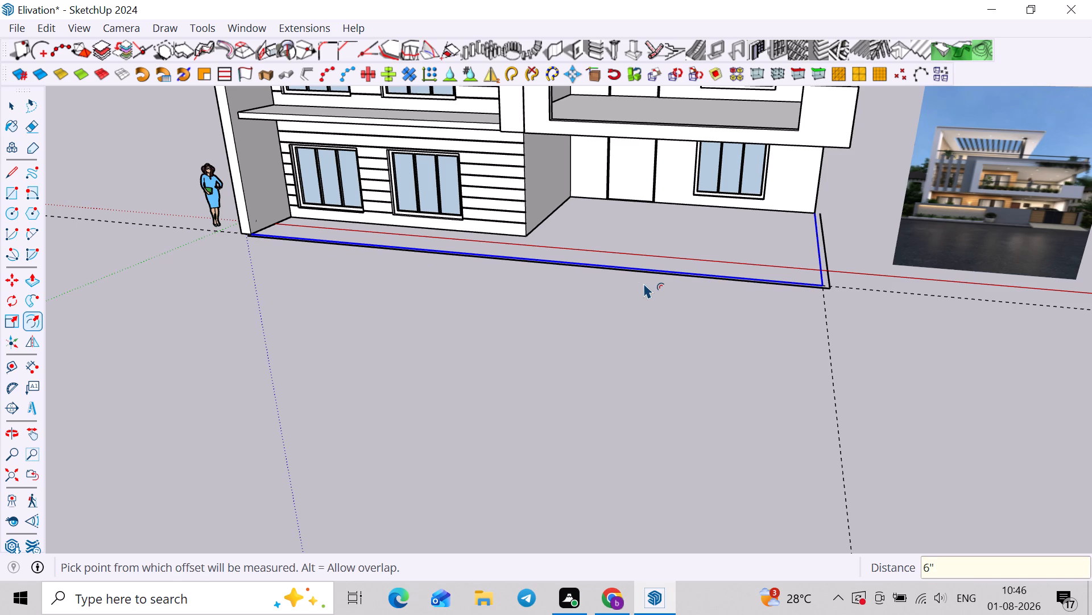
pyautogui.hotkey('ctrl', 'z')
# Offset the two selected boundary lines 6" inward toward the house.
pyautogui.click(651, 280)
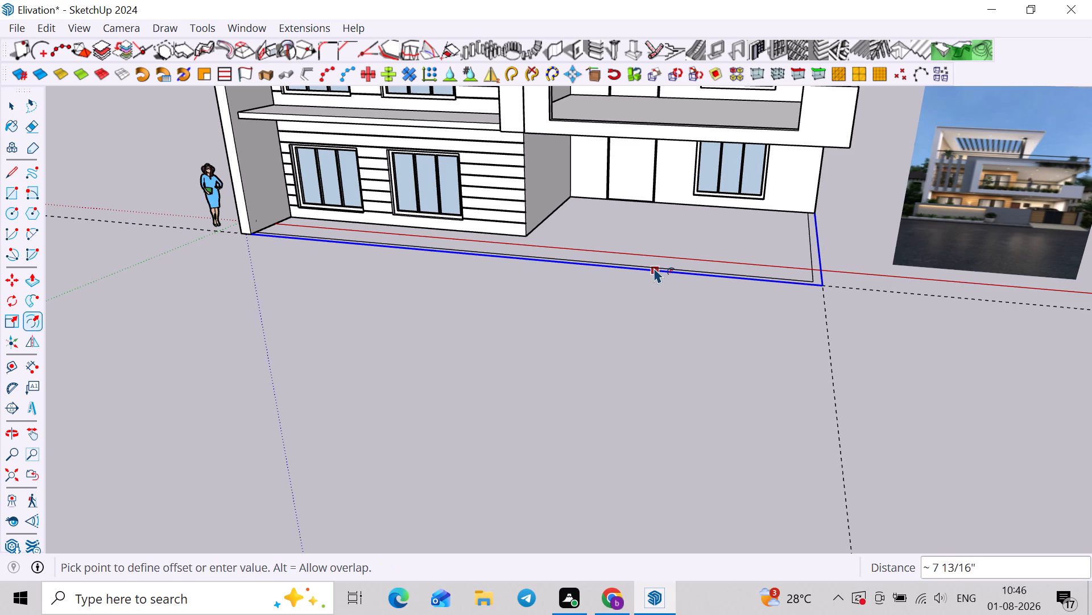
pyautogui.write('6"')
pyautogui.press('Return')
pyautogui.moveTo(653, 265); pyautogui.dragTo(701, 303, button='middle')
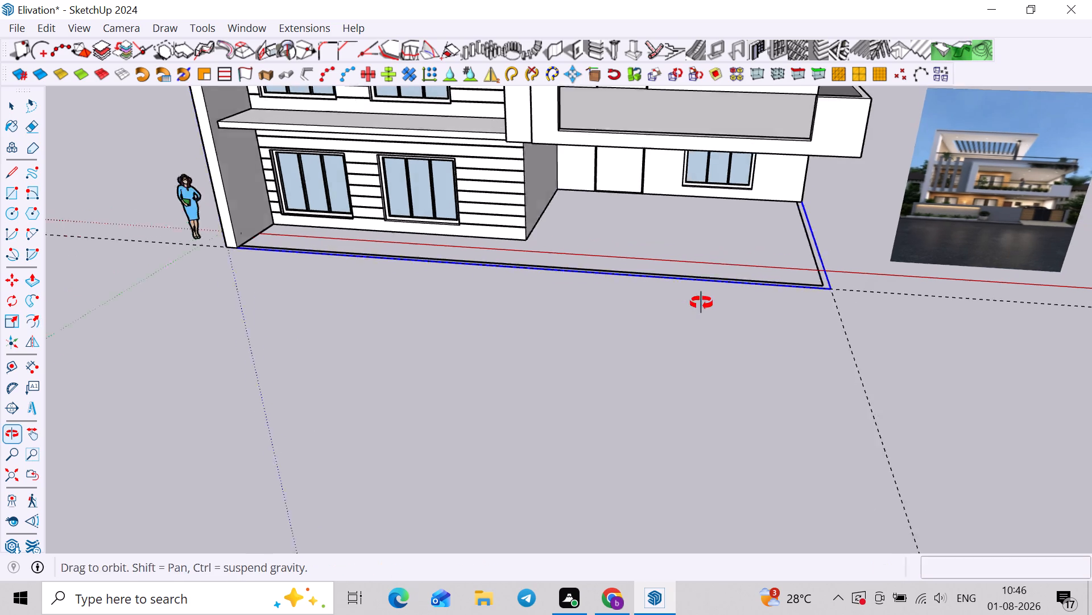
pyautogui.moveTo(701, 303); pyautogui.dragTo(705, 303, button='middle')
pyautogui.press('space')
# Close both open ends of the 6" strip with short lines at the house's far corner and at the projecting side wall.
pyautogui.scroll(6, 748, 267)
pyautogui.moveTo(664, 310); pyautogui.dragTo(677, 327, button='middle')
pyautogui.press('l')
pyautogui.scroll(5, 792, 182)
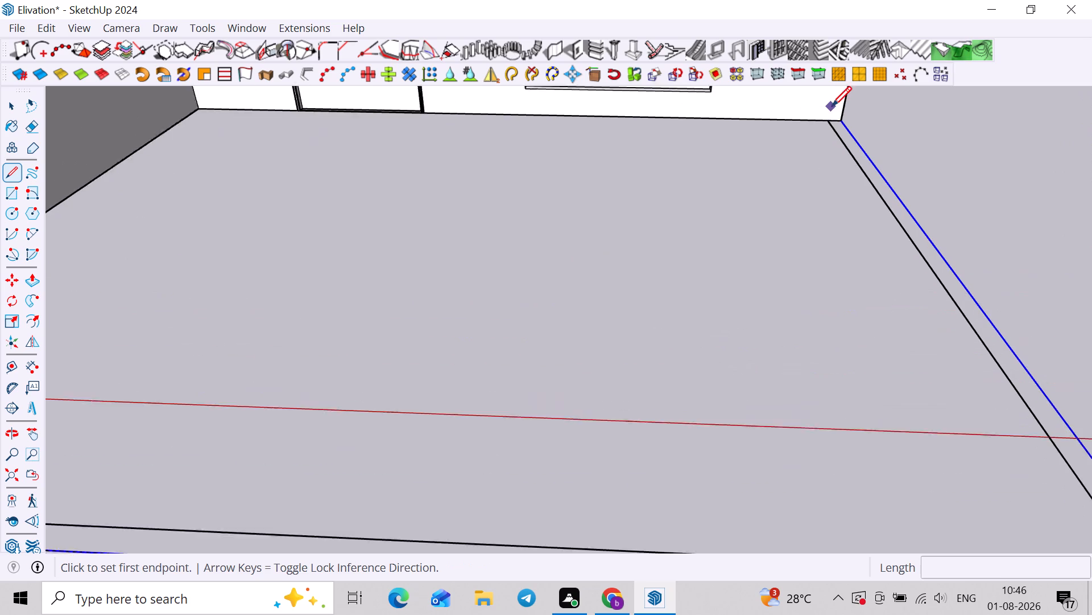
pyautogui.scroll(3, 832, 106)
pyautogui.click(833, 125)
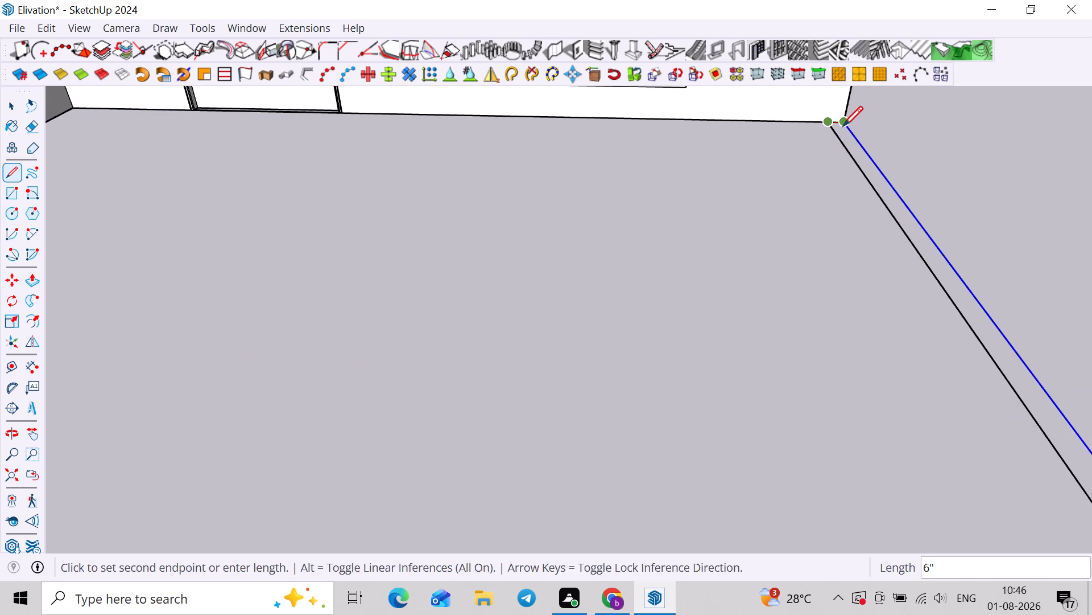
pyautogui.click(846, 125)
pyautogui.scroll(-11, 845, 125)
pyautogui.keyDown('shift'); pyautogui.moveTo(672, 241); pyautogui.dragTo(770, 222, button='middle'); pyautogui.keyUp('shift')
pyautogui.press('space')
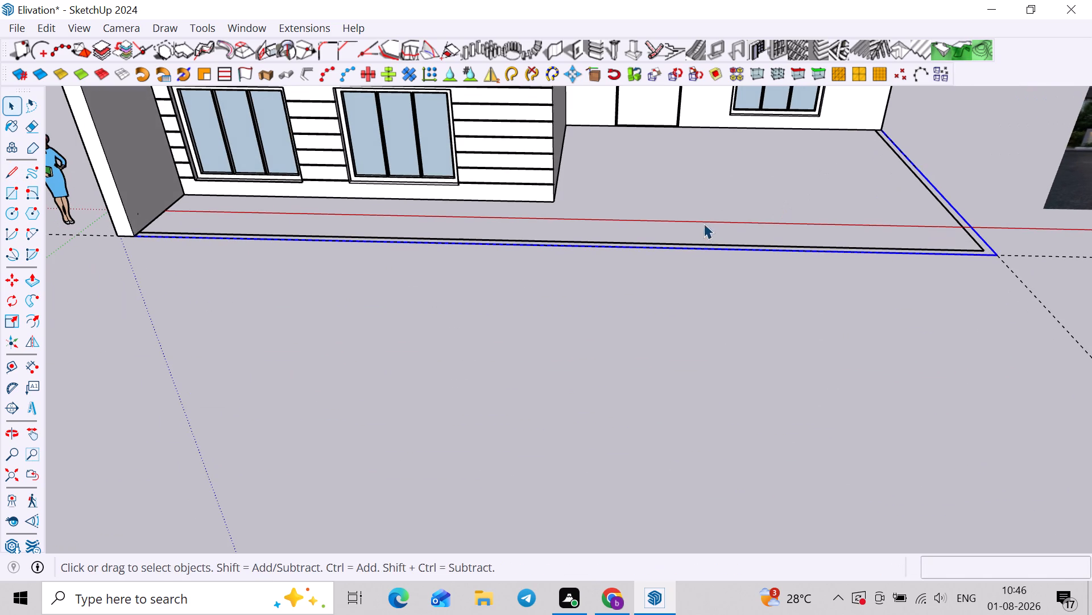
pyautogui.press('l')
pyautogui.scroll(13, 197, 233)
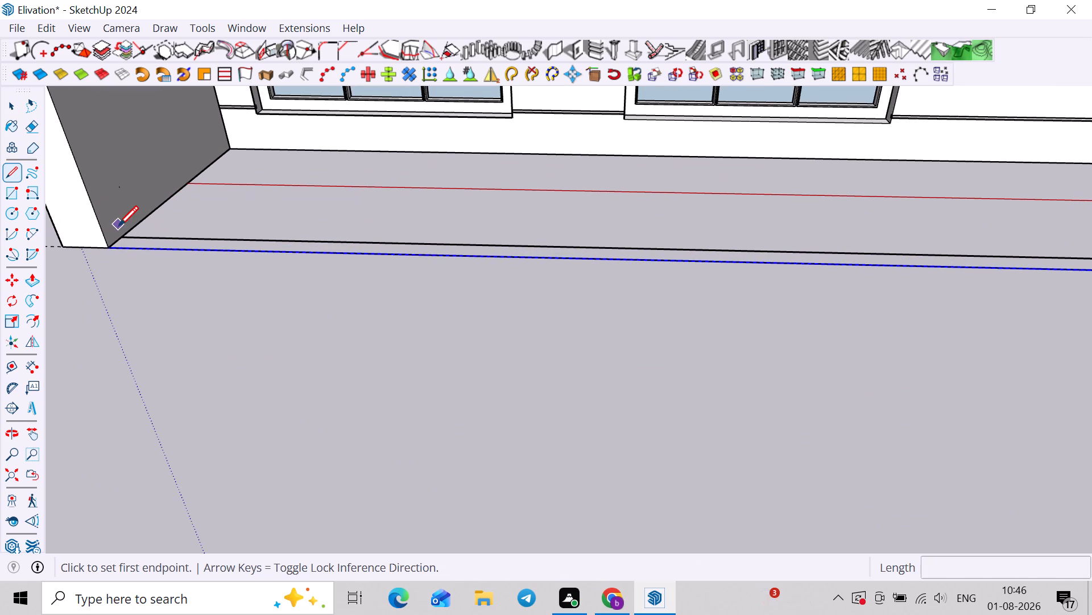
pyautogui.click(120, 232)
pyautogui.click(102, 248)
pyautogui.press('space')
# Make the L-shaped strip's face and its edges into a group.
pyautogui.doubleClick(126, 245)
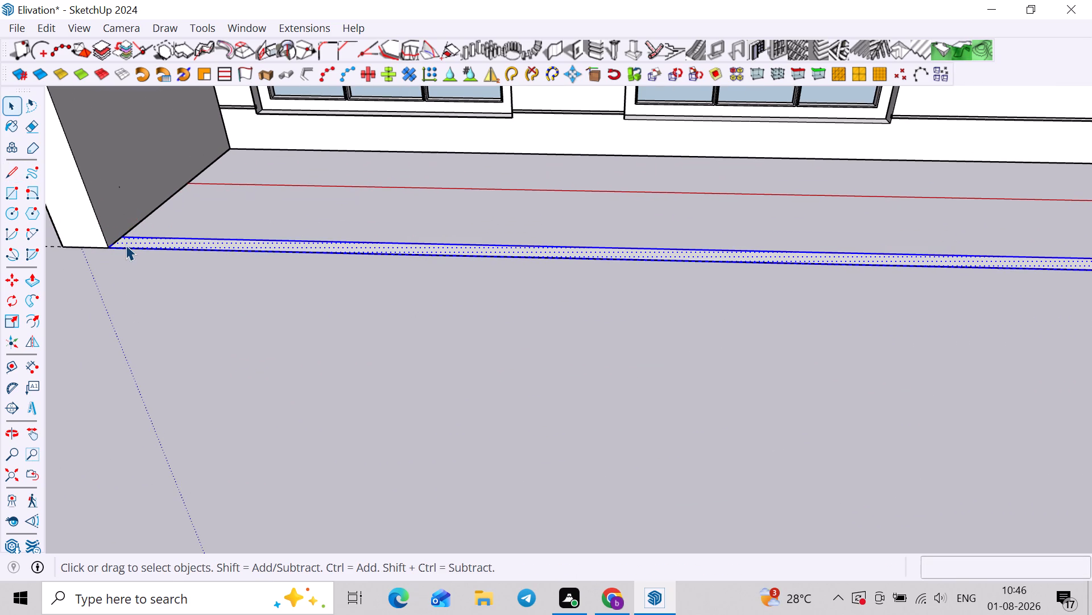
pyautogui.rightClick(126, 245)
pyautogui.scroll(-9, 180, 158)
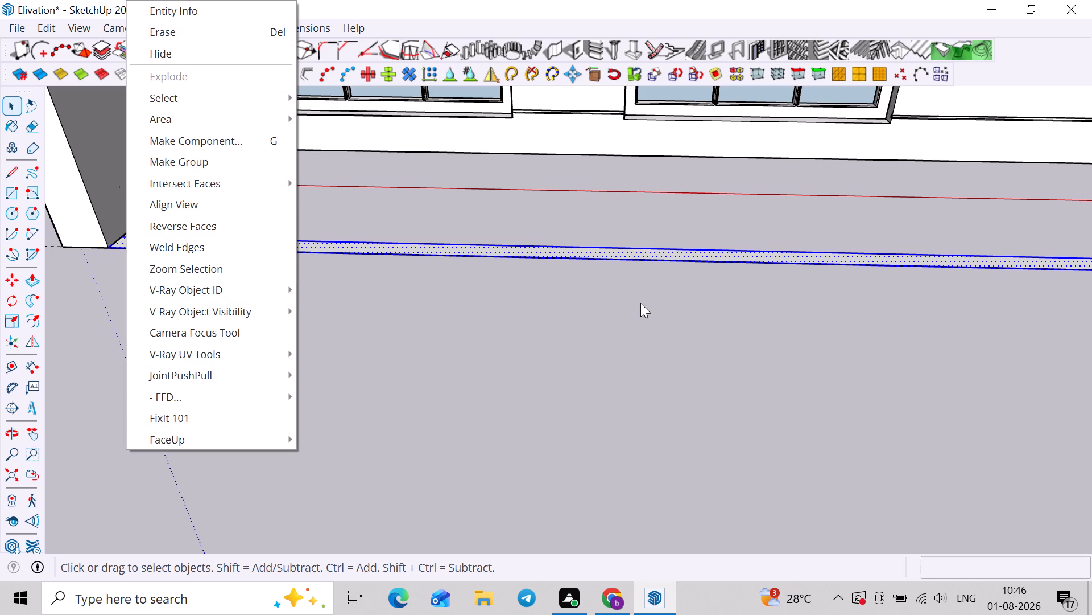
pyautogui.scroll(-7, 640, 303)
pyautogui.click(286, 163)
# Open the strip's group and push/pull its face up about 4' 2 9/16" to form the front boundary wall.
pyautogui.scroll(-7, 297, 183)
pyautogui.keyDown('shift'); pyautogui.moveTo(503, 231); pyautogui.dragTo(405, 252, button='middle'); pyautogui.keyUp('shift')
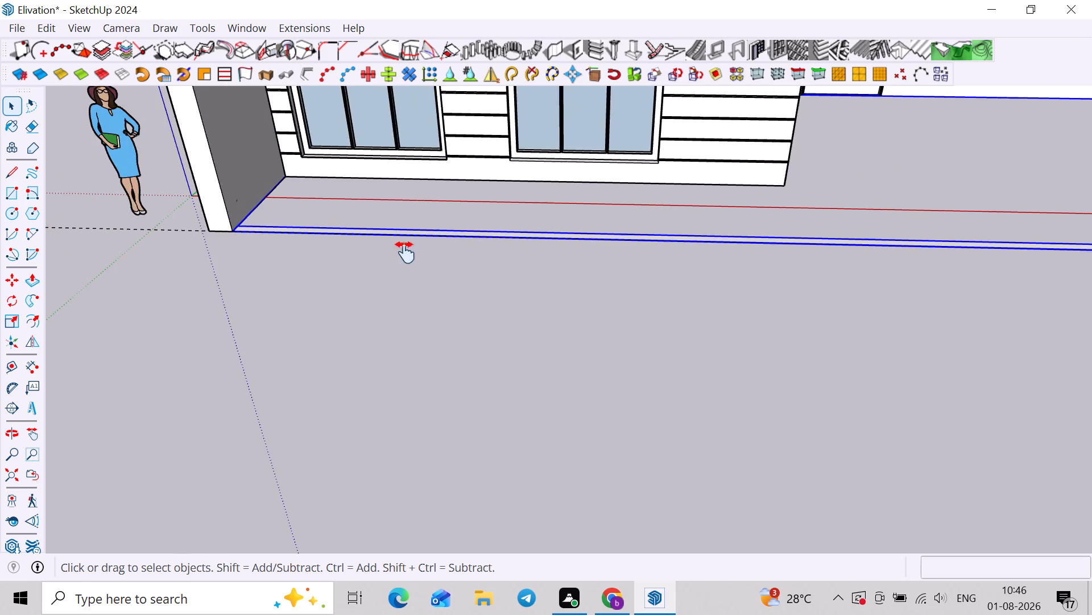
pyautogui.keyDown('shift'); pyautogui.moveTo(405, 252); pyautogui.dragTo(201, 286, button='middle'); pyautogui.keyUp('shift')
pyautogui.keyDown('shift'); pyautogui.moveTo(483, 279); pyautogui.dragTo(386, 308, button='middle'); pyautogui.keyUp('shift')
pyautogui.scroll(3, 567, 375)
pyautogui.doubleClick(581, 317)
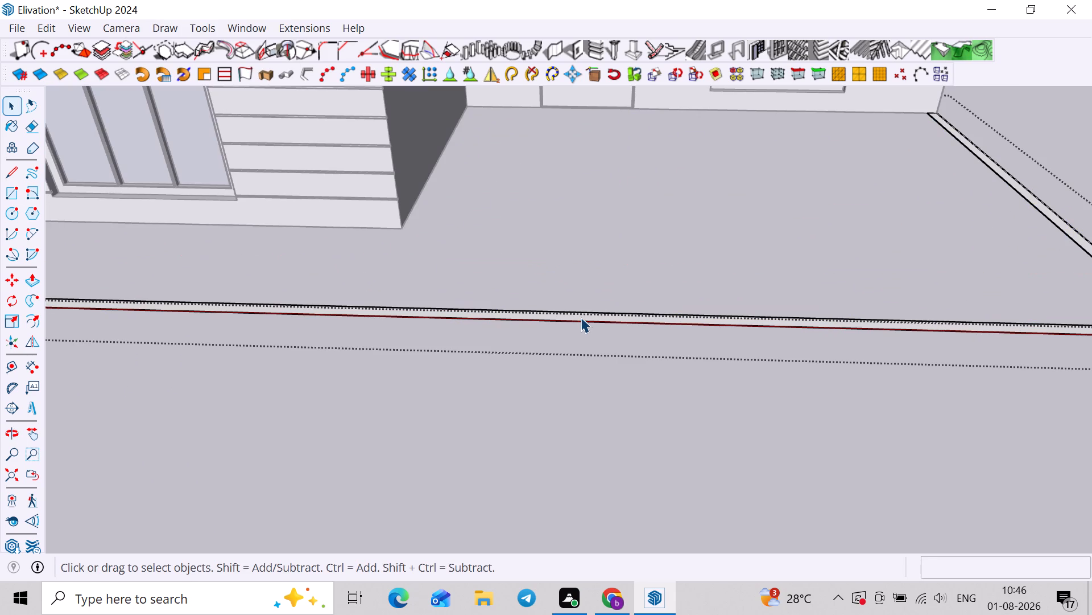
pyautogui.press('p')
pyautogui.click(581, 318)
pyautogui.scroll(-12, 564, 236)
pyautogui.moveTo(556, 233); pyautogui.dragTo(576, 192, button='middle')
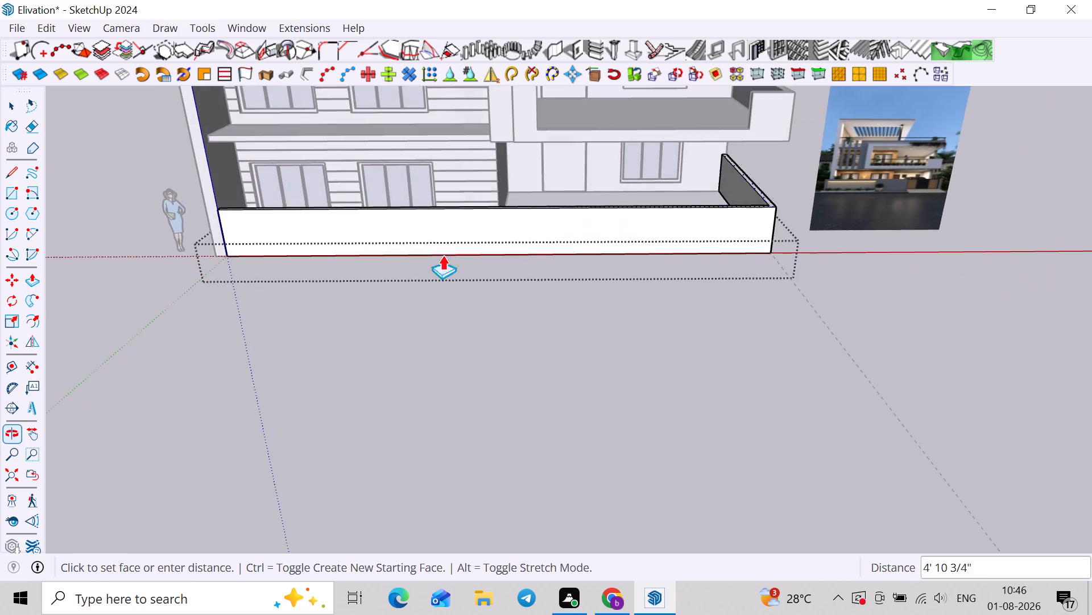
pyautogui.scroll(3, 406, 265)
pyautogui.scroll(-1, 309, 167)
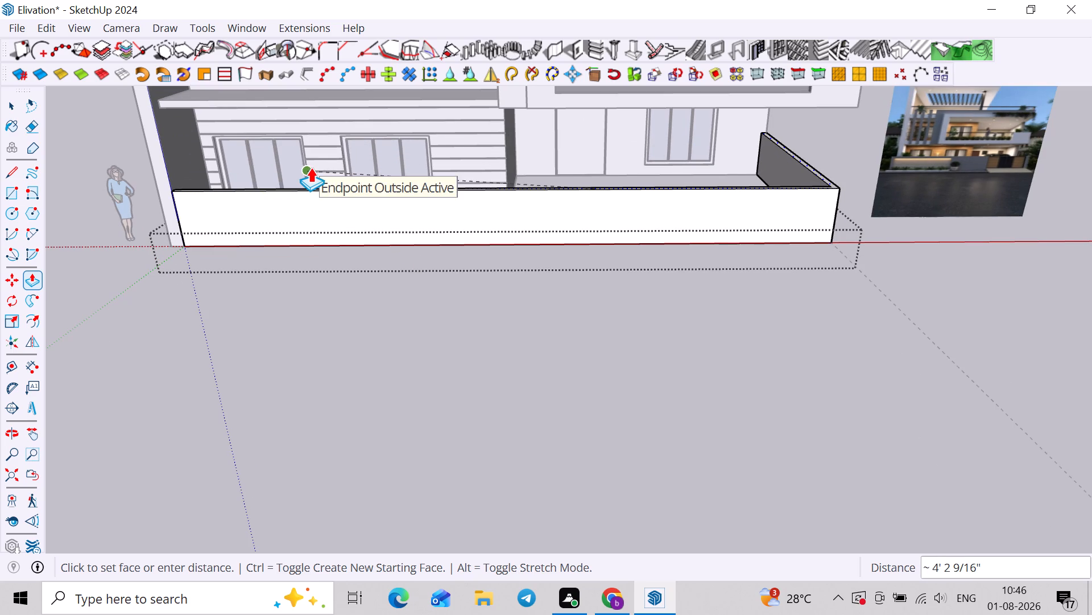
pyautogui.click(311, 167)
# Compare the height and extent of the front boundary wall with the reference image.
pyautogui.scroll(-3, 392, 215)
pyautogui.moveTo(473, 244); pyautogui.dragTo(475, 182, button='middle')
pyautogui.keyDown('shift'); pyautogui.moveTo(572, 227); pyautogui.dragTo(446, 227, button='middle'); pyautogui.keyUp('shift')
pyautogui.scroll(6, 628, 188)
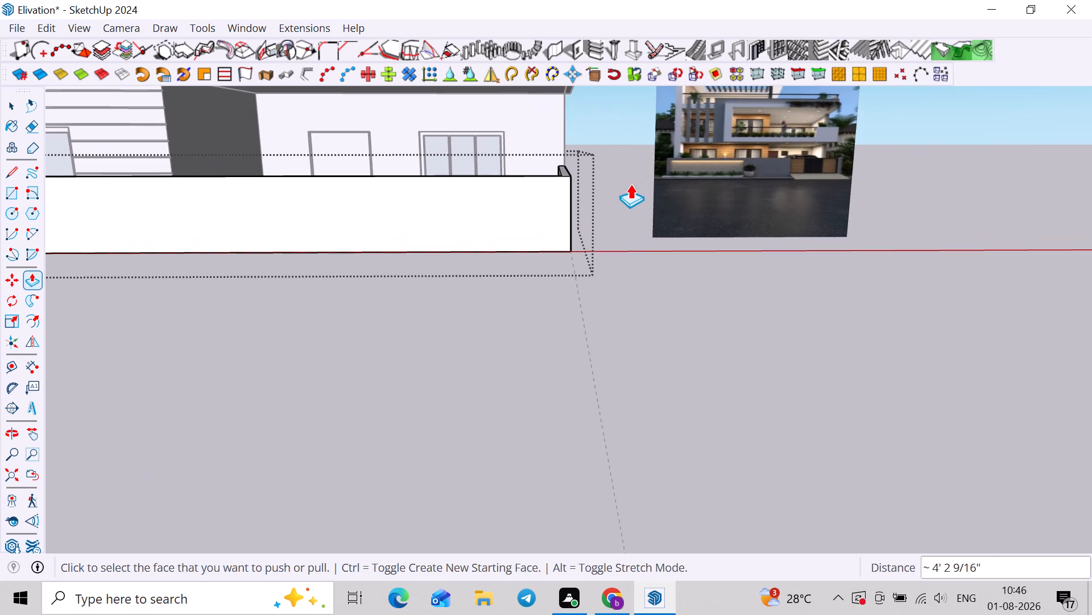
pyautogui.scroll(-7, 537, 207)
pyautogui.moveTo(479, 280); pyautogui.dragTo(593, 297, button='middle')
pyautogui.scroll(-4, 534, 293)
pyautogui.keyDown('shift'); pyautogui.moveTo(518, 299); pyautogui.dragTo(618, 282, button='middle'); pyautogui.keyUp('shift')
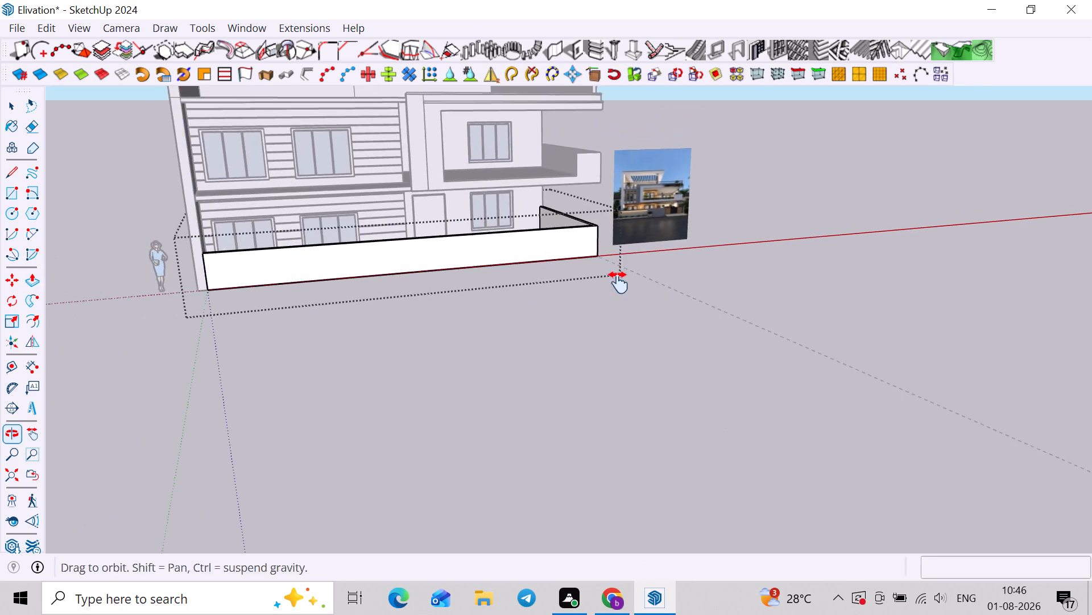
pyautogui.keyDown('shift'); pyautogui.moveTo(618, 282); pyautogui.dragTo(626, 278, button='middle'); pyautogui.keyUp('shift')
pyautogui.moveTo(322, 290); pyautogui.dragTo(445, 290, button='middle')
# Close the boundary wall's group to return to the whole model.
pyautogui.press('space')
pyautogui.scroll(6, 350, 272)
pyautogui.click(544, 328)
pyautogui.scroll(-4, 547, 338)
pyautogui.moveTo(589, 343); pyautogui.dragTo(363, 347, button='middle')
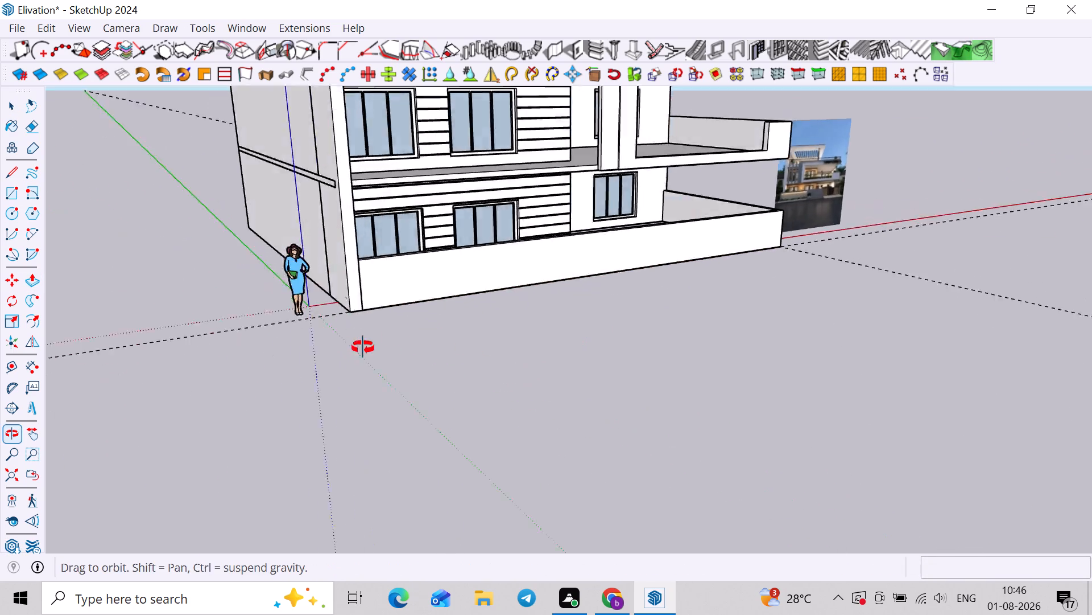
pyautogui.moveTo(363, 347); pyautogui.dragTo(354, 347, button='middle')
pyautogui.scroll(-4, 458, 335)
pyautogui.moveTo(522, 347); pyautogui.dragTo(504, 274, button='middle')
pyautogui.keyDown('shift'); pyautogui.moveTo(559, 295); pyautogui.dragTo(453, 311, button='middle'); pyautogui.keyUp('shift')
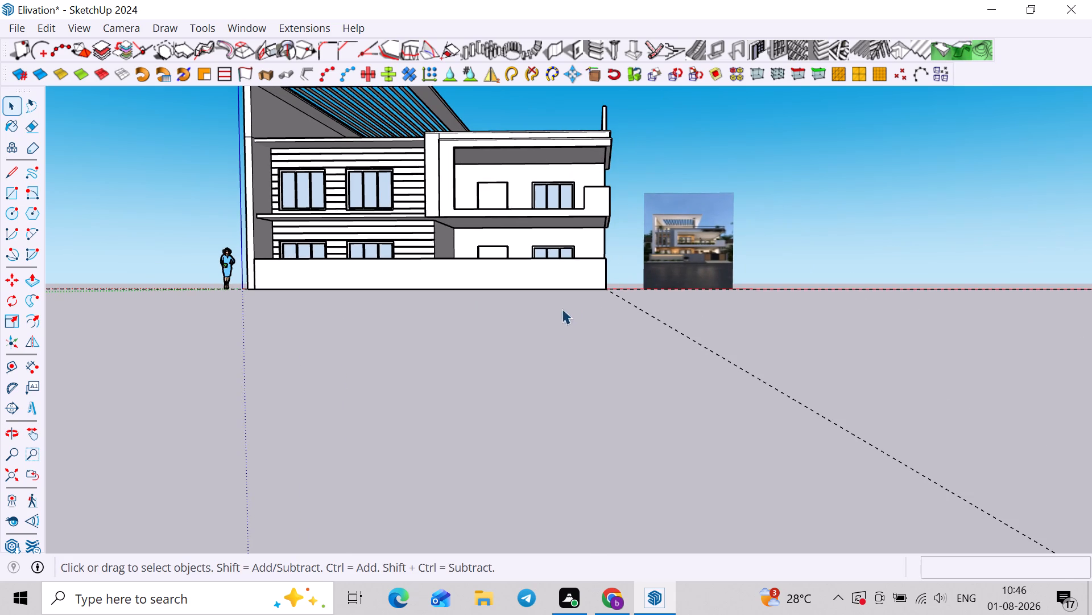
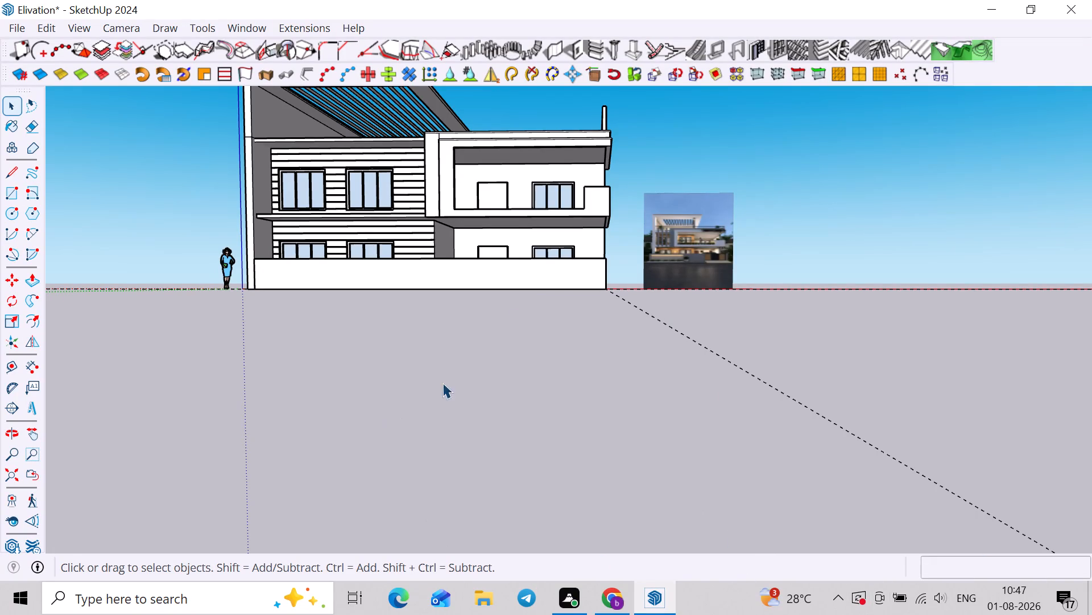
# Delete all the construction guides left in the model.
pyautogui.scroll(11, 723, 256)
pyautogui.scroll(-3, 675, 261)
pyautogui.keyDown('shift'); pyautogui.moveTo(622, 294); pyautogui.dragTo(693, 324, button='middle'); pyautogui.keyUp('shift')
pyautogui.scroll(2, 759, 293)
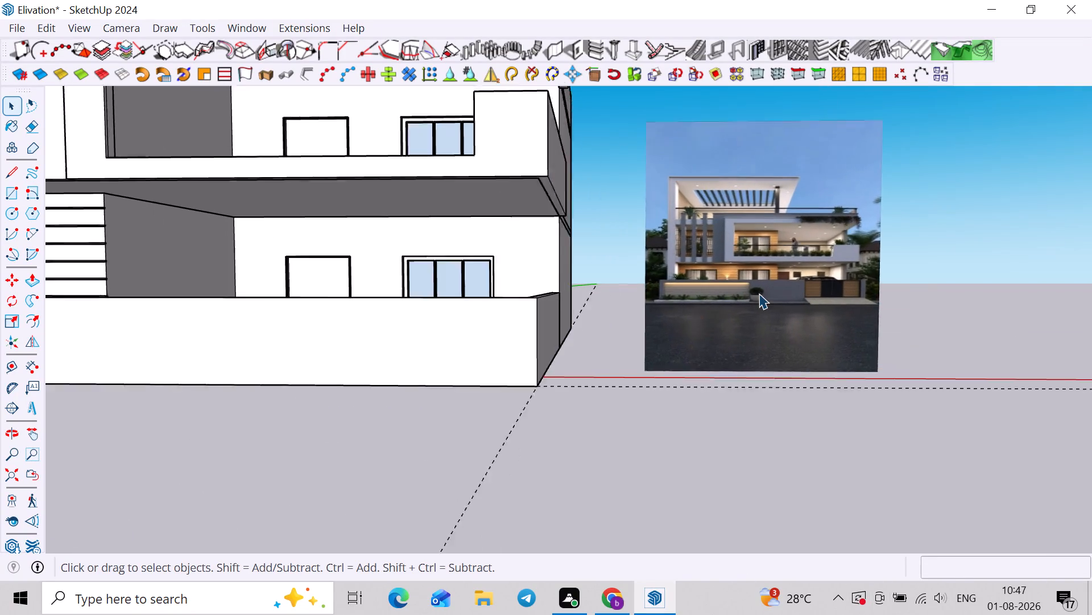
pyautogui.scroll(9, 759, 293)
pyautogui.scroll(-9, 792, 289)
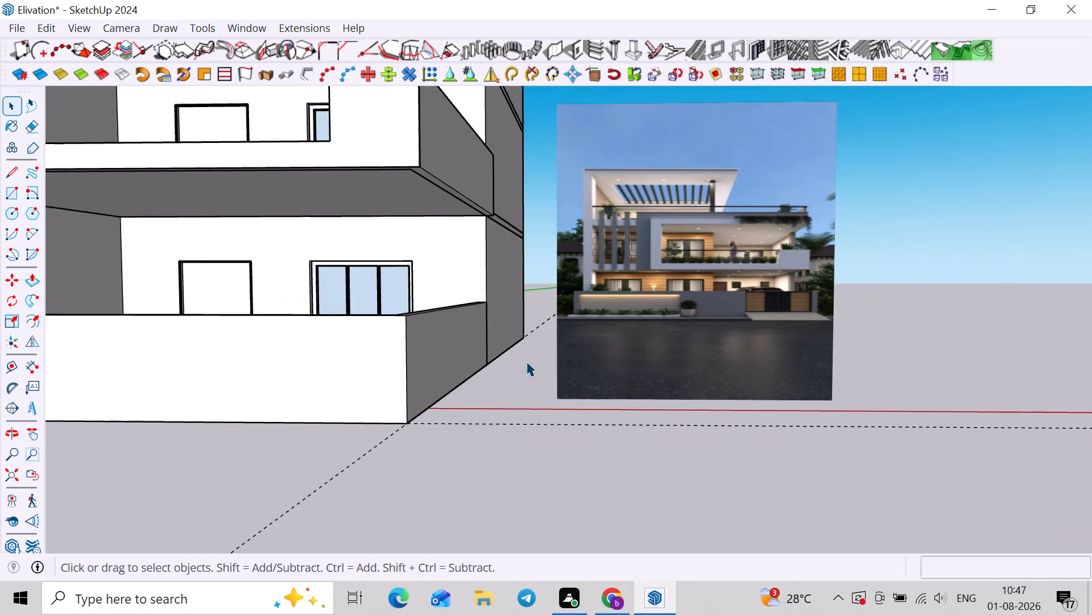
pyautogui.keyDown('shift'); pyautogui.moveTo(512, 348); pyautogui.dragTo(628, 346, button='middle'); pyautogui.keyUp('shift')
pyautogui.click(502, 356)
pyautogui.scroll(-4, 522, 358)
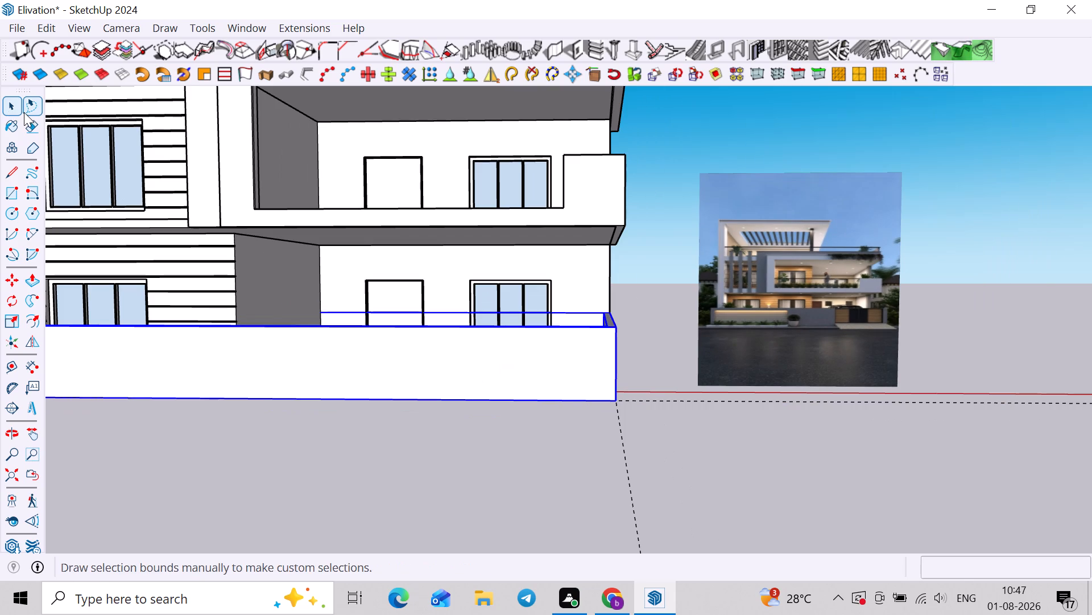
pyautogui.scroll(-9, 201, 289)
pyautogui.keyDown('shift'); pyautogui.moveTo(245, 241); pyautogui.dragTo(243, 365, button='middle'); pyautogui.keyUp('shift')
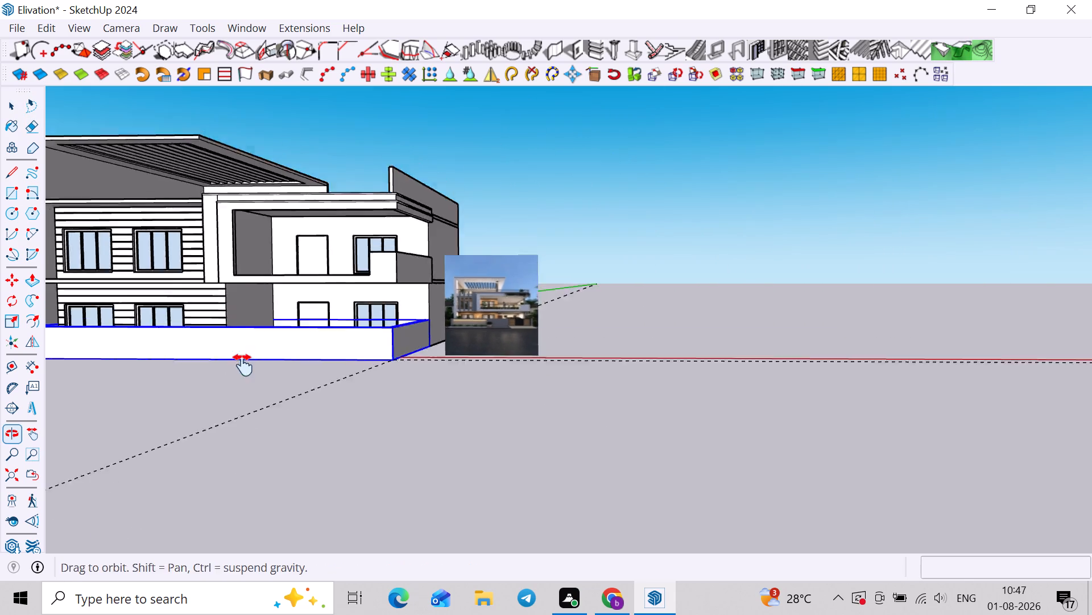
pyautogui.keyDown('shift'); pyautogui.moveTo(243, 365); pyautogui.dragTo(238, 367, button='middle'); pyautogui.keyUp('shift')
pyautogui.click(43, 31)
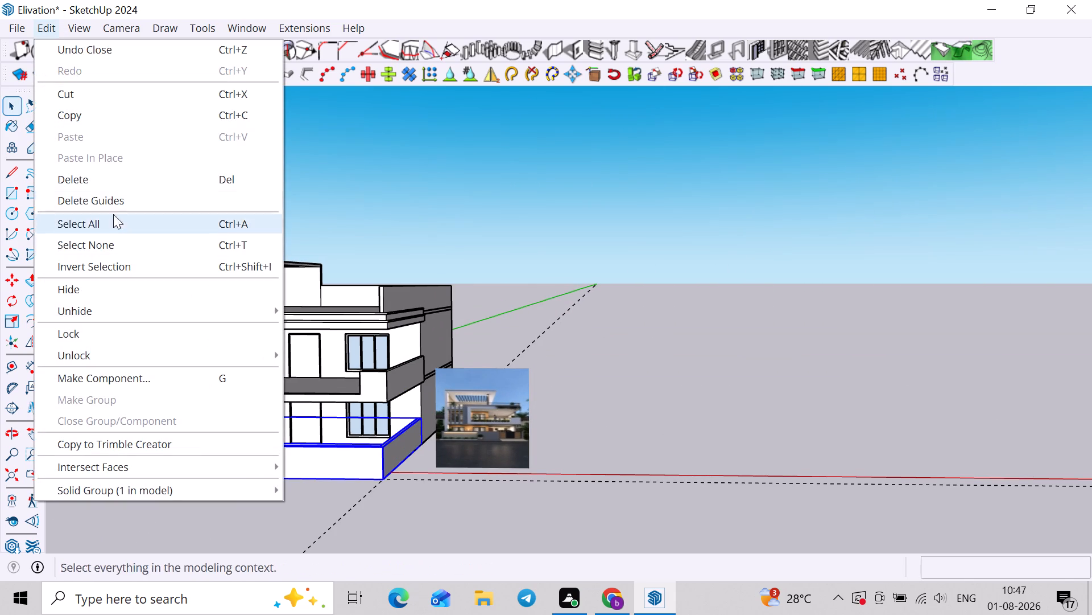
pyautogui.click(115, 200)
# Examine the front compound wall and gate in the reference image beside the model.
pyautogui.keyDown('shift'); pyautogui.moveTo(238, 280); pyautogui.dragTo(423, 145, button='middle'); pyautogui.keyUp('shift')
pyautogui.scroll(3, 450, 252)
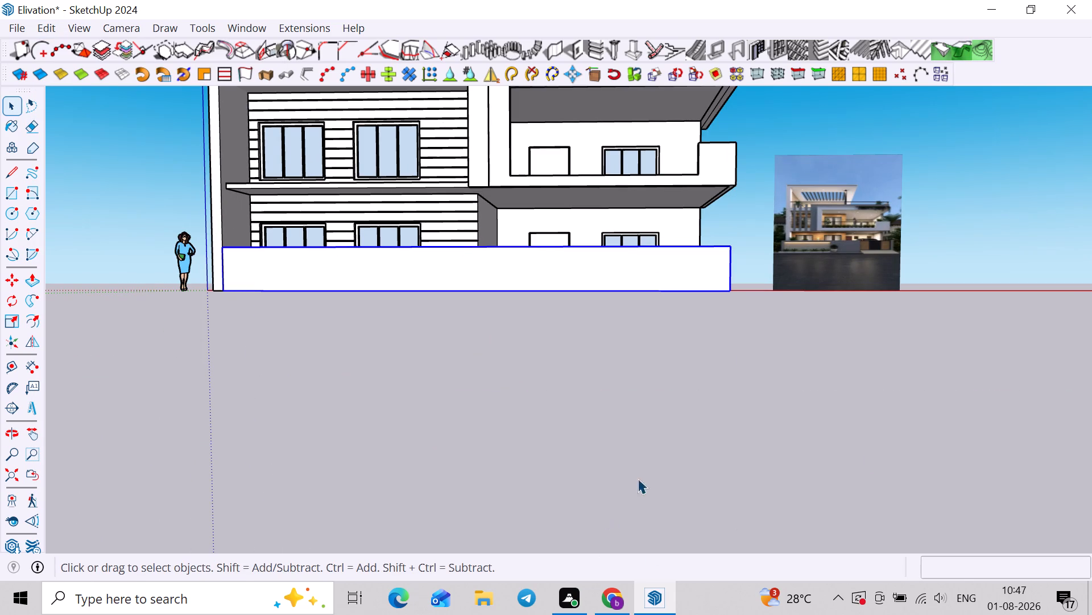
pyautogui.scroll(11, 792, 314)
pyautogui.scroll(-3, 845, 247)
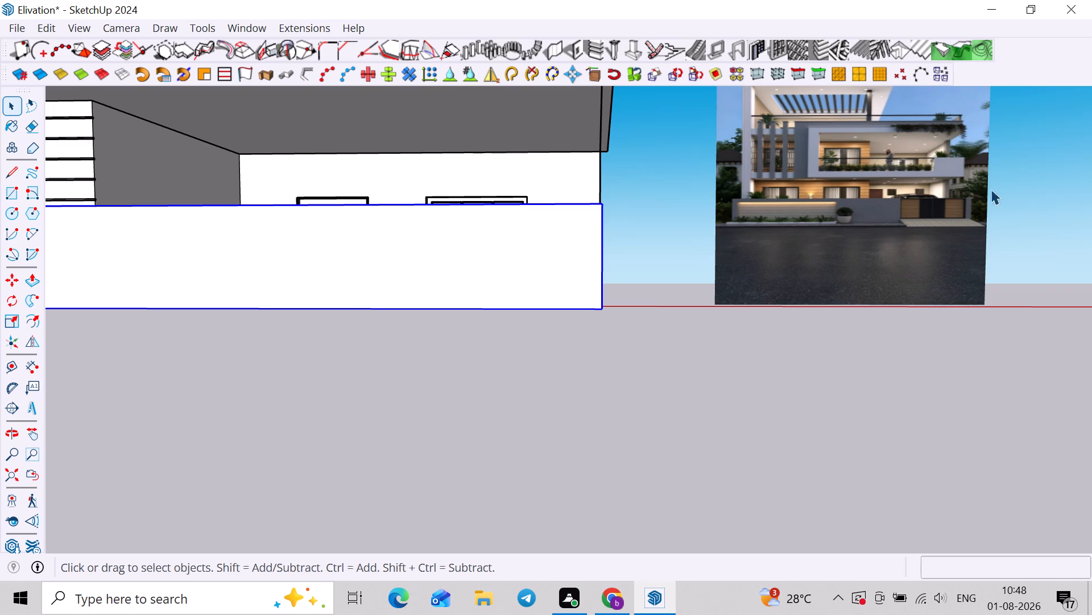
pyautogui.scroll(14, 955, 220)
pyautogui.scroll(-5, 951, 212)
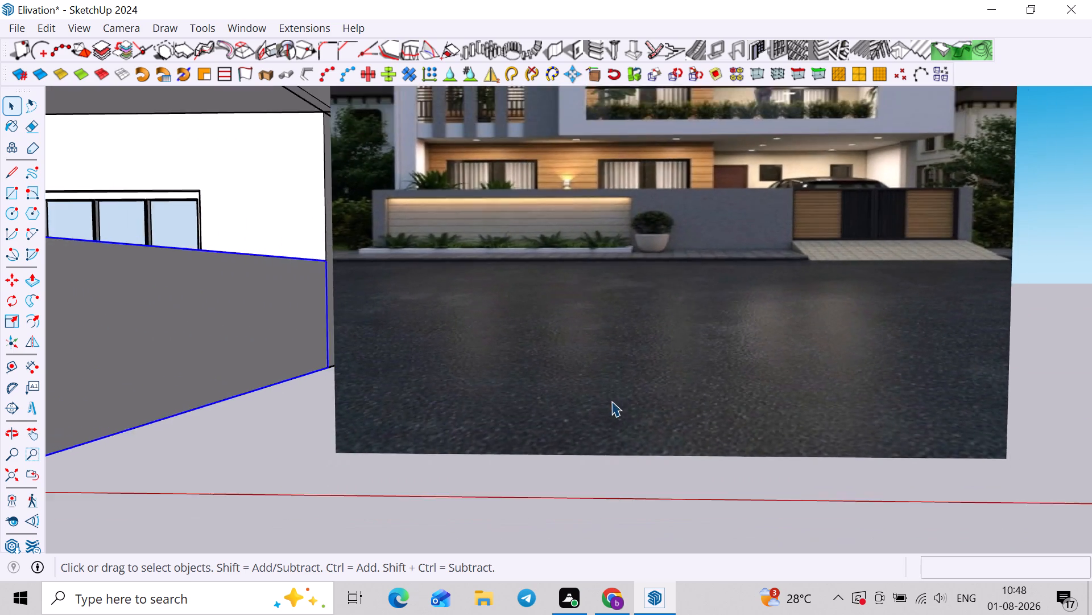
pyautogui.scroll(-3, 611, 401)
# Open the compound wall group and place a vertical guide 1' in from the front wall's end nearest the reference image.
pyautogui.keyDown('shift'); pyautogui.moveTo(586, 393); pyautogui.dragTo(865, 363, button='middle'); pyautogui.keyUp('shift')
pyautogui.moveTo(515, 480); pyautogui.dragTo(524, 510, button='middle')
pyautogui.scroll(-3, 471, 445)
pyautogui.keyDown('shift'); pyautogui.moveTo(489, 445); pyautogui.dragTo(543, 416, button='middle'); pyautogui.keyUp('shift')
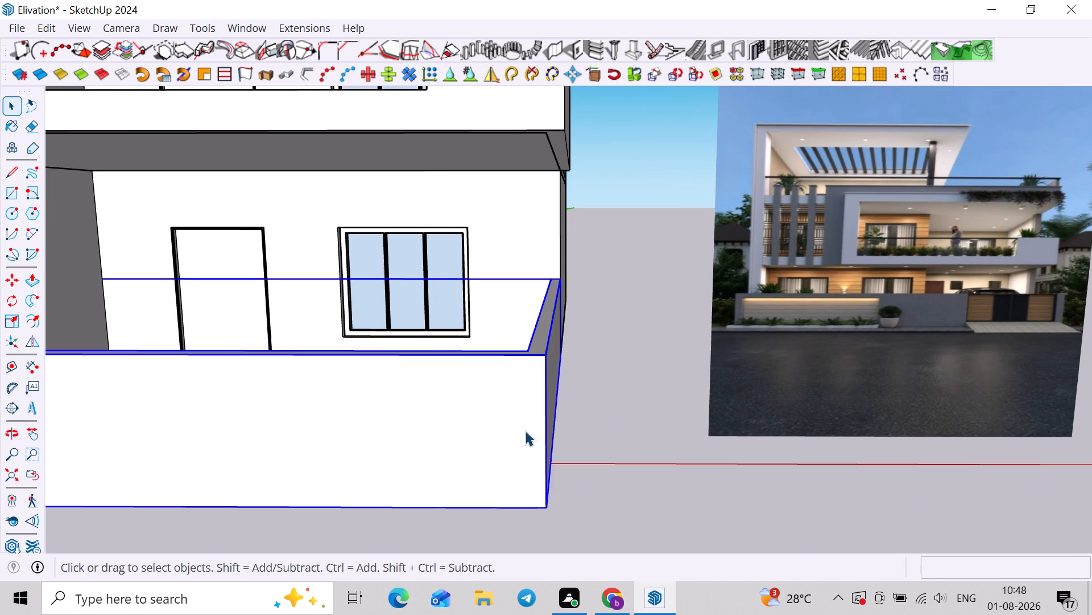
pyautogui.click(525, 430)
pyautogui.scroll(1, 522, 433)
pyautogui.doubleClick(522, 433)
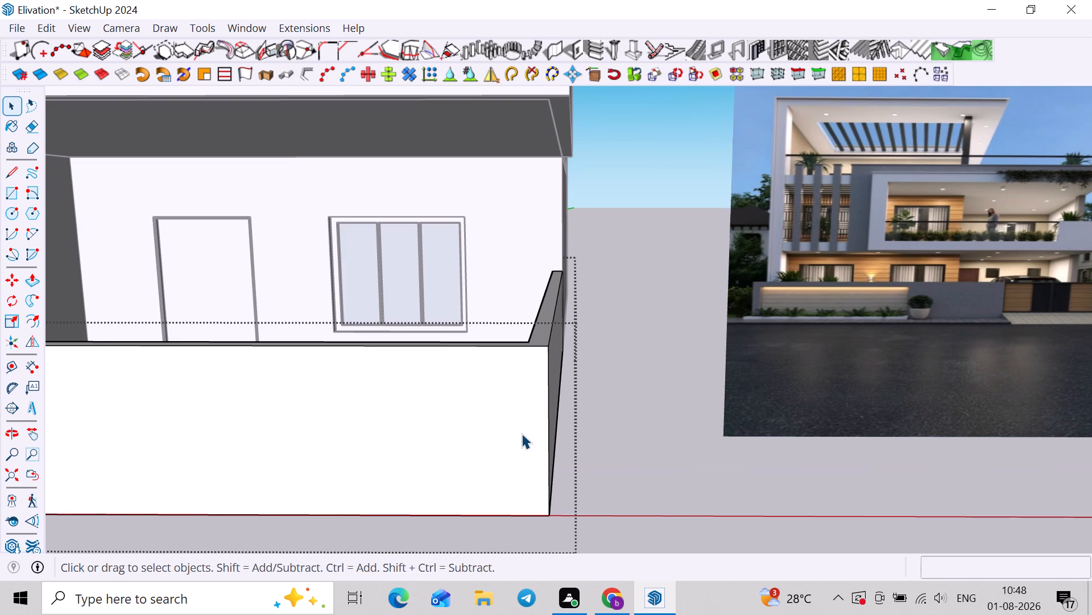
pyautogui.press('t')
pyautogui.click(545, 410)
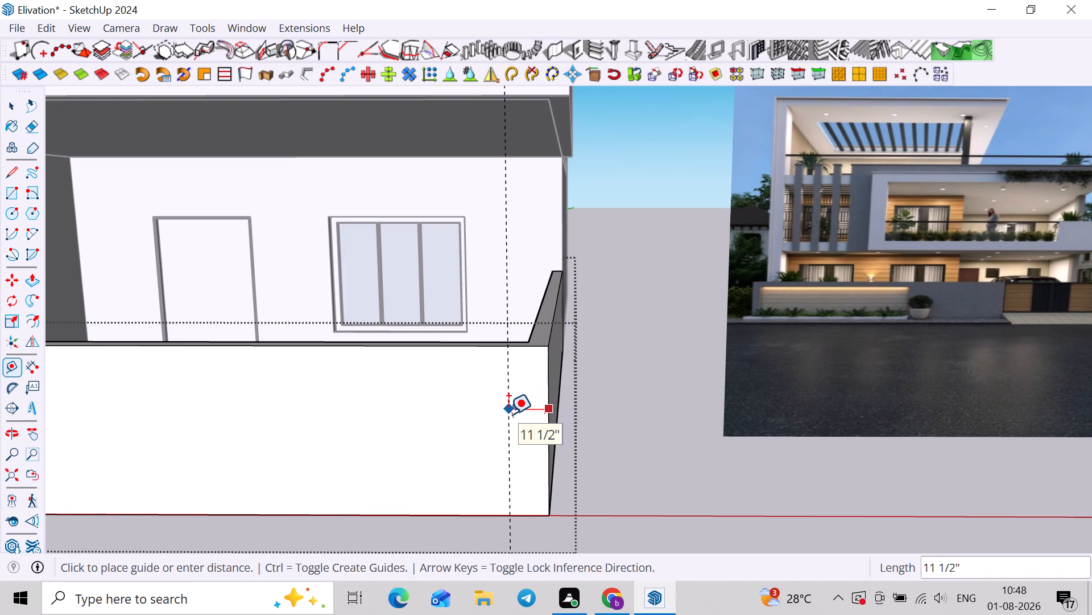
pyautogui.write("1'")
pyautogui.press('Return')
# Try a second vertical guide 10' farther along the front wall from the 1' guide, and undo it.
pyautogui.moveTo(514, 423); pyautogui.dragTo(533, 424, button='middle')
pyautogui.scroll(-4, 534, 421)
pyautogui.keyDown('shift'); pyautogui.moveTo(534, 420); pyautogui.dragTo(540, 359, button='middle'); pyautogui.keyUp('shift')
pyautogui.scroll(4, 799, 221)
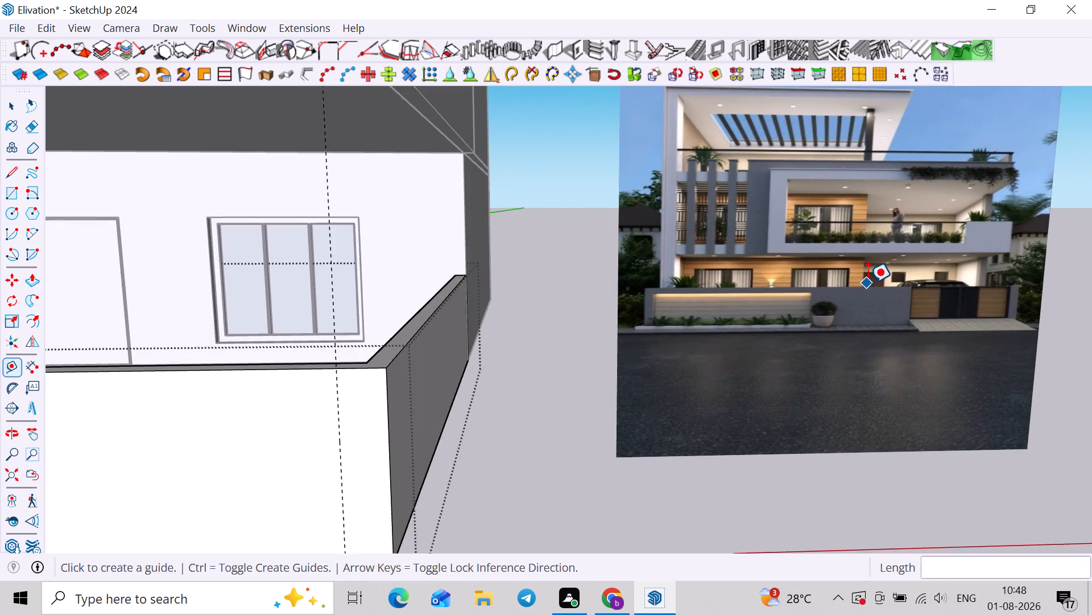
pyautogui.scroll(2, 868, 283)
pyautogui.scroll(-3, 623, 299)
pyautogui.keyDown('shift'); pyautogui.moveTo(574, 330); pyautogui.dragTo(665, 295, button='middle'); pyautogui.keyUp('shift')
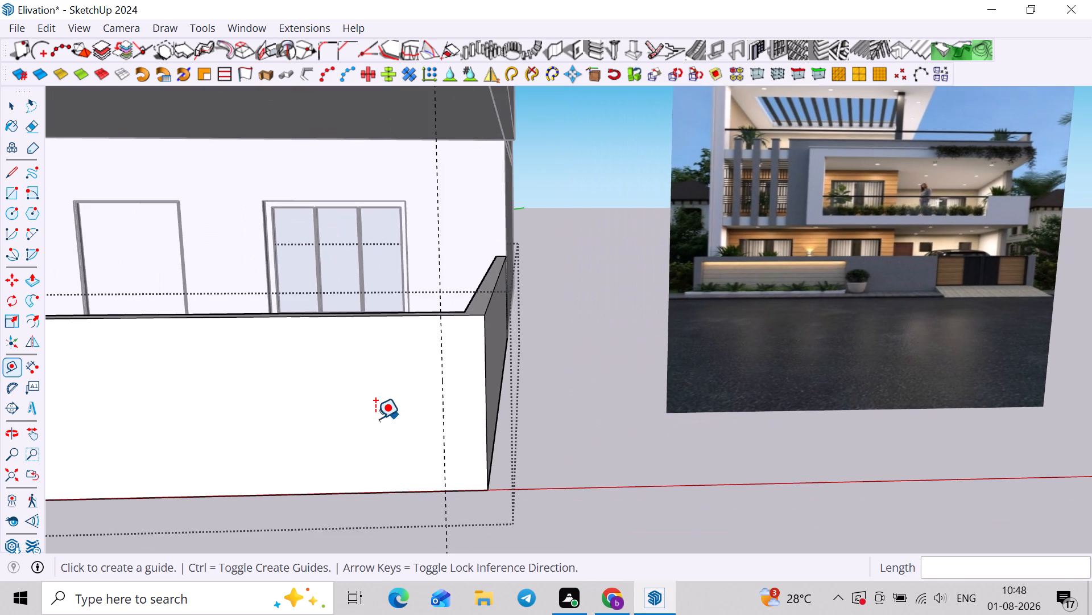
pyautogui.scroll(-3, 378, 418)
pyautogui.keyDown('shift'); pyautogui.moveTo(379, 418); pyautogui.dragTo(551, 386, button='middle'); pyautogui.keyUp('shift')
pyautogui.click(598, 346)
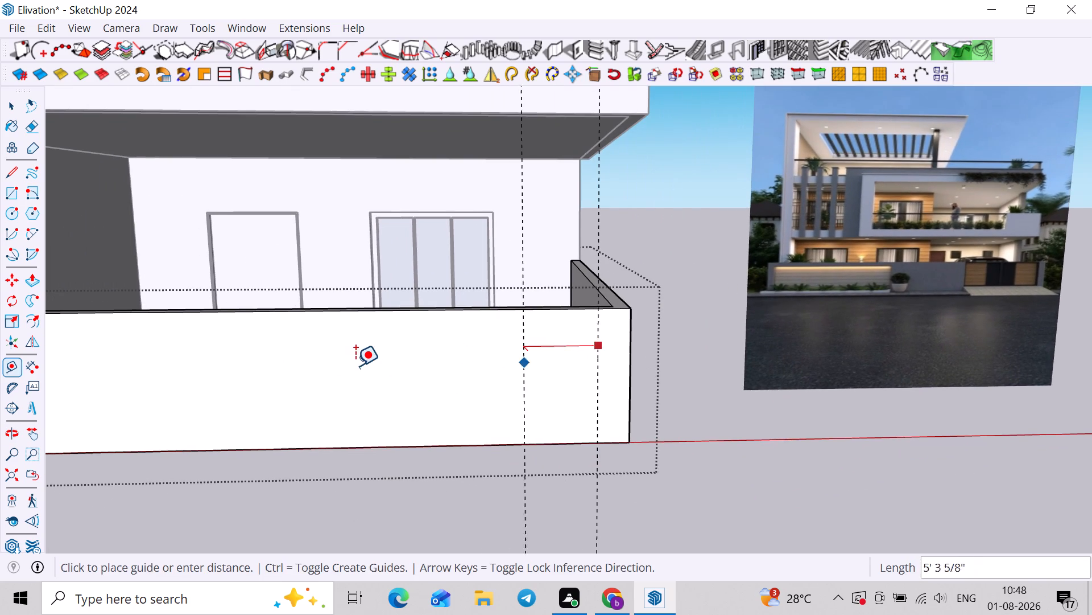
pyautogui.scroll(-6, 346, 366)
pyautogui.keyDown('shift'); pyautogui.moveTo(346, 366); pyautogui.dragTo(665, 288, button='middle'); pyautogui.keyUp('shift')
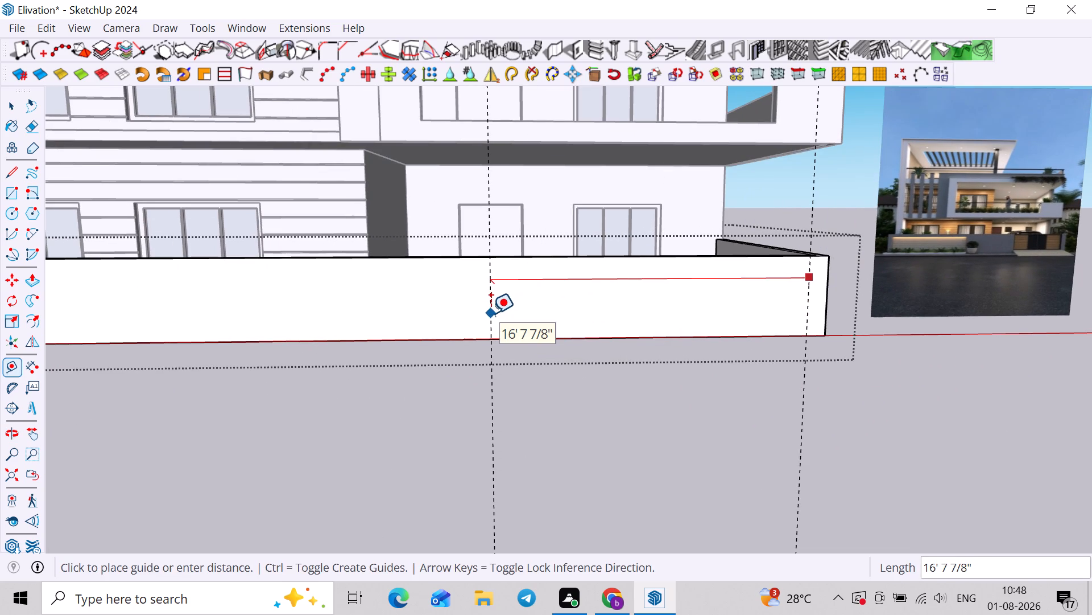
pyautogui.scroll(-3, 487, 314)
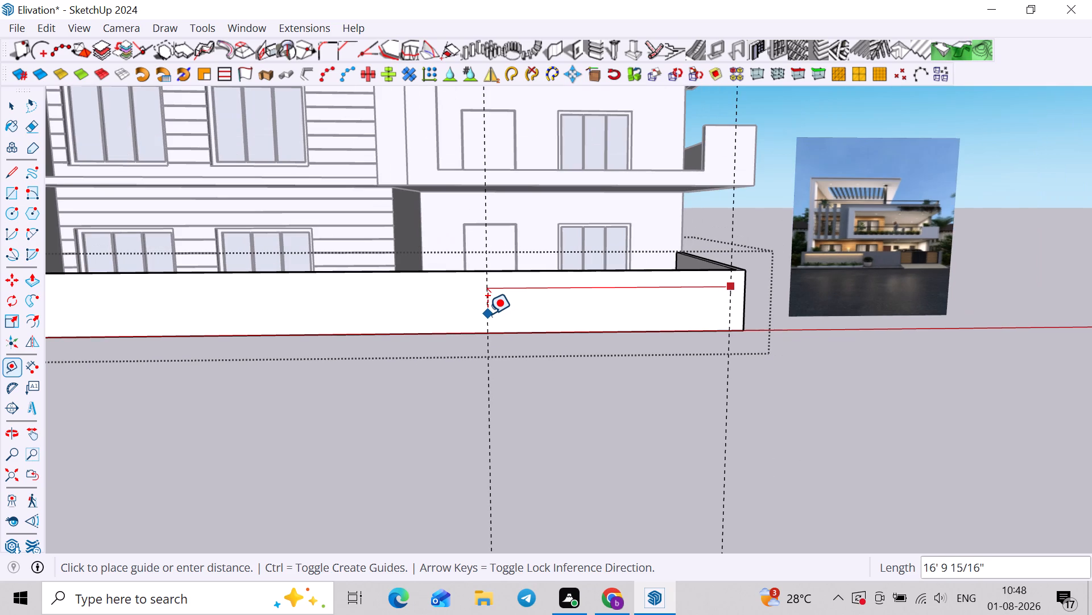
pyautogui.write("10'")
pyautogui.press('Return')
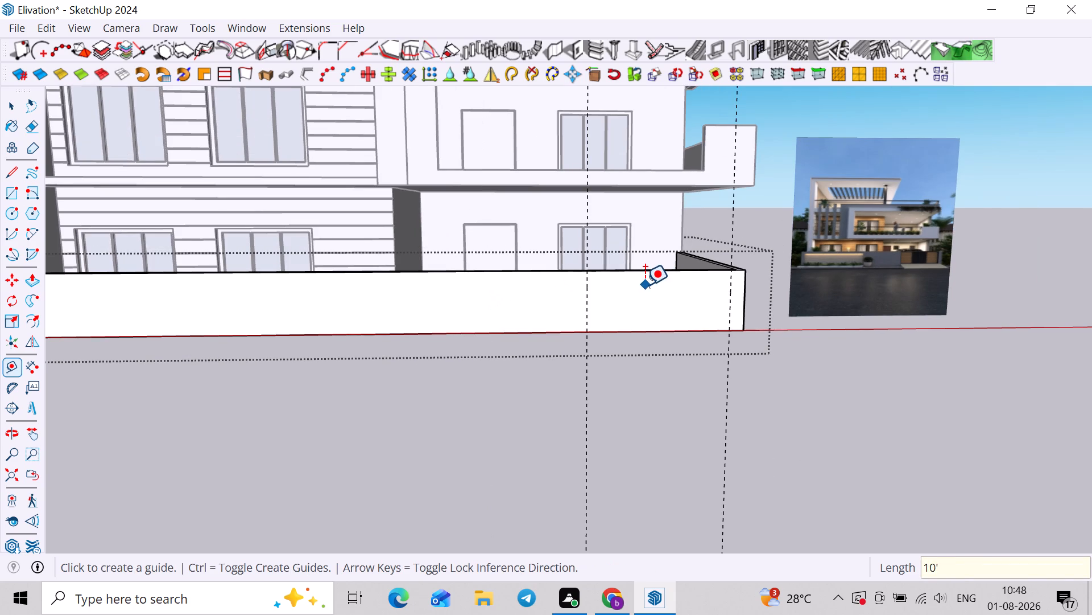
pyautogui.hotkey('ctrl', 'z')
# Place a vertical guide 15' along the front wall from the 1' guide to mark the gate opening.
pyautogui.click(731, 285)
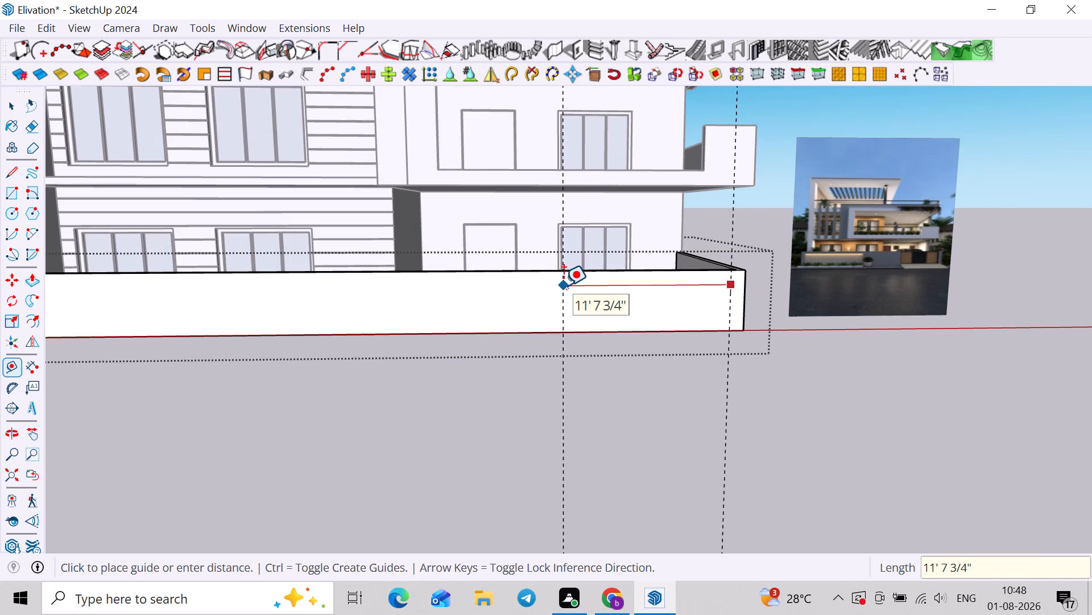
pyautogui.write("15'")
pyautogui.press('Return')
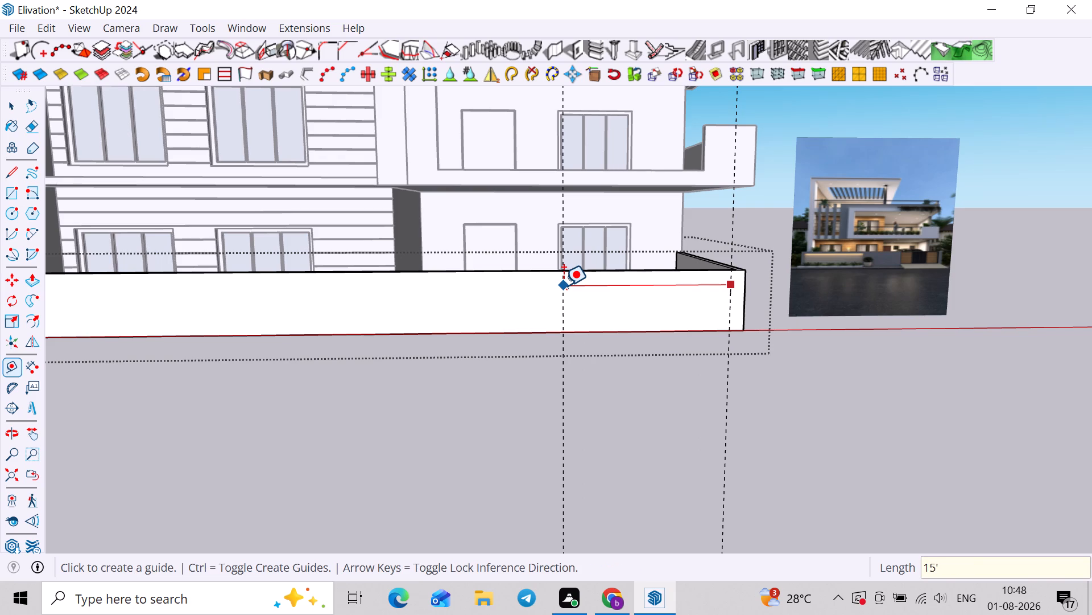
pyautogui.middleClick(563, 286)
pyautogui.press('space')
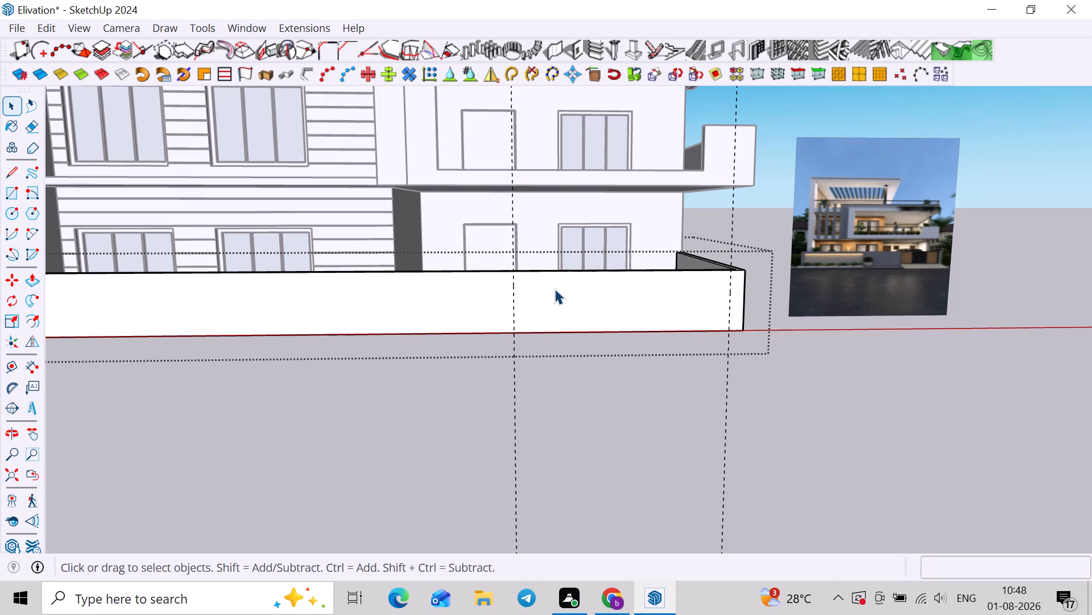
# Draw a full-height rectangle between the two guides on the front wall face and push it back 6".
pyautogui.scroll(2, 544, 289)
pyautogui.press('r')
pyautogui.click(511, 264)
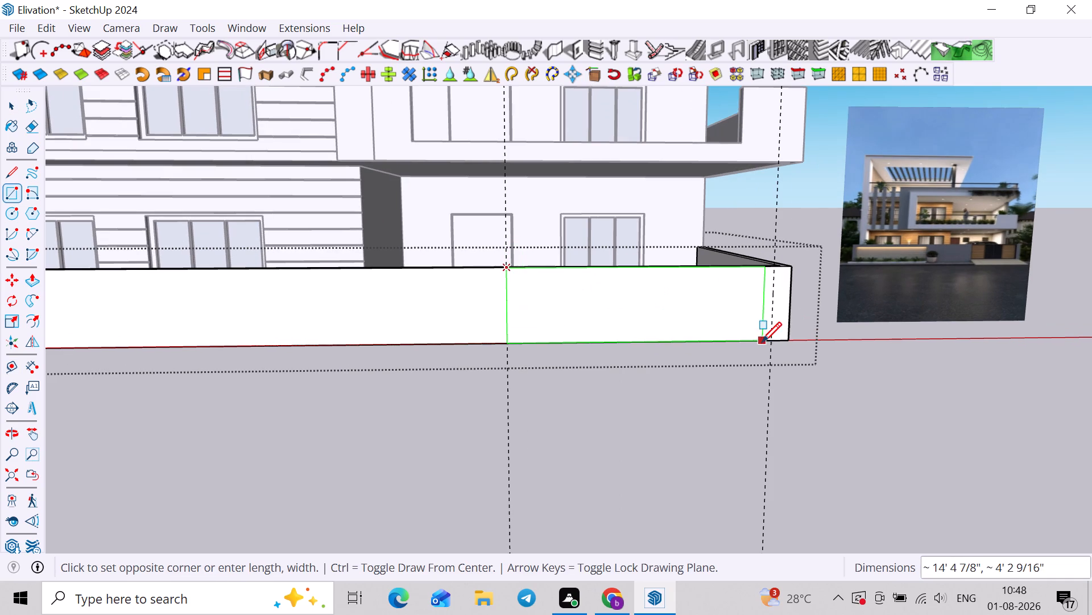
pyautogui.click(768, 339)
pyautogui.press('space')
pyautogui.press('p')
pyautogui.click(725, 327)
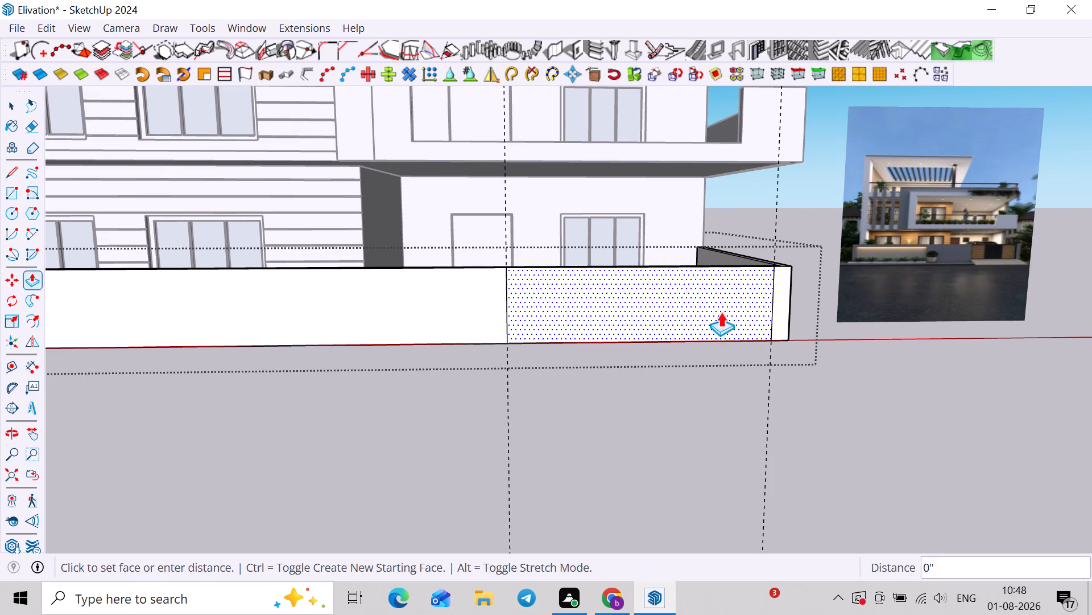
pyautogui.click(707, 281)
# Delete the leftover face and the top and bottom edges spanning the gate opening.
pyautogui.scroll(-3, 707, 281)
pyautogui.moveTo(694, 296); pyautogui.dragTo(656, 372, button='middle')
pyautogui.scroll(2, 656, 363)
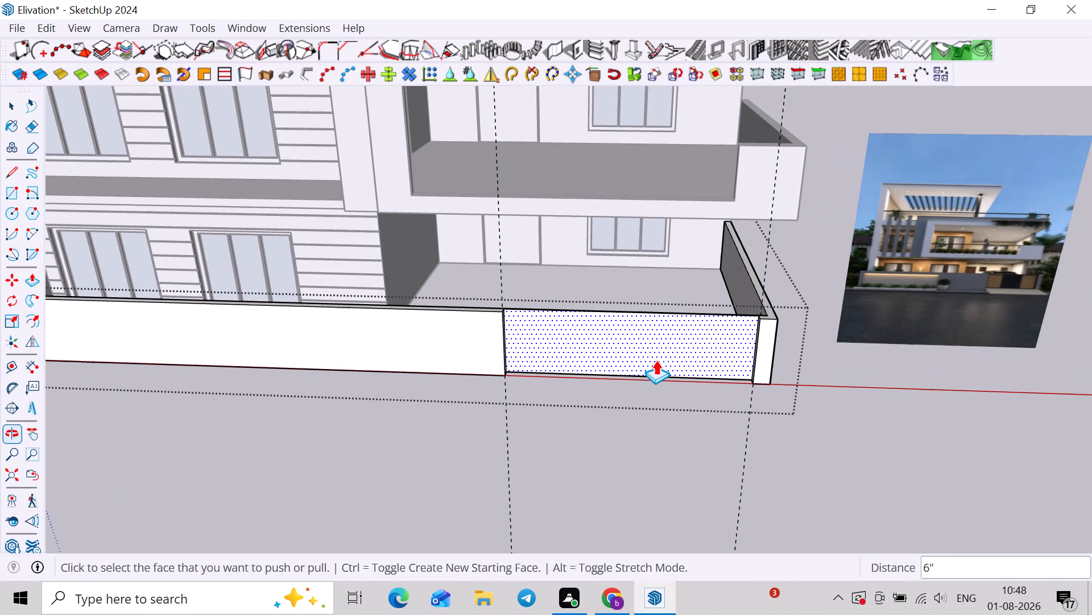
pyautogui.click(656, 359)
pyautogui.press('Escape')
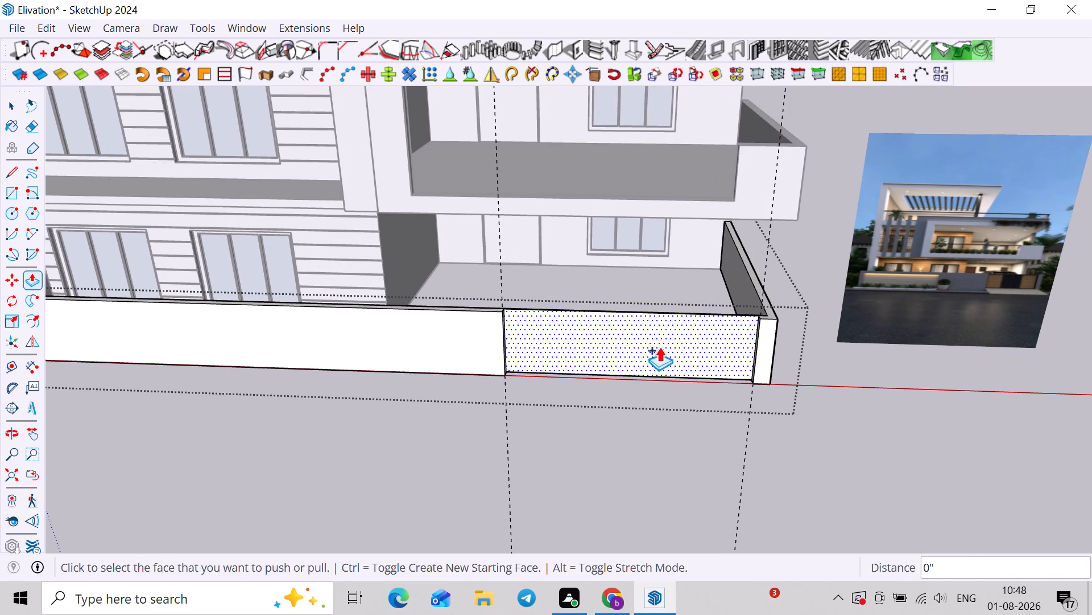
pyautogui.press('space')
pyautogui.click(676, 314)
pyautogui.press('Delete')
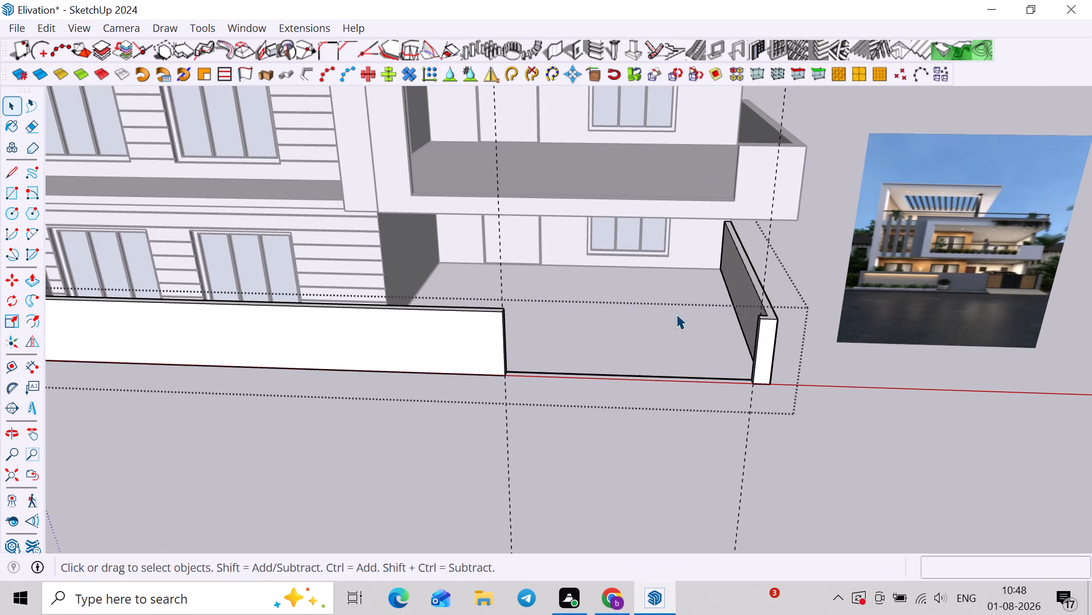
pyautogui.click(681, 375)
pyautogui.press('Delete')
# Delete the guides used to lay out the gate opening.
pyautogui.scroll(-4, 882, 435)
pyautogui.moveTo(879, 424); pyautogui.dragTo(879, 389, button='middle')
pyautogui.scroll(-2, 832, 423)
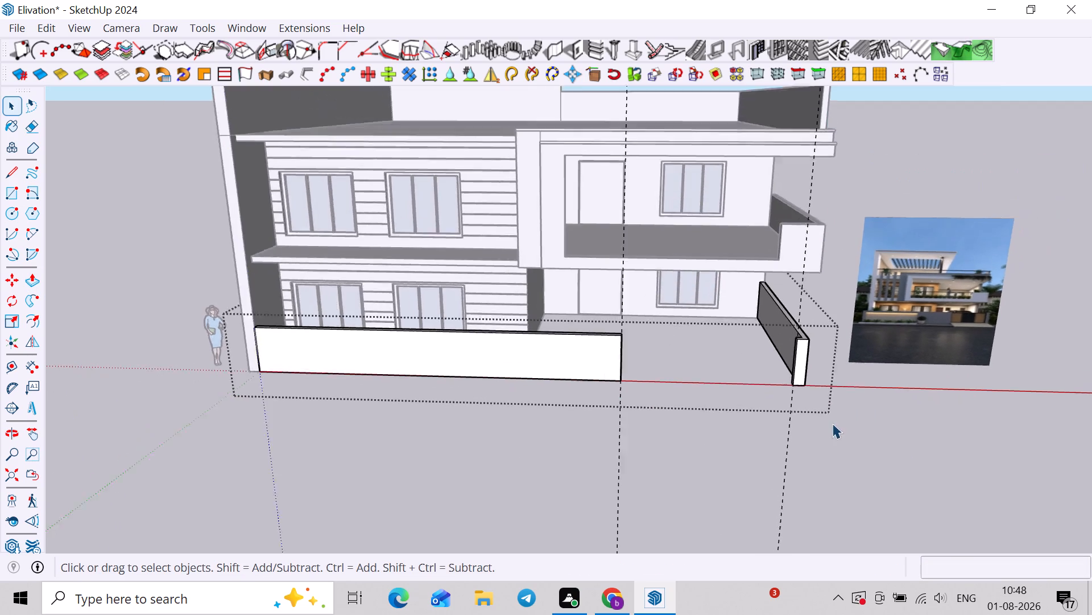
pyautogui.scroll(-1, 832, 423)
pyautogui.moveTo(842, 426); pyautogui.dragTo(851, 397, button='middle')
pyautogui.click(47, 26)
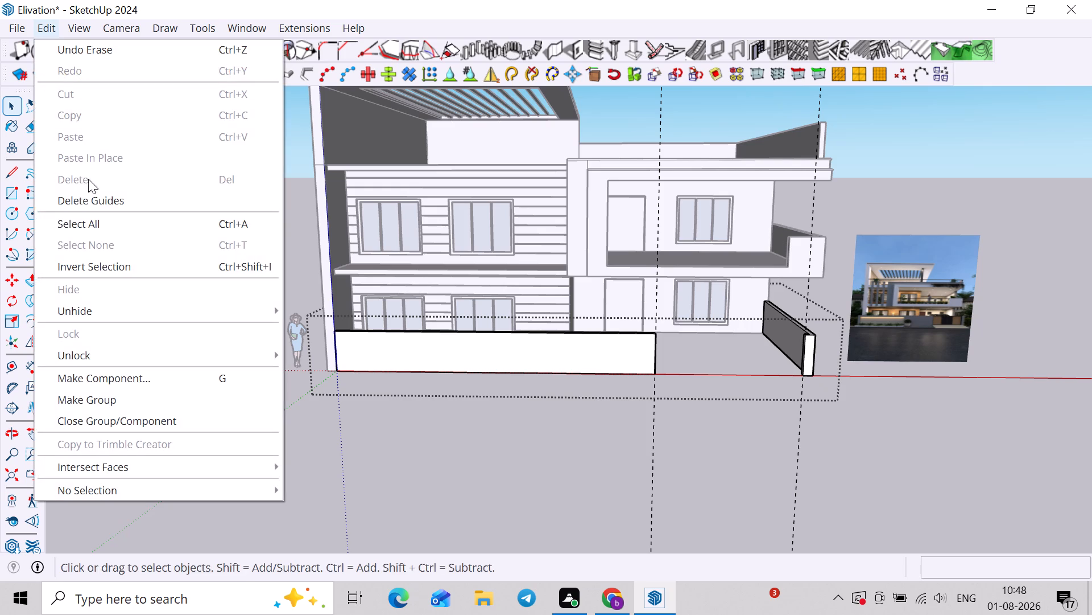
pyautogui.click(92, 207)
# Place a vertical guide on the front wall 13' back from its end at the gate opening.
pyautogui.scroll(2, 638, 249)
pyautogui.keyDown('shift'); pyautogui.moveTo(677, 349); pyautogui.dragTo(600, 339, button='middle'); pyautogui.keyUp('shift')
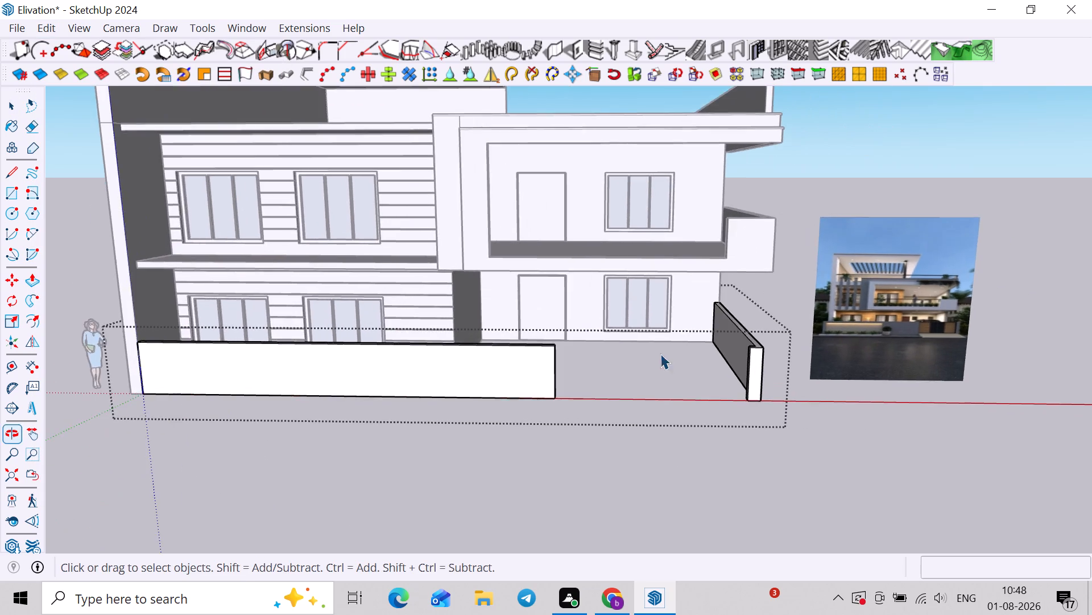
pyautogui.scroll(6, 753, 341)
pyautogui.scroll(-4, 820, 343)
pyautogui.keyDown('shift'); pyautogui.moveTo(617, 370); pyautogui.dragTo(704, 345, button='middle'); pyautogui.keyUp('shift')
pyautogui.scroll(2, 585, 375)
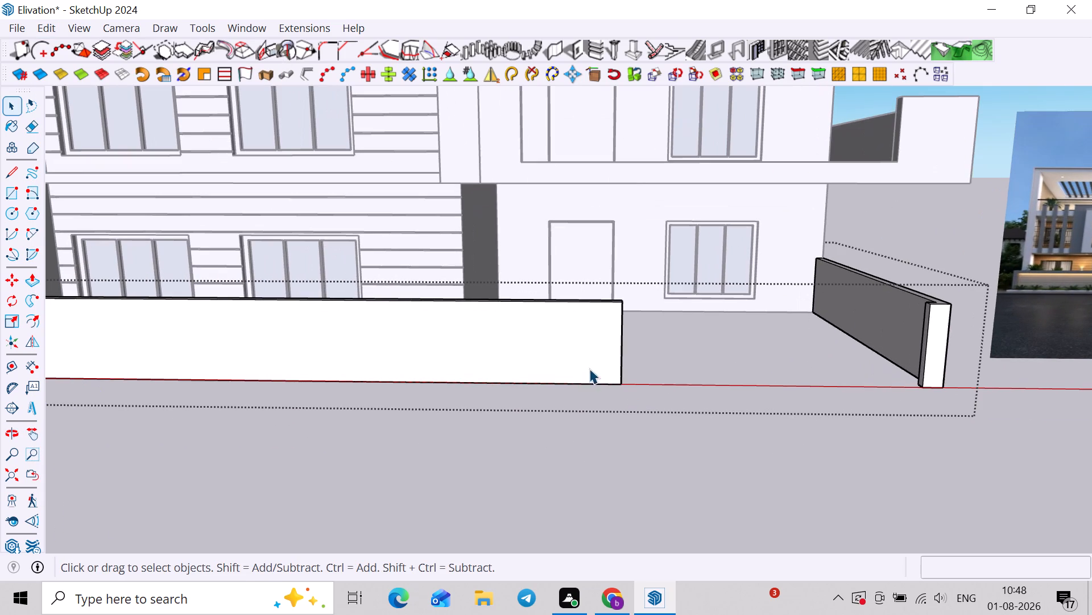
pyautogui.press('r')
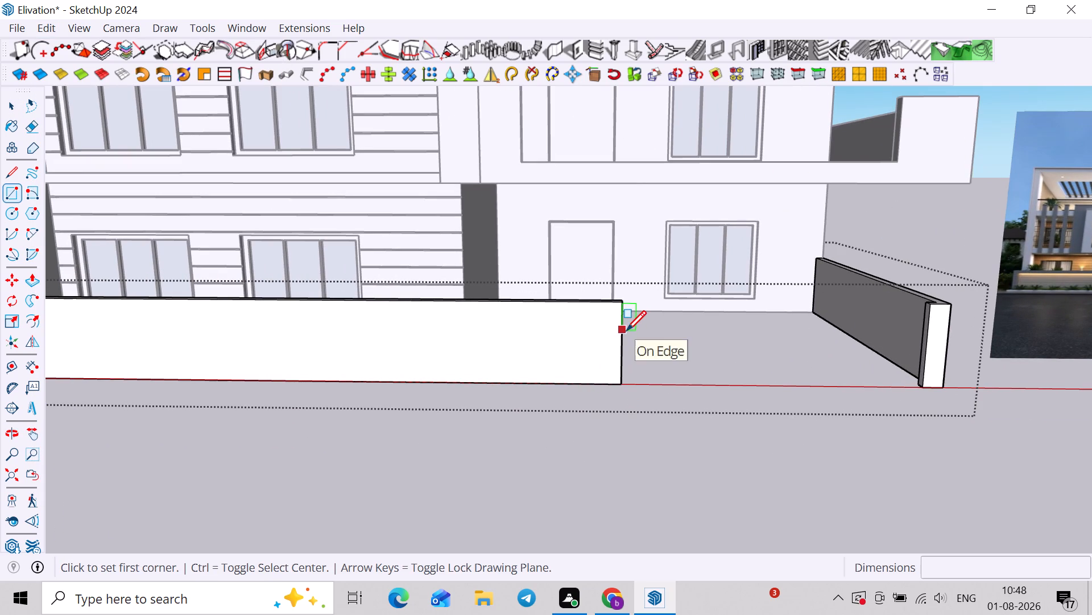
pyautogui.press('t')
pyautogui.click(624, 332)
pyautogui.scroll(-4, 446, 360)
pyautogui.keyDown('shift'); pyautogui.moveTo(450, 346); pyautogui.dragTo(517, 324, button='middle'); pyautogui.keyUp('shift')
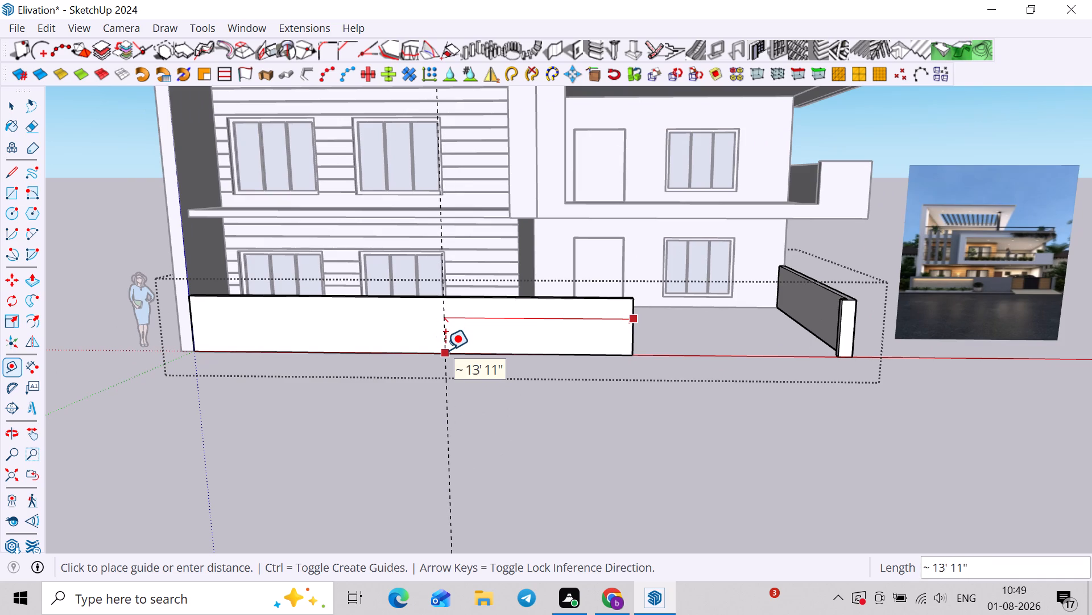
pyautogui.write("13'")
pyautogui.press('Return')
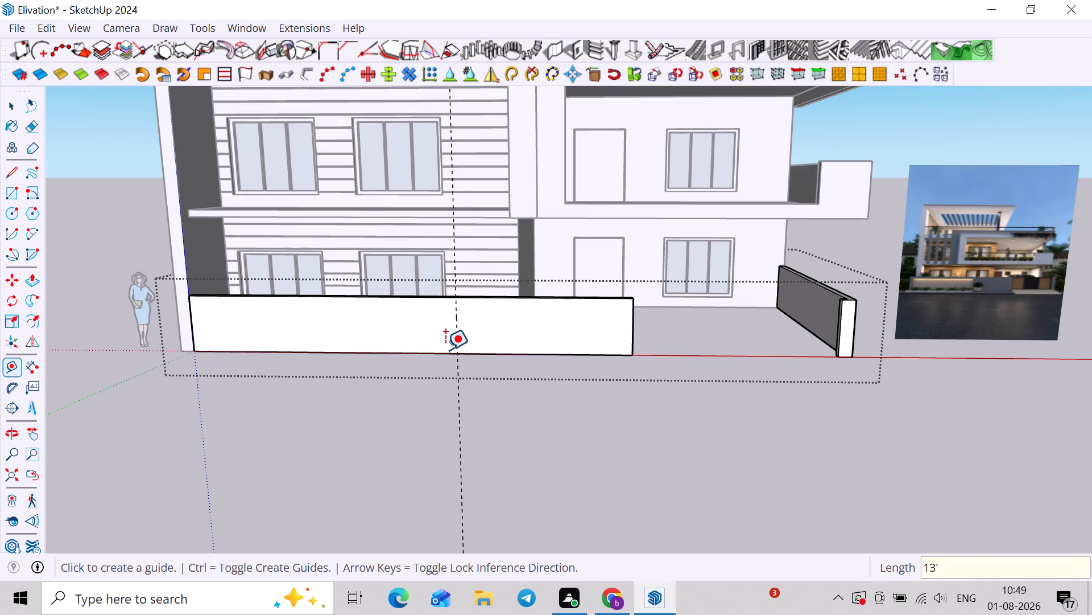
# Examine the long front wall section around the 13' guide and toward its far corner.
pyautogui.scroll(1, 446, 350)
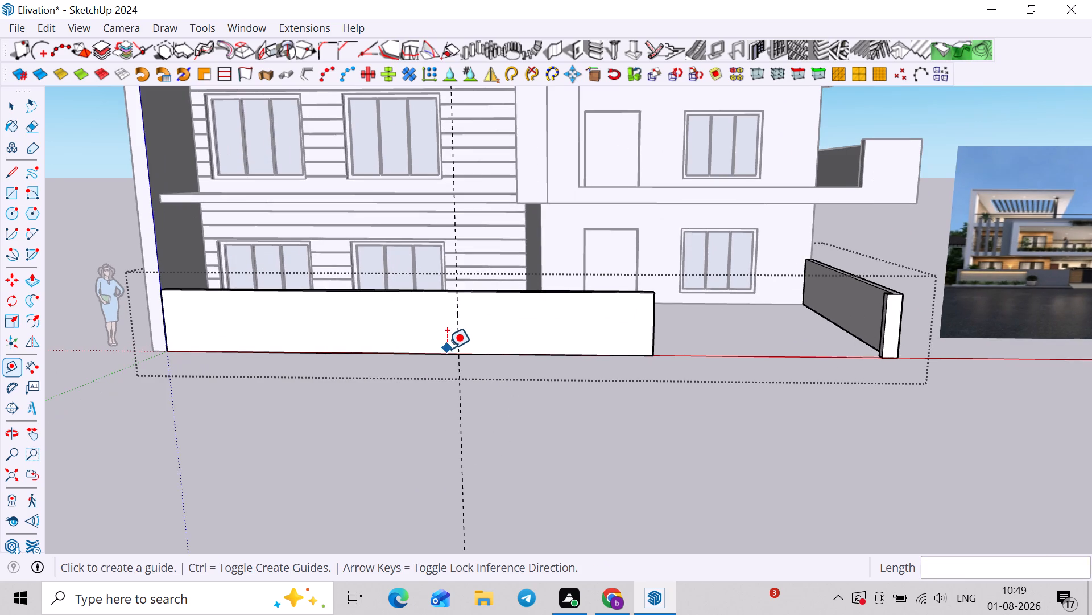
pyautogui.moveTo(450, 349); pyautogui.dragTo(481, 349, button='middle')
pyautogui.scroll(2, 412, 274)
pyautogui.keyDown('shift'); pyautogui.moveTo(421, 284); pyautogui.dragTo(478, 284, button='middle'); pyautogui.keyUp('shift')
pyautogui.scroll(3, 225, 319)
pyautogui.press('space')
pyautogui.scroll(-4, 188, 323)
pyautogui.keyDown('shift'); pyautogui.moveTo(203, 305); pyautogui.dragTo(224, 261, button='middle'); pyautogui.keyUp('shift')
pyautogui.scroll(-3, 291, 283)
pyautogui.keyDown('shift'); pyautogui.moveTo(271, 293); pyautogui.dragTo(235, 298, button='middle'); pyautogui.keyUp('shift')
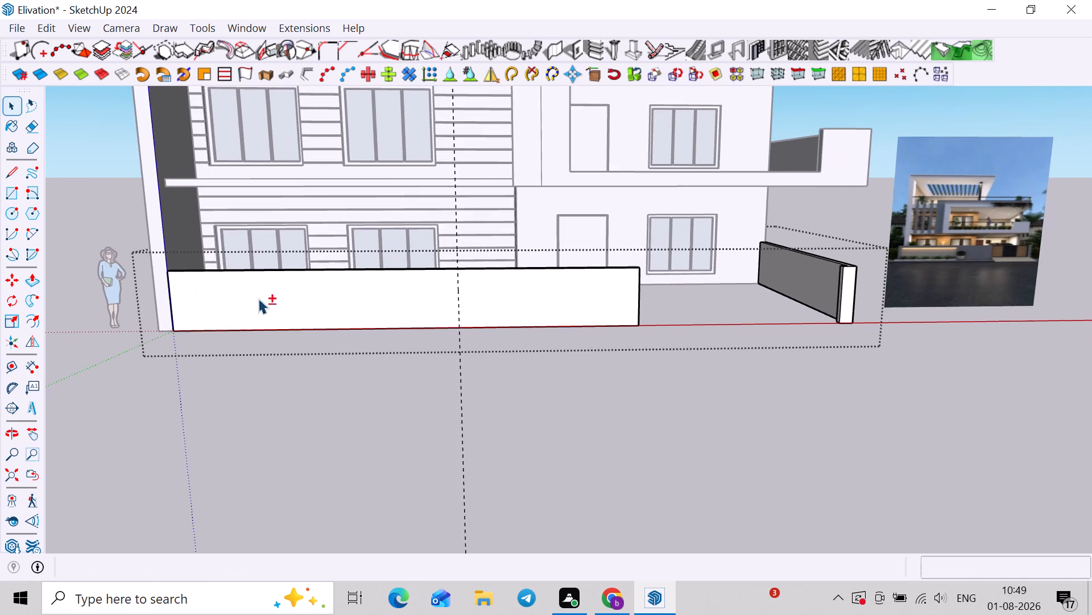
pyautogui.scroll(6, 903, 261)
pyautogui.scroll(-5, 903, 256)
pyautogui.keyDown('shift'); pyautogui.moveTo(545, 322); pyautogui.dragTo(776, 324, button='middle'); pyautogui.keyUp('shift')
pyautogui.moveTo(443, 329); pyautogui.dragTo(565, 347, button='middle')
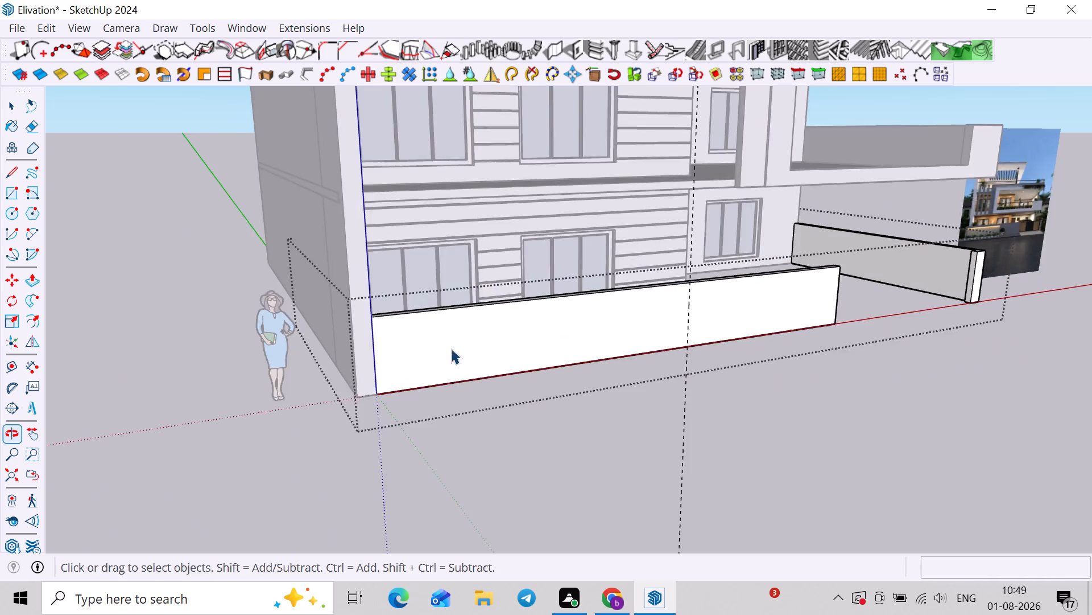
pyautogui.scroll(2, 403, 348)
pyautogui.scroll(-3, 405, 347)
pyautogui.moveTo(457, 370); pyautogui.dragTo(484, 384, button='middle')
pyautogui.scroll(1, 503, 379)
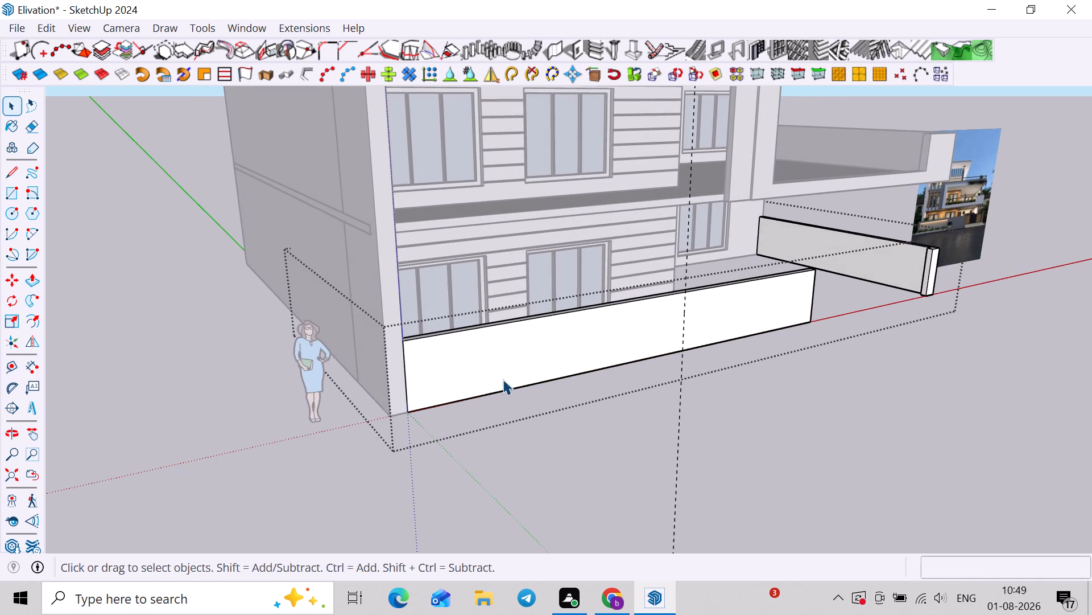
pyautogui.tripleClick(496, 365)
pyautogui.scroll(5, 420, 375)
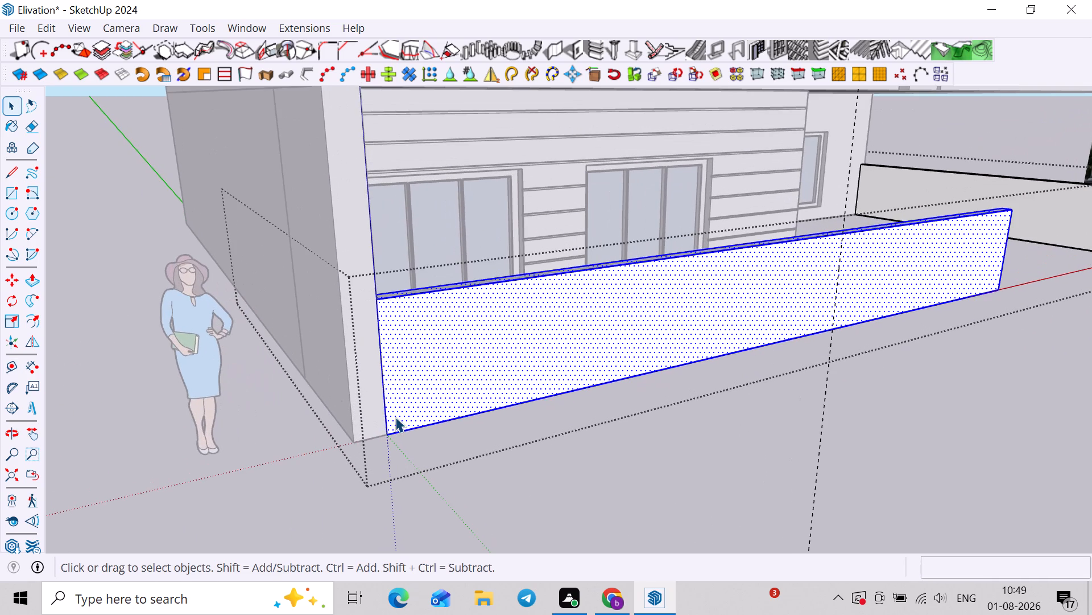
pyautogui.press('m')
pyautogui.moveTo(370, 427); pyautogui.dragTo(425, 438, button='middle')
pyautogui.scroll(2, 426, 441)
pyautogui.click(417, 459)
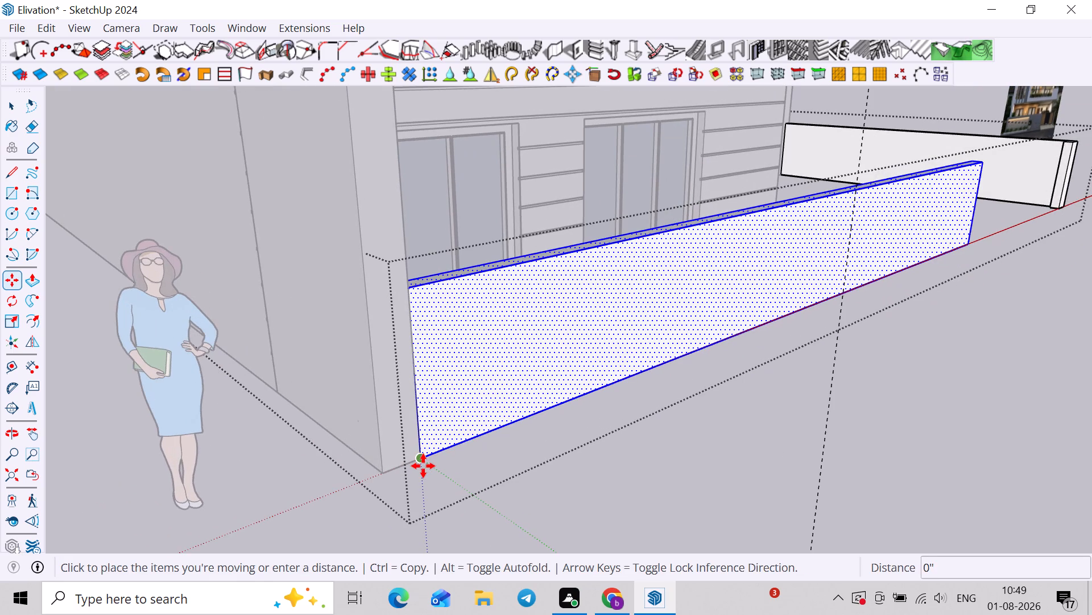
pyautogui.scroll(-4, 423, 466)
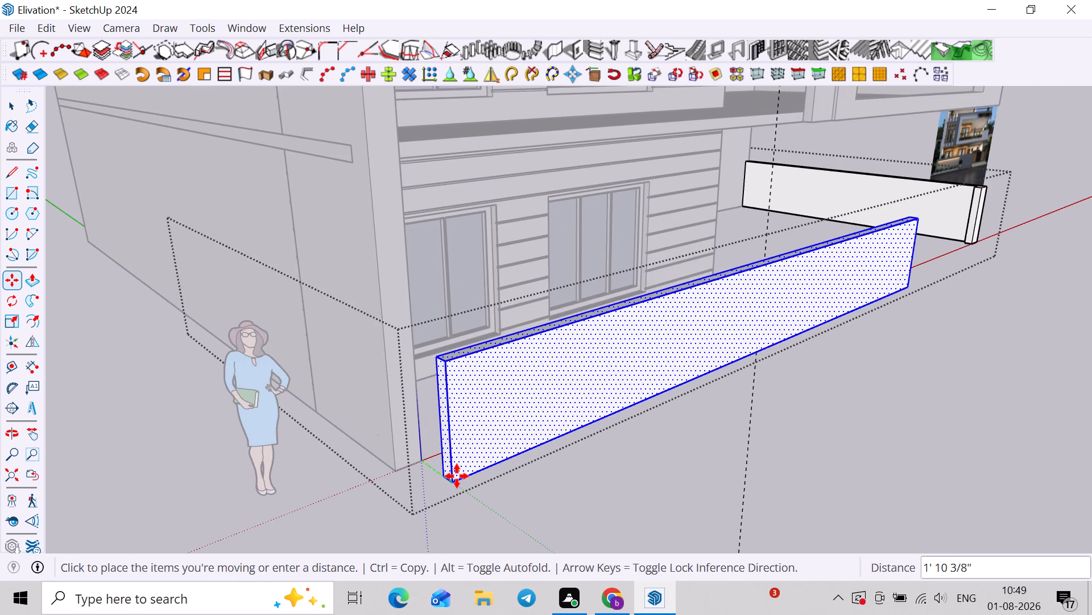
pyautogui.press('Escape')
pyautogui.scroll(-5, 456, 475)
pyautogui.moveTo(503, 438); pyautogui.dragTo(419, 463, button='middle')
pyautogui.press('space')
# Push the small stub beside the gate opening back flush with the far side wall.
pyautogui.scroll(3, 867, 359)
pyautogui.moveTo(928, 292); pyautogui.dragTo(816, 359, button='middle')
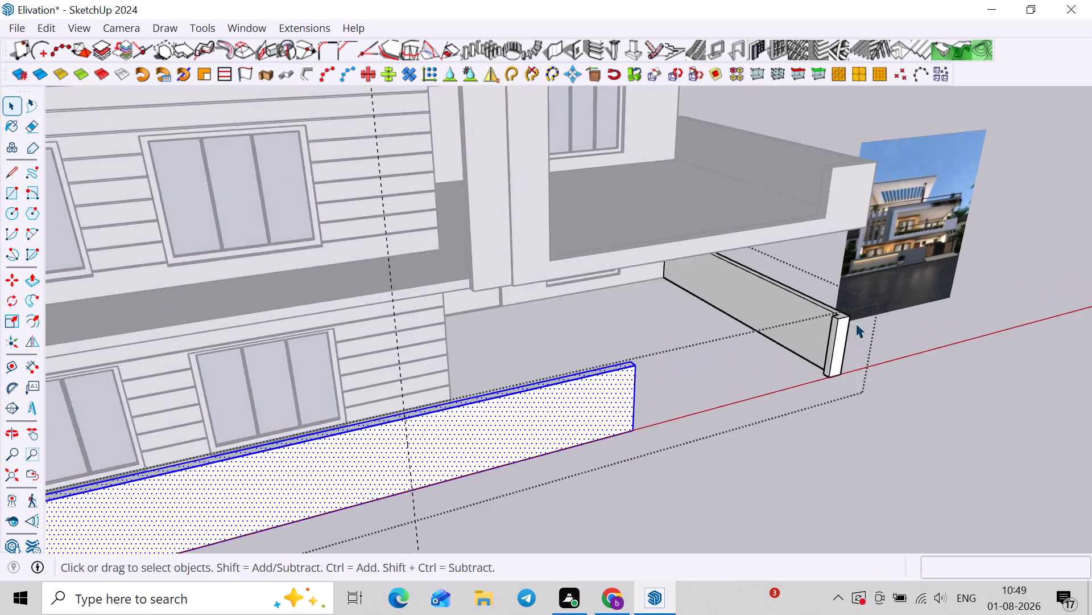
pyautogui.scroll(6, 868, 312)
pyautogui.press('p')
pyautogui.click(810, 360)
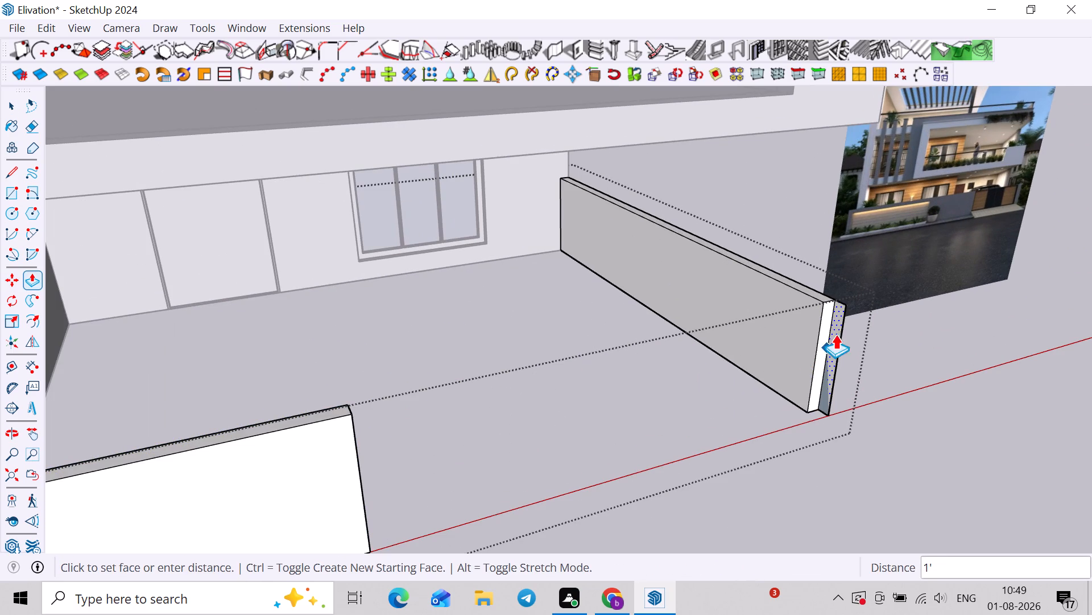
pyautogui.click(838, 306)
# Extend the far side wall by pulling its front end face out 1'.
pyautogui.scroll(2, 834, 319)
pyautogui.click(830, 321)
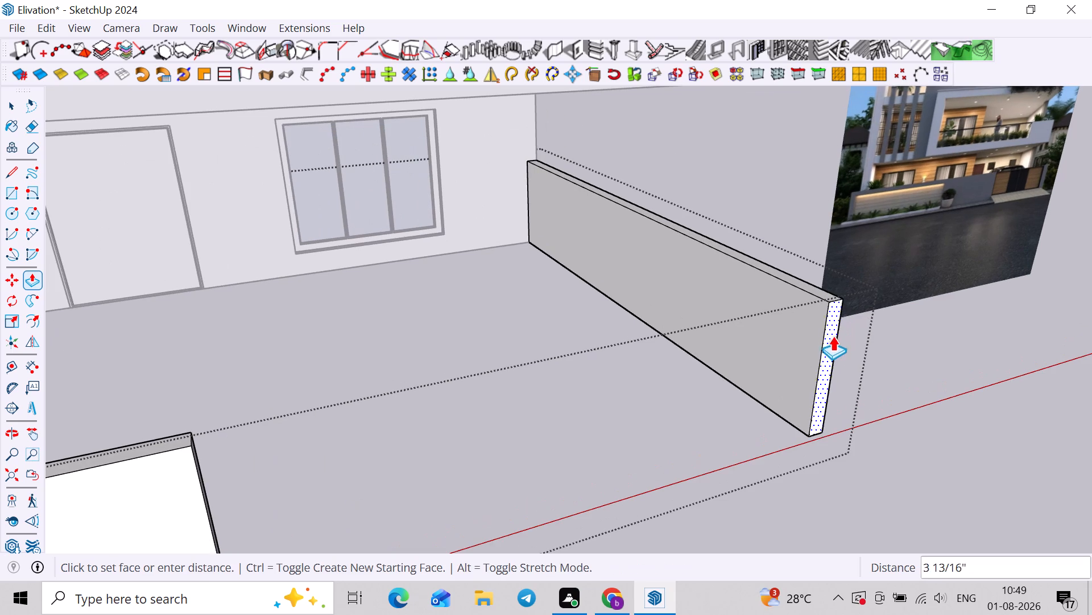
pyautogui.press('1')
pyautogui.press("'")
pyautogui.press('Return')
pyautogui.scroll(2, 826, 379)
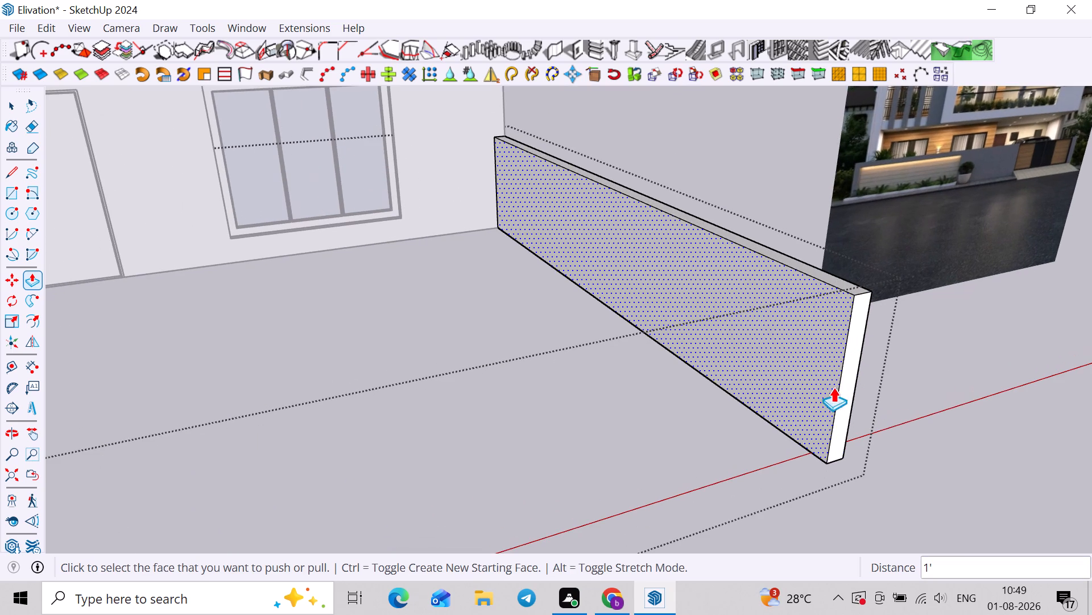
pyautogui.scroll(-8, 838, 411)
pyautogui.keyDown('shift'); pyautogui.moveTo(811, 431); pyautogui.dragTo(853, 362, button='middle'); pyautogui.keyUp('shift')
pyautogui.scroll(-4, 771, 423)
pyautogui.press('space')
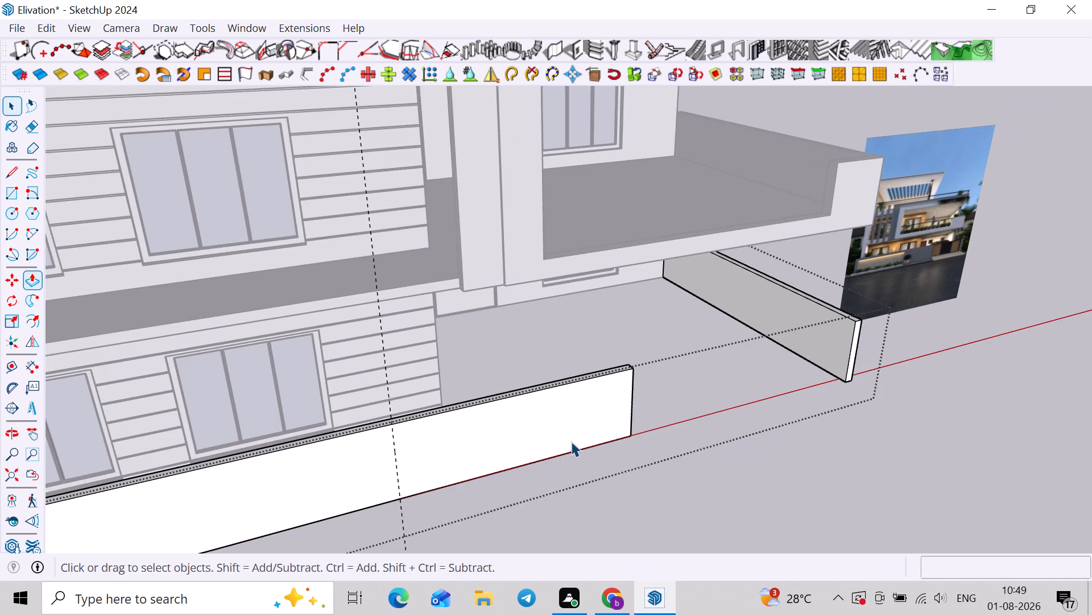
# Move the whole long front wall section 6" outward from the house along the green axis.
pyautogui.moveTo(612, 428); pyautogui.dragTo(793, 384, button='middle')
pyautogui.click(575, 421)
pyautogui.scroll(-4, 577, 421)
pyautogui.keyDown('shift'); pyautogui.moveTo(582, 421); pyautogui.dragTo(737, 288, button='middle'); pyautogui.keyUp('shift')
pyautogui.tripleClick(672, 351)
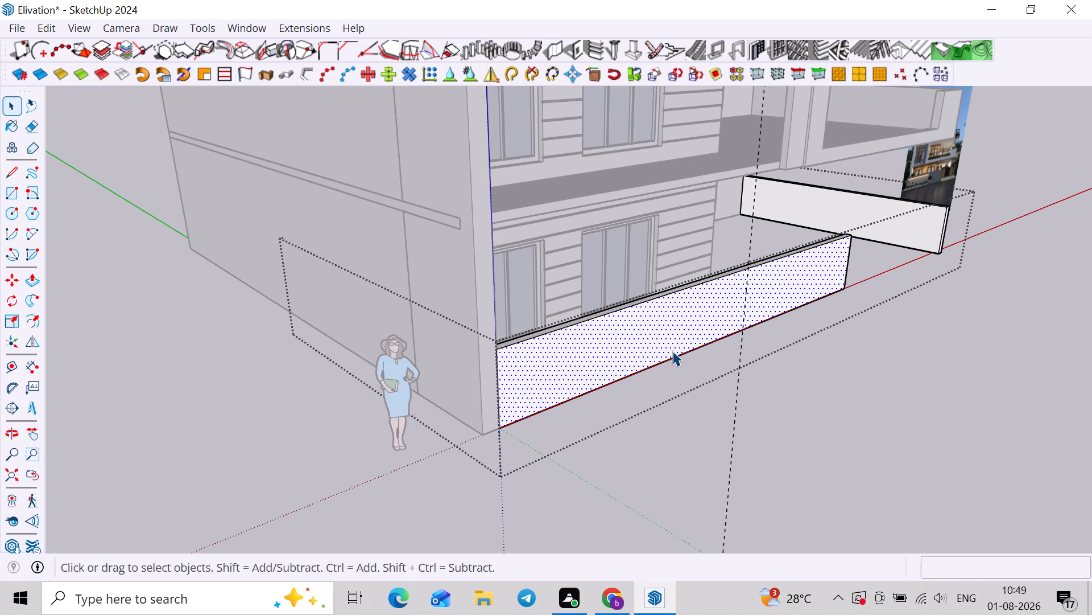
pyautogui.doubleClick(671, 350)
pyautogui.scroll(2, 549, 411)
pyautogui.press('m')
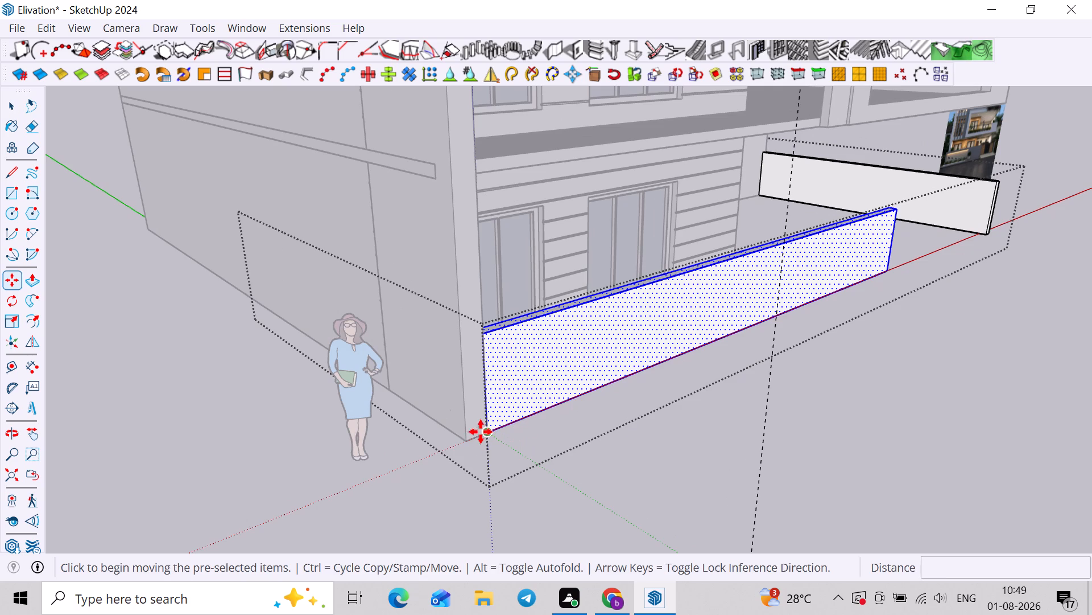
pyautogui.click(483, 432)
pyautogui.press('Right')
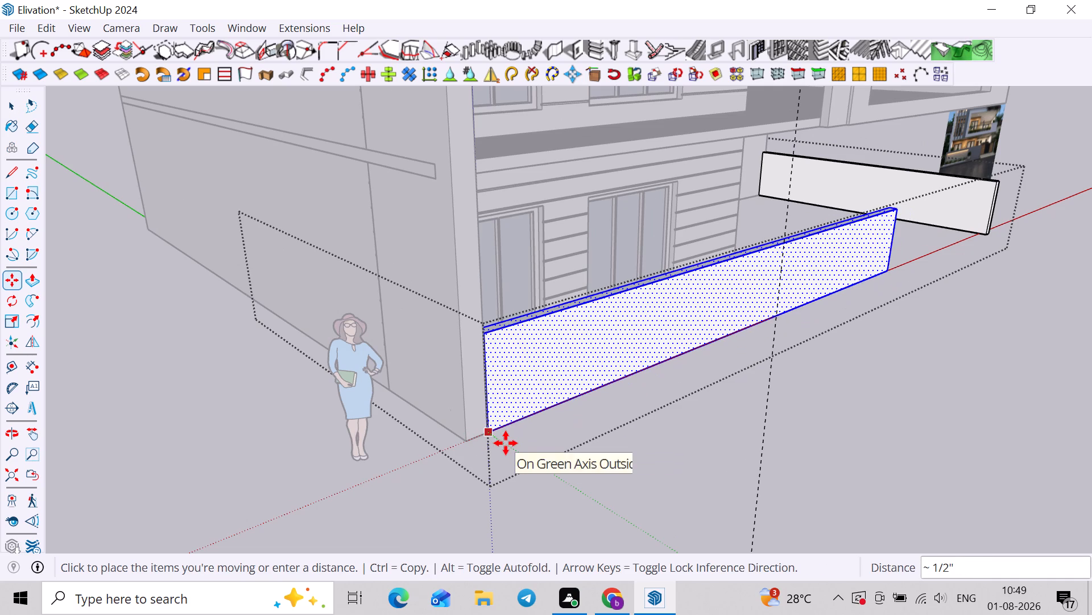
pyautogui.press('Left')
pyautogui.write('6"')
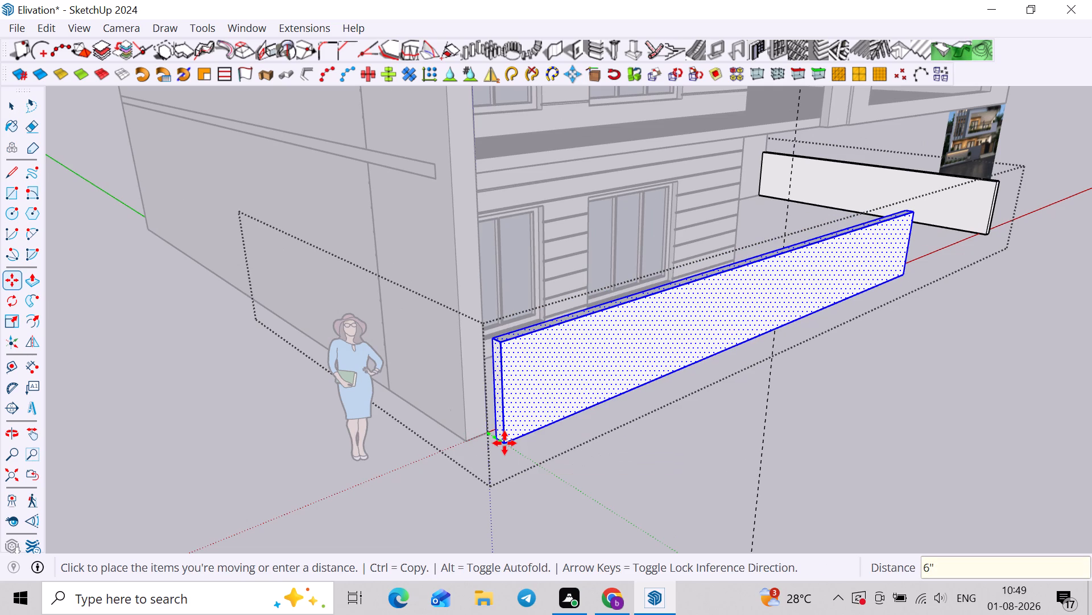
pyautogui.press('Return')
pyautogui.moveTo(504, 443); pyautogui.dragTo(613, 466, button='middle')
pyautogui.scroll(4, 599, 449)
pyautogui.press('space')
# Pull the front wall's corner end face 1' to line up with the outer face of the house's side wall.
pyautogui.press('p')
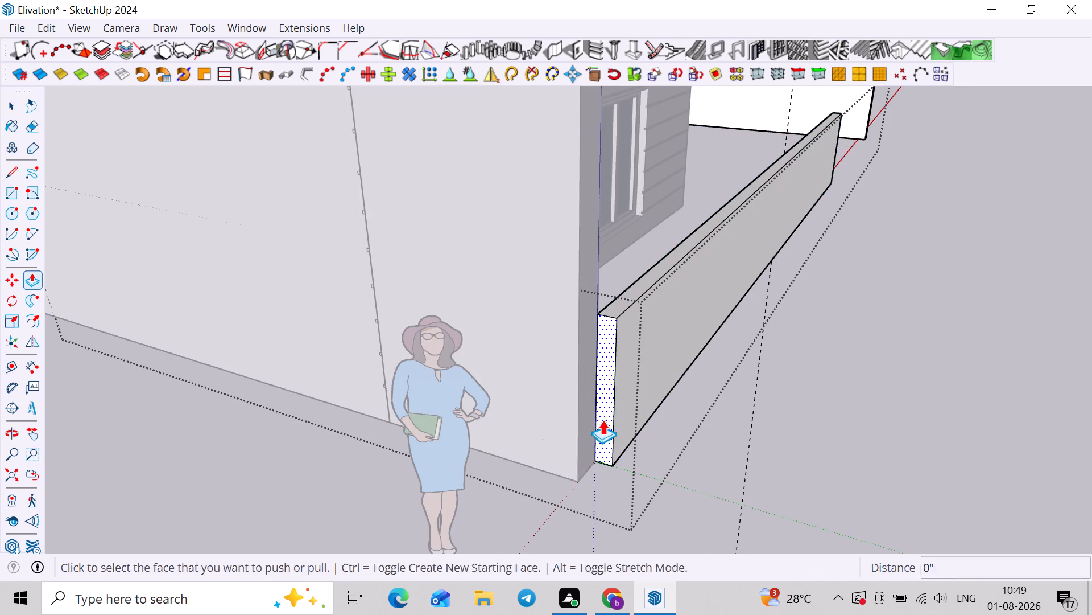
pyautogui.click(602, 420)
pyautogui.click(569, 306)
pyautogui.scroll(-4, 581, 311)
pyautogui.moveTo(693, 326); pyautogui.dragTo(419, 317, button='middle')
pyautogui.scroll(-4, 653, 325)
pyautogui.keyDown('shift'); pyautogui.moveTo(766, 330); pyautogui.dragTo(424, 308, button='middle'); pyautogui.keyUp('shift')
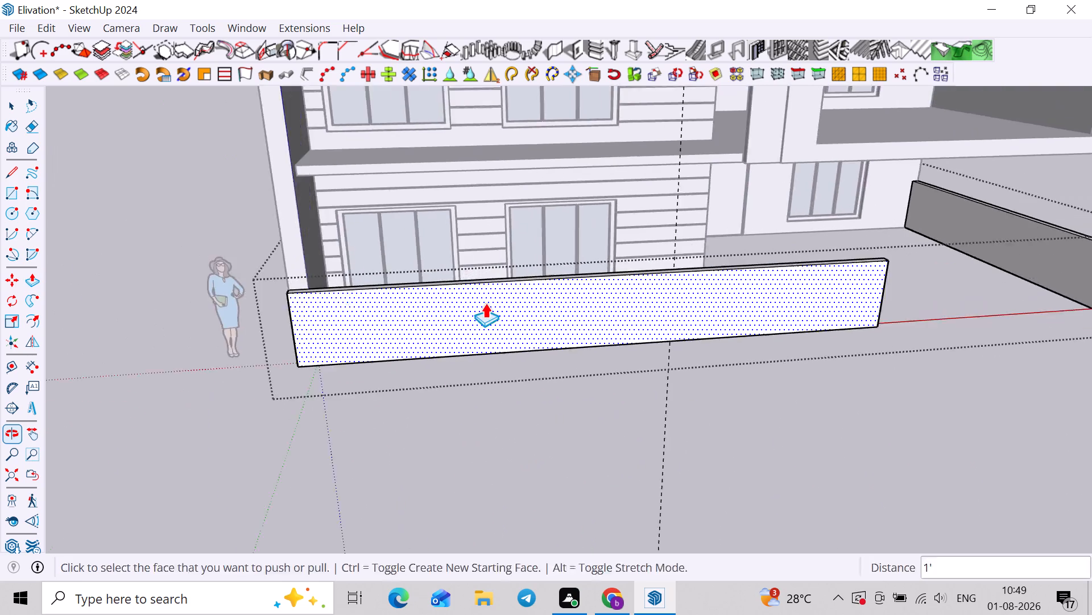
# Pull the far side wall's front end face out 6" as a new separate segment.
pyautogui.moveTo(799, 303); pyautogui.dragTo(646, 335, button='middle')
pyautogui.scroll(6, 876, 319)
pyautogui.click(1030, 343)
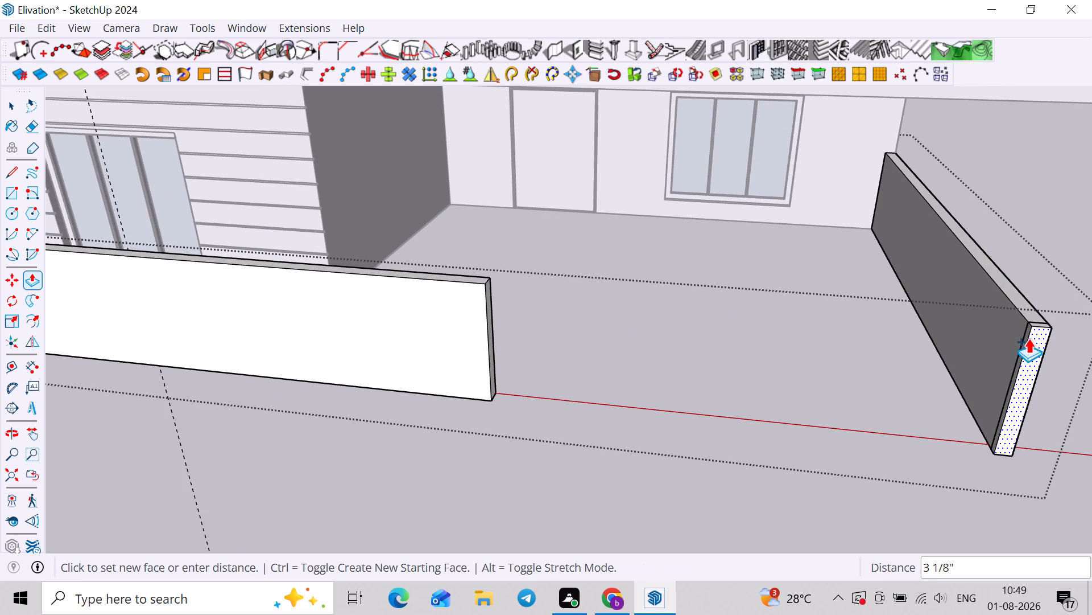
pyautogui.press('6')
pyautogui.hotkey('shift', '"')
pyautogui.press('Return')
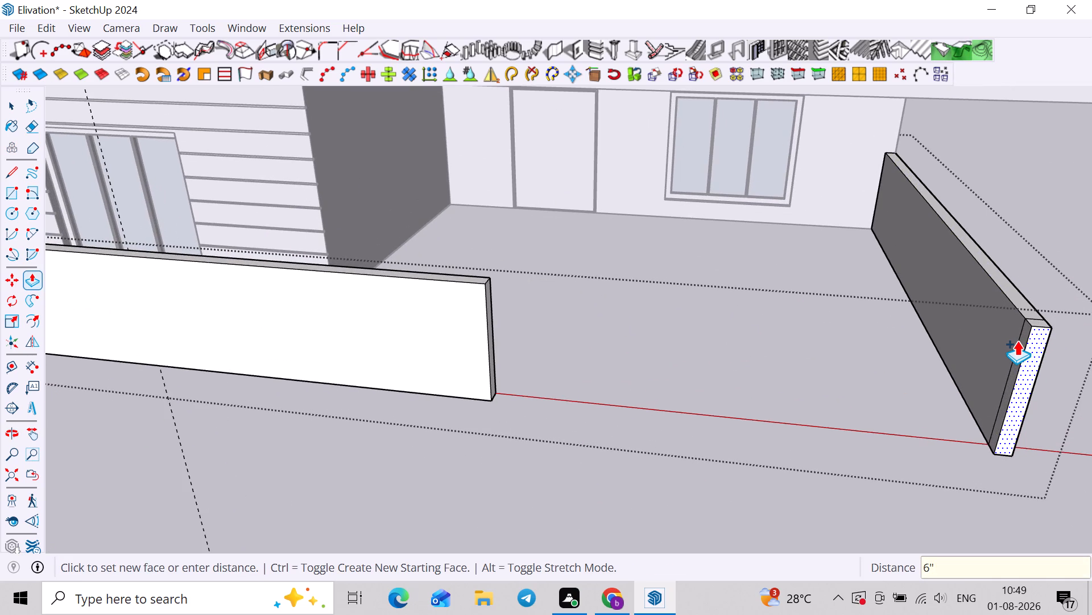
# Pull the inner face of the new end segment 1' toward the gate opening to form a gate post.
pyautogui.scroll(2, 1017, 341)
pyautogui.click(1025, 341)
pyautogui.write("1'")
pyautogui.press('Return')
pyautogui.scroll(-4, 987, 358)
pyautogui.moveTo(904, 398); pyautogui.dragTo(988, 347, button='middle')
pyautogui.scroll(-8, 962, 364)
pyautogui.press('space')
pyautogui.click(895, 427)
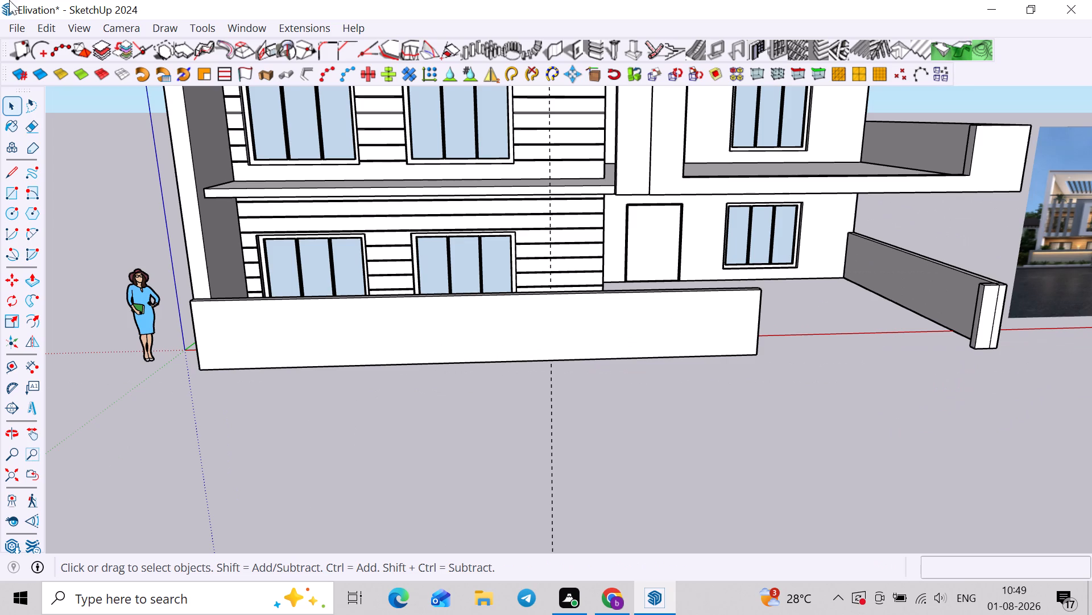
# Delete all the guides in the model.
pyautogui.click(51, 34)
pyautogui.click(80, 195)
# Examine the whole front elevation and compare its compound wall with the reference image.
pyautogui.scroll(-4, 366, 224)
pyautogui.keyDown('shift'); pyautogui.moveTo(453, 215); pyautogui.dragTo(293, 265, button='middle'); pyautogui.keyUp('shift')
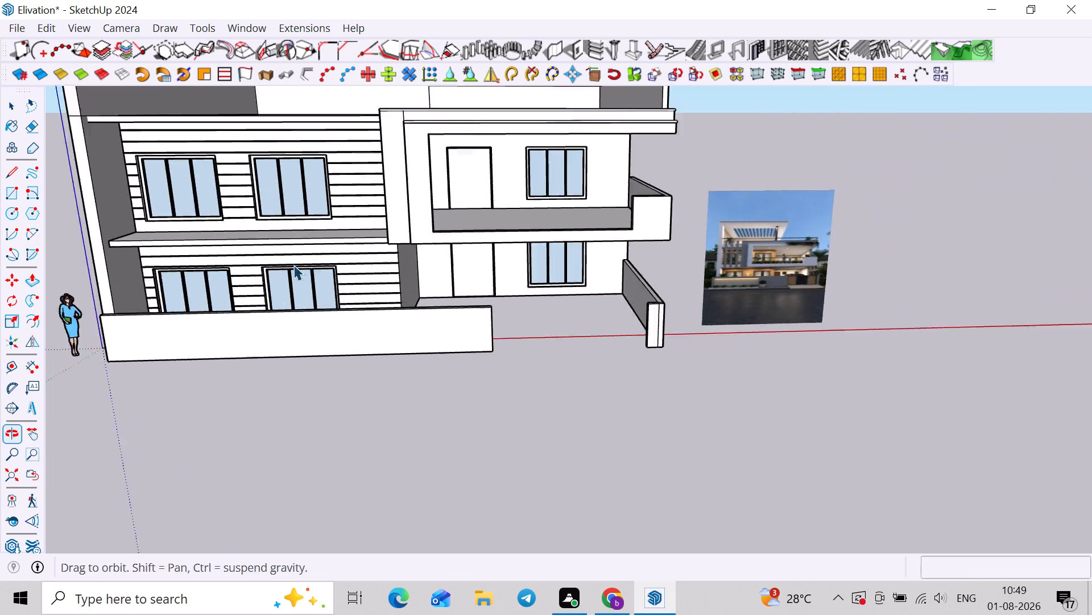
pyautogui.keyDown('shift'); pyautogui.moveTo(293, 265); pyautogui.dragTo(284, 265, button='middle'); pyautogui.keyUp('shift')
pyautogui.scroll(-4, 337, 253)
pyautogui.moveTo(361, 263); pyautogui.dragTo(397, 153, button='middle')
pyautogui.moveTo(309, 337); pyautogui.dragTo(251, 390, button='middle')
pyautogui.moveTo(362, 319); pyautogui.dragTo(338, 389, button='middle')
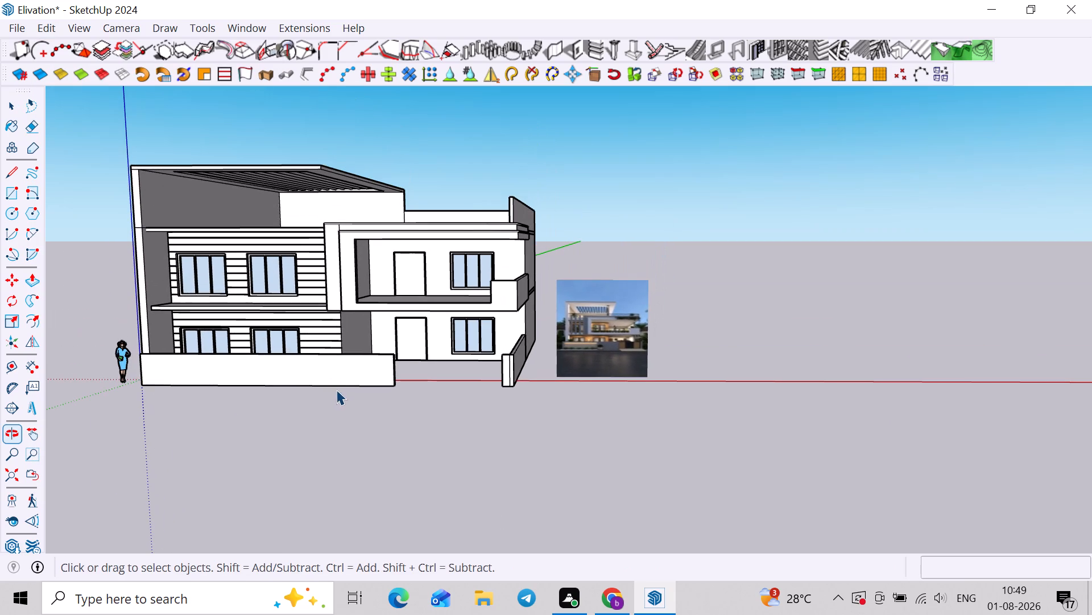
pyautogui.scroll(10, 532, 389)
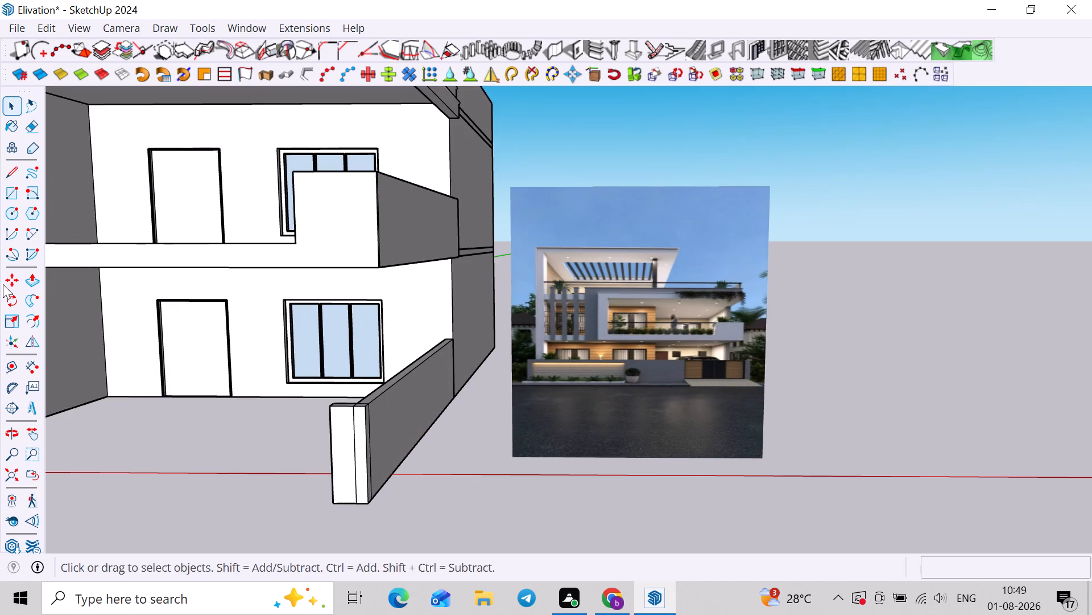
pyautogui.scroll(2, 669, 380)
pyautogui.scroll(-8, 672, 378)
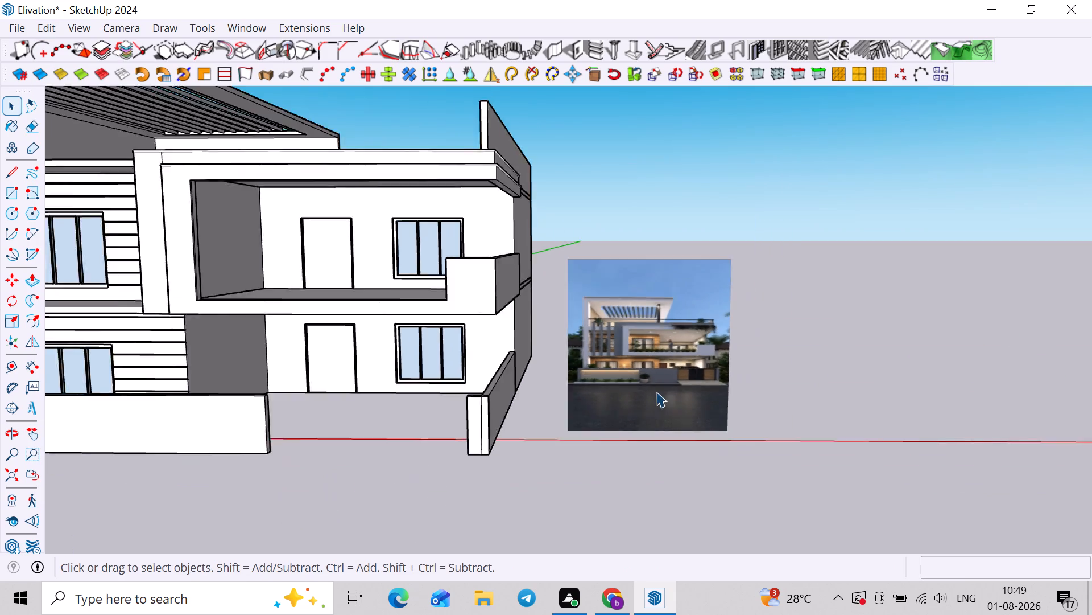
# Place a vertical guide on the front wall about 1' 5 1/4" in from its end at the house corner.
pyautogui.keyDown('shift'); pyautogui.moveTo(586, 406); pyautogui.dragTo(1036, 350, button='middle'); pyautogui.keyUp('shift')
pyautogui.scroll(1, 541, 273)
pyautogui.doubleClick(549, 354)
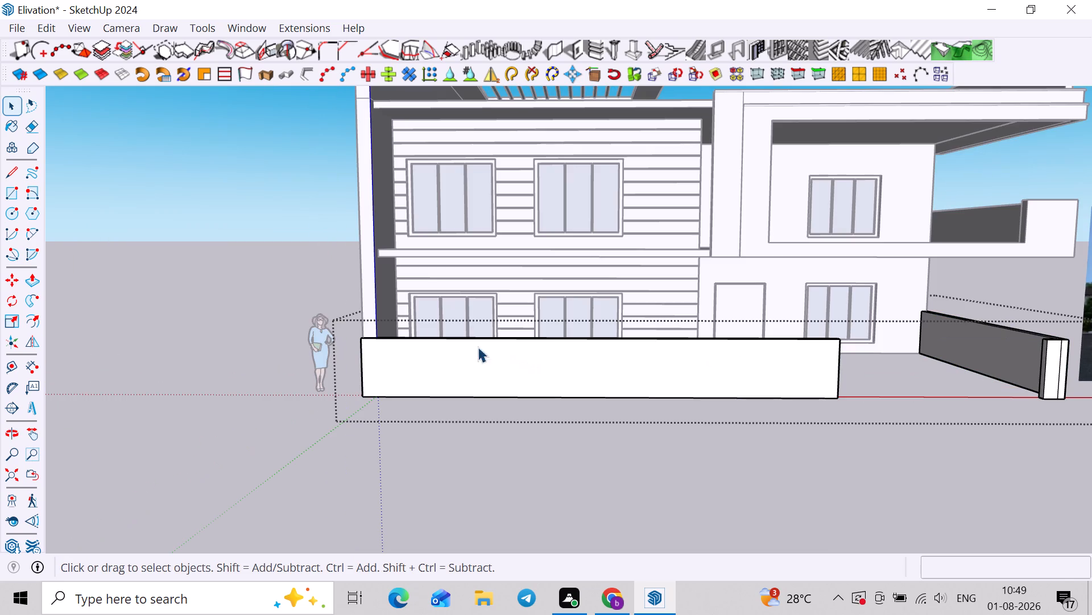
pyautogui.press('t')
pyautogui.scroll(2, 233, 369)
pyautogui.moveTo(388, 357); pyautogui.dragTo(396, 359)
pyautogui.scroll(-3, 399, 333)
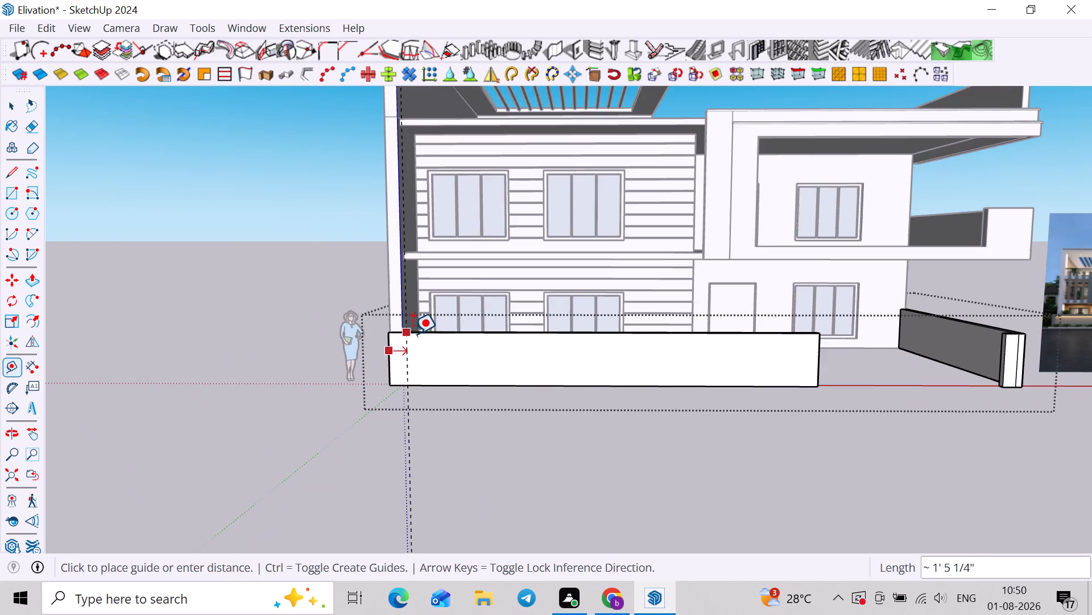
pyautogui.keyDown('shift'); pyautogui.moveTo(415, 334); pyautogui.dragTo(358, 349, button='middle'); pyautogui.keyUp('shift')
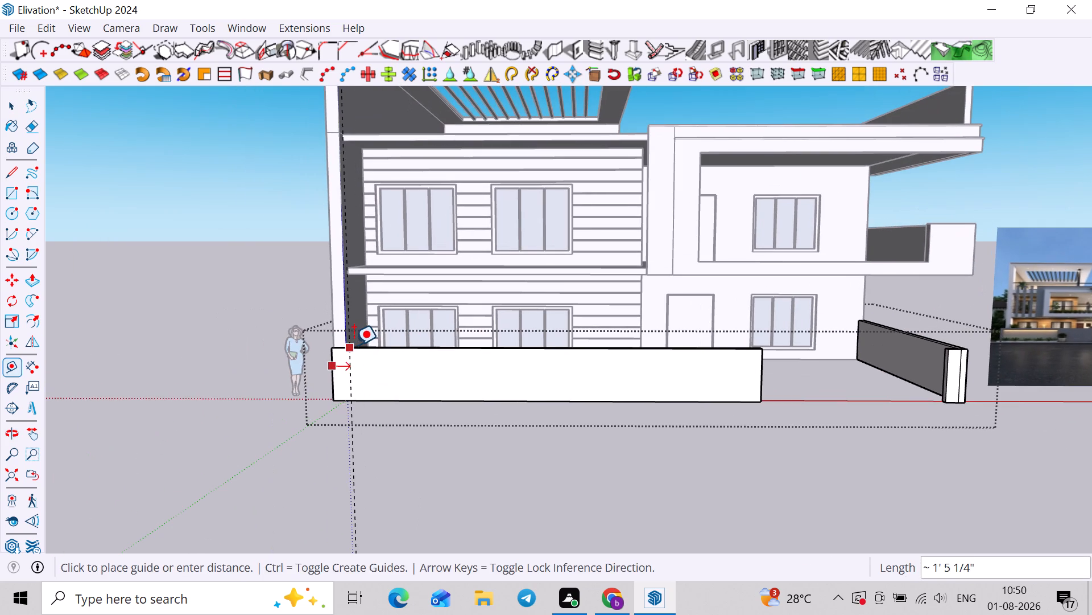
pyautogui.click(354, 345)
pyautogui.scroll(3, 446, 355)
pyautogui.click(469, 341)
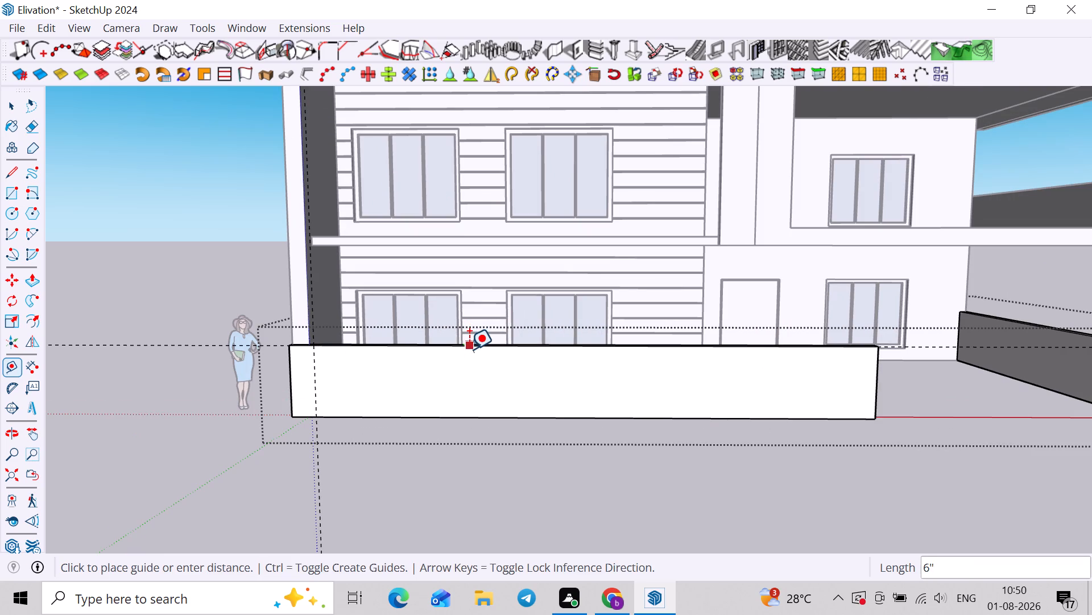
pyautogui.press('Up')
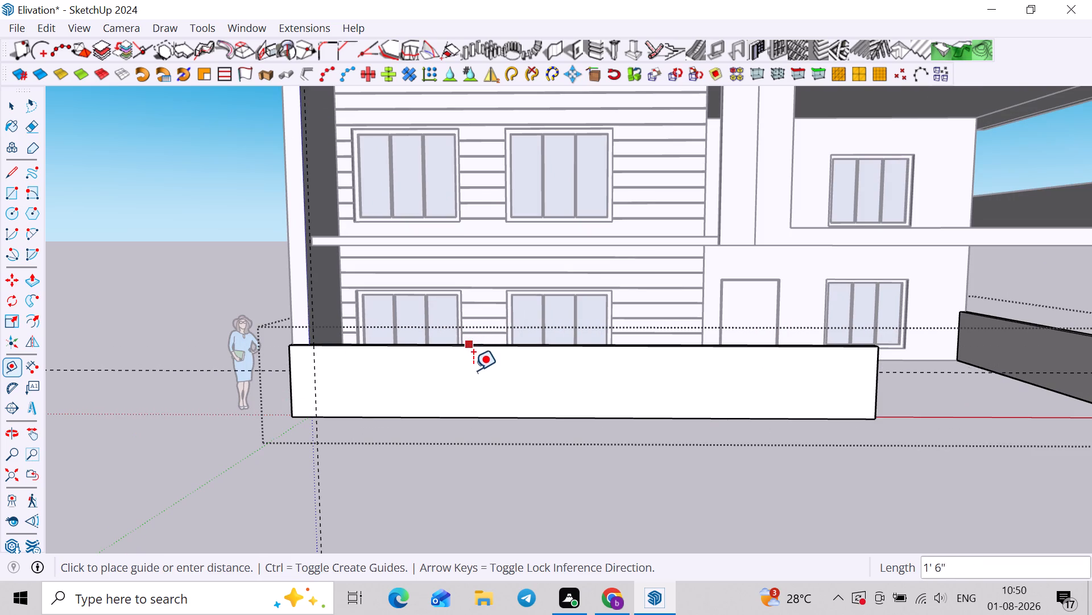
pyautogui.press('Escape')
# Place a horizontal guide 6" below the front wall's top edge.
pyautogui.scroll(8, 473, 330)
pyautogui.click(519, 354)
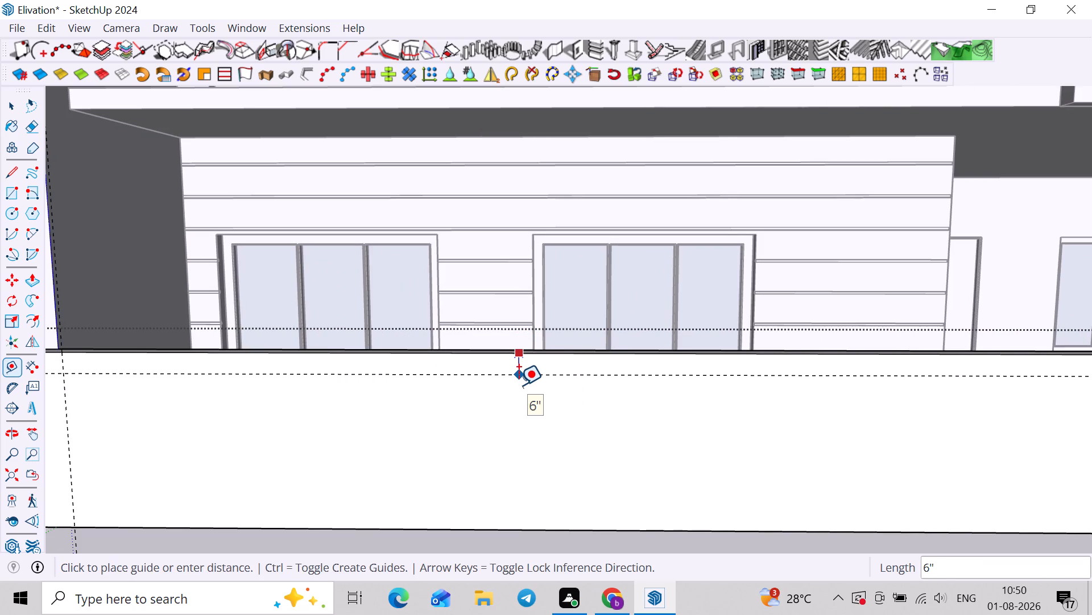
pyautogui.write('6"')
pyautogui.press('Return')
# Place a vertical guide on the front wall 14' back from its end at the gate opening.
pyautogui.scroll(-10, 519, 385)
pyautogui.keyDown('shift'); pyautogui.moveTo(565, 397); pyautogui.dragTo(564, 397, button='middle'); pyautogui.keyUp('shift')
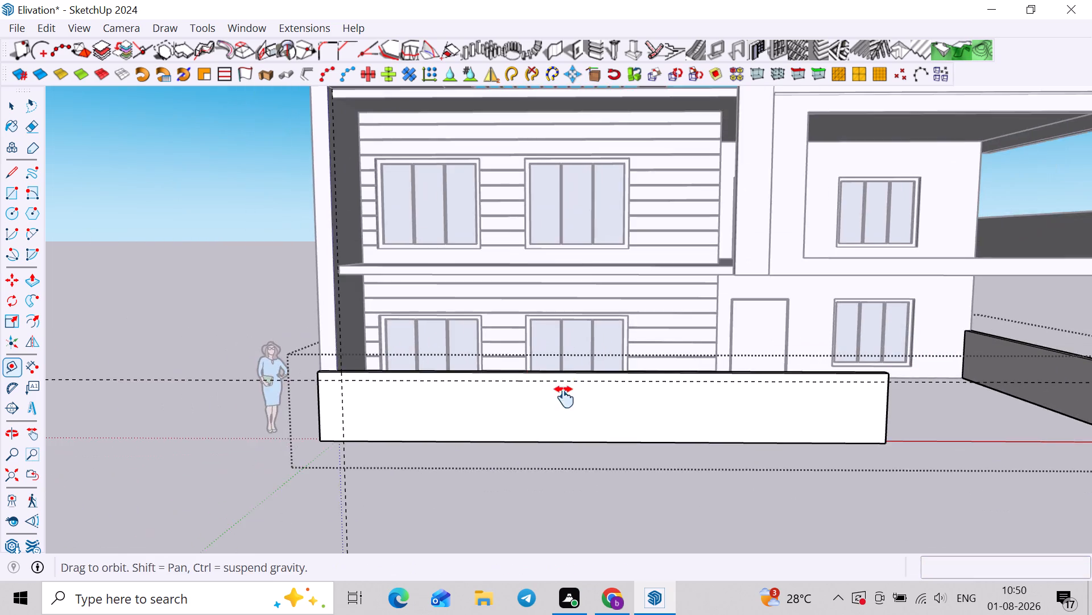
pyautogui.keyDown('shift'); pyautogui.moveTo(564, 397); pyautogui.dragTo(375, 367, button='middle'); pyautogui.keyUp('shift')
pyautogui.moveTo(421, 381); pyautogui.dragTo(541, 365, button='middle')
pyautogui.scroll(-5, 541, 362)
pyautogui.moveTo(584, 358); pyautogui.dragTo(436, 376, button='middle')
pyautogui.scroll(3, 619, 360)
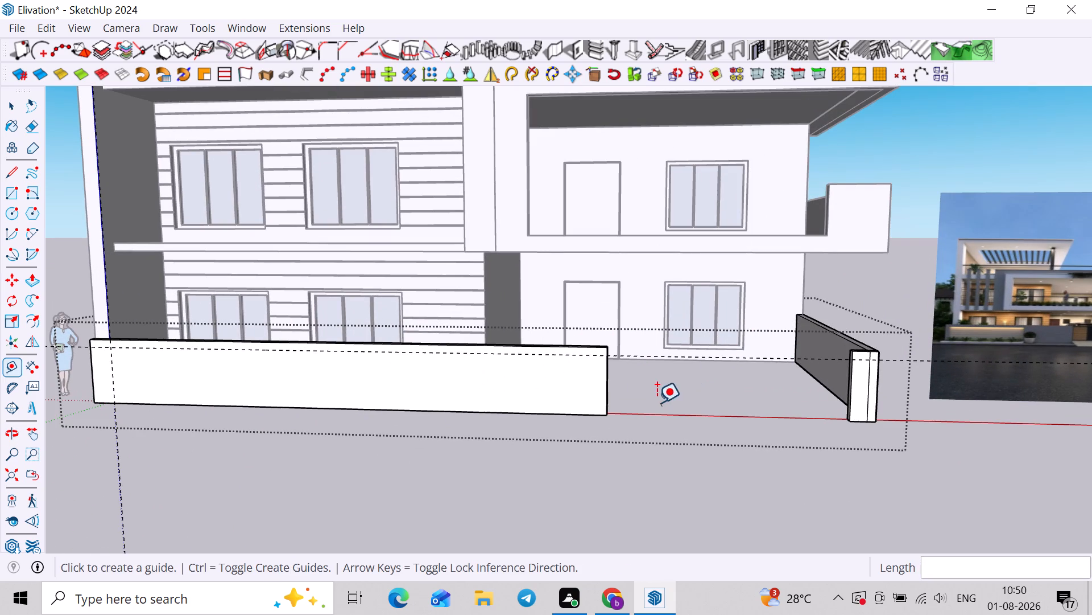
pyautogui.click(603, 372)
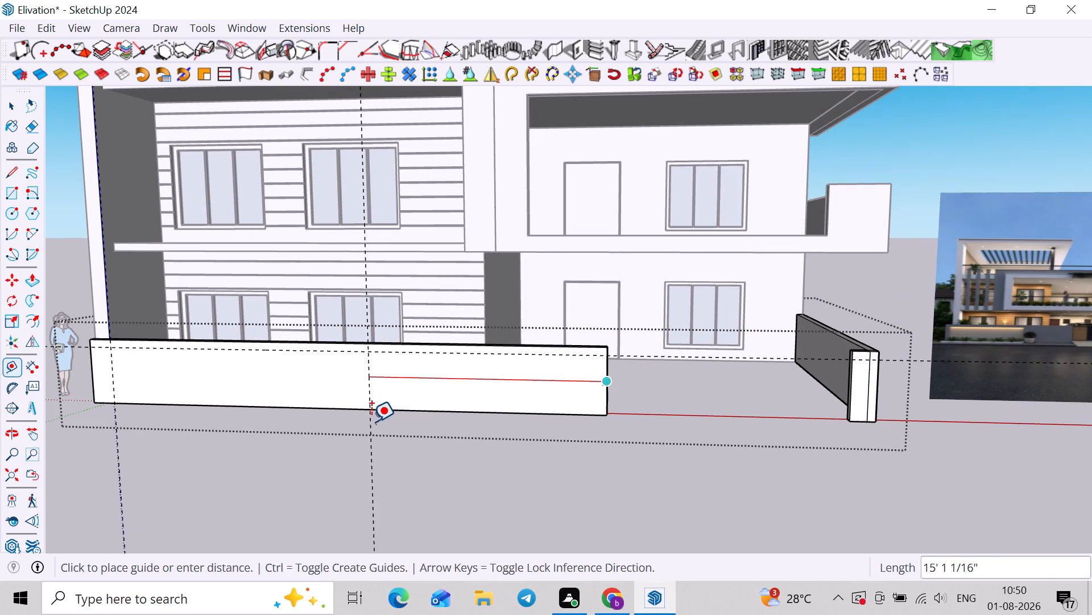
pyautogui.press('1')
pyautogui.write("4'")
pyautogui.press('Return')
# Draw a rectangle on the front wall's face between the two vertical guides, from the horizontal guide down to the wall's base.
pyautogui.moveTo(396, 401); pyautogui.dragTo(462, 401, button='middle')
pyautogui.scroll(-2, 450, 399)
pyautogui.keyDown('shift'); pyautogui.moveTo(448, 399); pyautogui.dragTo(479, 381, button='middle'); pyautogui.keyUp('shift')
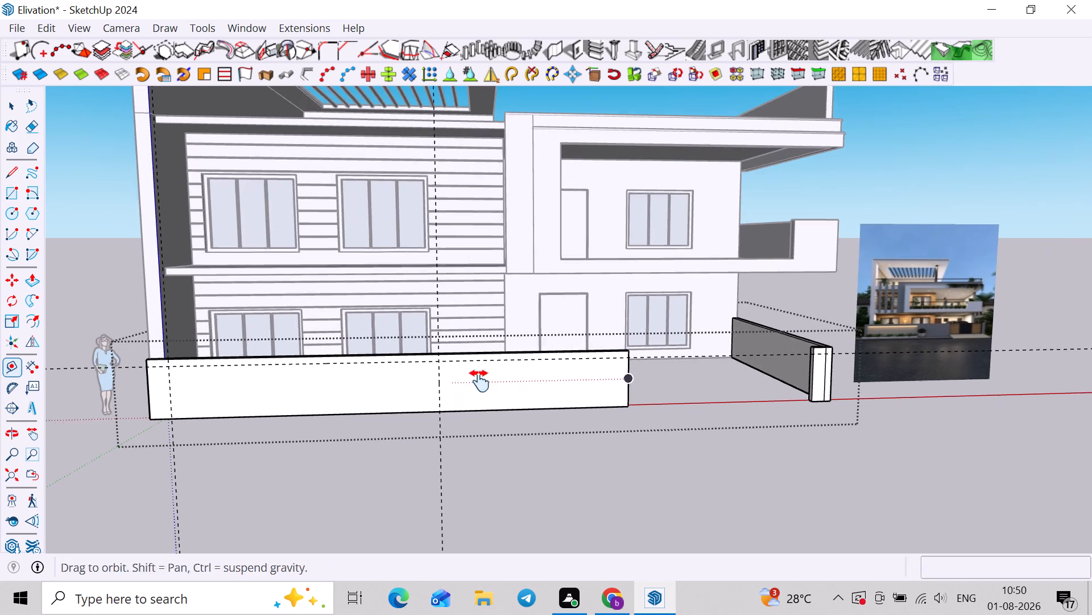
pyautogui.keyDown('shift'); pyautogui.moveTo(479, 381); pyautogui.dragTo(483, 378, button='middle'); pyautogui.keyUp('shift')
pyautogui.scroll(3, 189, 335)
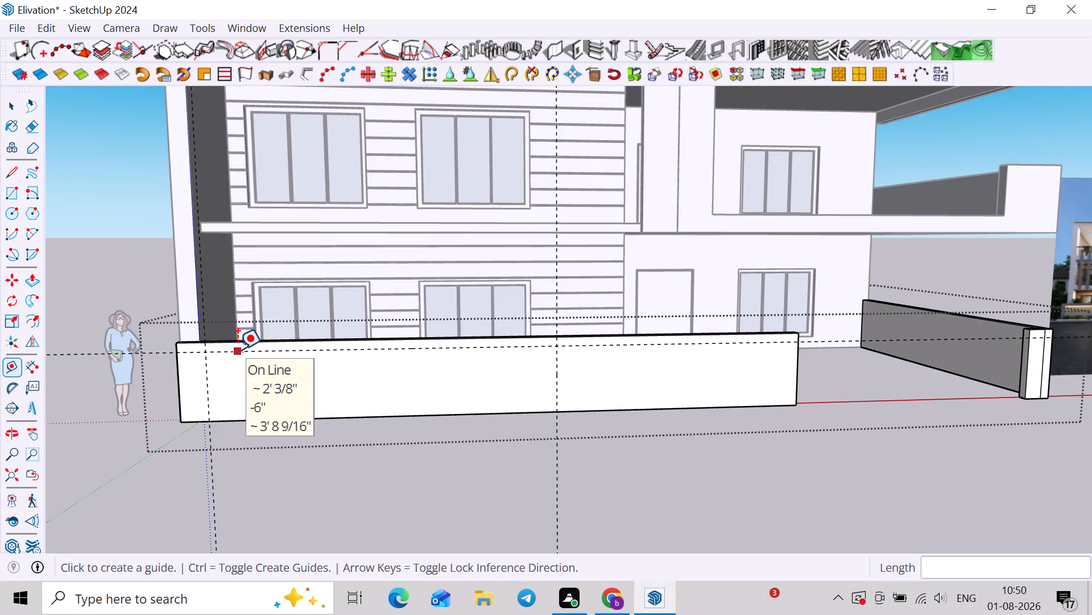
pyautogui.press('r')
pyautogui.scroll(3, 238, 349)
pyautogui.click(194, 354)
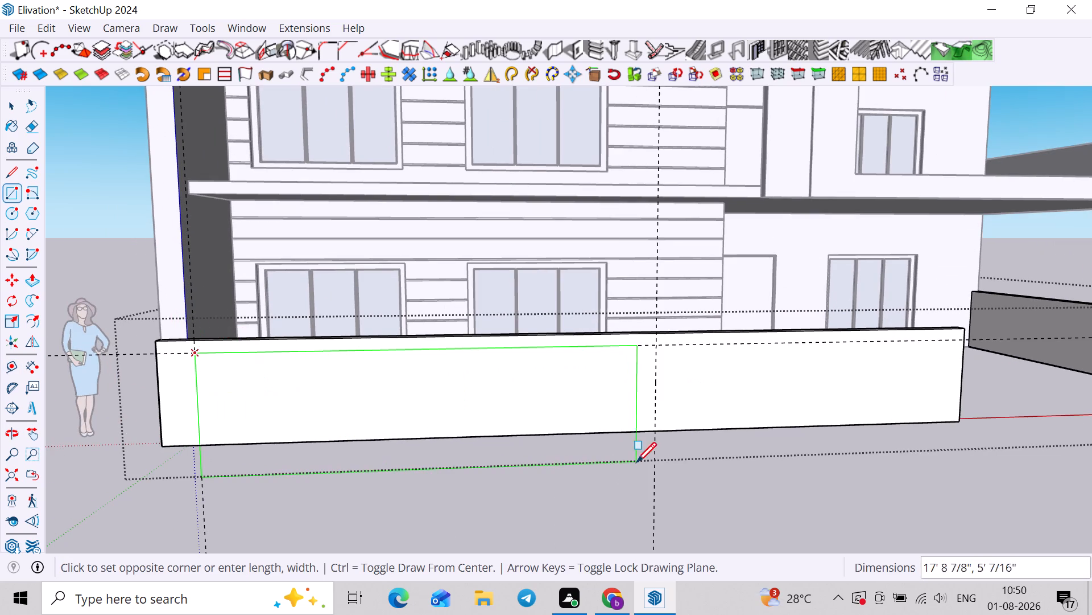
pyautogui.click(656, 434)
pyautogui.press('space')
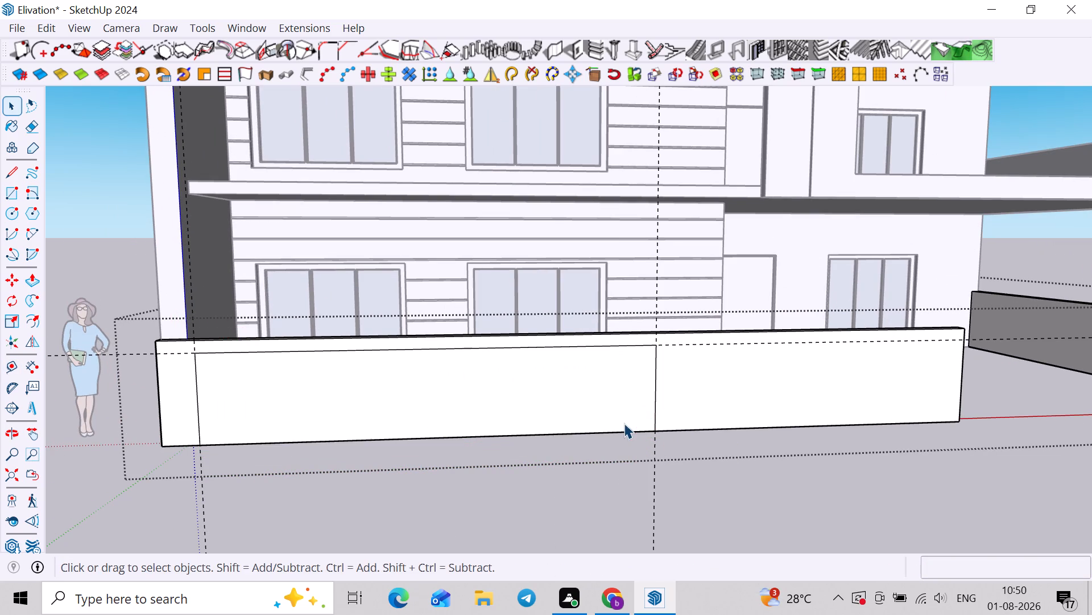
# Push the rectangular panel on the front wall's face 2" inward as a recess and leave the wall group.
pyautogui.click(624, 423)
pyautogui.moveTo(635, 423); pyautogui.dragTo(551, 416, button='middle')
pyautogui.press('p')
pyautogui.click(552, 399)
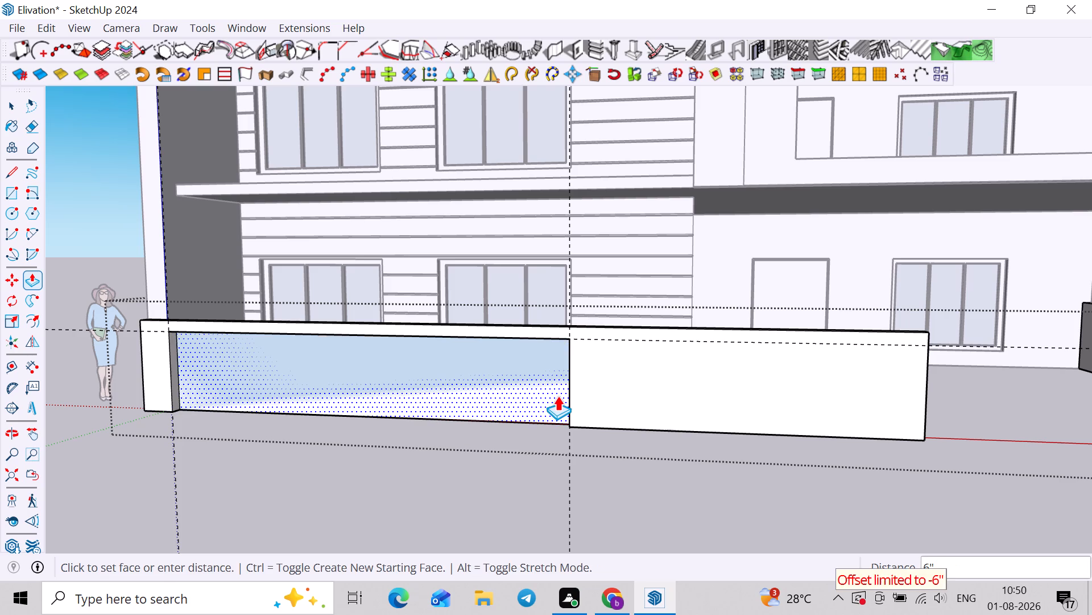
pyautogui.write('2"')
pyautogui.press('Return')
pyautogui.scroll(-4, 557, 396)
pyautogui.moveTo(537, 422); pyautogui.dragTo(652, 422, button='middle')
pyautogui.keyDown('shift'); pyautogui.moveTo(661, 422); pyautogui.dragTo(330, 381, button='middle'); pyautogui.keyUp('shift')
pyautogui.moveTo(560, 409); pyautogui.dragTo(497, 408, button='middle')
pyautogui.scroll(6, 861, 286)
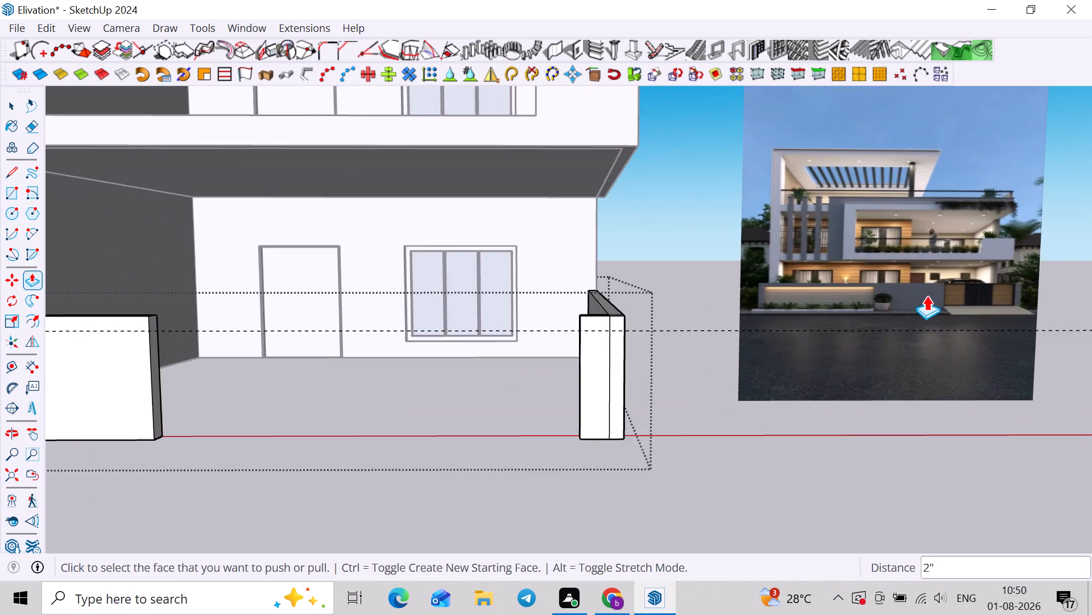
pyautogui.scroll(3, 926, 296)
pyautogui.scroll(-4, 930, 296)
pyautogui.keyDown('shift'); pyautogui.moveTo(710, 345); pyautogui.dragTo(826, 325, button='middle'); pyautogui.keyUp('shift')
pyautogui.moveTo(366, 370); pyautogui.dragTo(342, 408, button='middle')
pyautogui.press('space')
pyautogui.scroll(3, 409, 430)
pyautogui.click(426, 440)
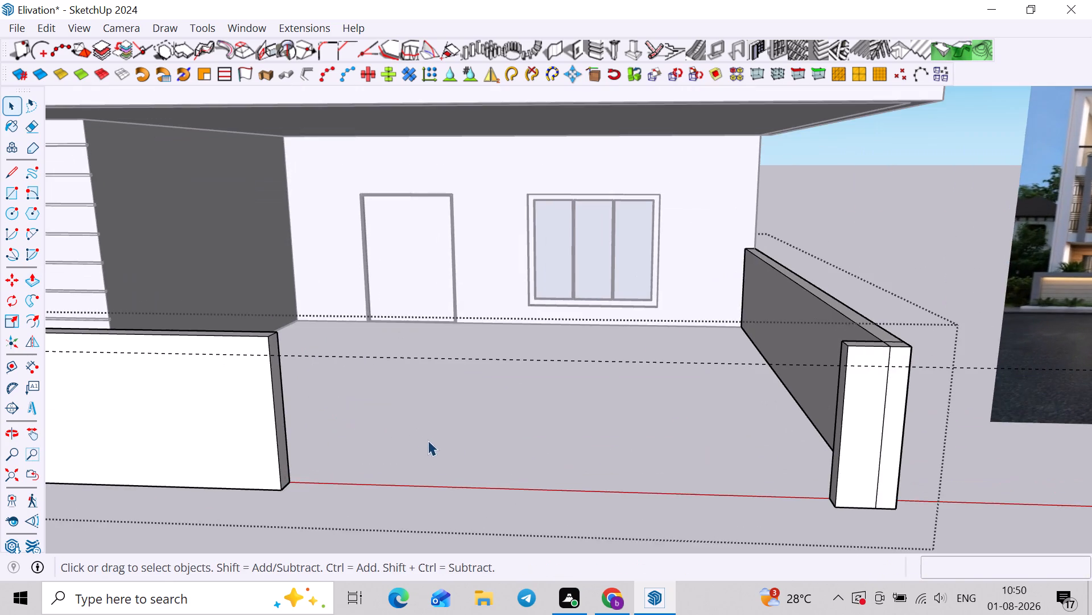
pyautogui.scroll(-8, 537, 445)
pyautogui.click(709, 328)
# Draw a ground rectangle across the gate opening, 14' 6" wide and extending about 6' out in front of the wall.
pyautogui.scroll(4, 406, 454)
pyautogui.press('r')
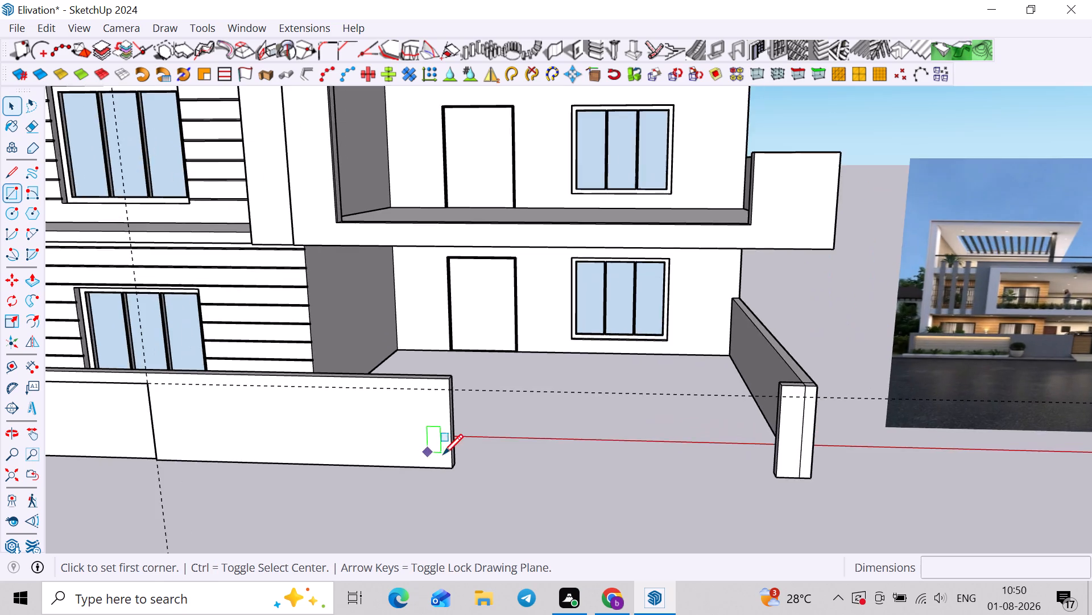
pyautogui.scroll(8, 443, 454)
pyautogui.click(448, 479)
pyautogui.scroll(2, 458, 478)
pyautogui.press('Escape')
pyautogui.scroll(3, 441, 482)
pyautogui.click(483, 480)
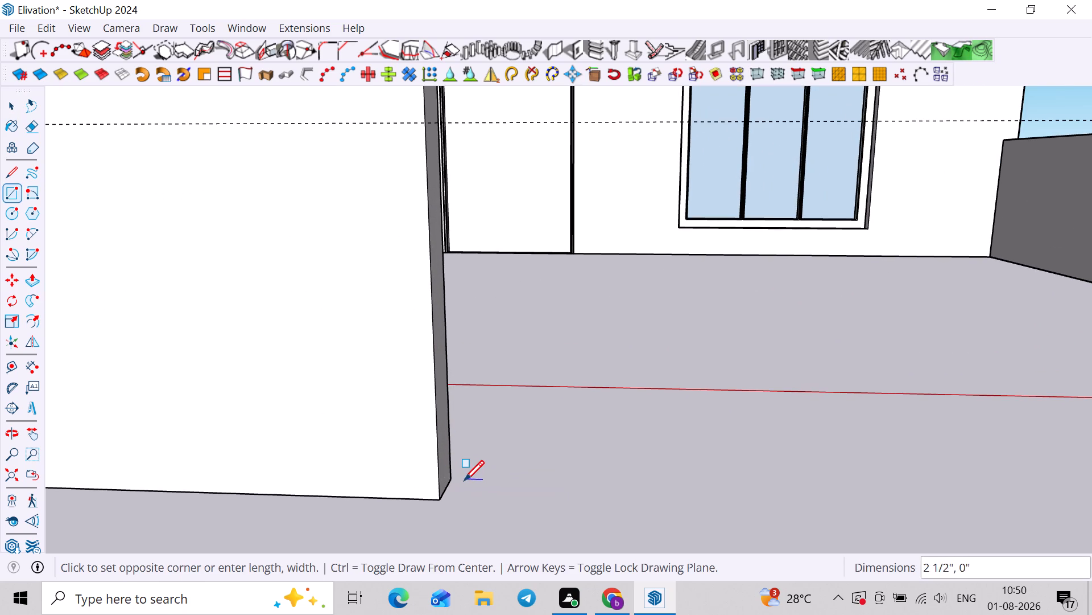
pyautogui.press('Escape')
pyautogui.moveTo(450, 477); pyautogui.dragTo(460, 477)
pyautogui.scroll(-9, 626, 490)
pyautogui.keyDown('shift'); pyautogui.moveTo(679, 485); pyautogui.dragTo(512, 371, button='middle'); pyautogui.keyUp('shift')
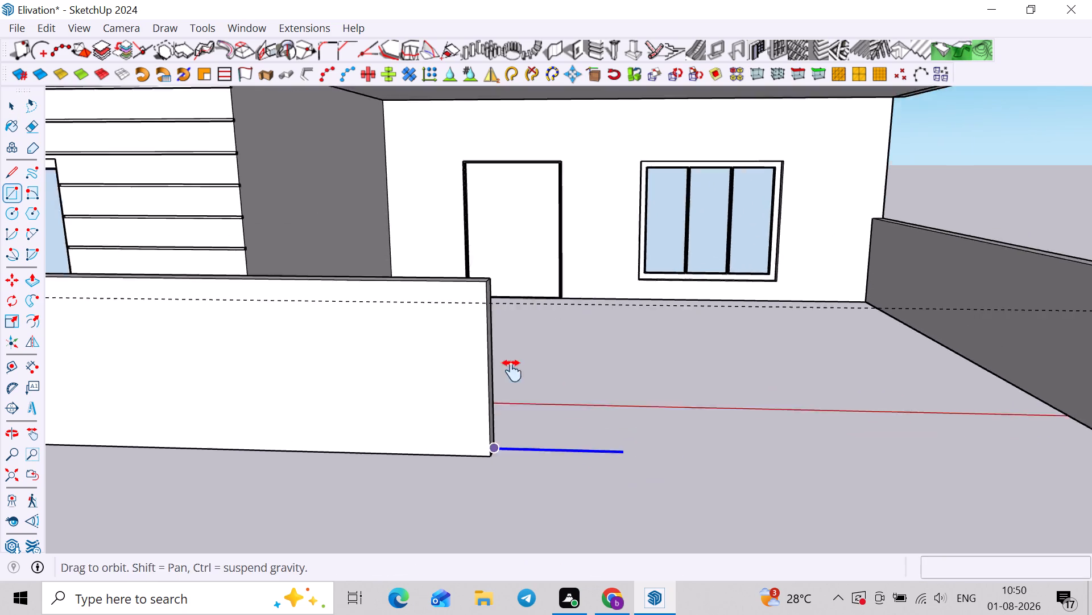
pyautogui.keyDown('shift'); pyautogui.moveTo(512, 371); pyautogui.dragTo(456, 319, button='middle'); pyautogui.keyUp('shift')
pyautogui.scroll(2, 972, 319)
pyautogui.click(936, 341)
pyautogui.scroll(-5, 938, 426)
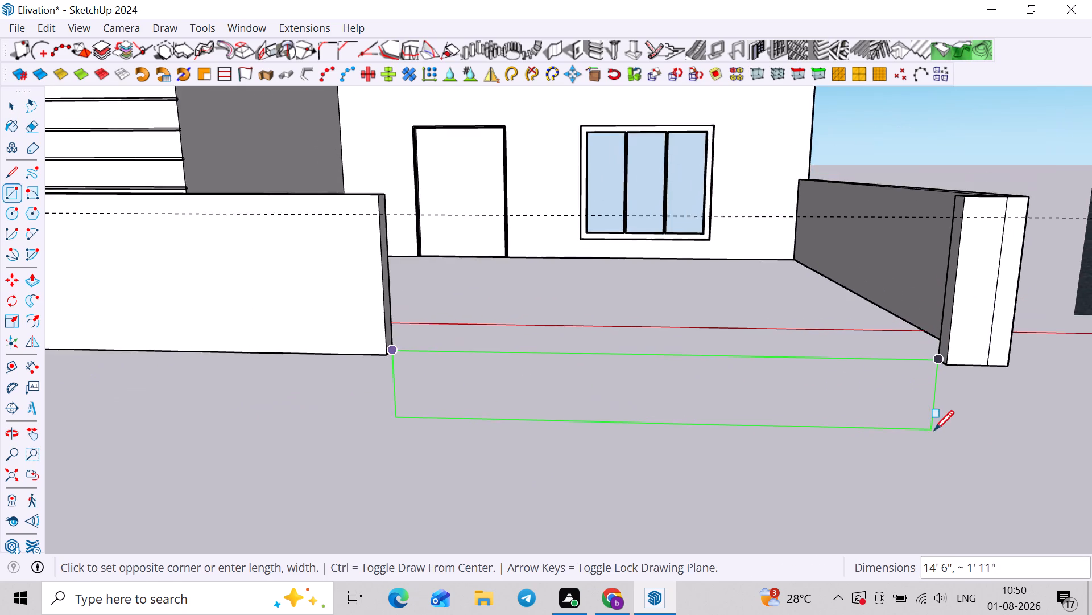
pyautogui.scroll(-5, 934, 430)
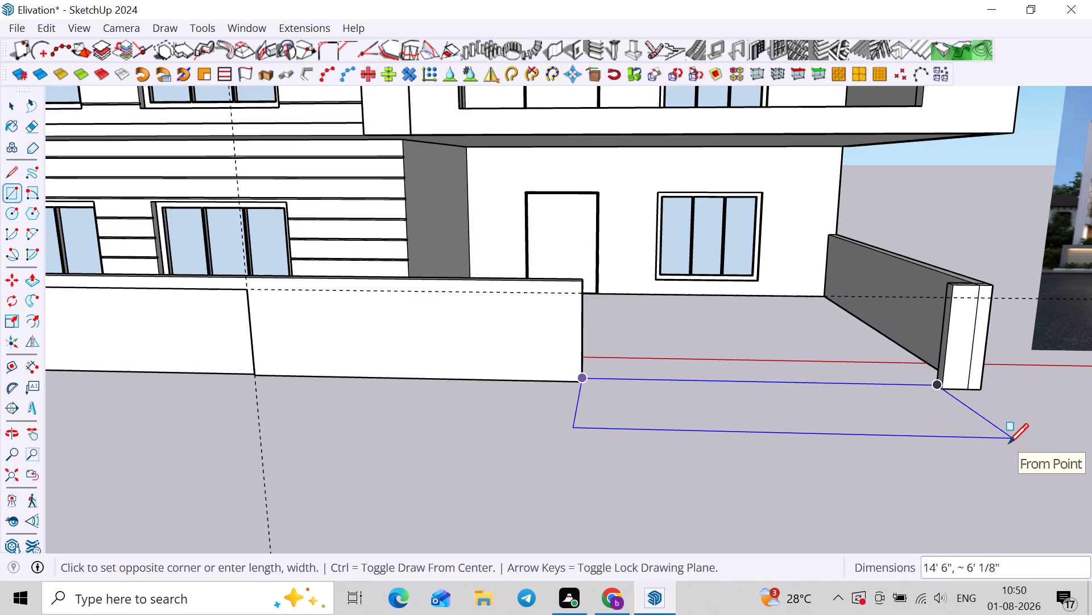
pyautogui.click(1008, 443)
# Extrude the rectangle in front of the gate opening up 6" into a slab.
pyautogui.moveTo(913, 460); pyautogui.dragTo(903, 493, button='middle')
pyautogui.press('space')
pyautogui.click(813, 461)
pyautogui.press('p')
pyautogui.click(821, 461)
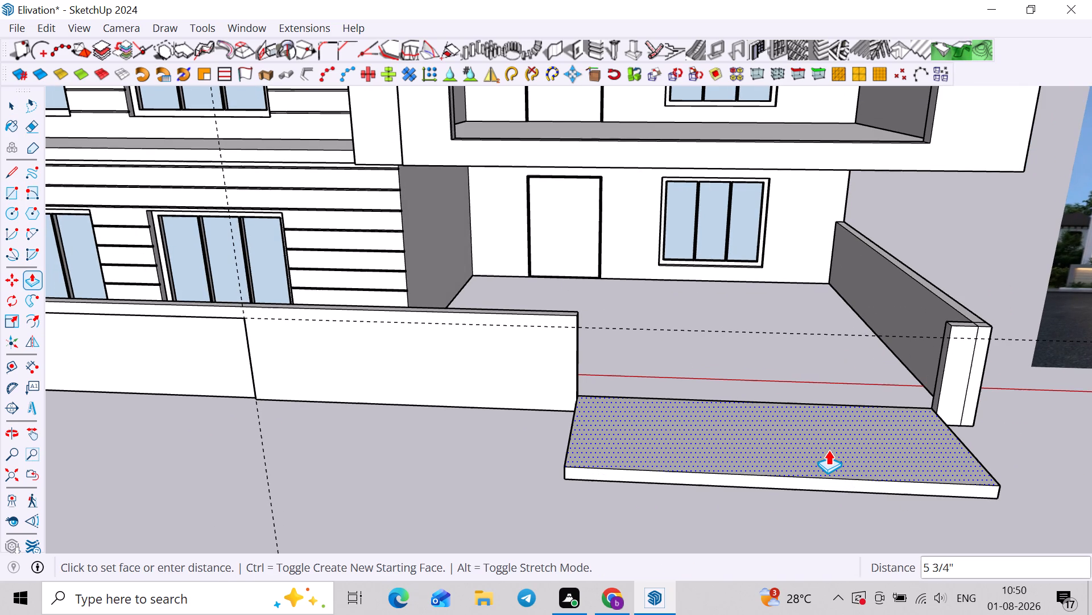
pyautogui.press('6')
pyautogui.hotkey('shift', '"')
pyautogui.press('Return')
pyautogui.moveTo(796, 460); pyautogui.dragTo(873, 432, button='middle')
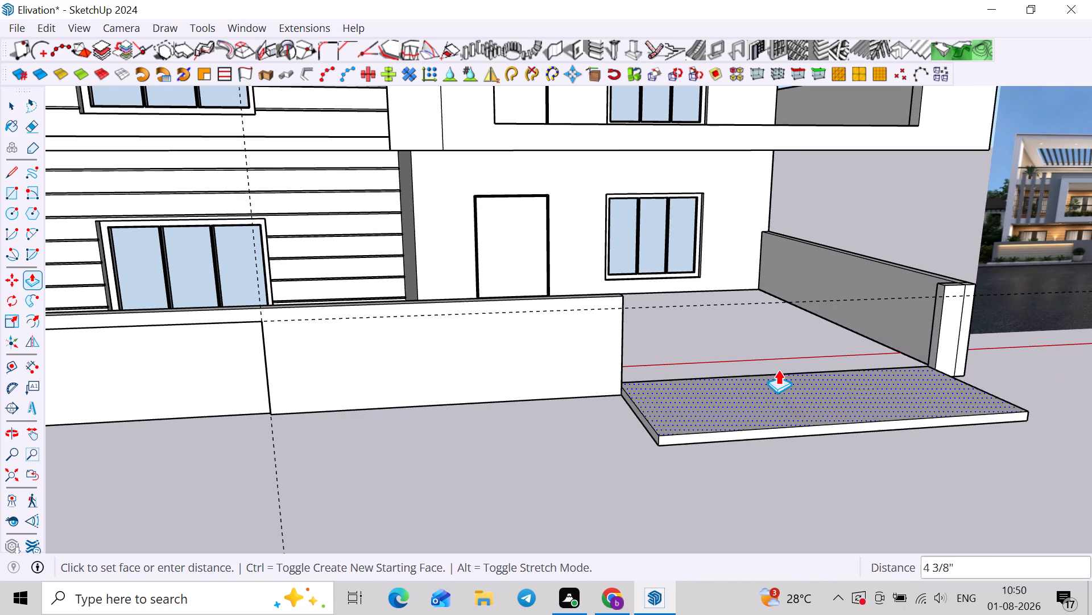
pyautogui.write('6"')
pyautogui.press('Return')
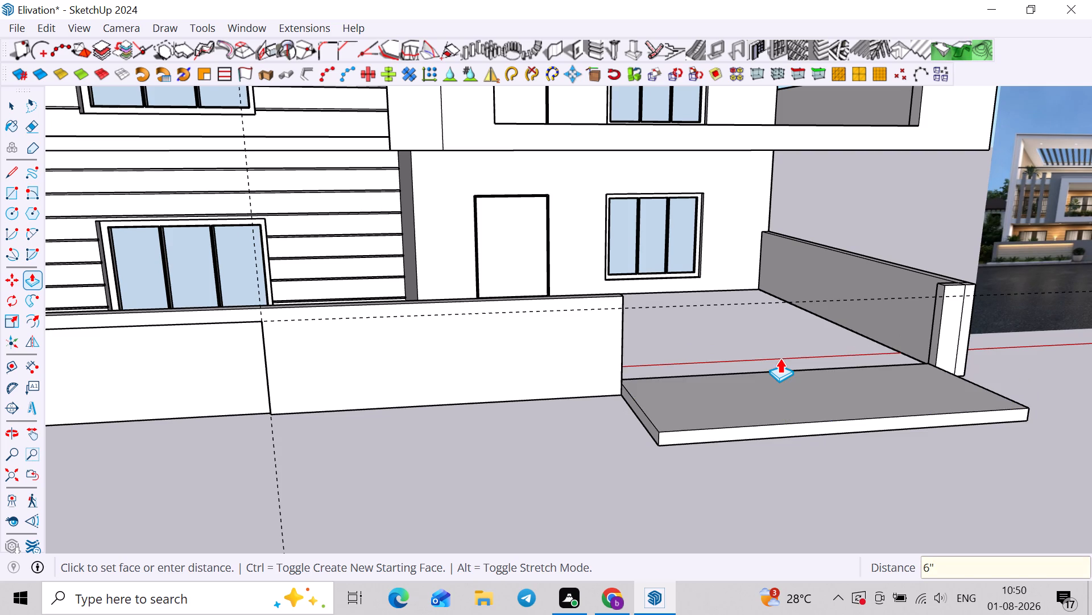
# Move the slab's outer top edge straight down about 5" to slope it into an entrance ramp.
pyautogui.press('space')
pyautogui.scroll(3, 768, 441)
pyautogui.click(688, 425)
pyautogui.press('m')
pyautogui.scroll(2, 612, 440)
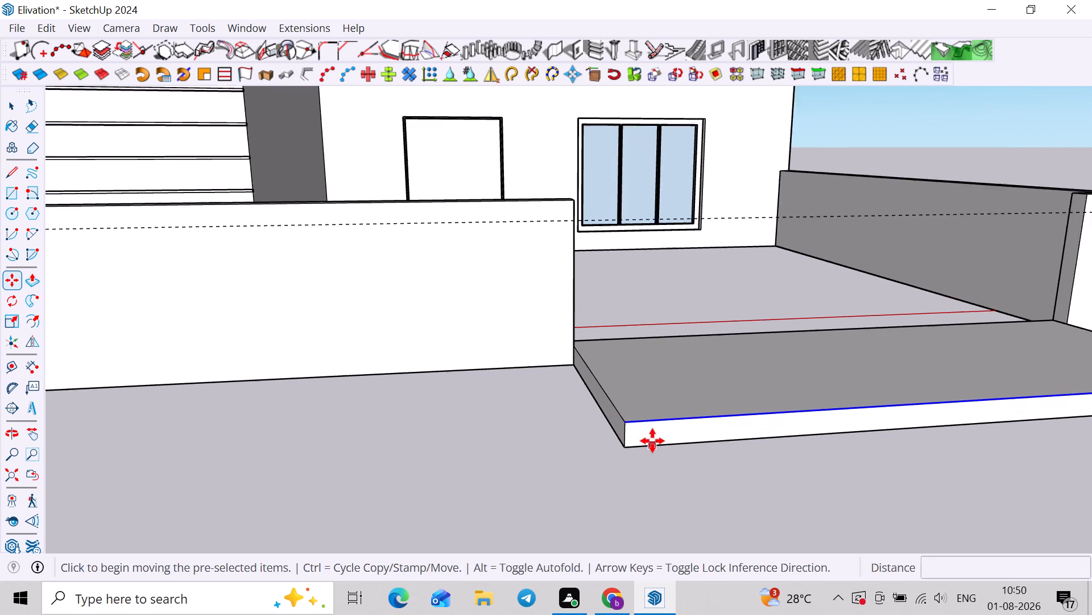
pyautogui.scroll(3, 652, 441)
pyautogui.click(626, 425)
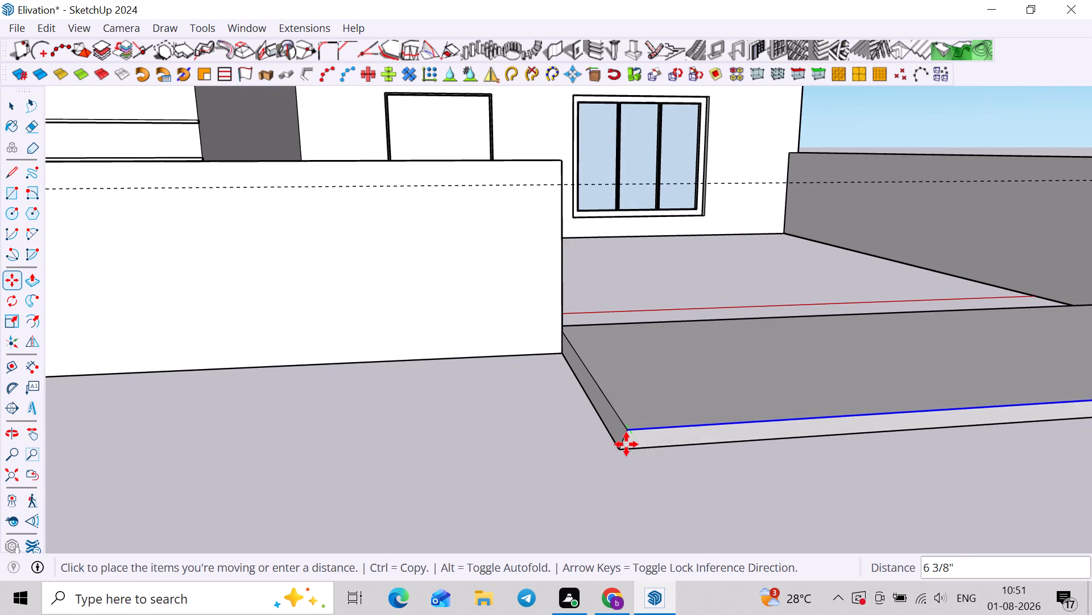
pyautogui.scroll(2, 626, 444)
pyautogui.moveTo(644, 444); pyautogui.dragTo(792, 421, button='middle')
pyautogui.scroll(7, 770, 409)
pyautogui.press('Escape')
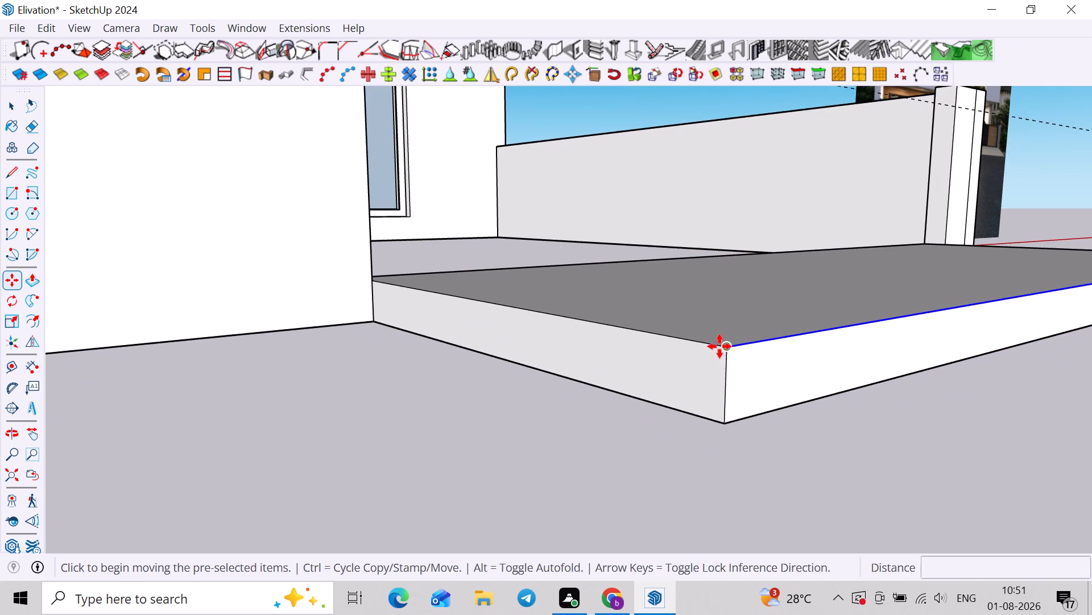
pyautogui.click(730, 347)
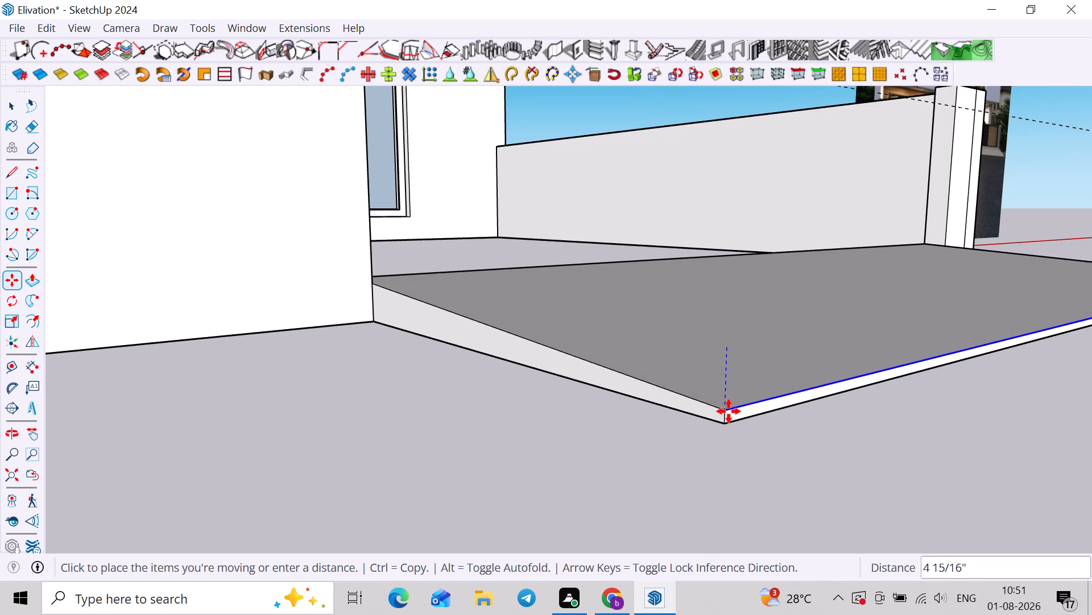
pyautogui.click(729, 412)
# Select the whole entrance ramp and make it a group.
pyautogui.scroll(-8, 729, 412)
pyautogui.press('space')
pyautogui.click(838, 440)
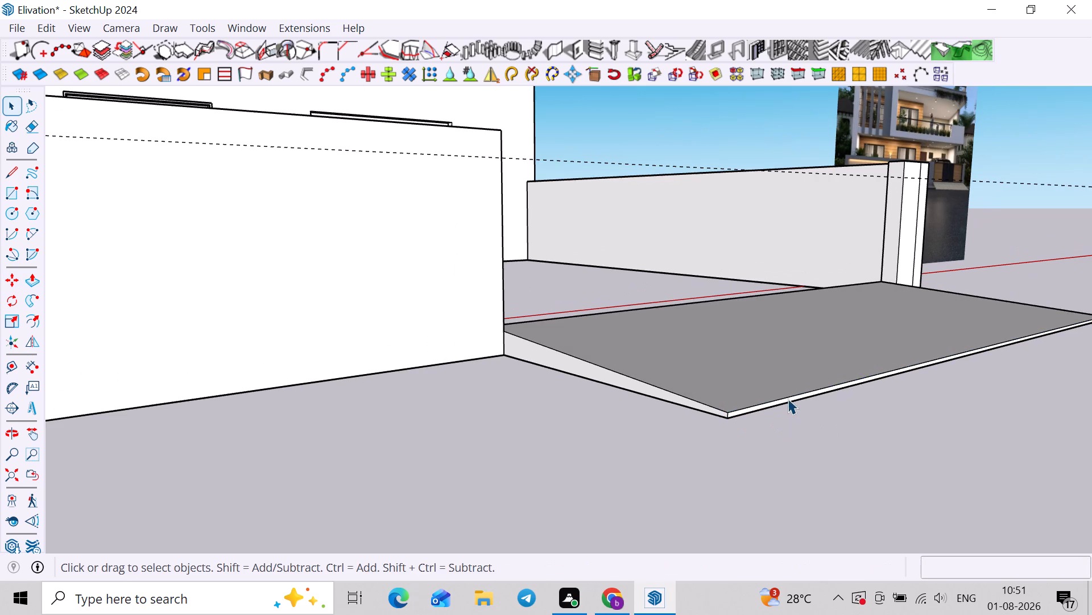
pyautogui.tripleClick(788, 399)
pyautogui.click(788, 398)
pyautogui.rightClick(784, 395)
pyautogui.click(879, 170)
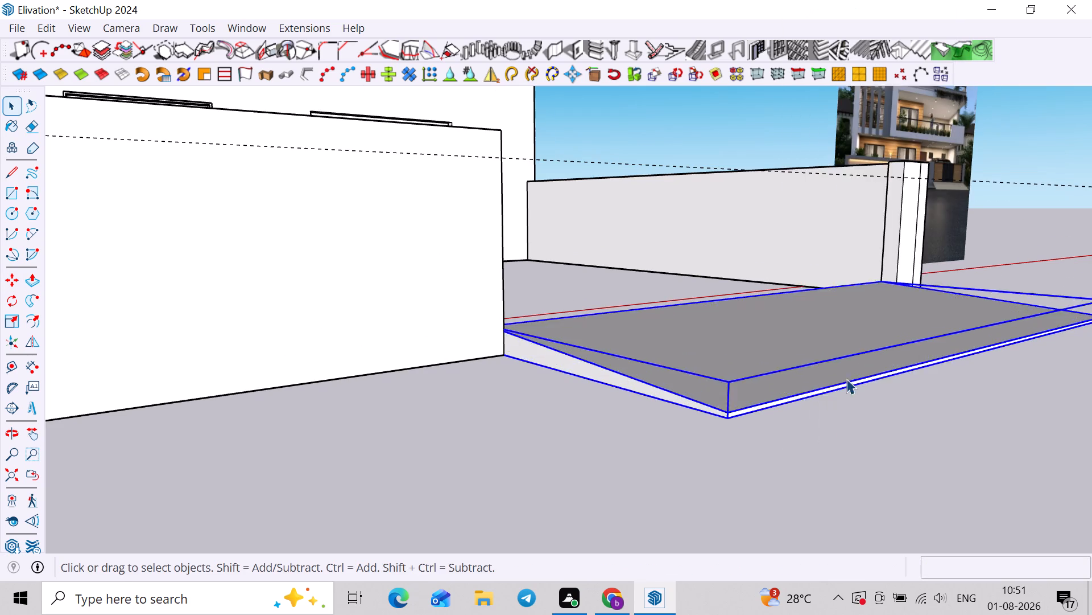
pyautogui.scroll(-5, 843, 398)
pyautogui.scroll(1, 875, 477)
pyautogui.click(875, 477)
# Examine the entrance ramp and gate post against the reference image.
pyautogui.scroll(-4, 875, 477)
pyautogui.moveTo(884, 455); pyautogui.dragTo(625, 465, button='middle')
pyautogui.scroll(-4, 670, 455)
pyautogui.keyDown('shift'); pyautogui.moveTo(780, 451); pyautogui.dragTo(681, 450, button='middle'); pyautogui.keyUp('shift')
pyautogui.moveTo(772, 448); pyautogui.dragTo(758, 461, button='middle')
pyautogui.scroll(3, 882, 343)
pyautogui.scroll(-4, 997, 295)
pyautogui.scroll(3, 1028, 362)
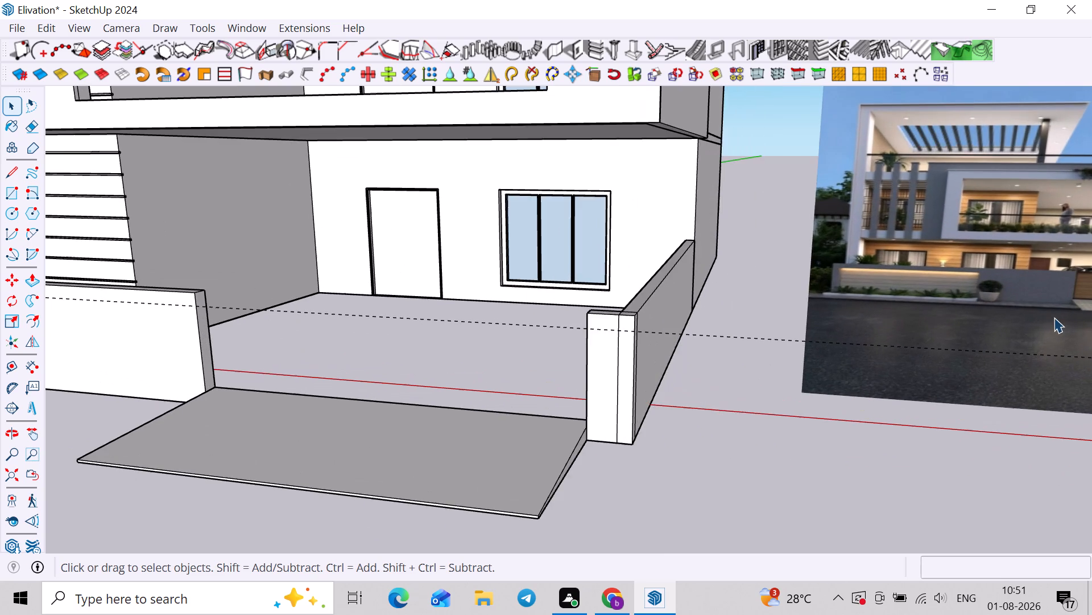
pyautogui.scroll(-8, 1049, 315)
# Place a guide parallel to the front wall's base, about 5' 6" out, through the ramp's outer corner.
pyautogui.keyDown('shift'); pyautogui.moveTo(756, 410); pyautogui.dragTo(999, 382, button='middle'); pyautogui.keyUp('shift')
pyautogui.moveTo(627, 398); pyautogui.dragTo(763, 434, button='middle')
pyautogui.scroll(3, 467, 391)
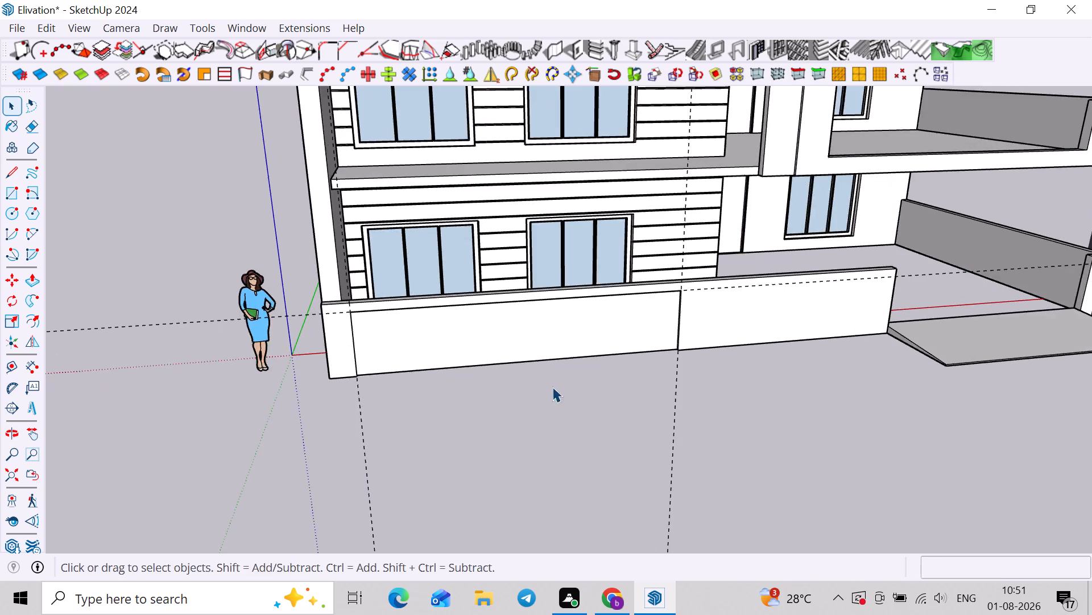
pyautogui.moveTo(605, 406); pyautogui.dragTo(696, 424, button='middle')
pyautogui.press('r')
pyautogui.scroll(3, 322, 488)
pyautogui.keyDown('shift'); pyautogui.moveTo(965, 296); pyautogui.dragTo(894, 330, button='middle'); pyautogui.keyUp('shift')
pyautogui.scroll(2, 903, 314)
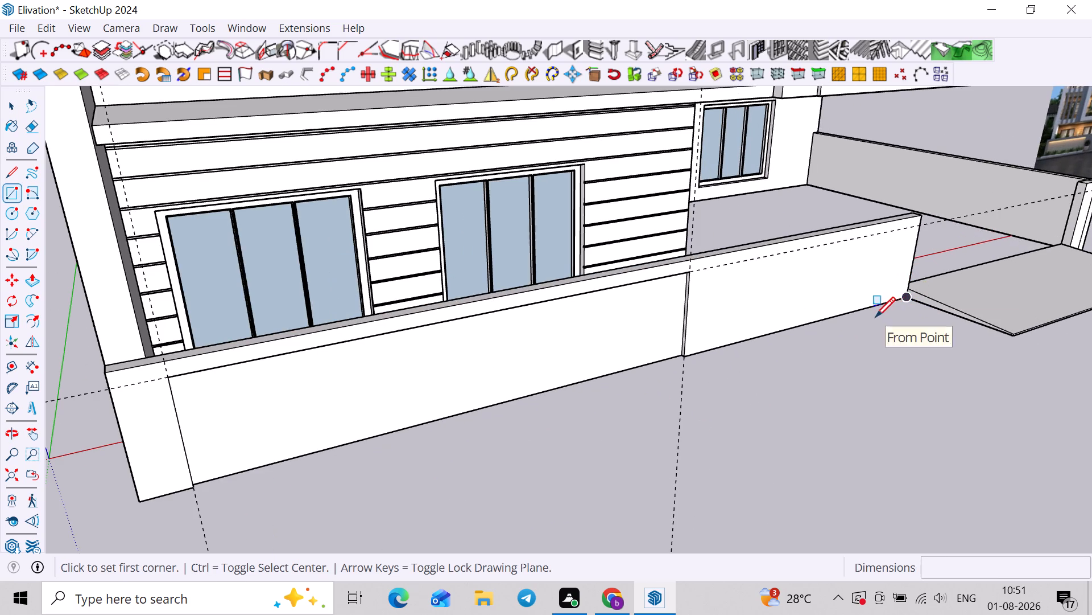
pyautogui.press('space')
pyautogui.write('t')
pyautogui.click(842, 313)
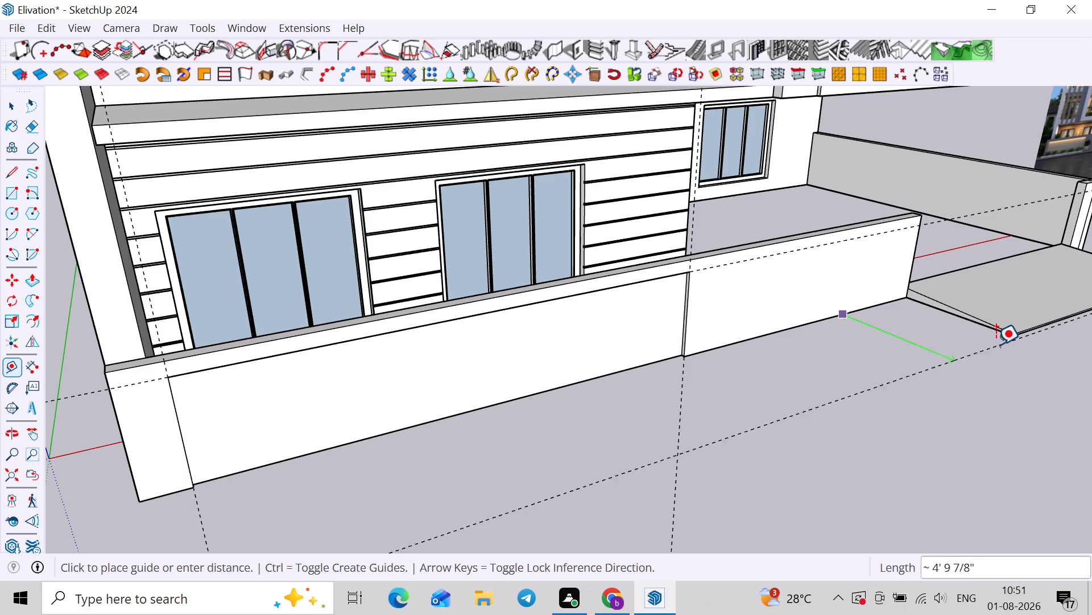
pyautogui.click(1013, 338)
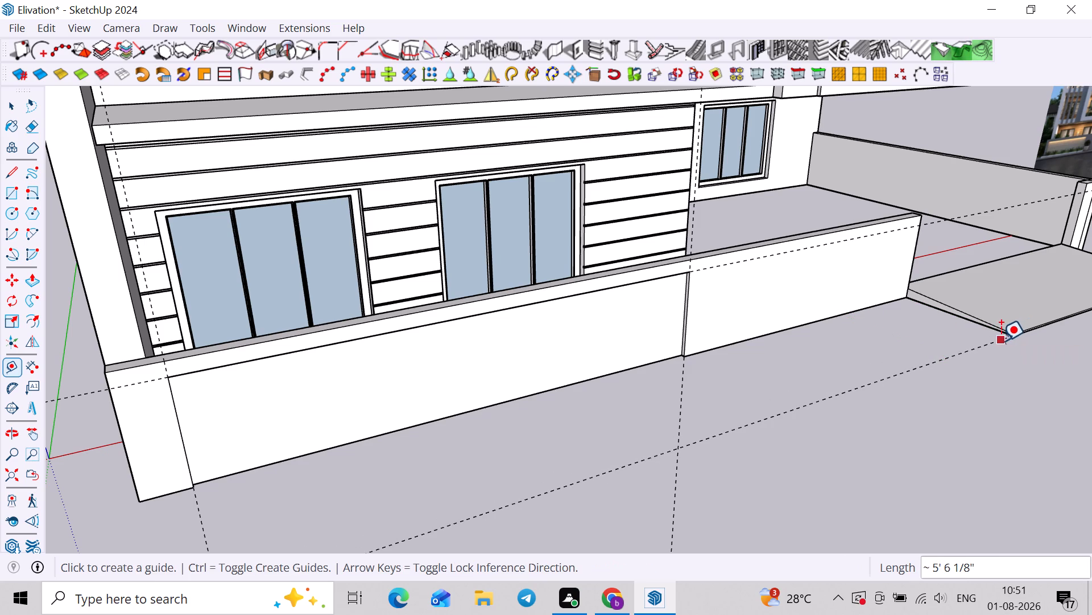
# Draw a ground rectangle along the front wall from the ramp's outer corner to the house-corner end of the recessed panel.
pyautogui.press('r')
pyautogui.click(1007, 335)
pyautogui.keyDown('shift'); pyautogui.moveTo(351, 507); pyautogui.dragTo(503, 457, button='middle'); pyautogui.keyUp('shift')
pyautogui.click(347, 435)
pyautogui.scroll(-3, 406, 442)
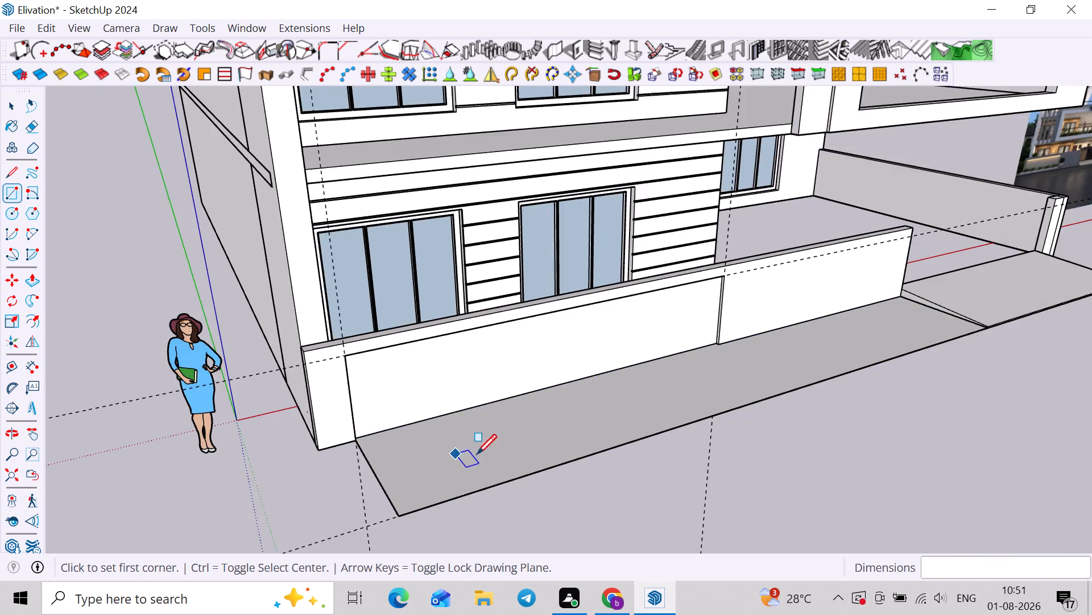
# Make the ground rectangle in front of the wall a group.
pyautogui.moveTo(477, 454); pyautogui.dragTo(298, 473, button='middle')
pyautogui.press('space')
pyautogui.doubleClick(423, 416)
pyautogui.rightClick(423, 416)
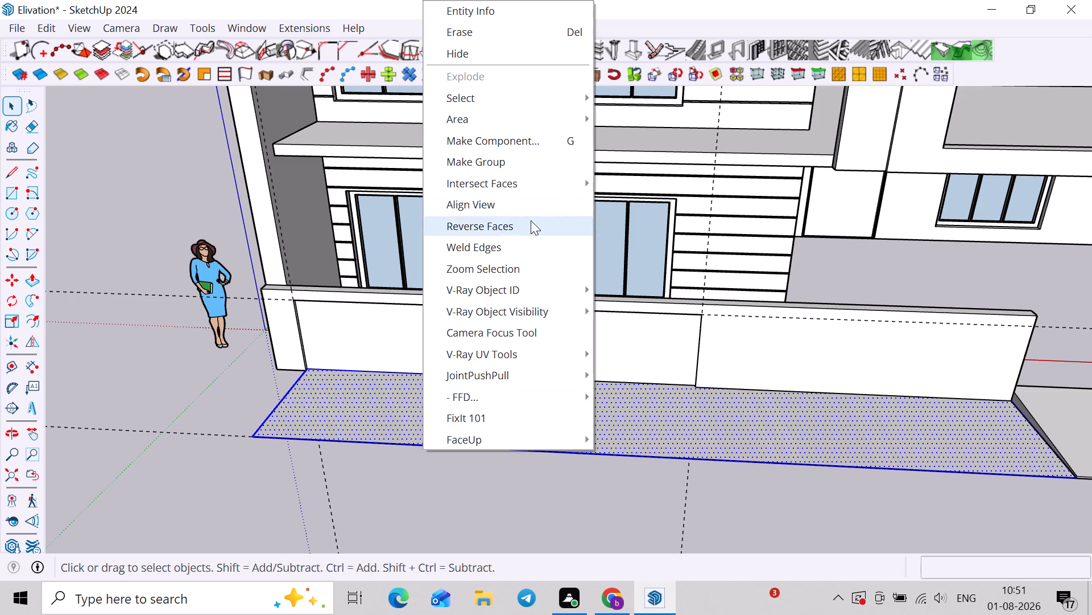
pyautogui.click(512, 163)
# Open the ground strip group, extrude its face up about 15/16" near the ramp's outer edge height, and leave the group.
pyautogui.doubleClick(442, 419)
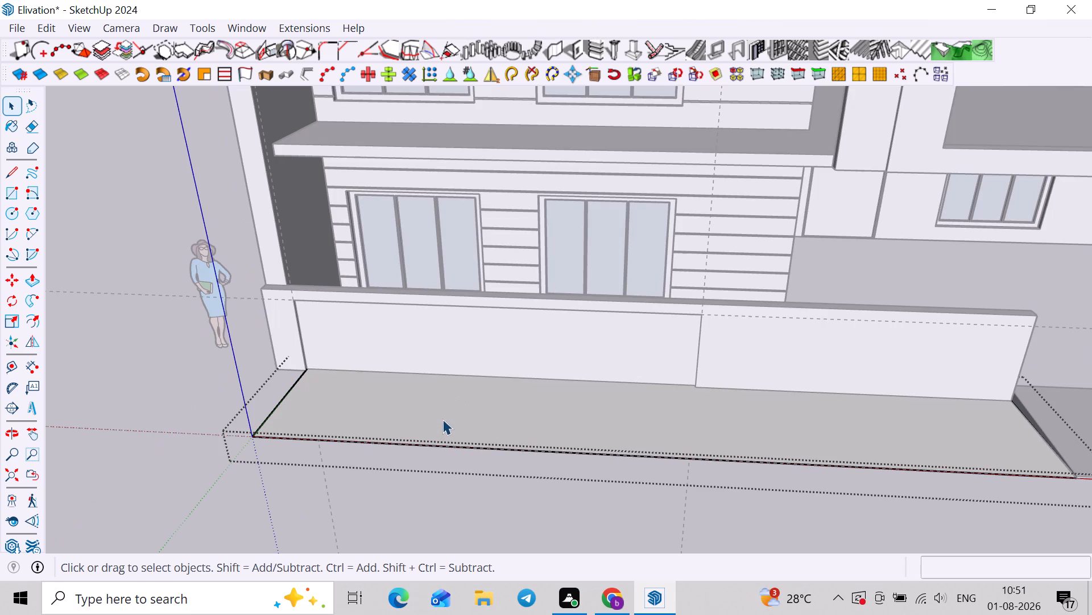
pyautogui.press('p')
pyautogui.click(442, 419)
pyautogui.scroll(-4, 449, 412)
pyautogui.keyDown('shift'); pyautogui.moveTo(449, 411); pyautogui.dragTo(494, 341, button='middle'); pyautogui.keyUp('shift')
pyautogui.keyDown('shift'); pyautogui.moveTo(494, 341); pyautogui.dragTo(321, 355, button='middle'); pyautogui.keyUp('shift')
pyautogui.scroll(3, 307, 373)
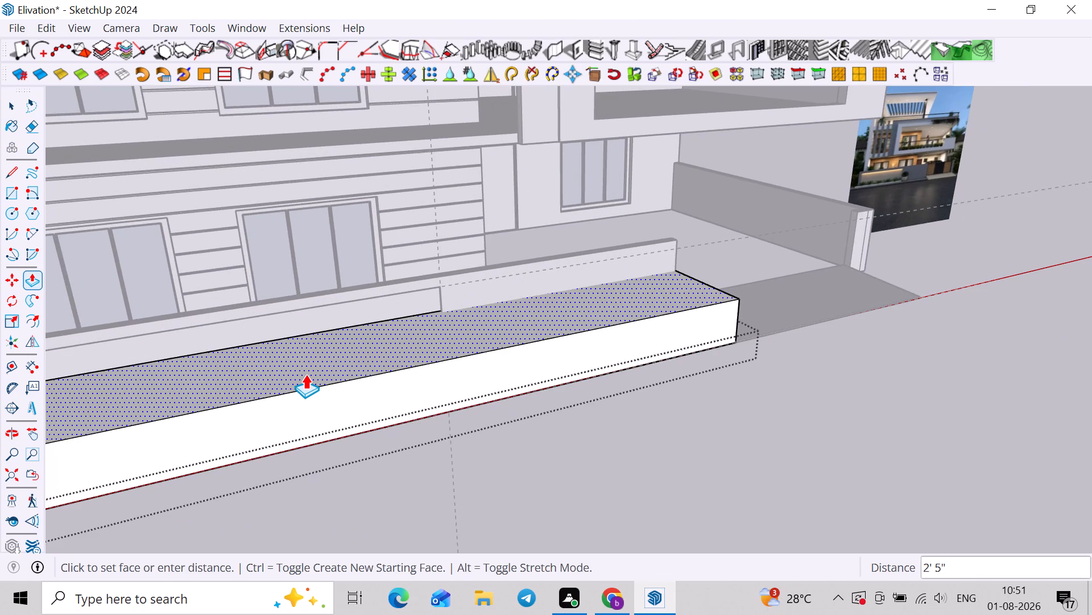
pyautogui.scroll(-4, 305, 374)
pyautogui.keyDown('shift'); pyautogui.moveTo(303, 374); pyautogui.dragTo(412, 332, button='middle'); pyautogui.keyUp('shift')
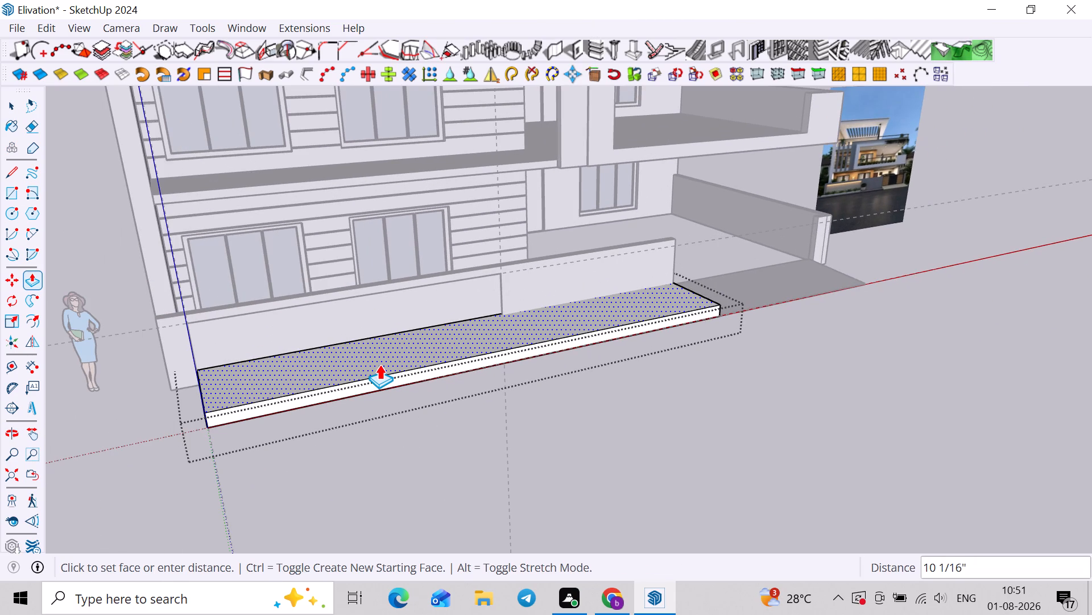
pyautogui.scroll(3, 379, 364)
pyautogui.keyDown('shift'); pyautogui.moveTo(367, 364); pyautogui.dragTo(167, 380, button='middle'); pyautogui.keyUp('shift')
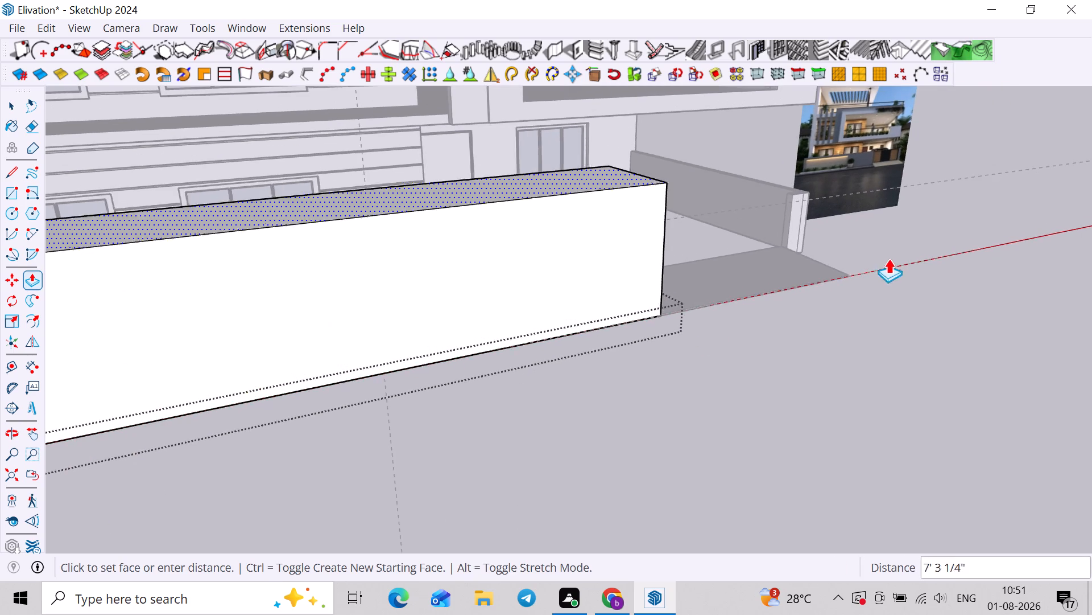
pyautogui.scroll(14, 882, 224)
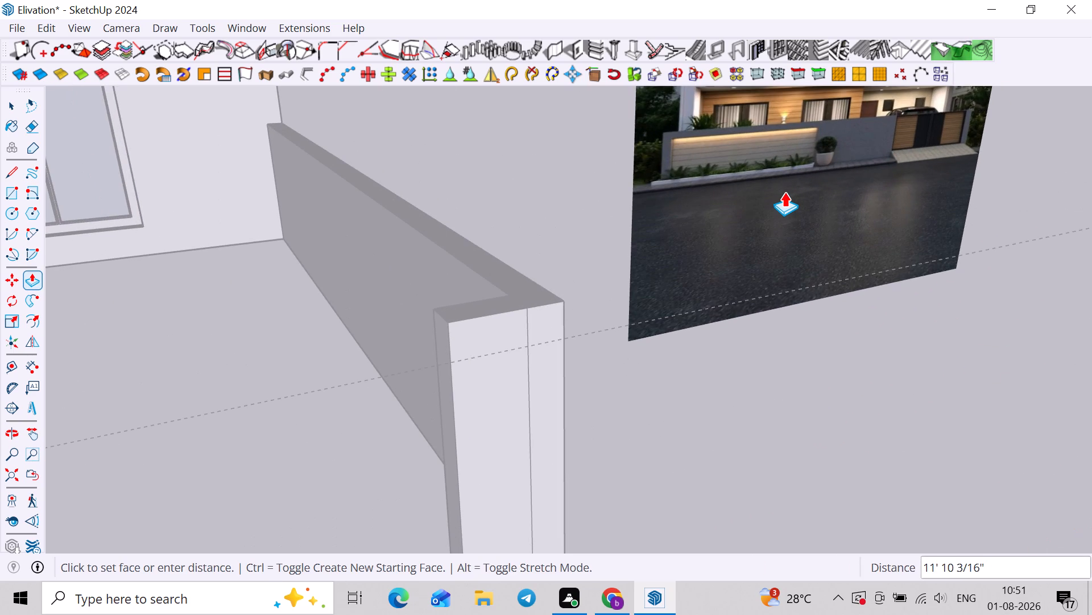
pyautogui.scroll(4, 789, 173)
pyautogui.scroll(-13, 791, 170)
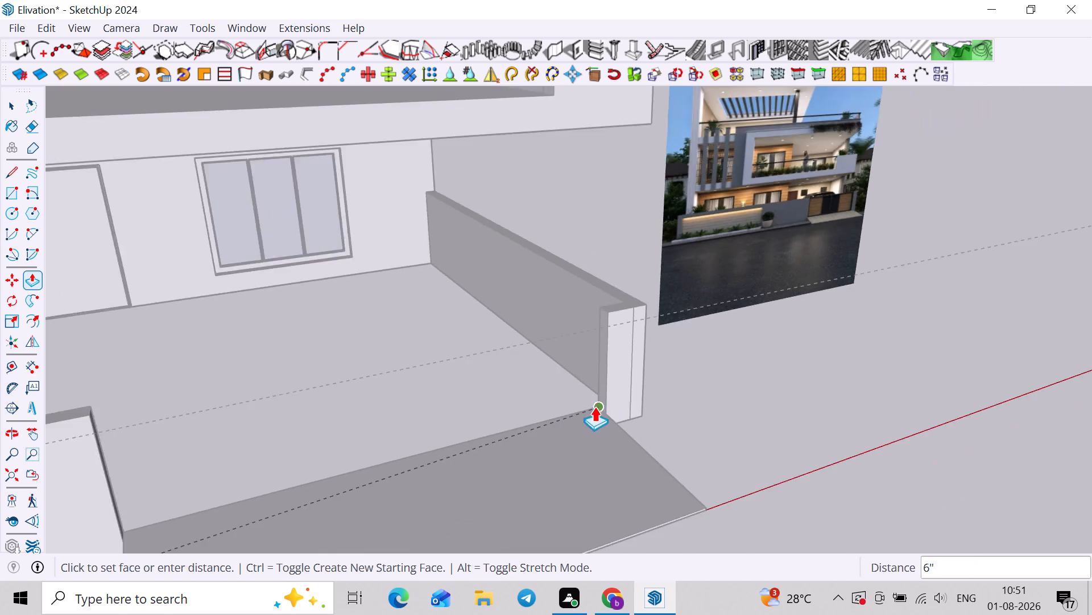
pyautogui.scroll(-3, 594, 407)
pyautogui.keyDown('shift'); pyautogui.moveTo(614, 428); pyautogui.dragTo(925, 220, button='middle'); pyautogui.keyUp('shift')
pyautogui.scroll(5, 758, 325)
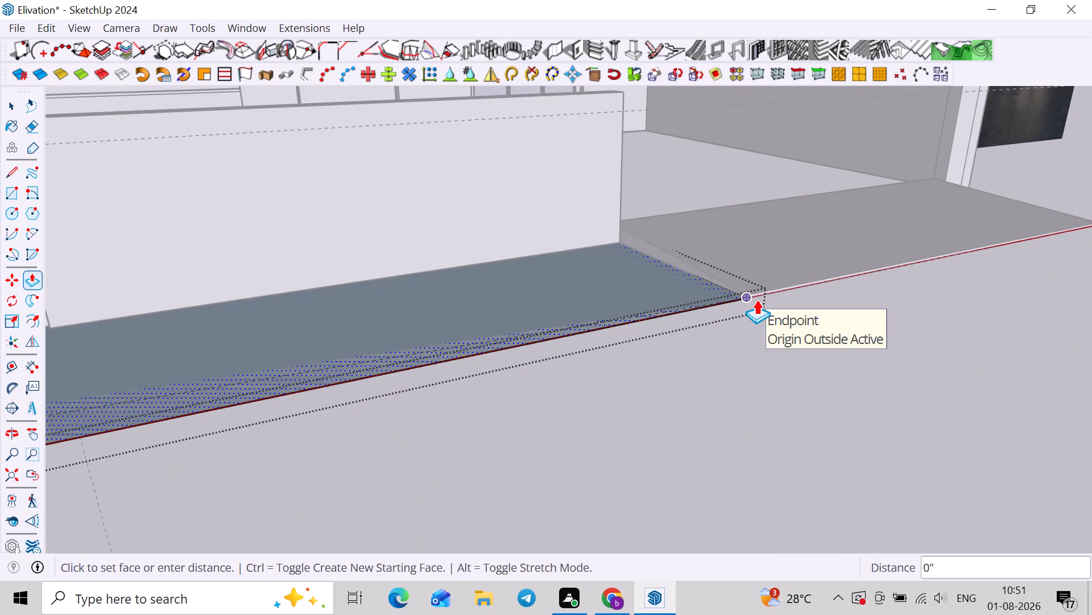
pyautogui.scroll(3, 747, 296)
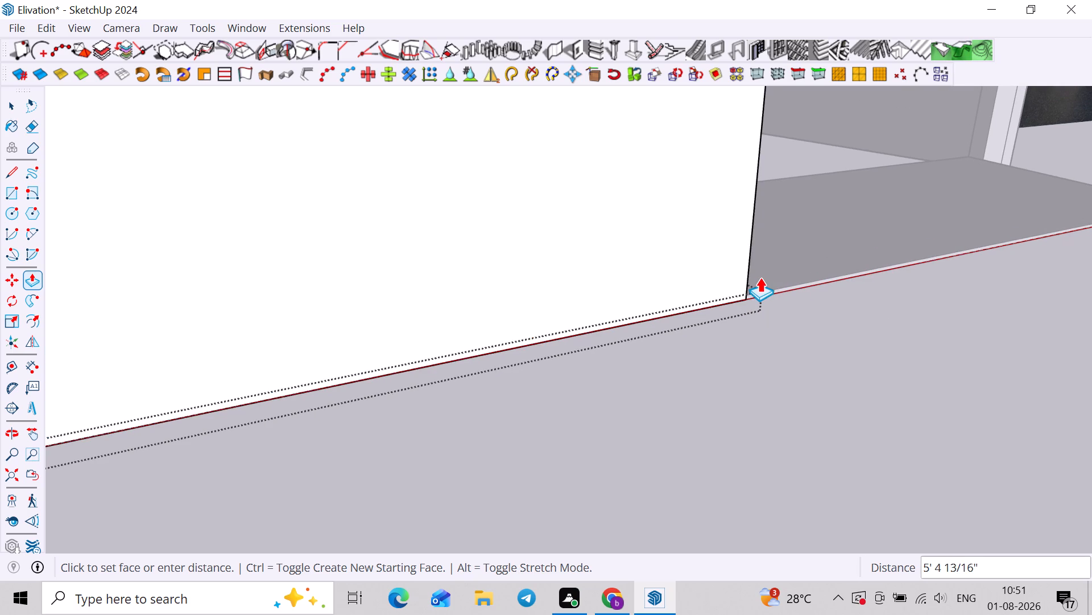
pyautogui.click(817, 283)
pyautogui.scroll(-13, 817, 283)
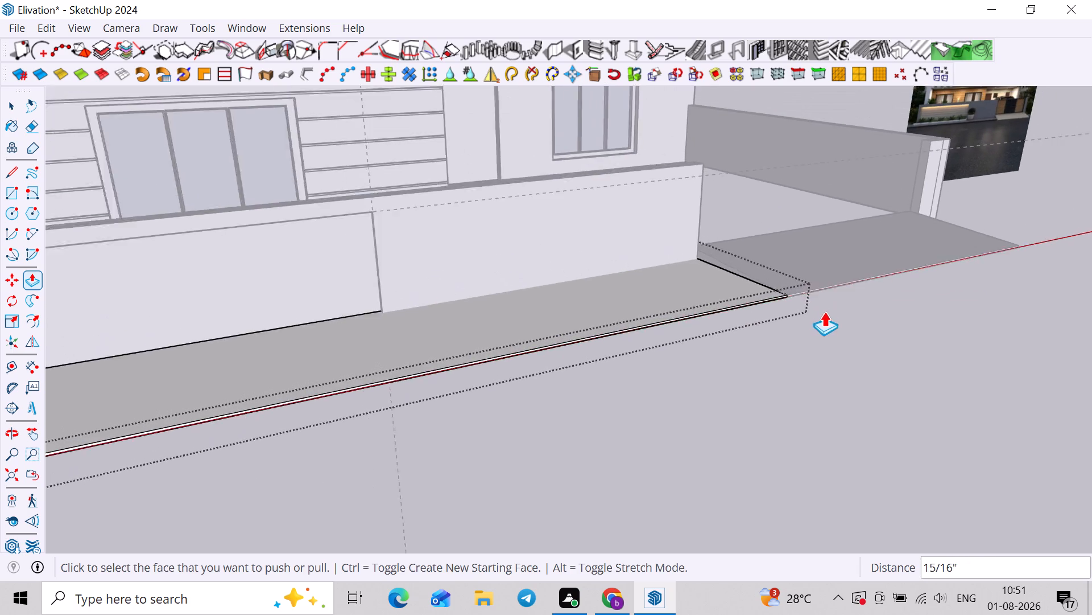
pyautogui.scroll(-2, 824, 311)
pyautogui.keyDown('shift'); pyautogui.moveTo(812, 345); pyautogui.dragTo(909, 307, button='middle'); pyautogui.keyUp('shift')
pyautogui.press('space')
pyautogui.click(844, 391)
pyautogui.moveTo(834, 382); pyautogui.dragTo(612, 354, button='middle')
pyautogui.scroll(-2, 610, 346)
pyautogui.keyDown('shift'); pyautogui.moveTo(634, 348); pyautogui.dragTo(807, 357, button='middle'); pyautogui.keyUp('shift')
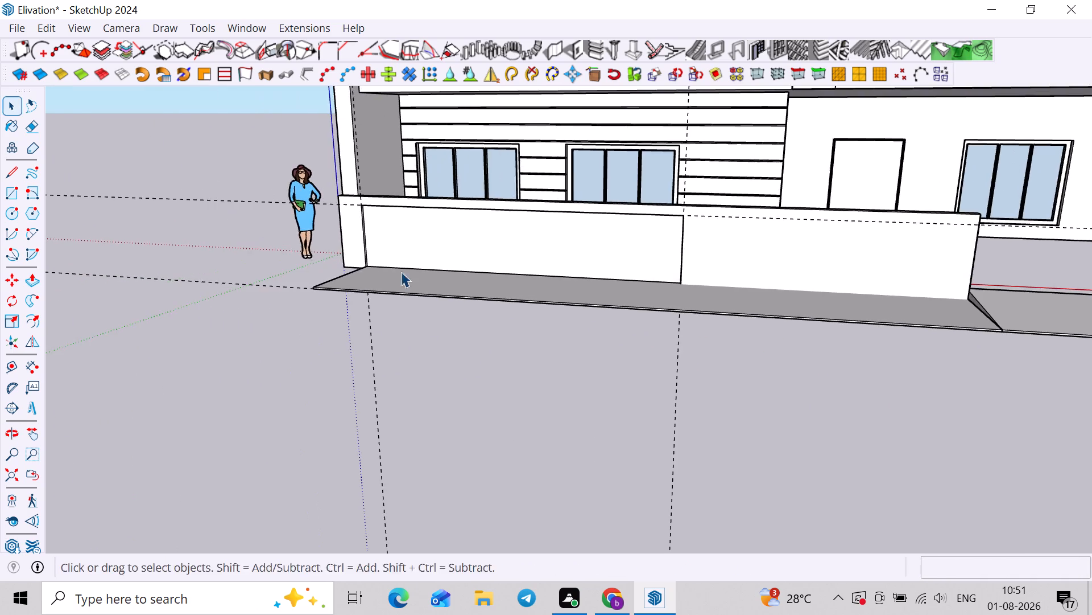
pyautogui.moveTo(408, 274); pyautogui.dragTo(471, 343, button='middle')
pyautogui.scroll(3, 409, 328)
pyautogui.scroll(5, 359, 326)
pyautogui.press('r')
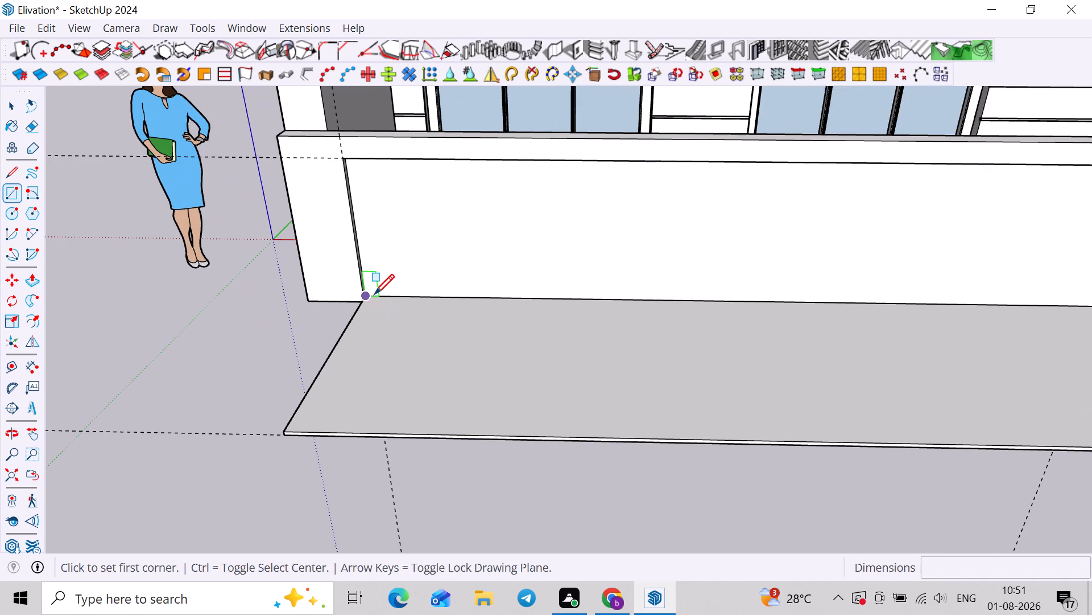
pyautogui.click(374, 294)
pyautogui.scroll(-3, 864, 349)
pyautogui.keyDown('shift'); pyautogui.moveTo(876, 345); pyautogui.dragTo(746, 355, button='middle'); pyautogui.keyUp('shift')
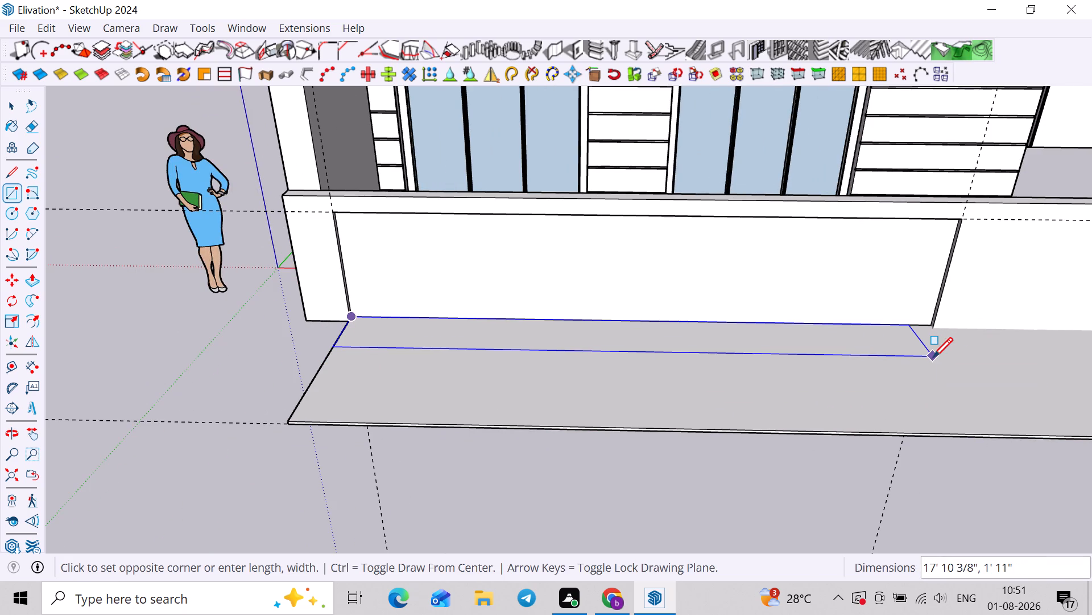
# Place a guide on the ground strip parallel to the recessed panel's base, 2' out from the wall.
pyautogui.press('t')
pyautogui.click(918, 327)
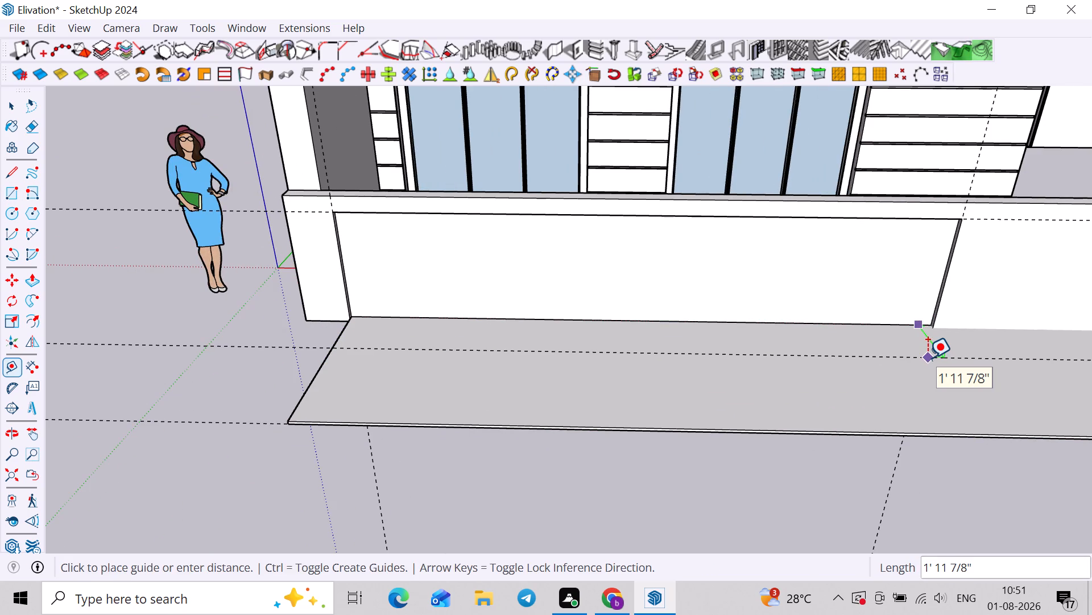
pyautogui.write("2'")
pyautogui.press('Return')
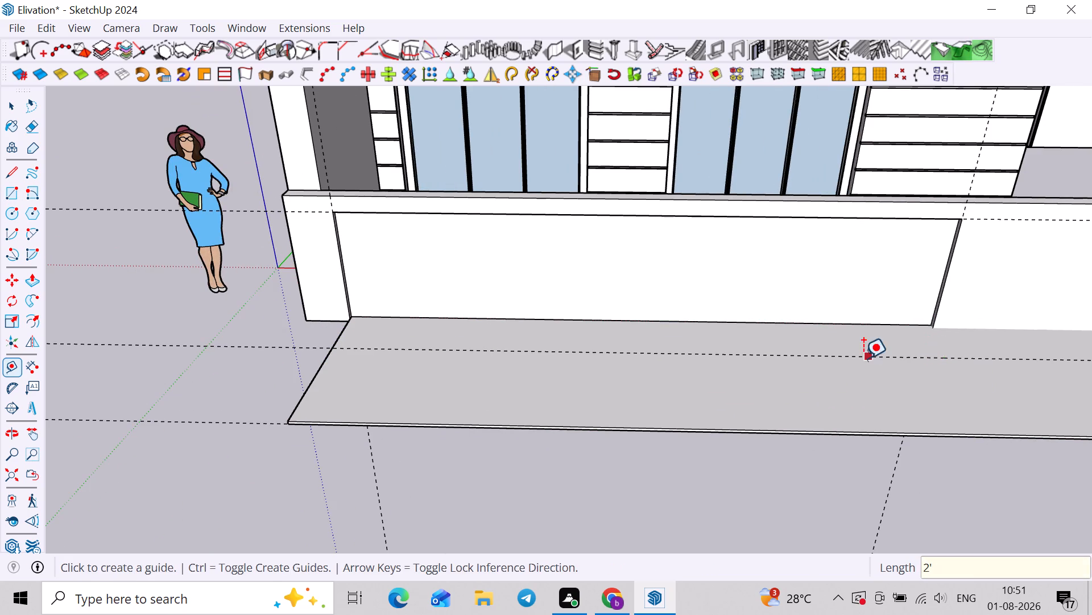
# Draw a rectangle on the ground strip along the recessed panel's base, about 18' 5 5/8" by 2', out to the guide.
pyautogui.moveTo(863, 360); pyautogui.dragTo(856, 399, button='middle')
pyautogui.press('r')
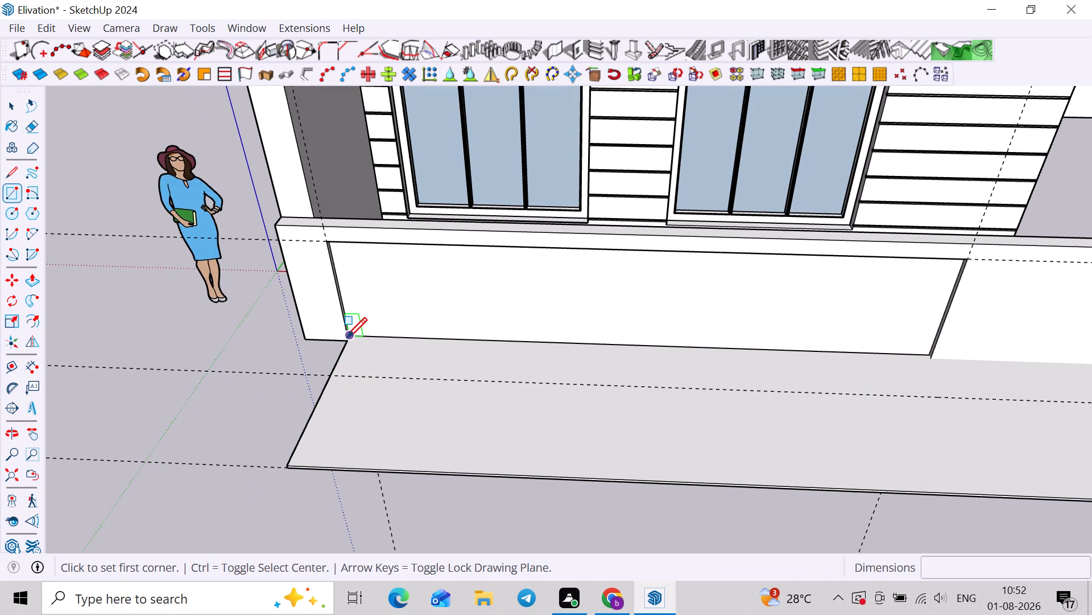
pyautogui.click(347, 337)
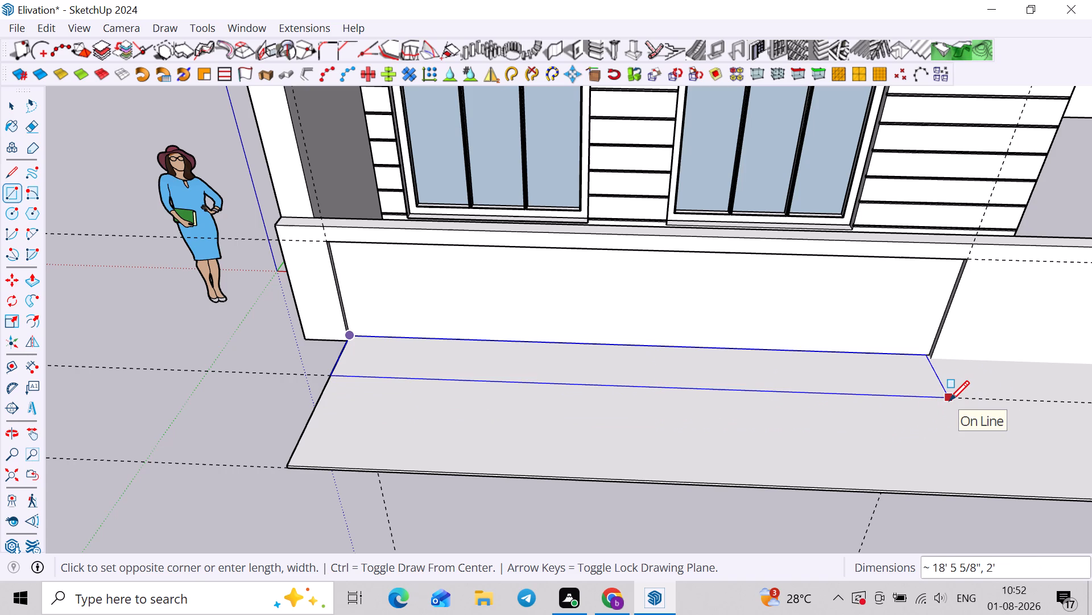
pyautogui.click(949, 400)
# Make the rectangle in front of the recessed panel a group.
pyautogui.press('space')
pyautogui.doubleClick(876, 384)
pyautogui.rightClick(876, 384)
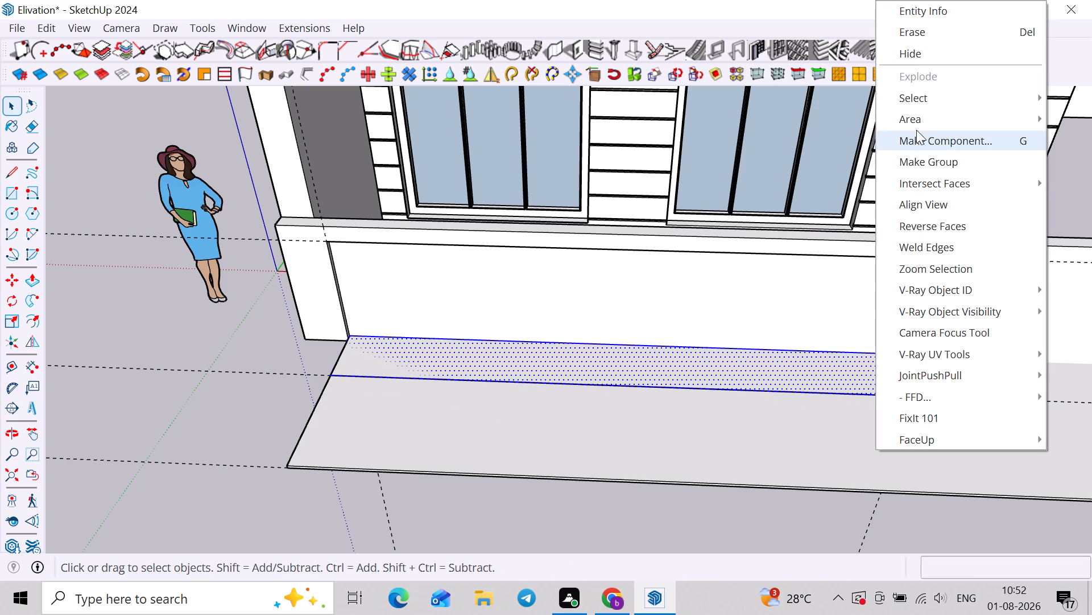
pyautogui.click(922, 149)
pyautogui.click(961, 30)
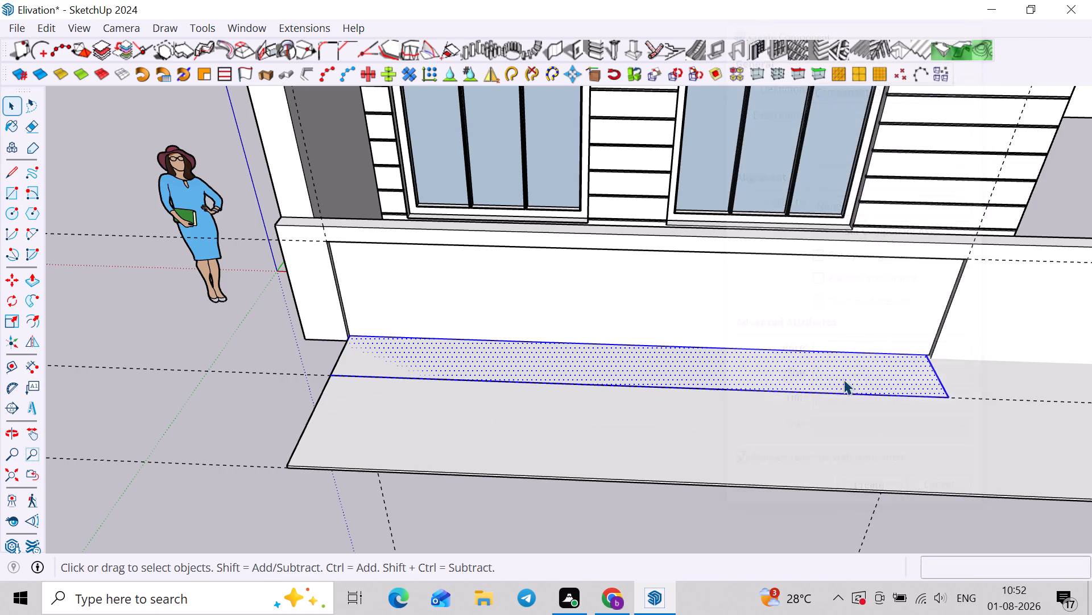
pyautogui.rightClick(846, 360)
pyautogui.click(937, 169)
# Open the new rectangle group, extrude its face up 1', and leave the group.
pyautogui.doubleClick(886, 364)
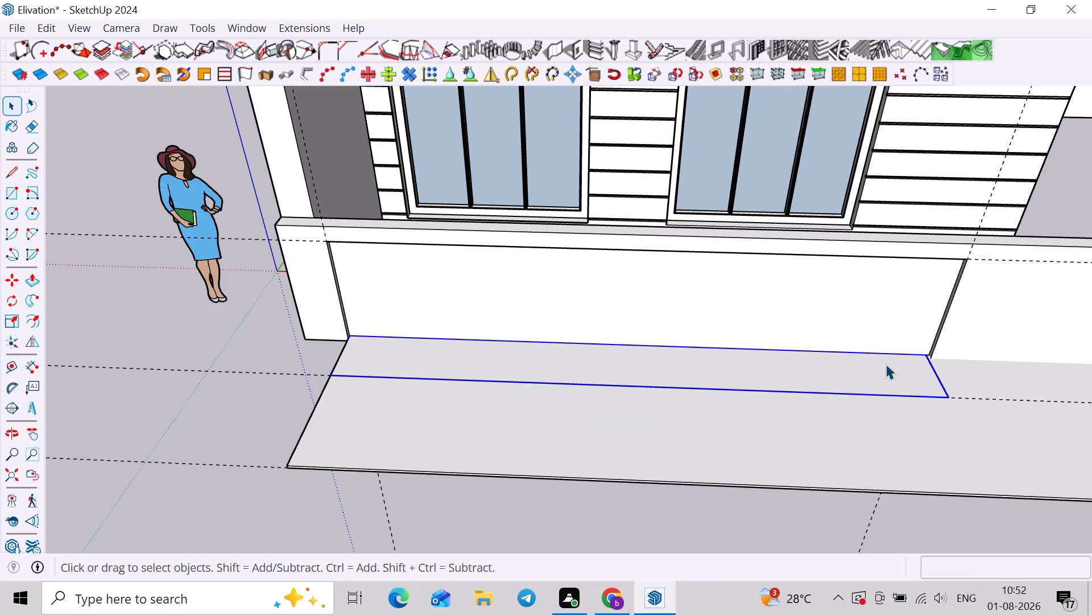
pyautogui.press('p')
pyautogui.click(892, 371)
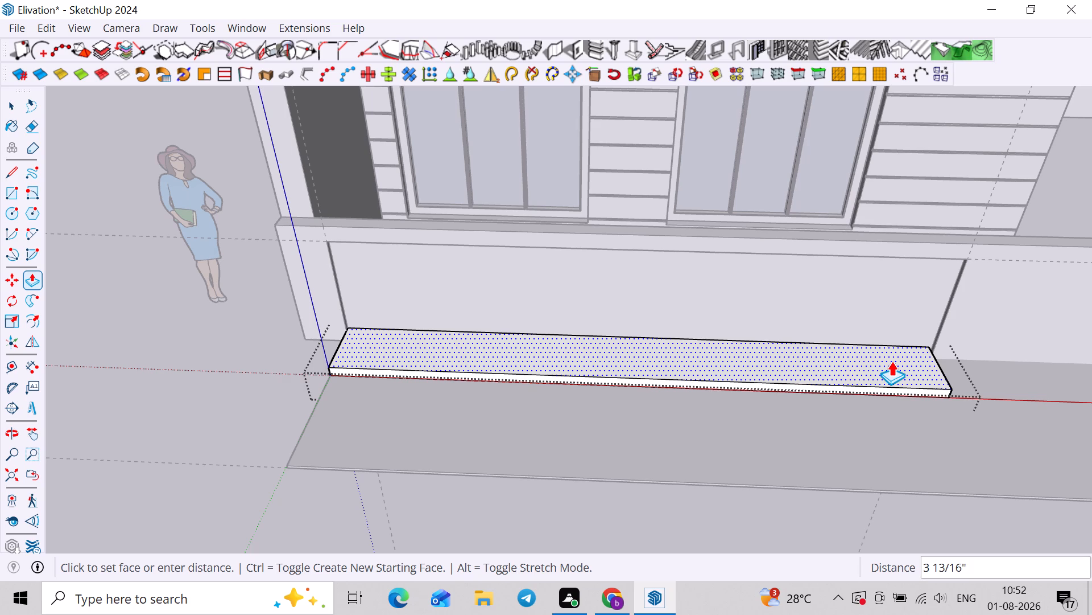
pyautogui.write("1''")
pyautogui.press('Return')
pyautogui.scroll(-4, 889, 364)
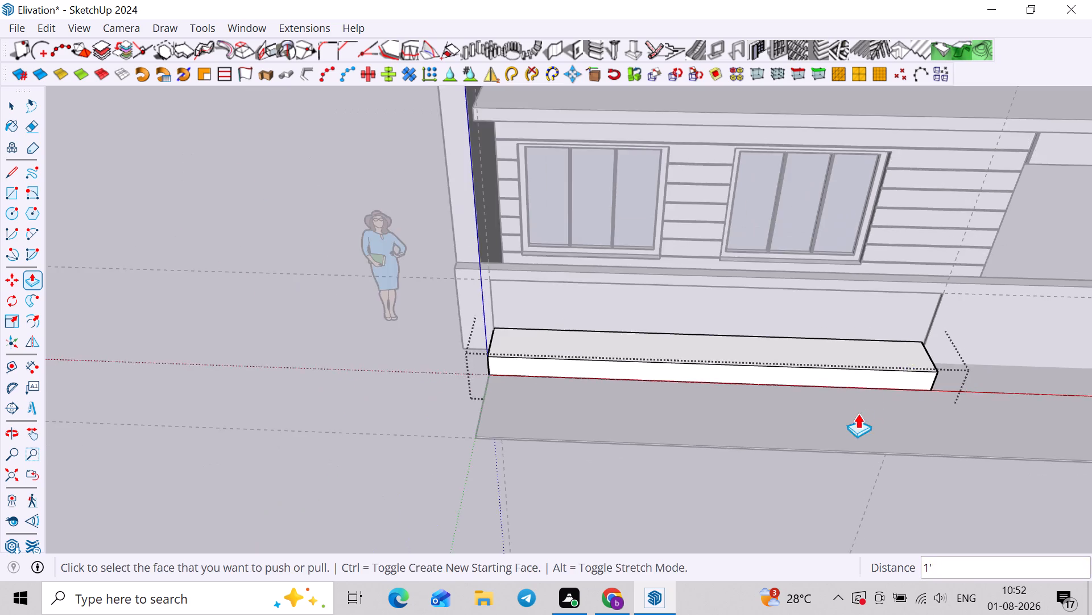
pyautogui.moveTo(858, 413); pyautogui.dragTo(922, 373, button='middle')
pyautogui.press('space')
pyautogui.click(392, 444)
# Reopen the planter box group and offset its top face outline inward by 4".
pyautogui.scroll(2, 601, 360)
pyautogui.doubleClick(598, 308)
pyautogui.scroll(3, 595, 325)
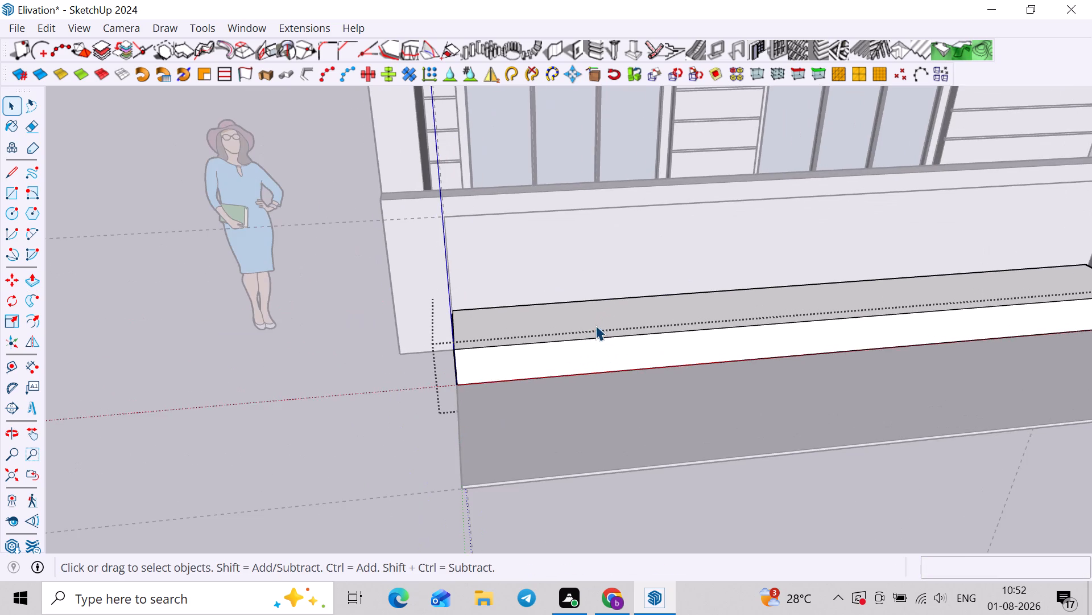
pyautogui.press('g')
pyautogui.scroll(3, 500, 330)
pyautogui.write('gf')
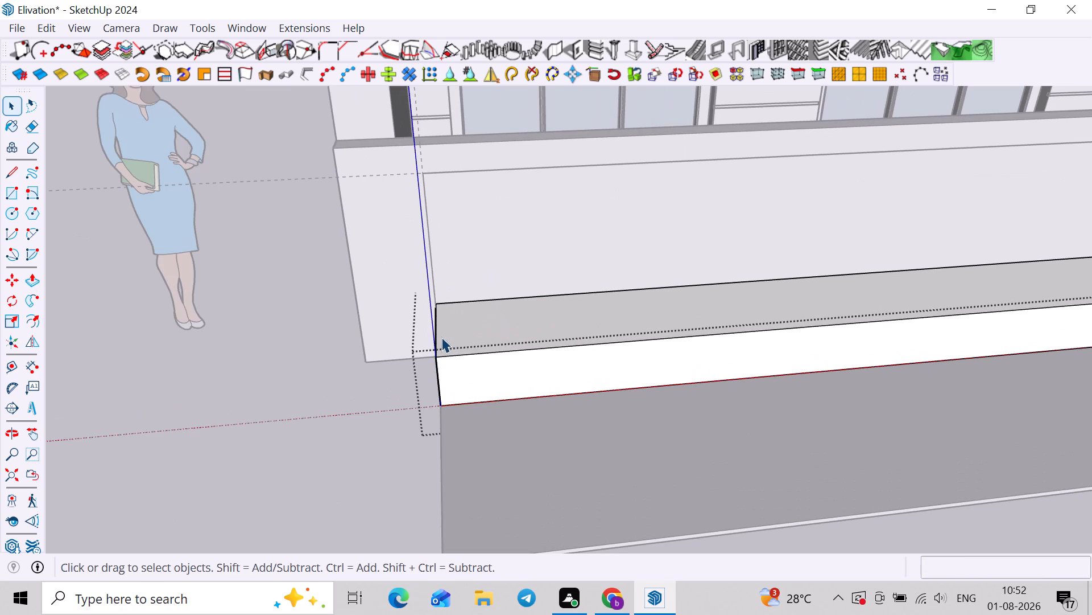
pyautogui.click(441, 337)
pyautogui.press('f')
pyautogui.click(431, 329)
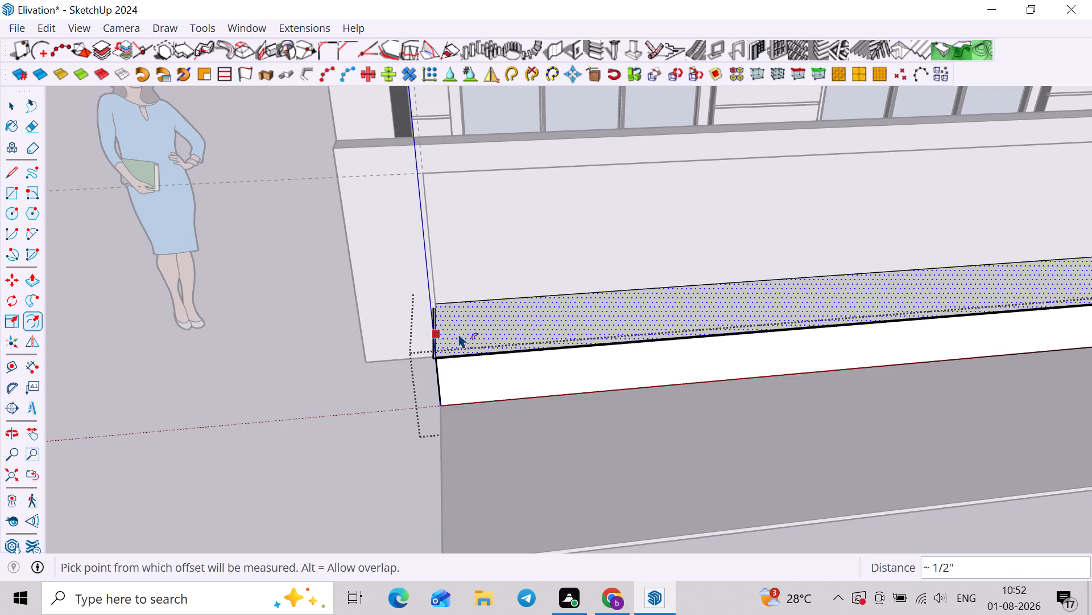
pyautogui.hotkey('ctrl', 'z')
pyautogui.keyDown('ctrl'); pyautogui.scroll(2, 458, 328); pyautogui.keyUp('ctrl')
pyautogui.click(442, 325)
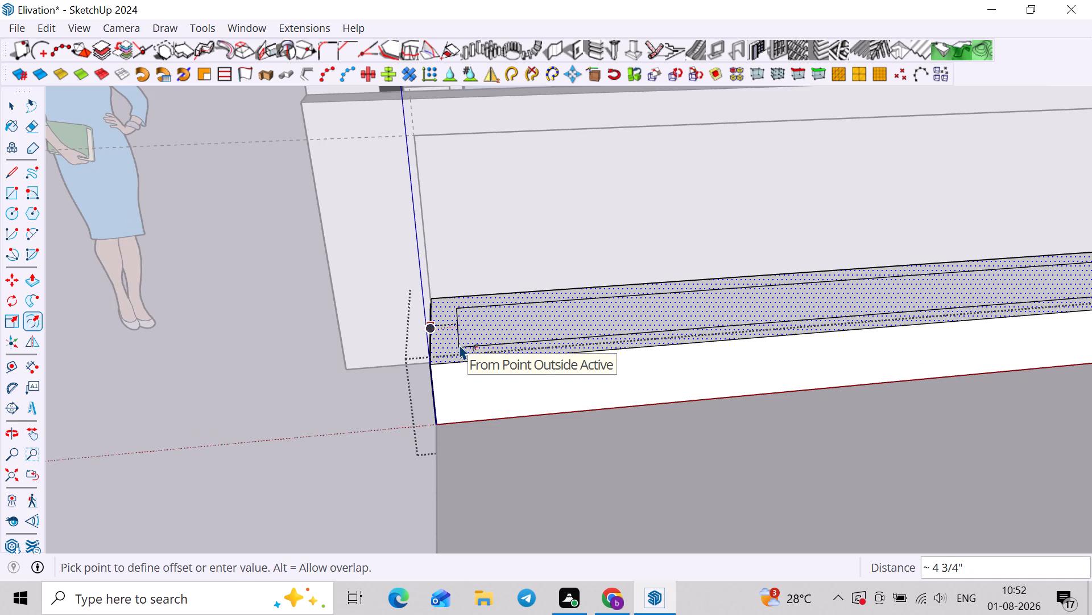
pyautogui.write('4"')
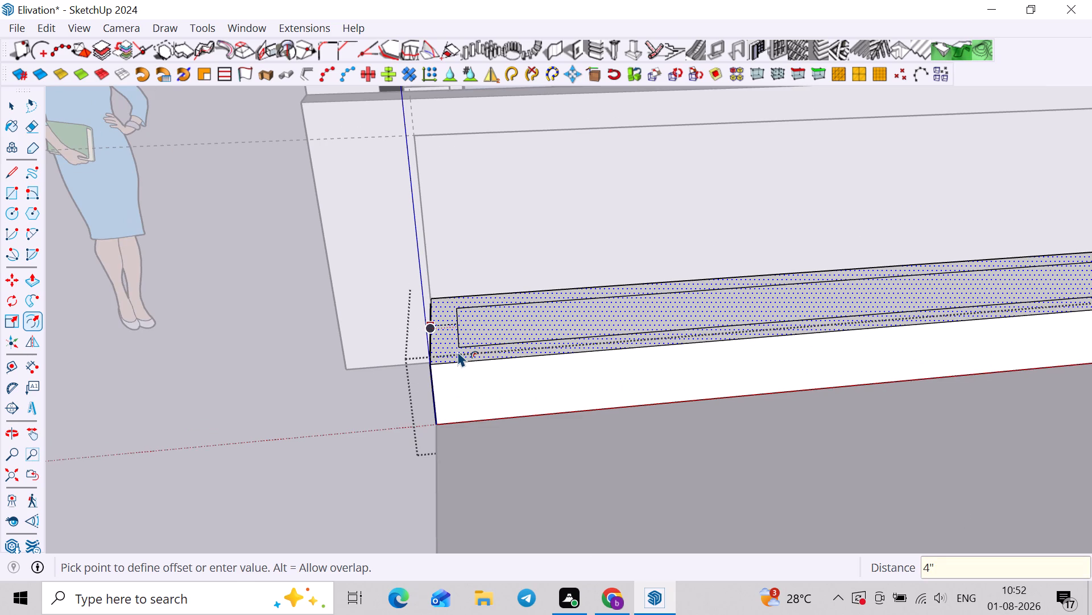
pyautogui.press('Return')
# Push the planter's inner top face down 6" to form the trough, and leave the group.
pyautogui.scroll(4, 458, 351)
pyautogui.press('space')
pyautogui.click(487, 338)
pyautogui.press('p')
pyautogui.click(494, 332)
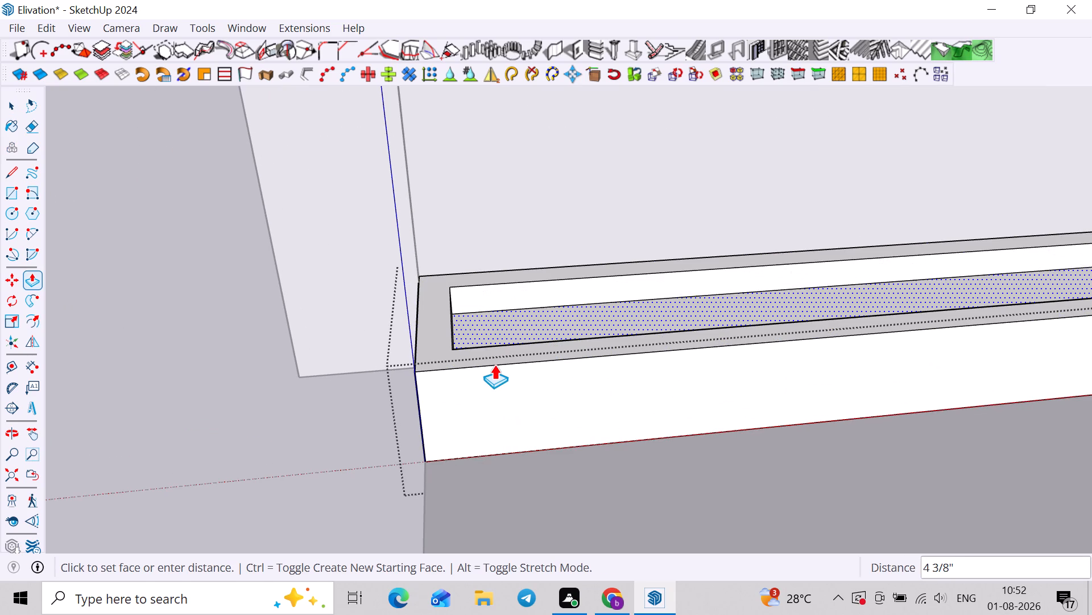
pyautogui.write('6"')
pyautogui.press('Return')
pyautogui.scroll(-4, 494, 364)
pyautogui.press('space')
pyautogui.click(151, 397)
# Delete all guides from the model.
pyautogui.scroll(-8, 300, 411)
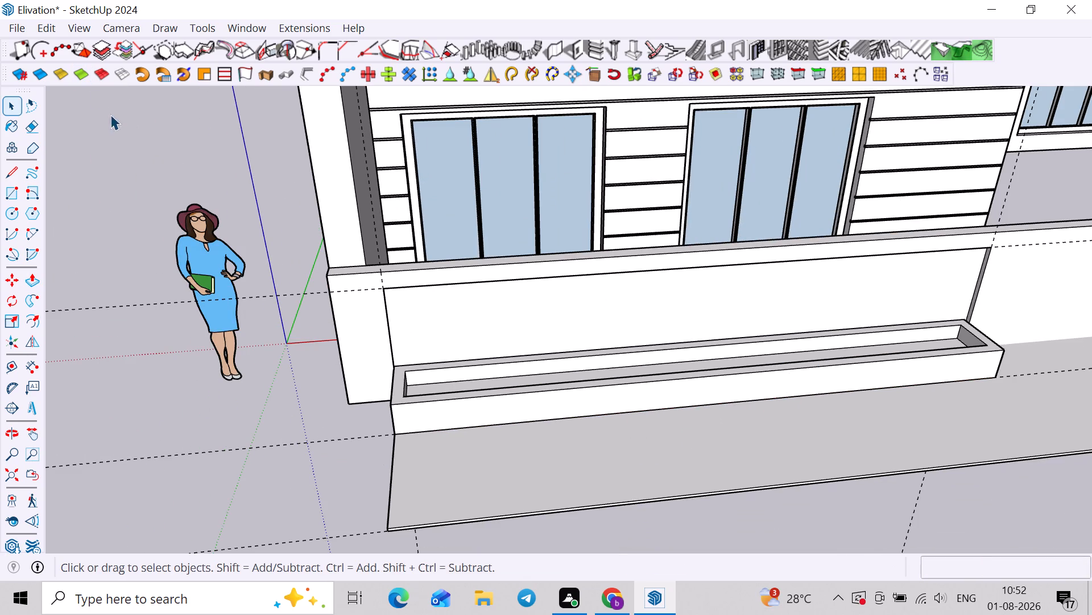
pyautogui.click(42, 24)
pyautogui.click(74, 193)
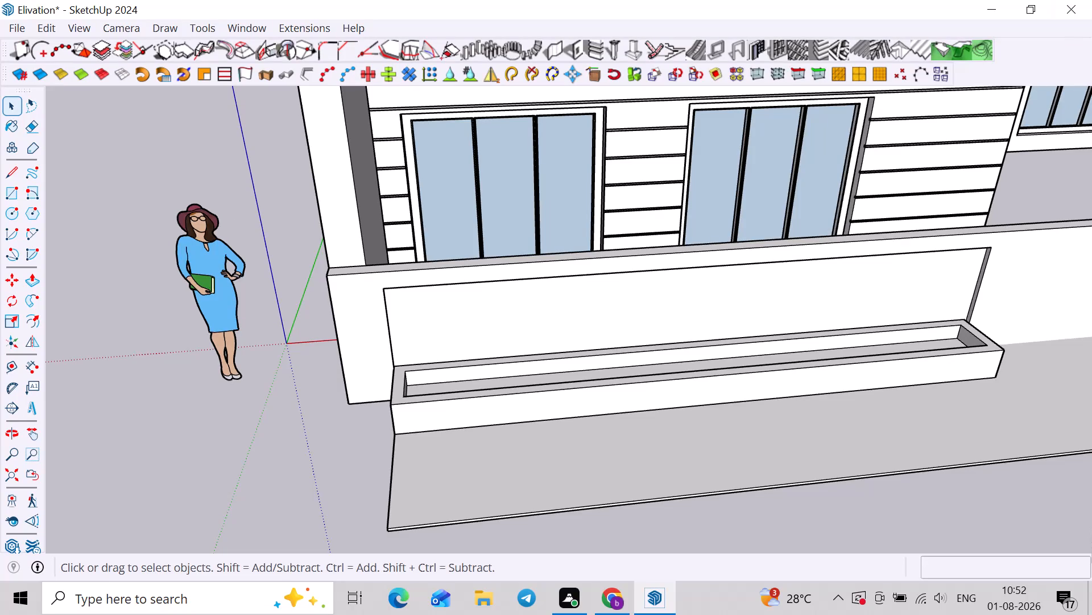
# Examine the whole front elevation with its compound wall, planter and upper floors against the reference image.
pyautogui.scroll(-7, 1091, 420)
pyautogui.keyDown('shift'); pyautogui.moveTo(1063, 379); pyautogui.dragTo(710, 394, button='middle'); pyautogui.keyUp('shift')
pyautogui.scroll(-4, 757, 372)
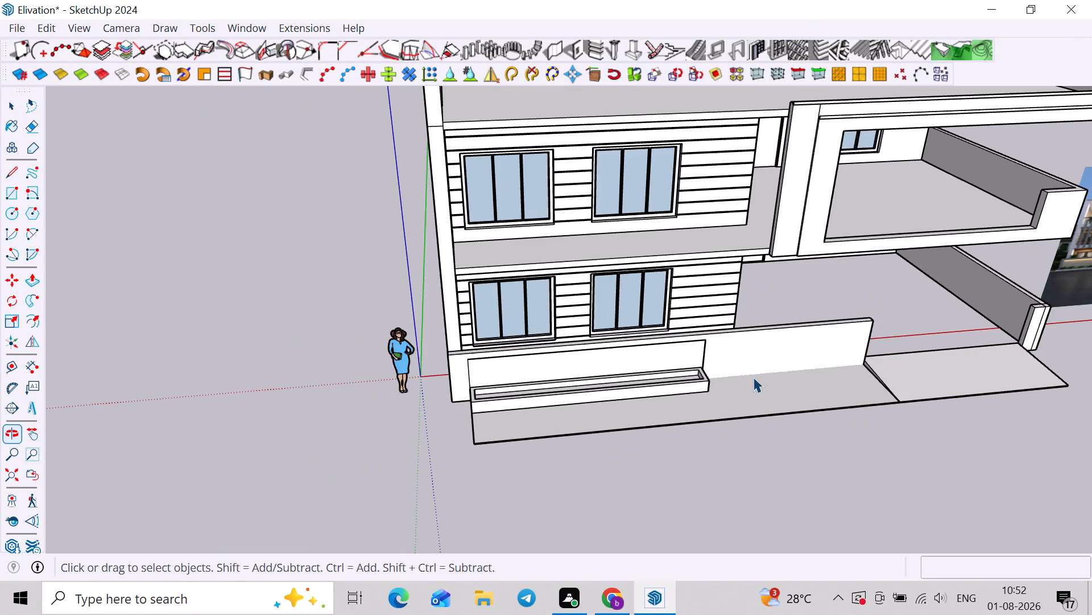
pyautogui.moveTo(838, 365); pyautogui.dragTo(732, 307, button='middle')
pyautogui.keyDown('shift'); pyautogui.moveTo(814, 392); pyautogui.dragTo(732, 382, button='middle'); pyautogui.keyUp('shift')
pyautogui.scroll(3, 789, 396)
pyautogui.scroll(-2, 730, 364)
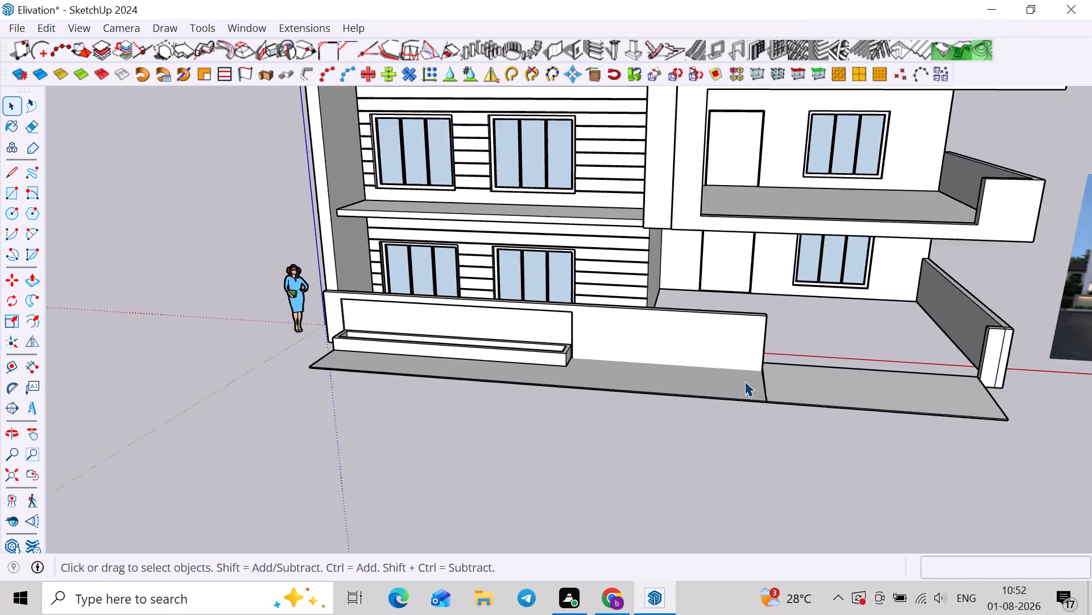
pyautogui.scroll(-5, 744, 381)
pyautogui.keyDown('shift'); pyautogui.moveTo(799, 385); pyautogui.dragTo(643, 399, button='middle'); pyautogui.keyUp('shift')
pyautogui.moveTo(628, 423); pyautogui.dragTo(635, 411, button='middle')
pyautogui.scroll(11, 1002, 303)
pyautogui.scroll(-8, 806, 329)
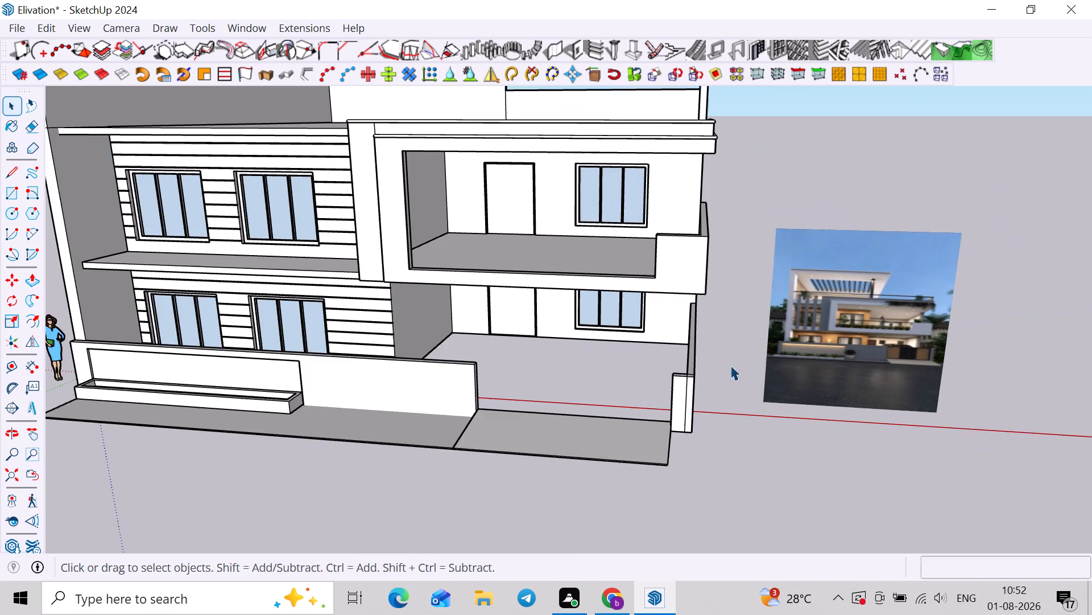
pyautogui.keyDown('shift'); pyautogui.moveTo(656, 386); pyautogui.dragTo(750, 371, button='middle'); pyautogui.keyUp('shift')
pyautogui.moveTo(610, 384); pyautogui.dragTo(732, 342, button='middle')
pyautogui.scroll(-4, 646, 326)
pyautogui.moveTo(644, 323); pyautogui.dragTo(429, 331, button='middle')
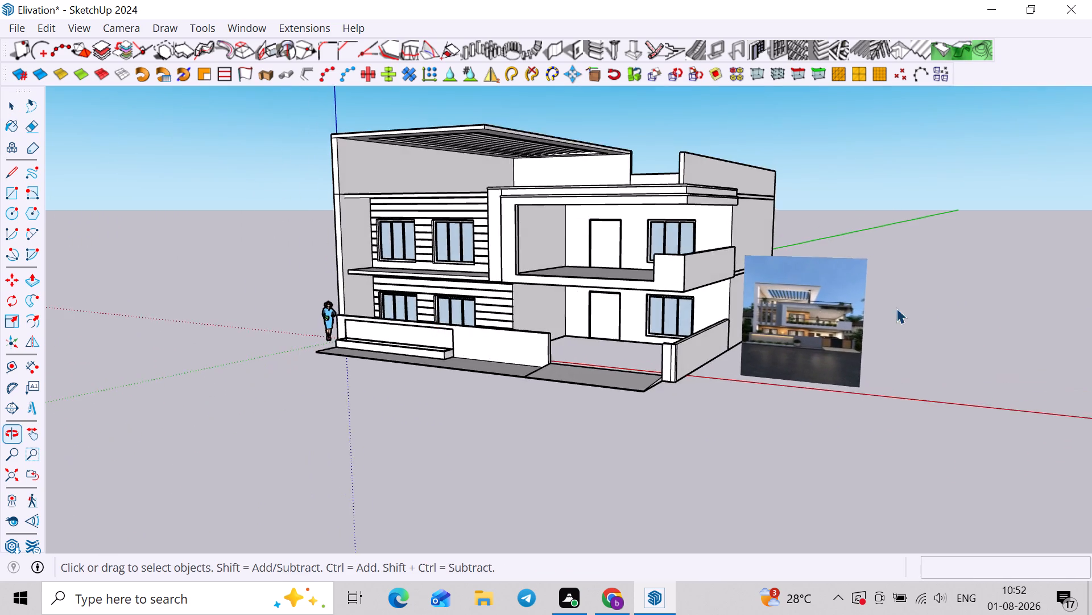
pyautogui.scroll(10, 925, 310)
pyautogui.scroll(-8, 764, 326)
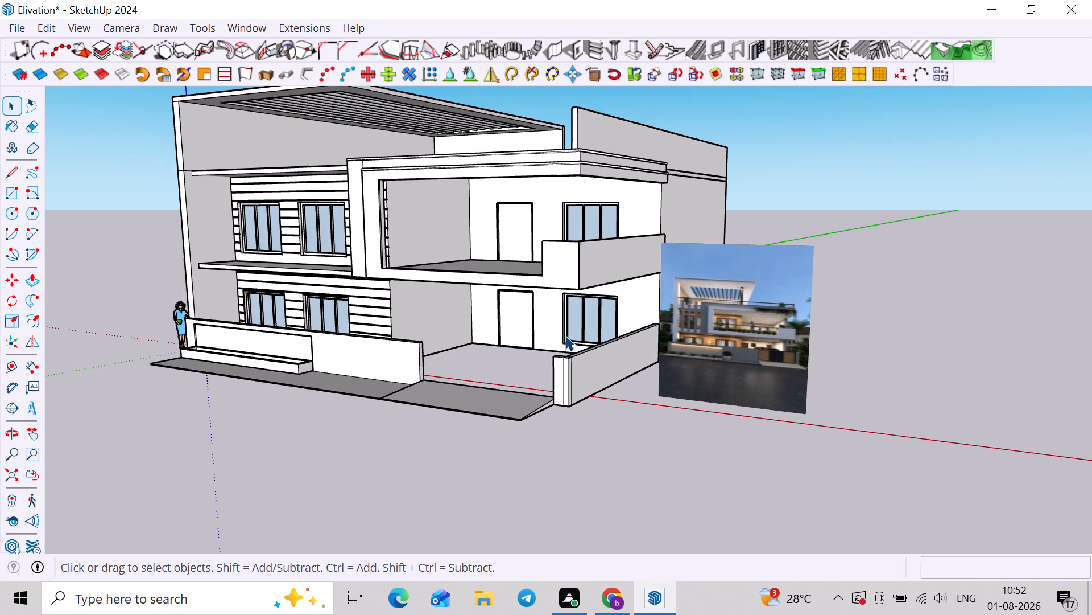
pyautogui.moveTo(433, 270); pyautogui.dragTo(607, 281, button='middle')
pyautogui.moveTo(403, 231); pyautogui.dragTo(504, 261, button='middle')
pyautogui.scroll(5, 415, 302)
pyautogui.moveTo(440, 315); pyautogui.dragTo(511, 315, button='middle')
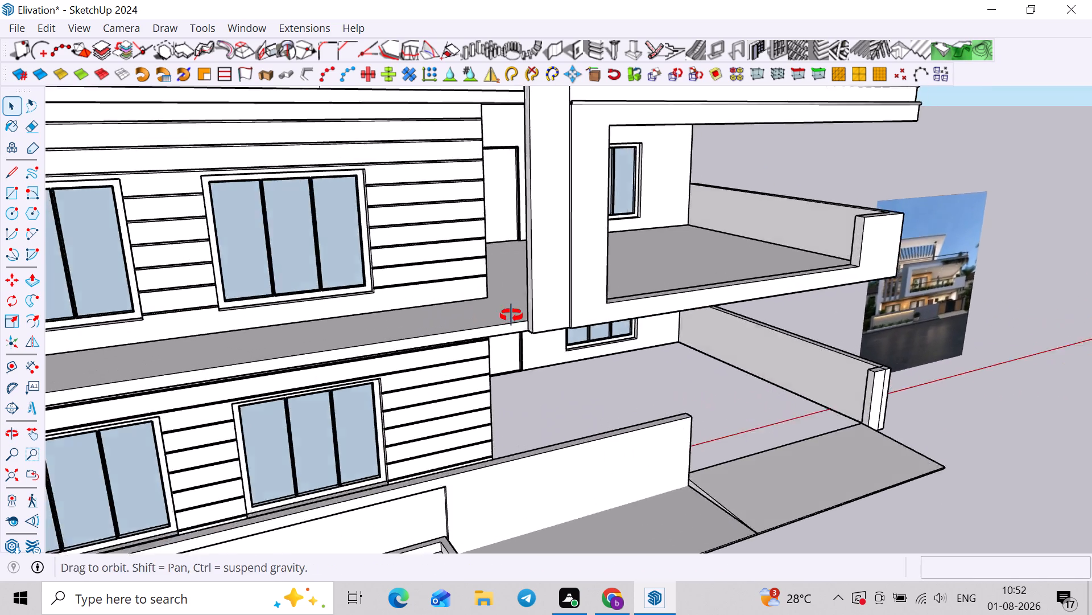
pyautogui.moveTo(511, 315); pyautogui.dragTo(525, 312, button='middle')
pyautogui.scroll(-8, 518, 315)
pyautogui.moveTo(505, 322); pyautogui.dragTo(312, 292, button='middle')
pyautogui.scroll(3, 279, 239)
pyautogui.keyDown('shift'); pyautogui.moveTo(292, 239); pyautogui.dragTo(283, 297, button='middle'); pyautogui.keyUp('shift')
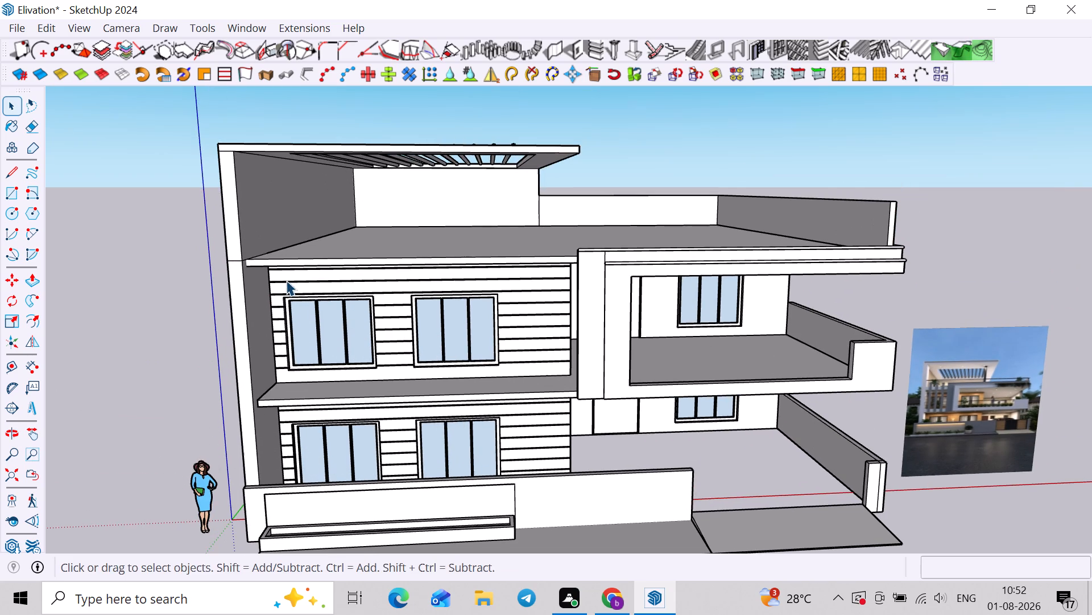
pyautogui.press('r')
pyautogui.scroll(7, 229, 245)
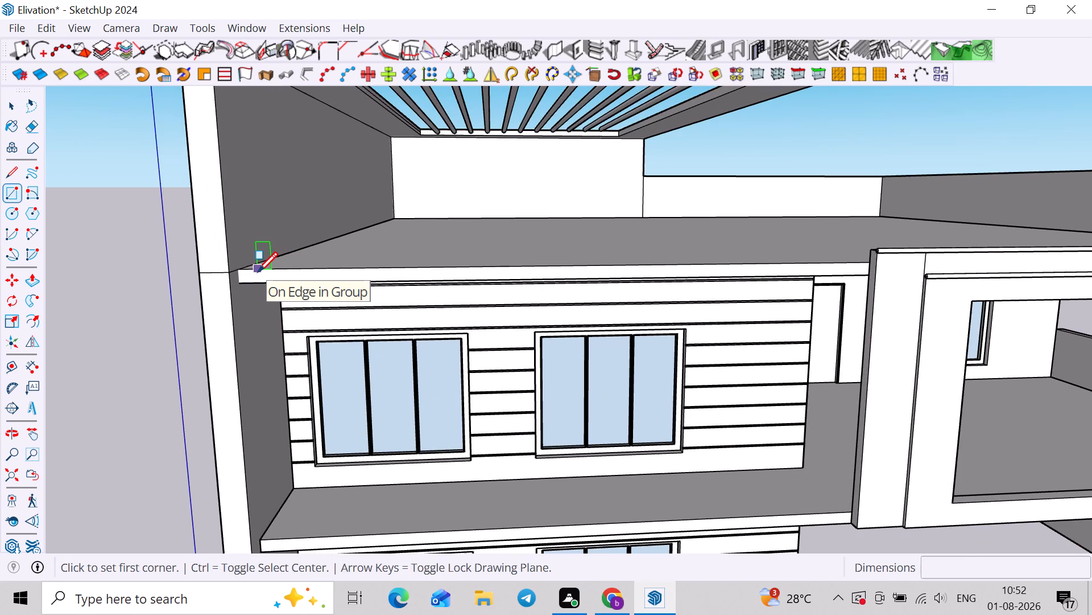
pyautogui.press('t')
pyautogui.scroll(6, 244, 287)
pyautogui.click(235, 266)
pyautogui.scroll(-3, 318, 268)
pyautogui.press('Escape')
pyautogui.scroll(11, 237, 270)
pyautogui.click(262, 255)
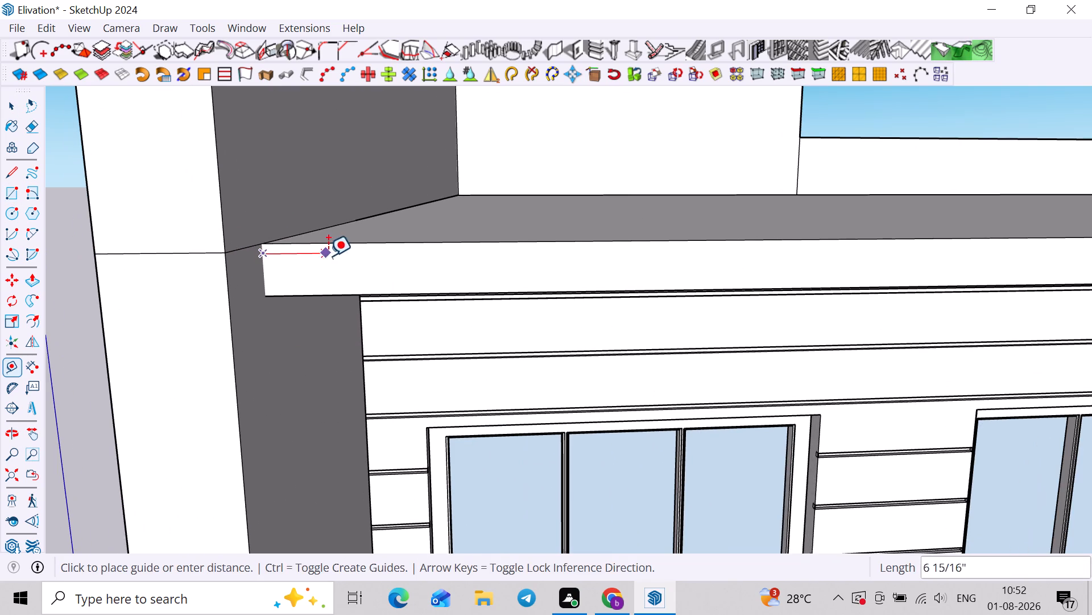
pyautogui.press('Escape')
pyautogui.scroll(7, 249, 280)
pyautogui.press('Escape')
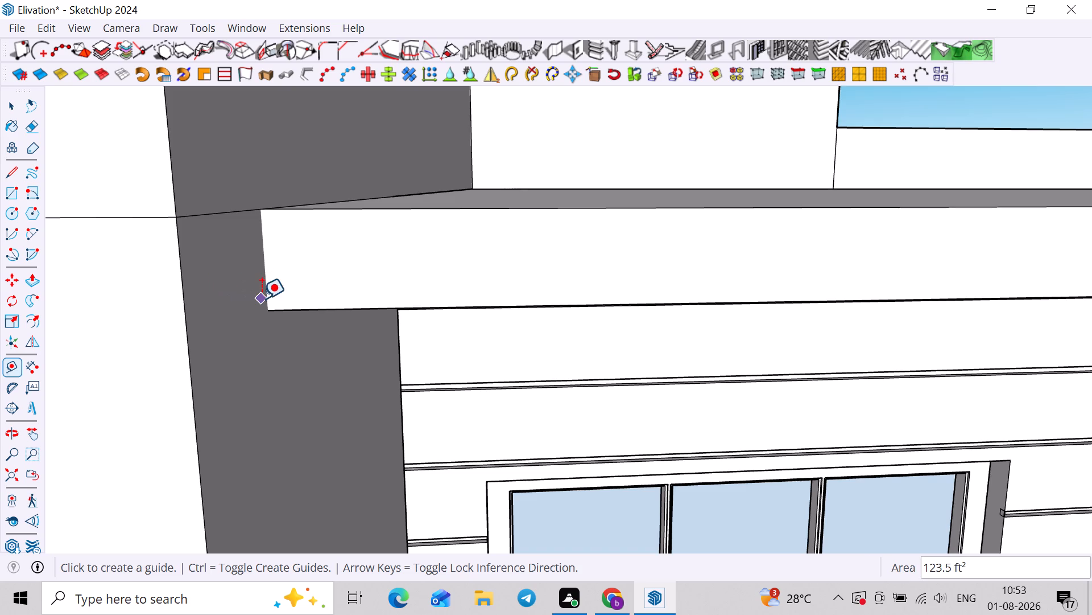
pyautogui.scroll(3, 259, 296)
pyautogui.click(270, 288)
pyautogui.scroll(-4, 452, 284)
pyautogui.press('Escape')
# Place a vertical guide on the roof slab's front edge near the tall side wall, about 22' 10" from the projecting balcony frame.
pyautogui.scroll(-4, 473, 282)
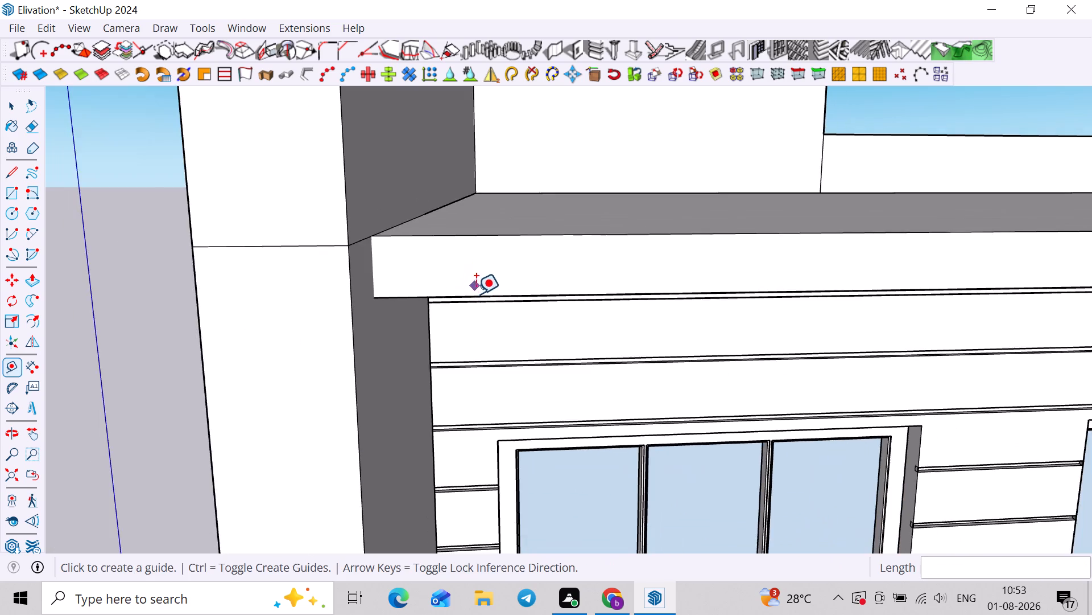
pyautogui.moveTo(441, 299); pyautogui.dragTo(476, 278, button='middle')
pyautogui.scroll(1, 415, 266)
pyautogui.moveTo(404, 269); pyautogui.dragTo(120, 334, button='middle')
pyautogui.scroll(6, 628, 170)
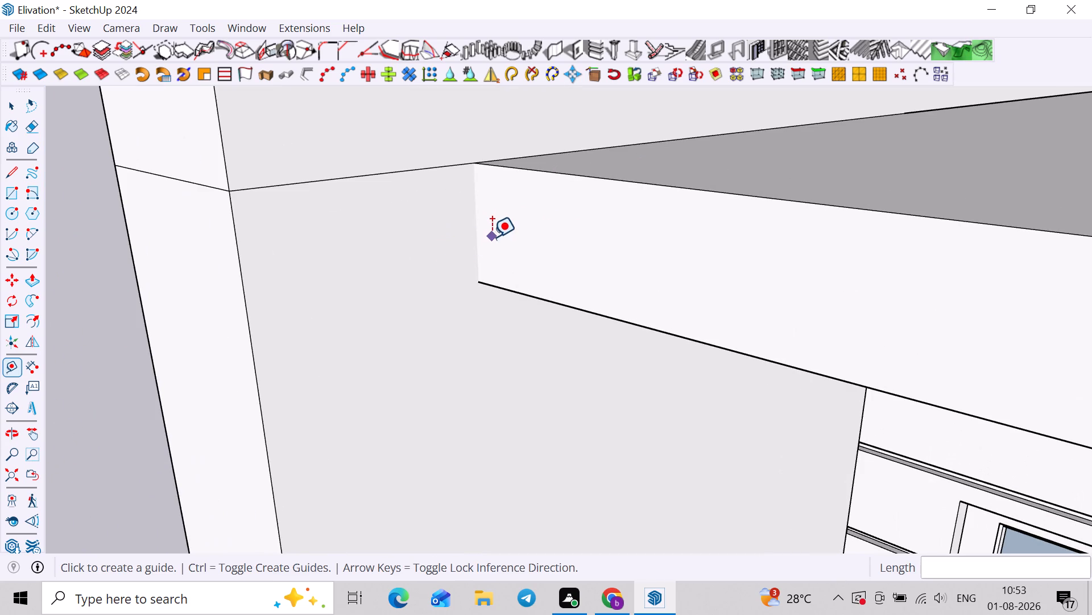
pyautogui.scroll(-8, 483, 232)
pyautogui.moveTo(495, 277); pyautogui.dragTo(706, 263, button='middle')
pyautogui.scroll(-7, 713, 263)
pyautogui.keyDown('shift'); pyautogui.moveTo(740, 269); pyautogui.dragTo(363, 272, button='middle'); pyautogui.keyUp('shift')
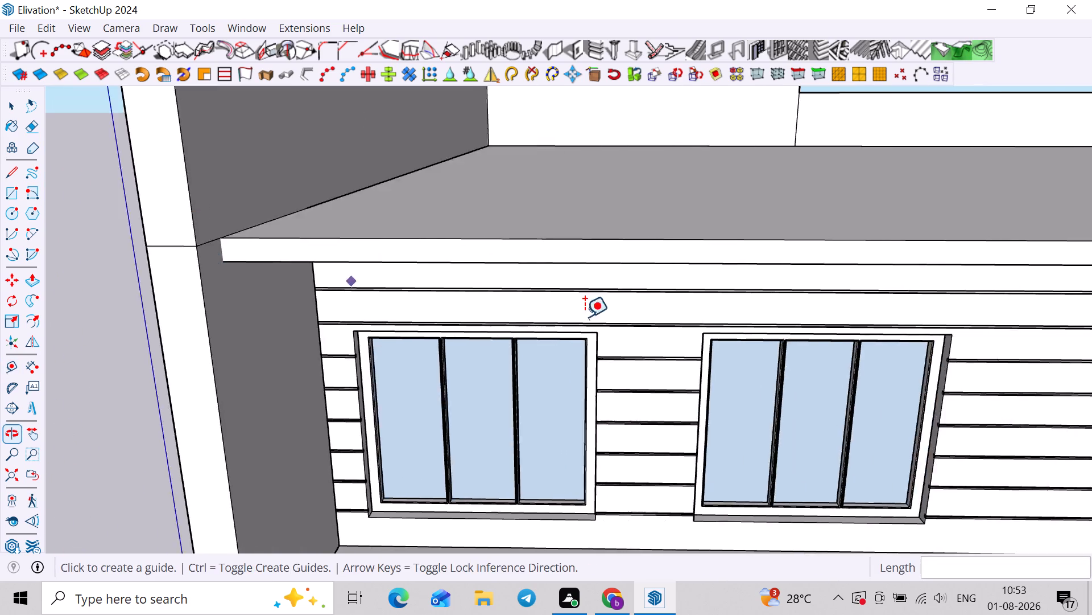
pyautogui.scroll(-4, 677, 317)
pyautogui.moveTo(738, 315); pyautogui.dragTo(426, 263, button='middle')
pyautogui.scroll(-4, 518, 259)
pyautogui.scroll(4, 677, 244)
pyautogui.moveTo(590, 225); pyautogui.dragTo(798, 229, button='middle')
pyautogui.scroll(3, 864, 218)
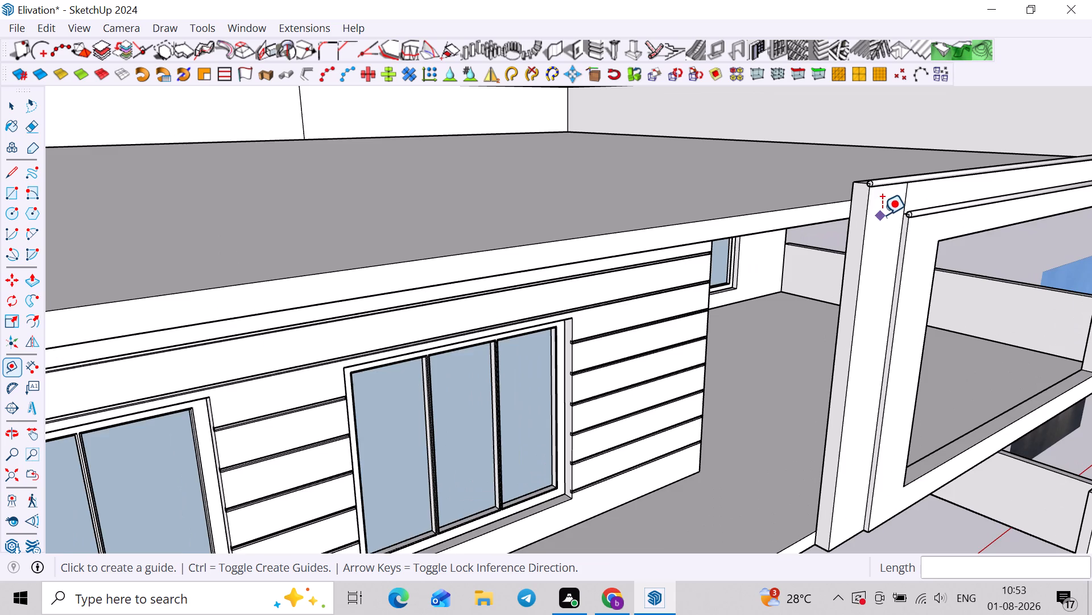
pyautogui.scroll(5, 882, 215)
pyautogui.click(863, 211)
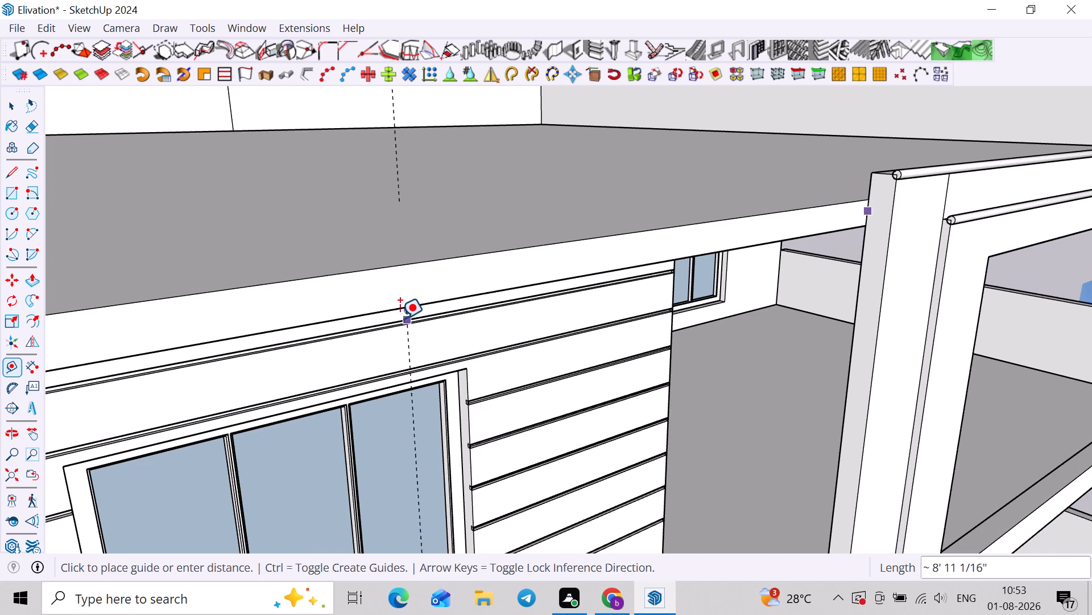
pyautogui.scroll(-12, 400, 318)
pyautogui.keyDown('shift'); pyautogui.moveTo(391, 326); pyautogui.dragTo(585, 235, button='middle'); pyautogui.keyUp('shift')
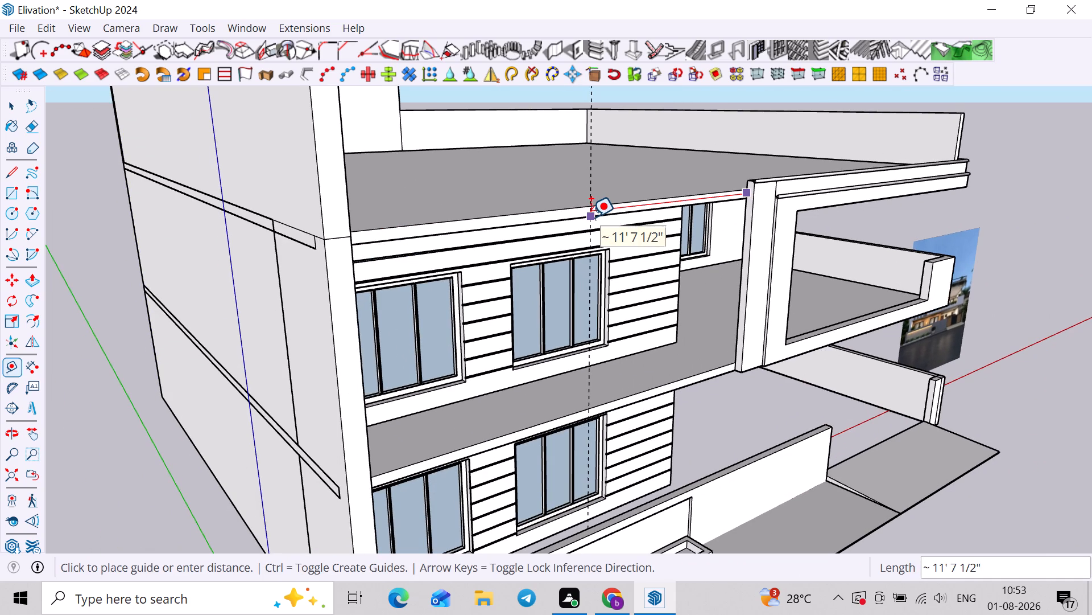
pyautogui.click(371, 232)
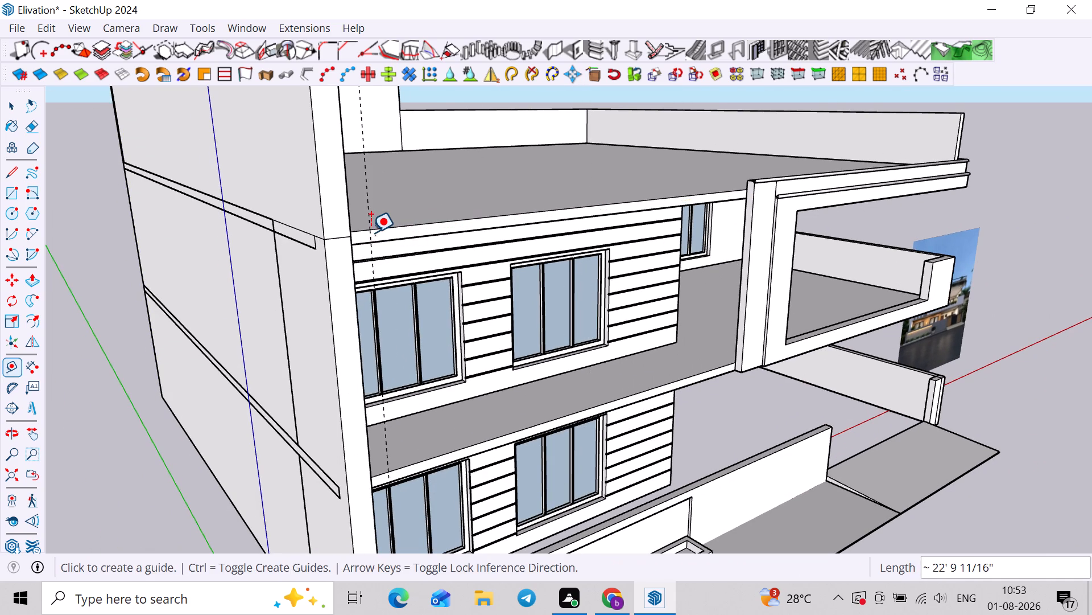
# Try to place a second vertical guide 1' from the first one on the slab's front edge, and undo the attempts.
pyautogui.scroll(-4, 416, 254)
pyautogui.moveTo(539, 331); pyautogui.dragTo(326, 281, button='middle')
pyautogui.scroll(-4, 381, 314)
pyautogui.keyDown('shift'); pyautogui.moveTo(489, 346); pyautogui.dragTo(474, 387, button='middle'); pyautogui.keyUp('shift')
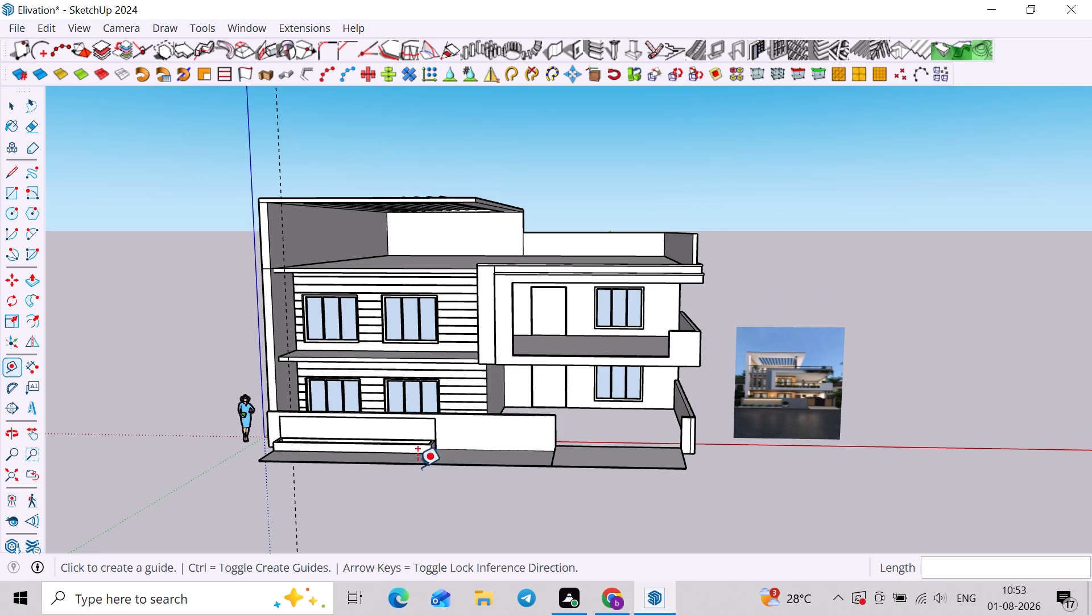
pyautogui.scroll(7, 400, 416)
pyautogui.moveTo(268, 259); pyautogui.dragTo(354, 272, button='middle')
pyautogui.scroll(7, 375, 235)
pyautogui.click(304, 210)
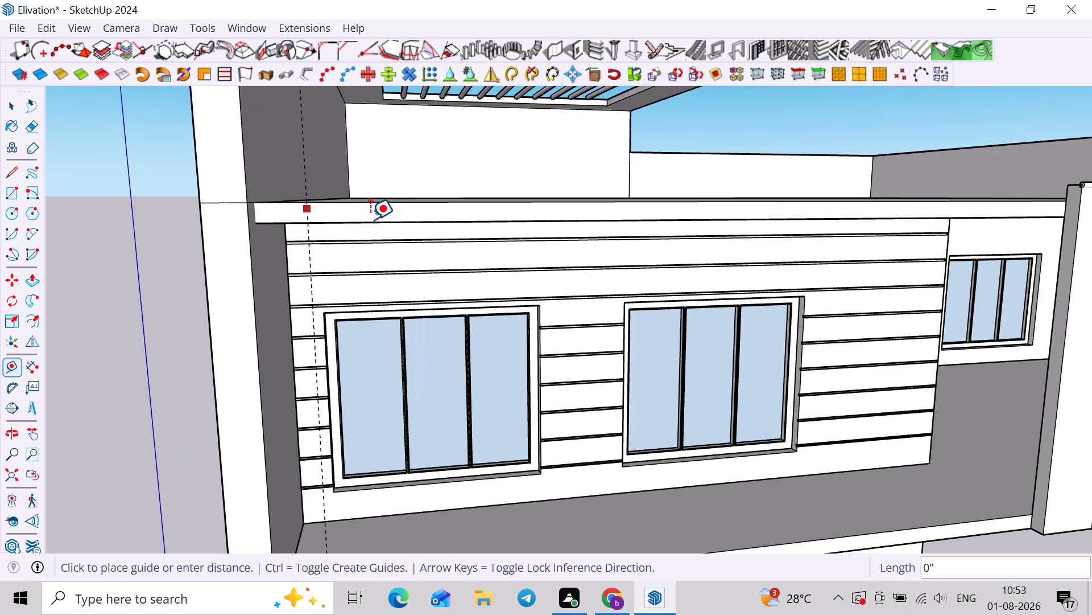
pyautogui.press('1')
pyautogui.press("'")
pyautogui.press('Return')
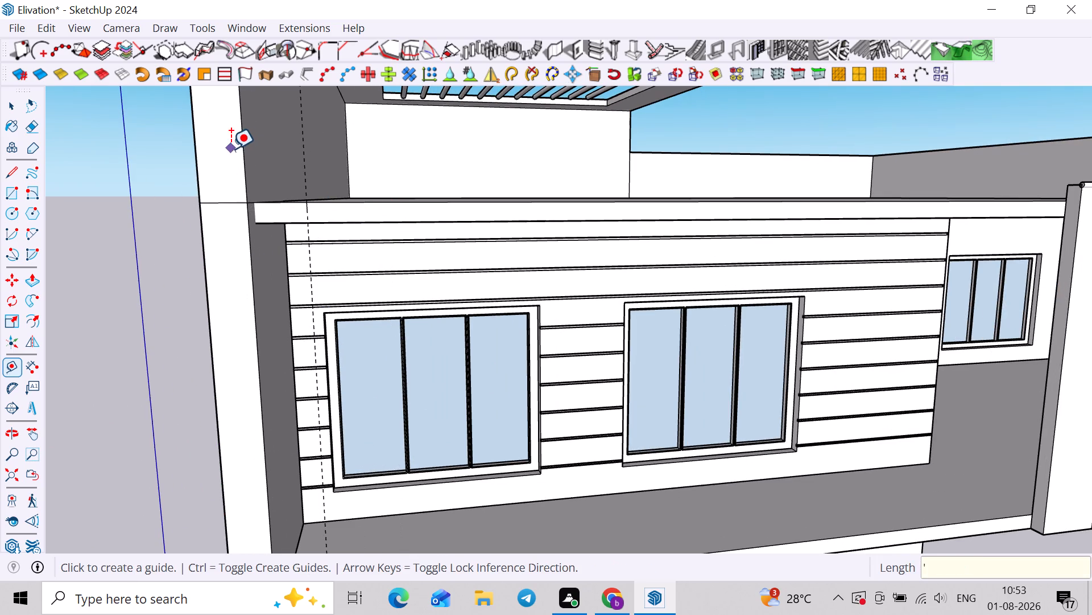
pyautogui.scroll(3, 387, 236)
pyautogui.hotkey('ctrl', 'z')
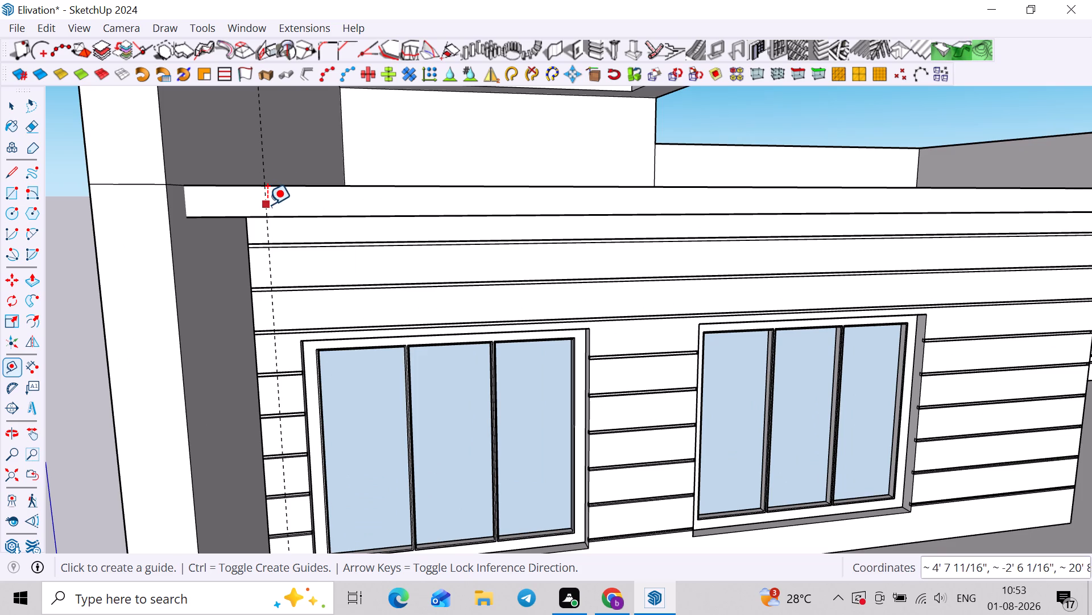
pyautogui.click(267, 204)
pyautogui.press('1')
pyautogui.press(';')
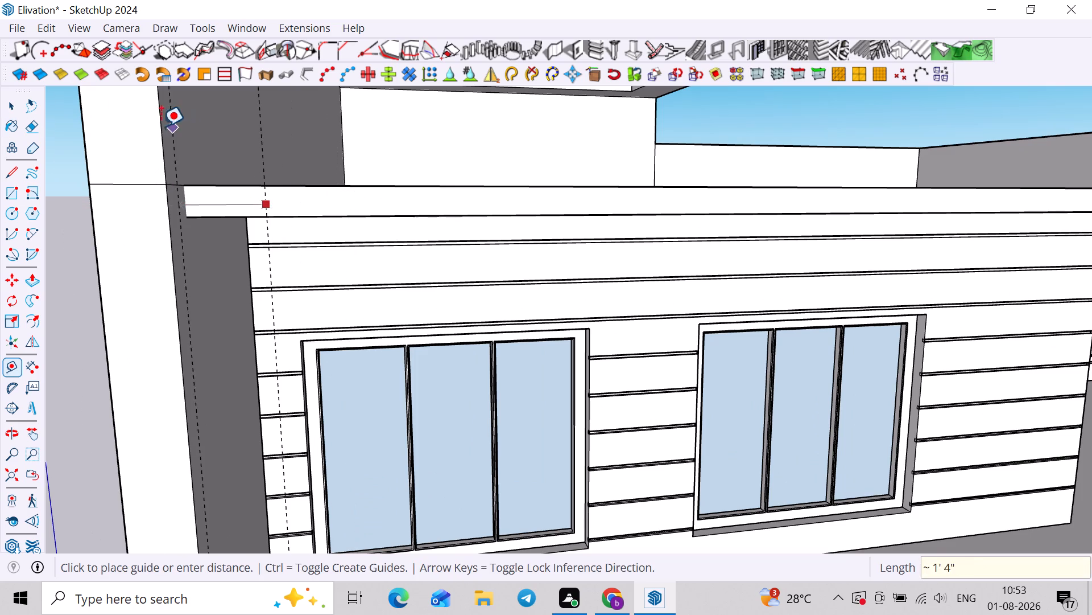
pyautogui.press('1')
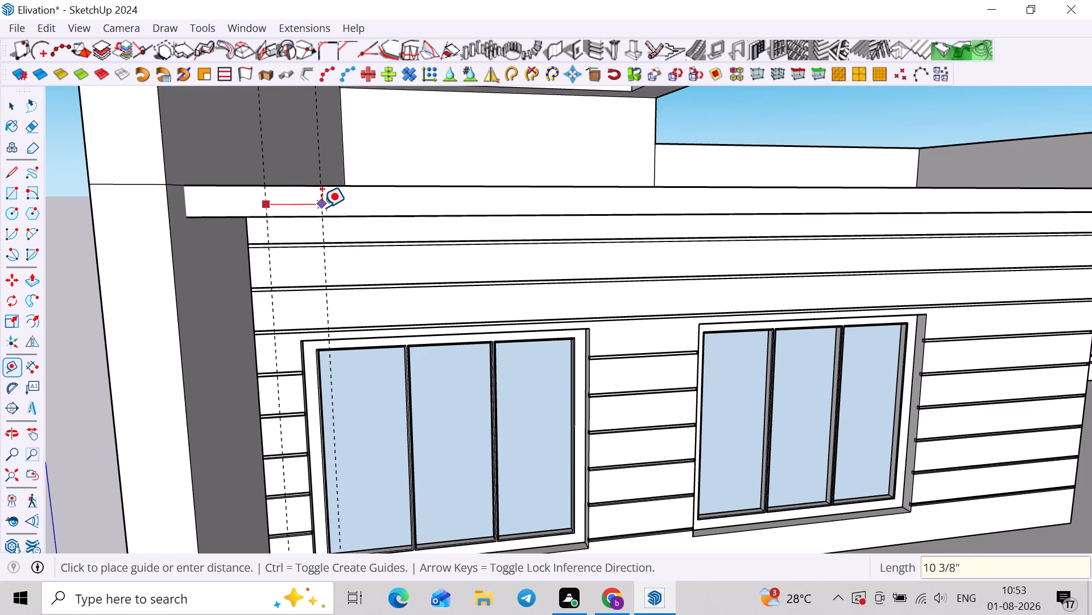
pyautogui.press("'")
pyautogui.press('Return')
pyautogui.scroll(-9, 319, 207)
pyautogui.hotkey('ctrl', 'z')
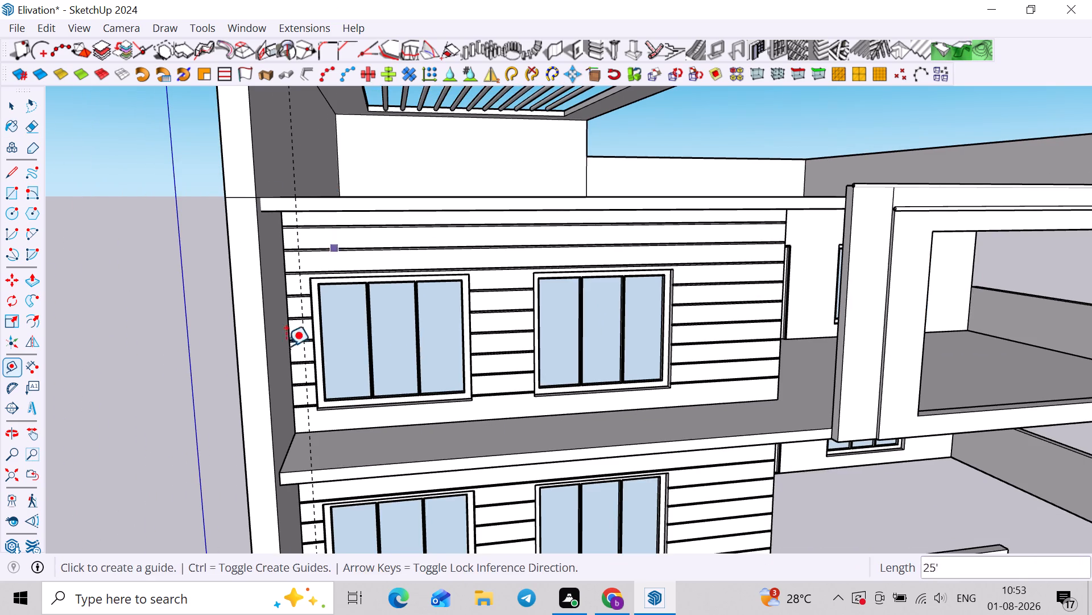
# Place a second vertical guide 1' from the first one, on the side away from the tall side wall.
pyautogui.scroll(2, 309, 326)
pyautogui.moveTo(393, 222); pyautogui.dragTo(350, 285, button='middle')
pyautogui.scroll(3, 223, 331)
pyautogui.click(200, 301)
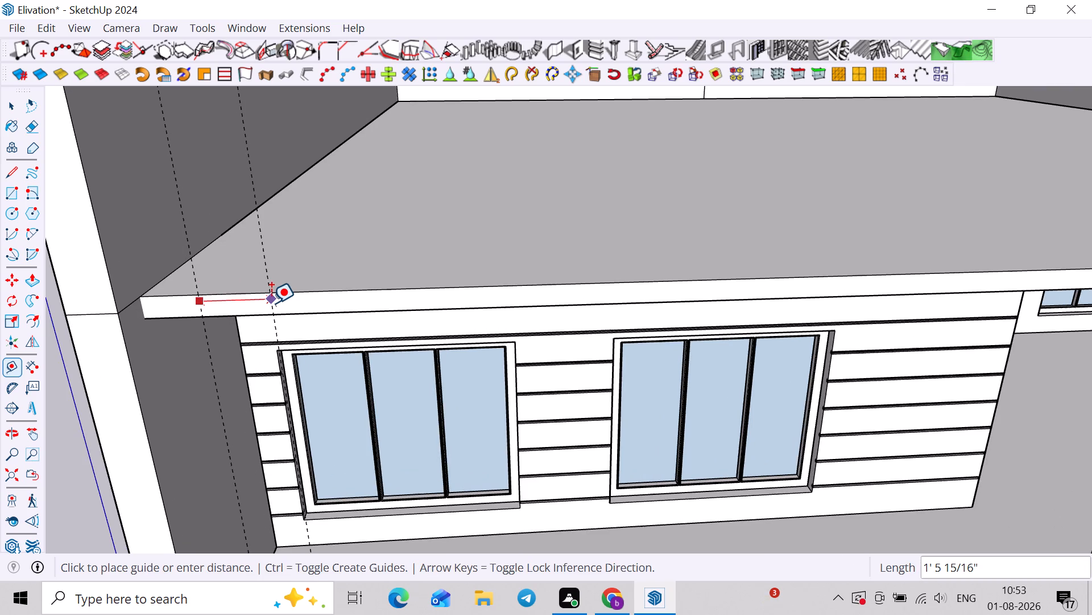
pyautogui.write("1'")
pyautogui.press('Return')
pyautogui.press('space')
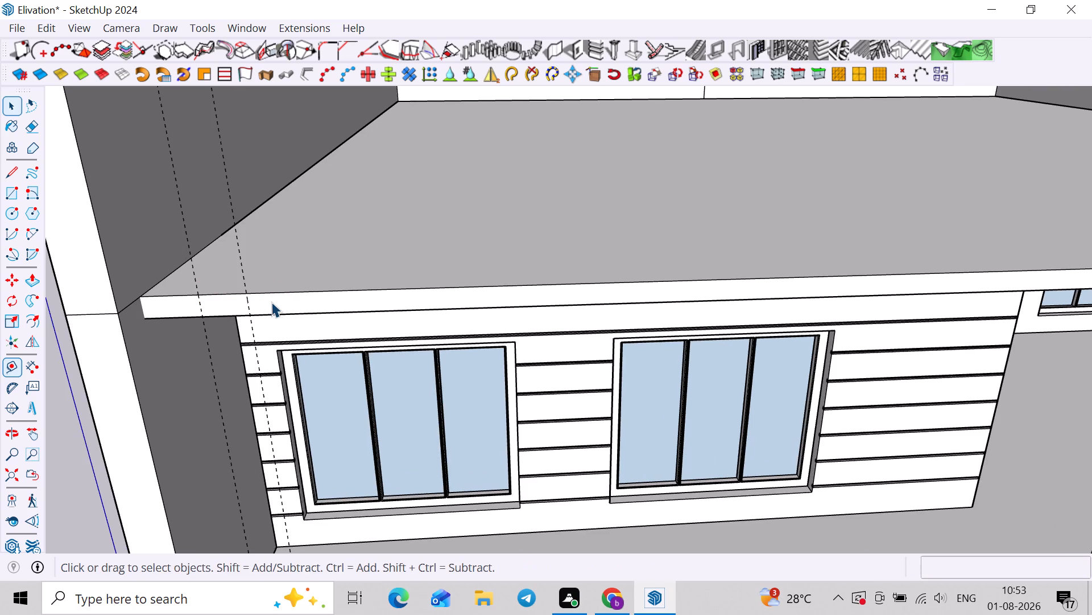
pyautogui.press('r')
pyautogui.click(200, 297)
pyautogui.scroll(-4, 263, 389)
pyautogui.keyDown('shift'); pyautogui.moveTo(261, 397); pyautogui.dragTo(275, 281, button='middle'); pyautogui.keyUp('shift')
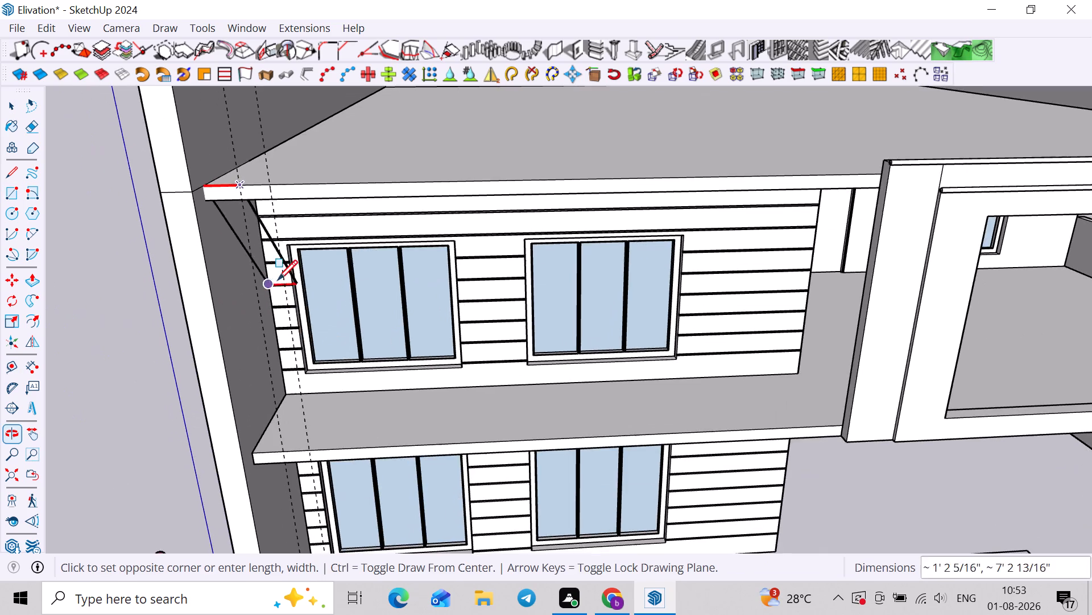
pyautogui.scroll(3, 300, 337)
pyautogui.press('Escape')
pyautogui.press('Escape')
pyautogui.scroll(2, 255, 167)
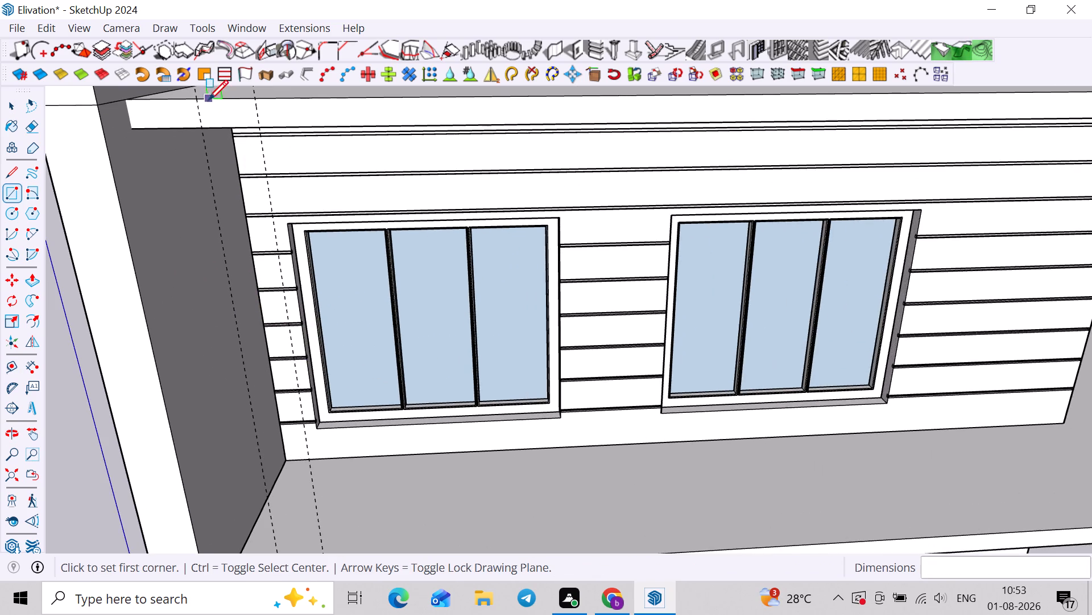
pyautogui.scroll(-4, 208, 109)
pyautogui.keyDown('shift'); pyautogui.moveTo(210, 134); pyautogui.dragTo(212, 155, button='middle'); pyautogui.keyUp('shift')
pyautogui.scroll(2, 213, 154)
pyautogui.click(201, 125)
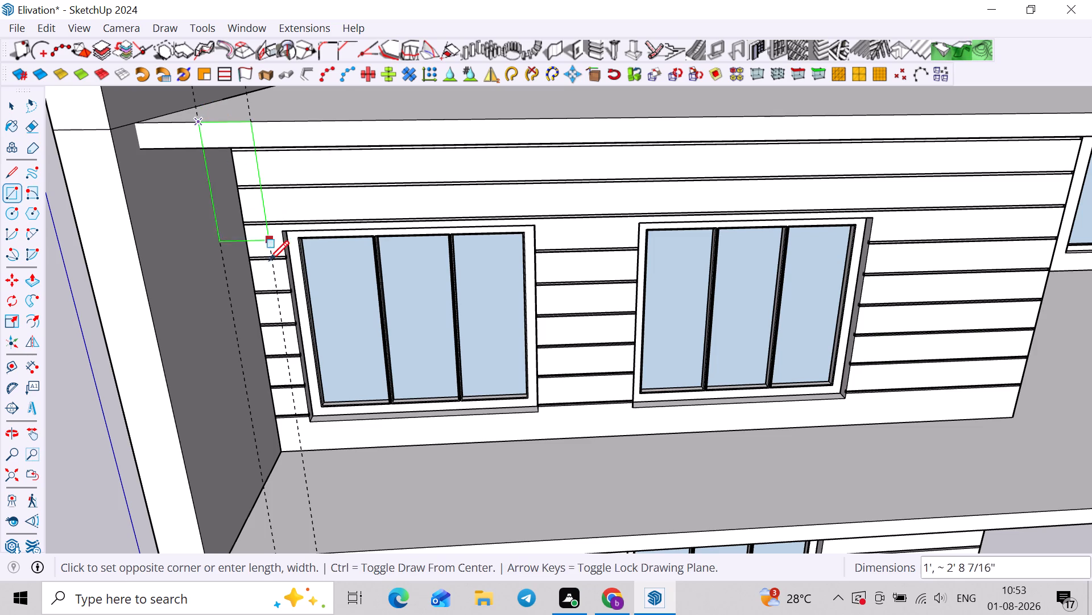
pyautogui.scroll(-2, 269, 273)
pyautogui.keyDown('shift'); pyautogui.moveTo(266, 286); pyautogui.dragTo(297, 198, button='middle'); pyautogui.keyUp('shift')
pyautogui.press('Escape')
# Draw a 1' wide, about 11' 3" high rectangle between the guides, from the roof slab's top edge to the lower slab's bottom edge.
pyautogui.scroll(-5, 291, 220)
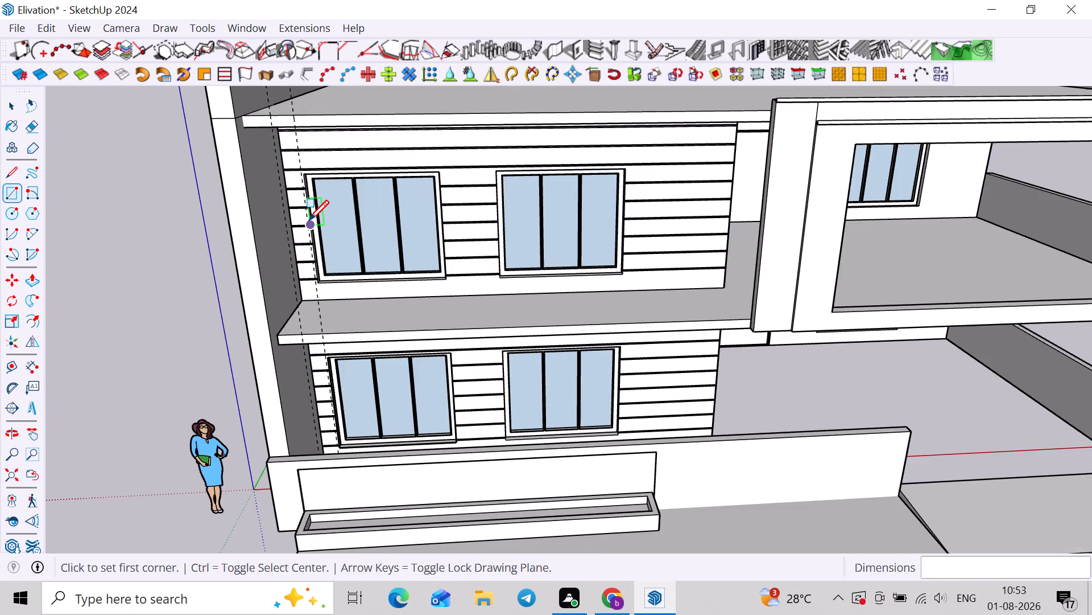
pyautogui.keyDown('shift'); pyautogui.moveTo(313, 208); pyautogui.dragTo(313, 304, button='middle'); pyautogui.keyUp('shift')
pyautogui.moveTo(308, 300); pyautogui.dragTo(342, 264, button='middle')
pyautogui.scroll(3, 322, 193)
pyautogui.click(336, 177)
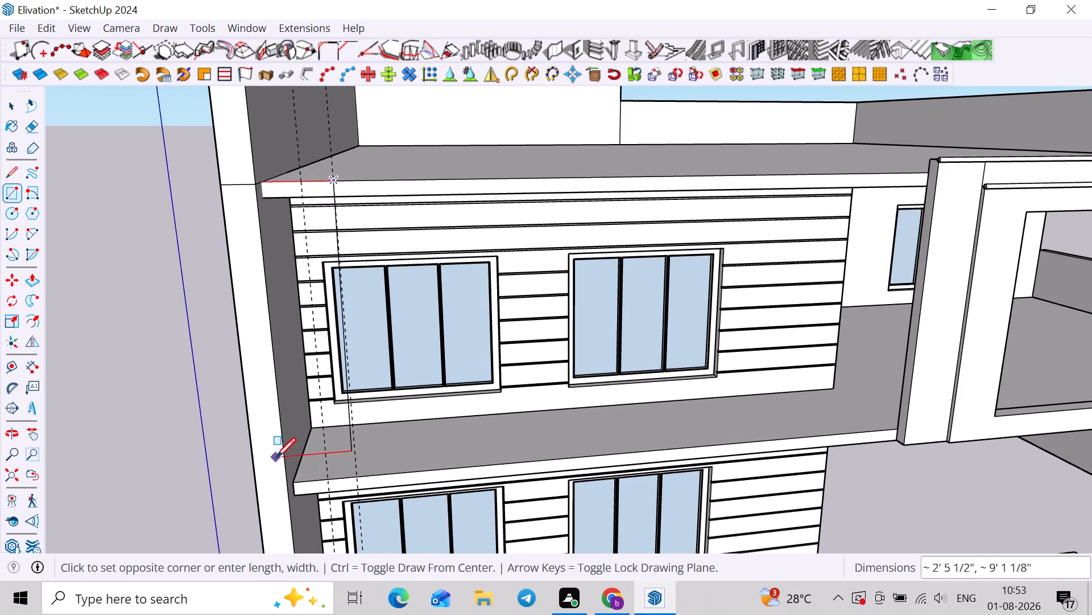
pyautogui.keyDown('shift'); pyautogui.moveTo(278, 448); pyautogui.dragTo(300, 413, button='middle'); pyautogui.keyUp('shift')
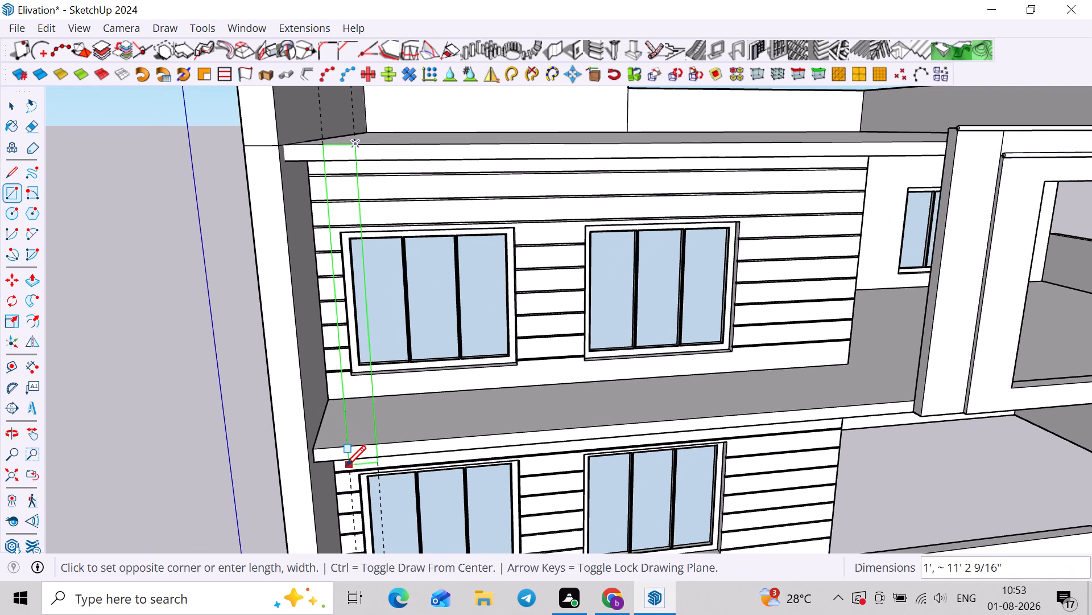
pyautogui.press('Right')
pyautogui.press('Left')
pyautogui.scroll(2, 345, 467)
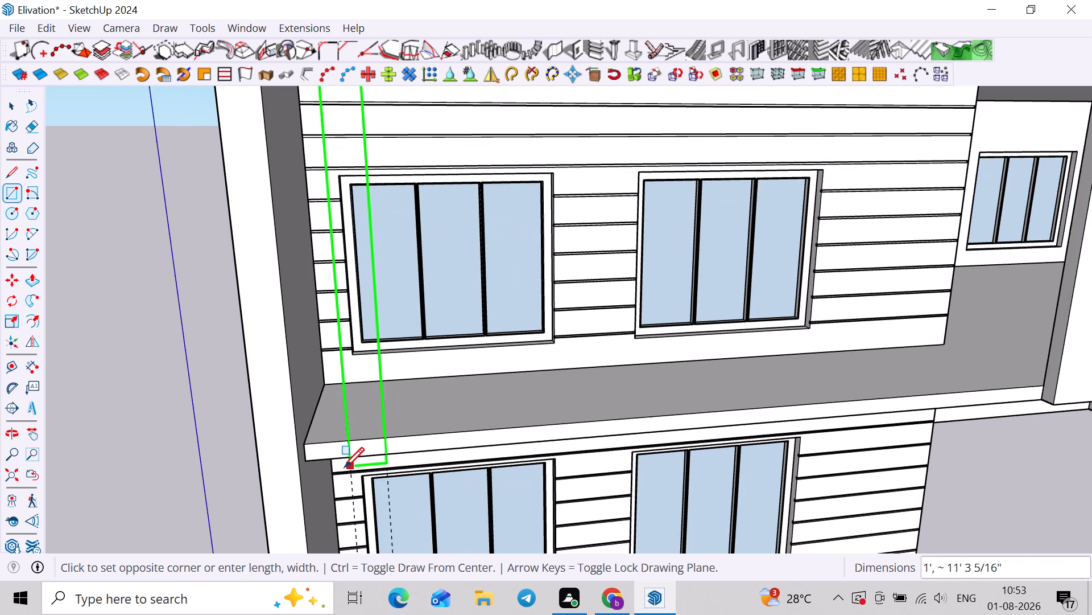
pyautogui.click(348, 460)
# Make the new vertical rectangle, including its edges, into a group.
pyautogui.scroll(-4, 348, 459)
pyautogui.moveTo(365, 422); pyautogui.dragTo(341, 432, button='middle')
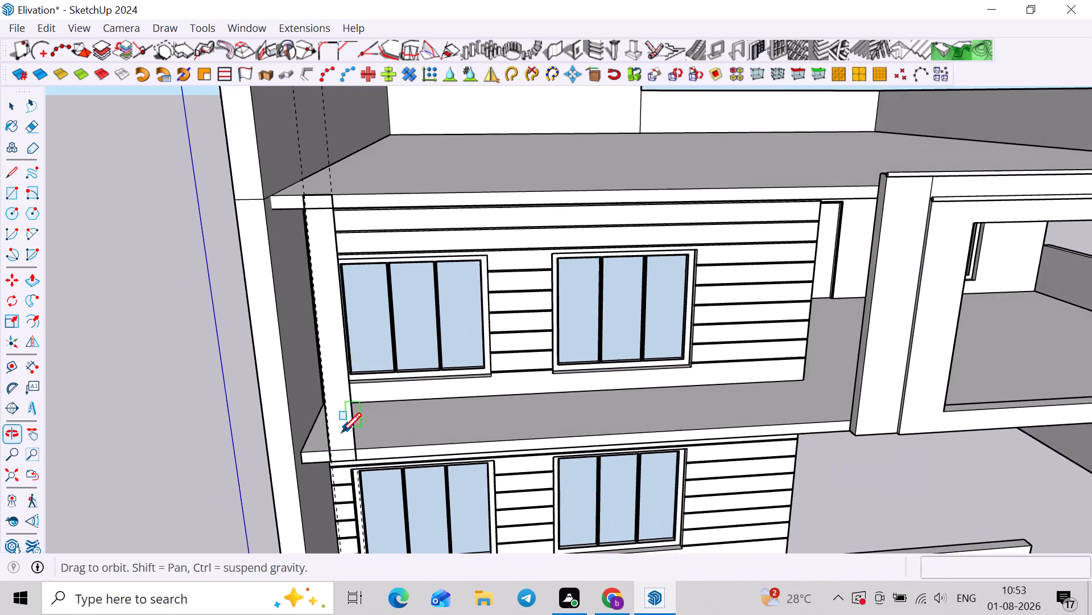
pyautogui.moveTo(341, 432); pyautogui.dragTo(342, 433, button='middle')
pyautogui.press('space')
pyautogui.doubleClick(330, 400)
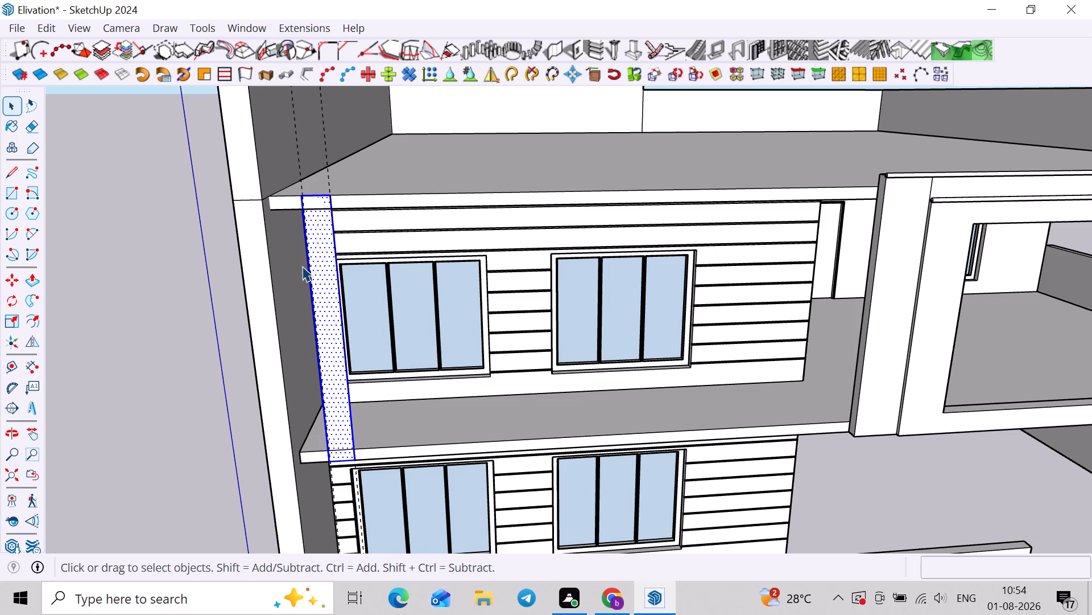
pyautogui.rightClick(322, 257)
pyautogui.click(351, 165)
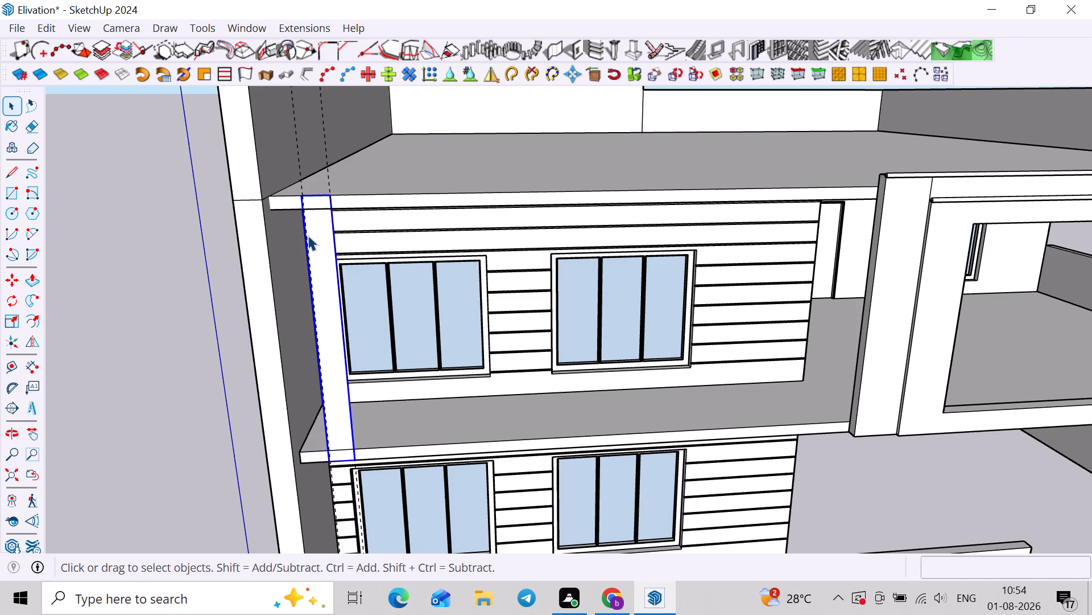
# Open the strip's group and pull its front face out 1' to form a post.
pyautogui.doubleClick(317, 231)
pyautogui.press('p')
pyautogui.click(317, 229)
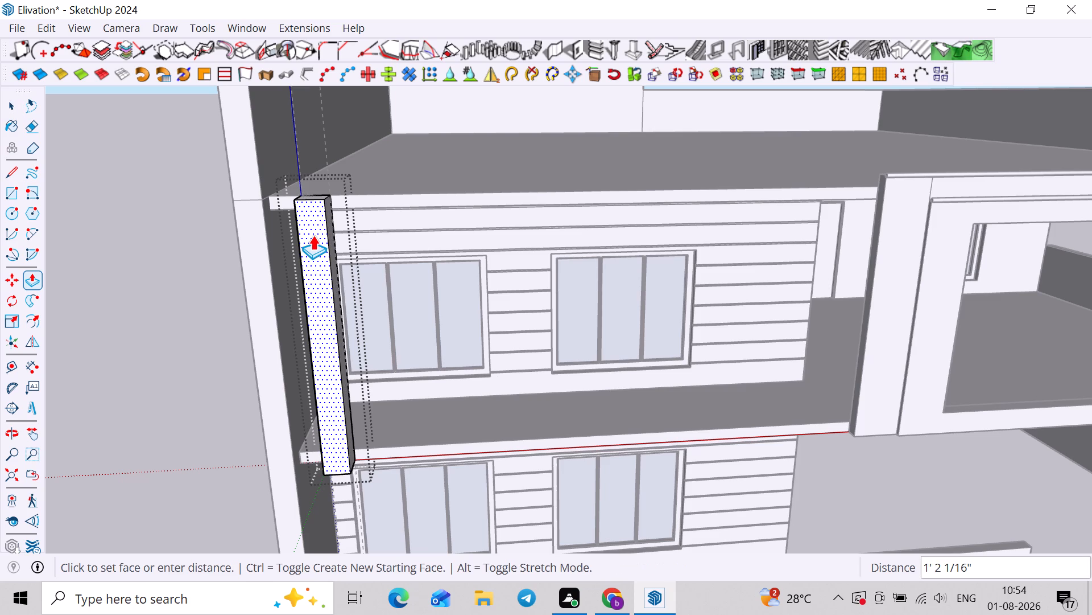
pyautogui.write("1'")
pyautogui.press('Return')
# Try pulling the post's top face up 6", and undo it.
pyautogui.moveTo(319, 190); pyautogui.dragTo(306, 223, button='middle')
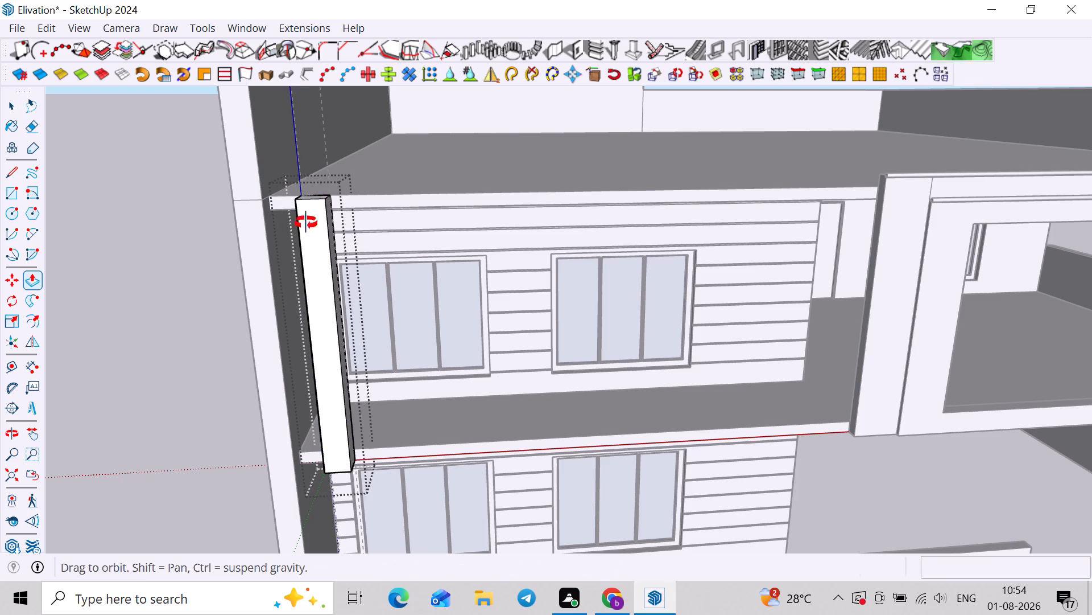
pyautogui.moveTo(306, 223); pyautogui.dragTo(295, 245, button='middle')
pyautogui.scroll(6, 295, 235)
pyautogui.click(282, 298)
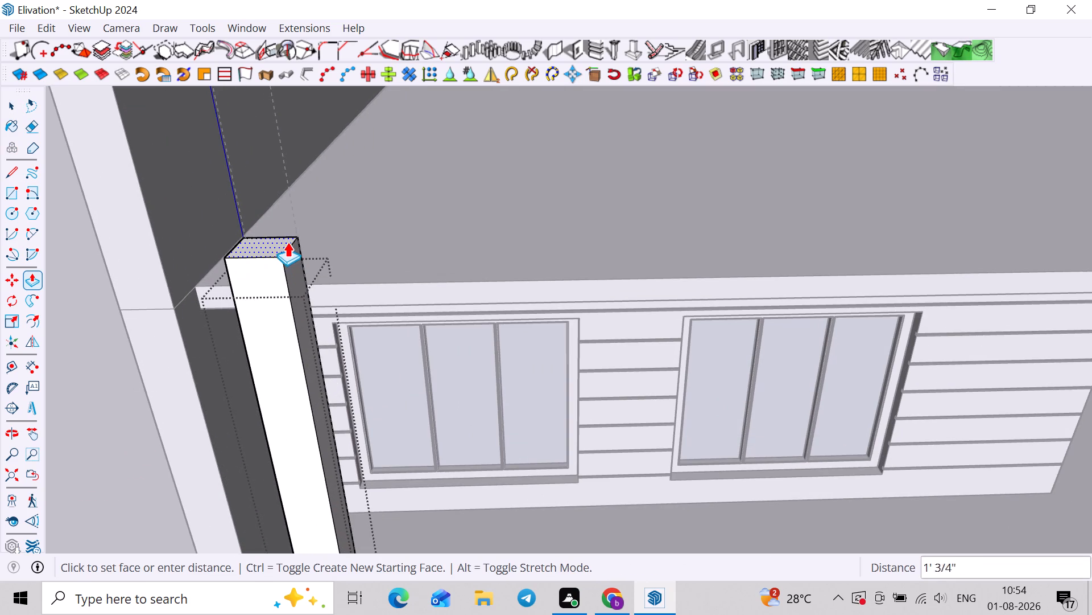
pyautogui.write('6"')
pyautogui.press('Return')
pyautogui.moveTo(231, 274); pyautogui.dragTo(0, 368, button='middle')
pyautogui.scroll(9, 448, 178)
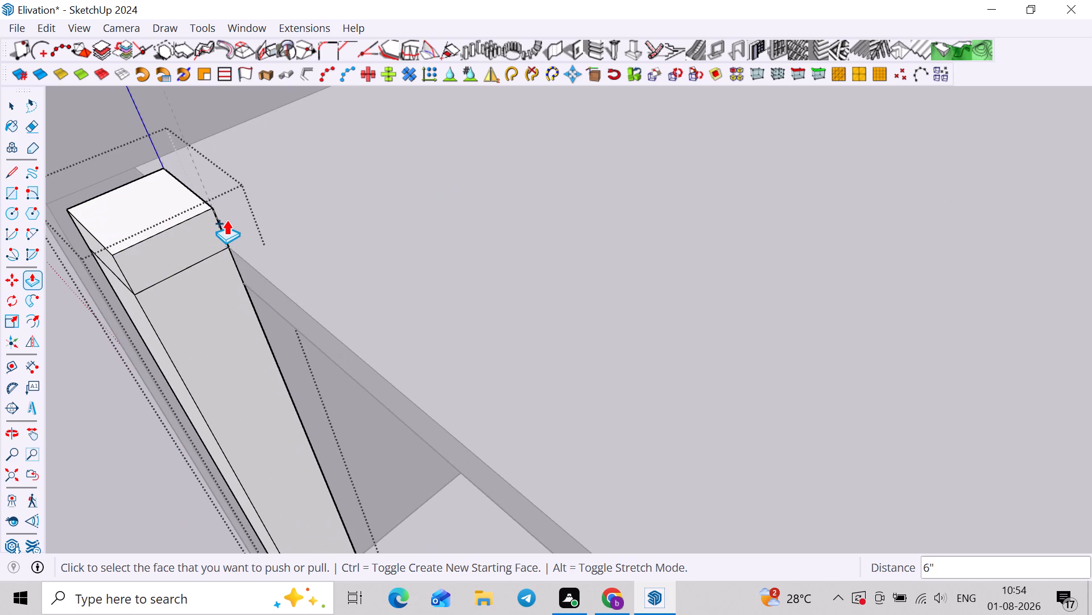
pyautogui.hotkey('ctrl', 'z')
# Pull the post's top face up 1' as a new segment.
pyautogui.scroll(2, 218, 222)
pyautogui.click(198, 230)
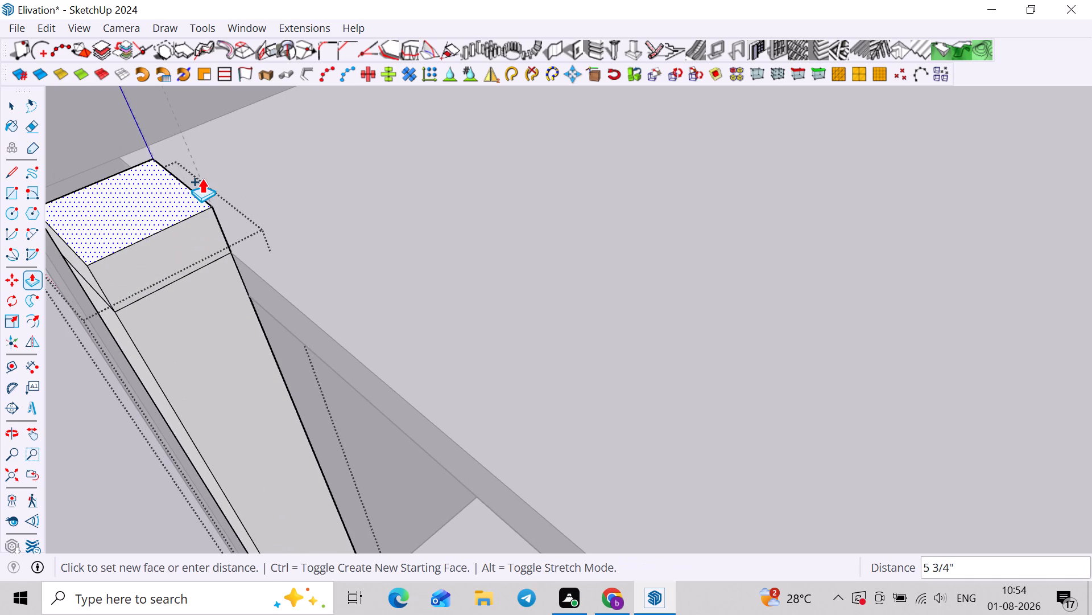
pyautogui.write("1'")
pyautogui.press('Return')
# Pull the back face of the post's top segment about 3' 6" inward over the roof slab to form an arm.
pyautogui.moveTo(169, 217); pyautogui.dragTo(48, 231, button='middle')
pyautogui.scroll(3, 274, 146)
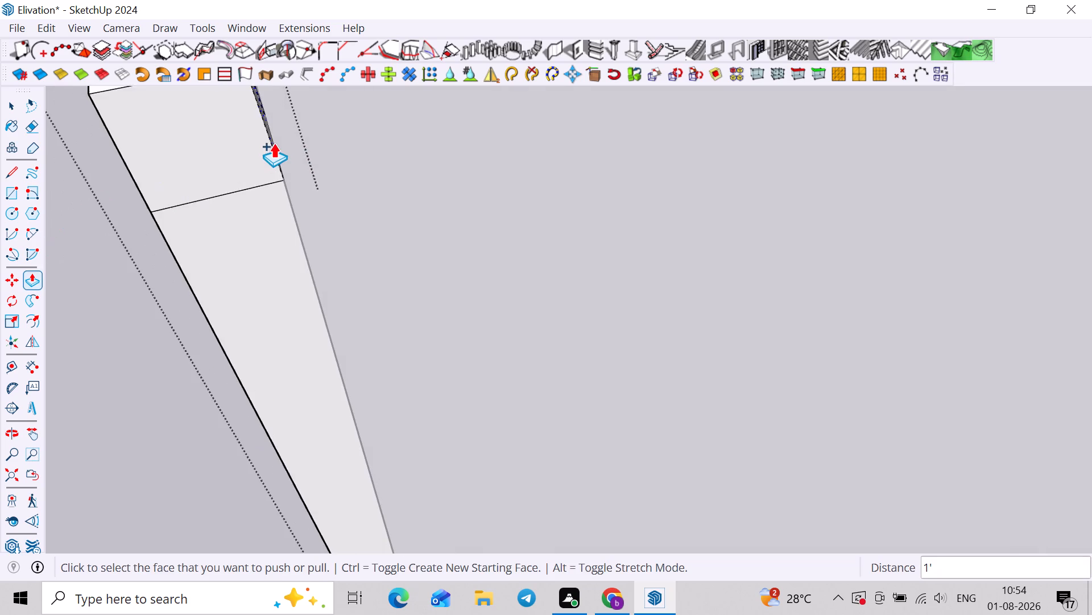
pyautogui.scroll(1, 274, 143)
pyautogui.keyDown('shift'); pyautogui.moveTo(267, 186); pyautogui.dragTo(246, 292, button='middle'); pyautogui.keyUp('shift')
pyautogui.click(242, 195)
pyautogui.scroll(-4, 679, 187)
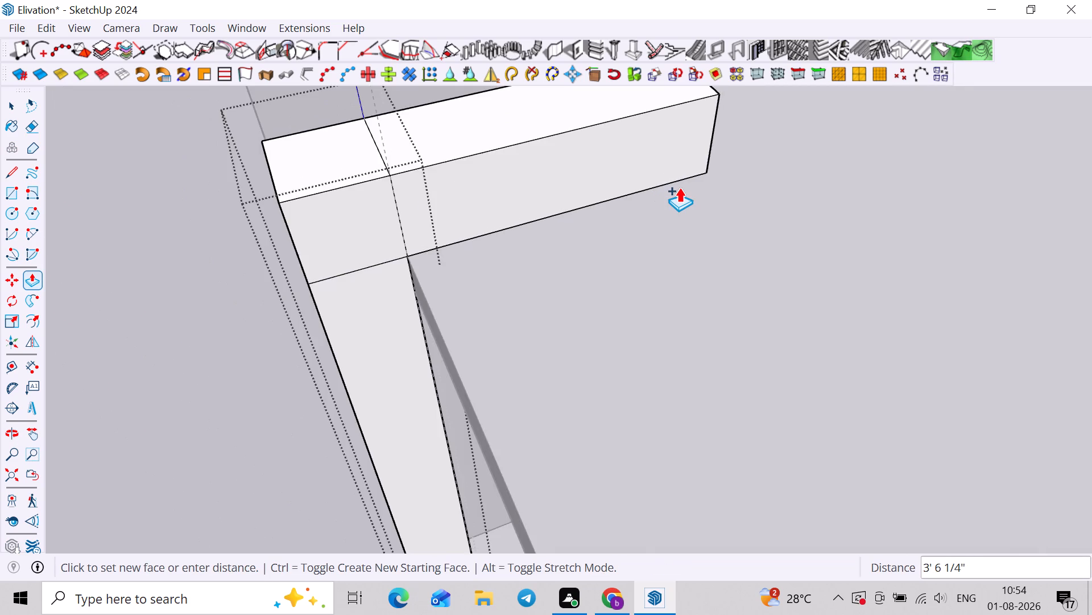
pyautogui.scroll(-3, 679, 187)
pyautogui.click(679, 187)
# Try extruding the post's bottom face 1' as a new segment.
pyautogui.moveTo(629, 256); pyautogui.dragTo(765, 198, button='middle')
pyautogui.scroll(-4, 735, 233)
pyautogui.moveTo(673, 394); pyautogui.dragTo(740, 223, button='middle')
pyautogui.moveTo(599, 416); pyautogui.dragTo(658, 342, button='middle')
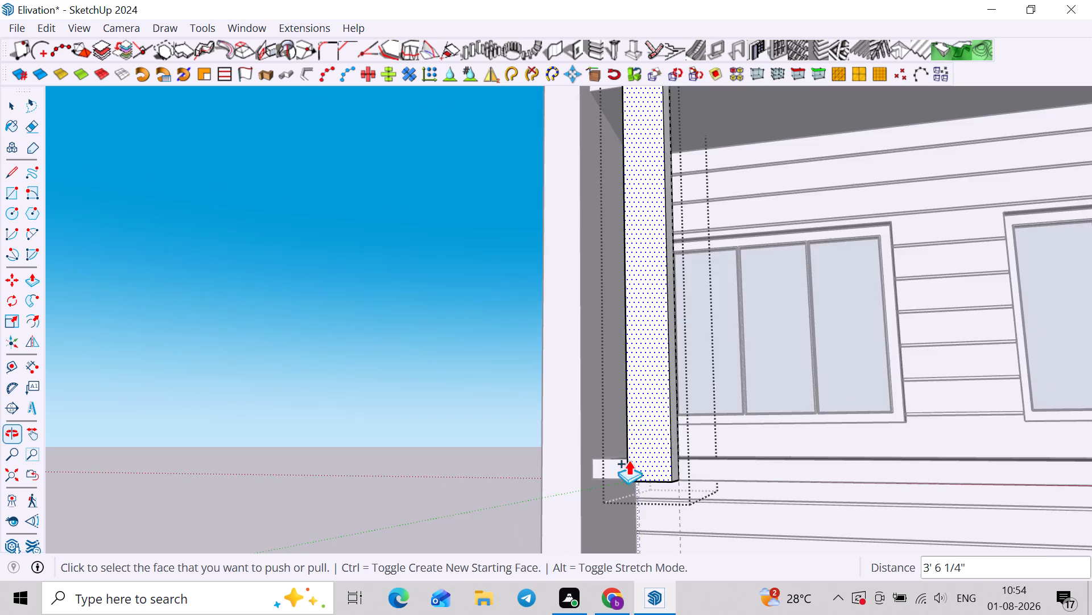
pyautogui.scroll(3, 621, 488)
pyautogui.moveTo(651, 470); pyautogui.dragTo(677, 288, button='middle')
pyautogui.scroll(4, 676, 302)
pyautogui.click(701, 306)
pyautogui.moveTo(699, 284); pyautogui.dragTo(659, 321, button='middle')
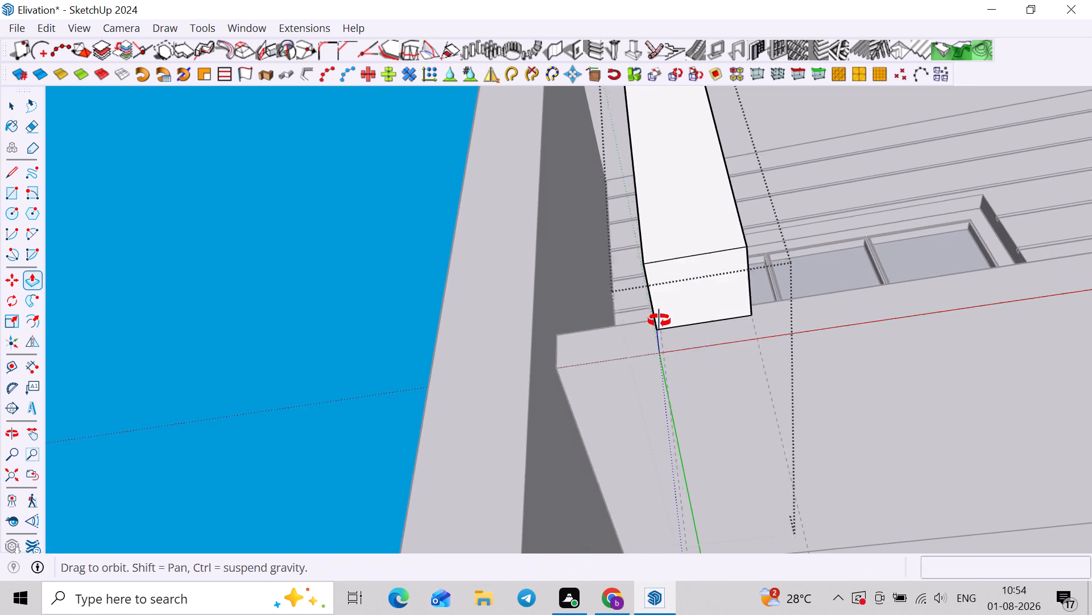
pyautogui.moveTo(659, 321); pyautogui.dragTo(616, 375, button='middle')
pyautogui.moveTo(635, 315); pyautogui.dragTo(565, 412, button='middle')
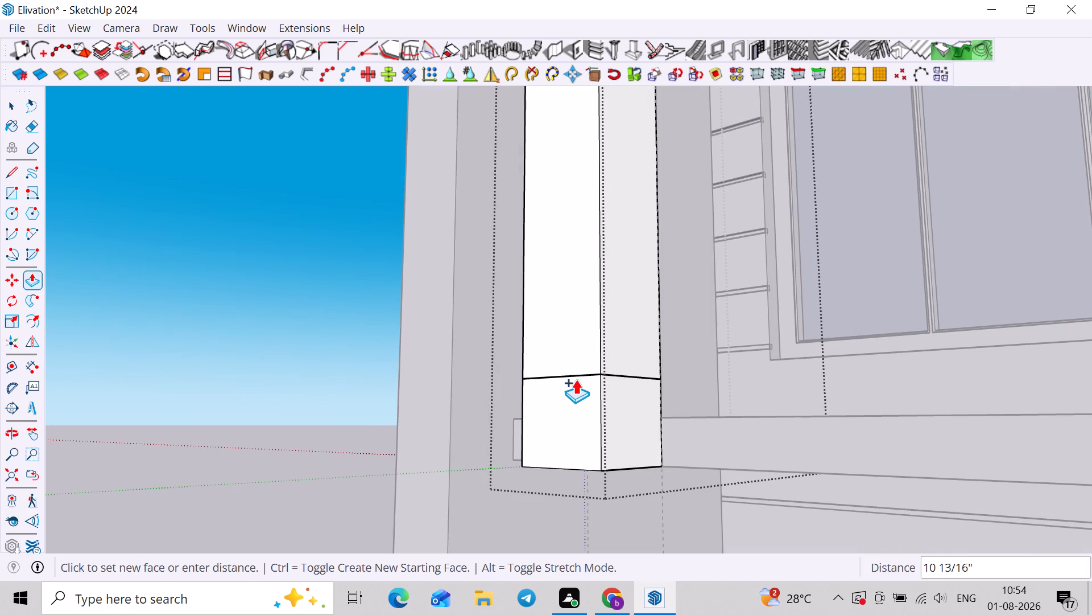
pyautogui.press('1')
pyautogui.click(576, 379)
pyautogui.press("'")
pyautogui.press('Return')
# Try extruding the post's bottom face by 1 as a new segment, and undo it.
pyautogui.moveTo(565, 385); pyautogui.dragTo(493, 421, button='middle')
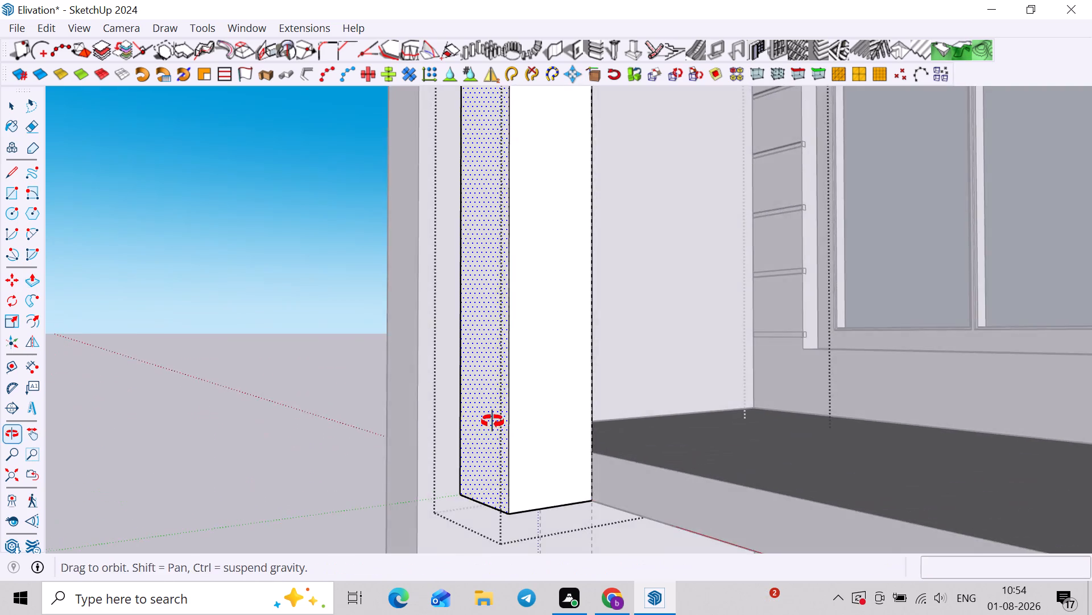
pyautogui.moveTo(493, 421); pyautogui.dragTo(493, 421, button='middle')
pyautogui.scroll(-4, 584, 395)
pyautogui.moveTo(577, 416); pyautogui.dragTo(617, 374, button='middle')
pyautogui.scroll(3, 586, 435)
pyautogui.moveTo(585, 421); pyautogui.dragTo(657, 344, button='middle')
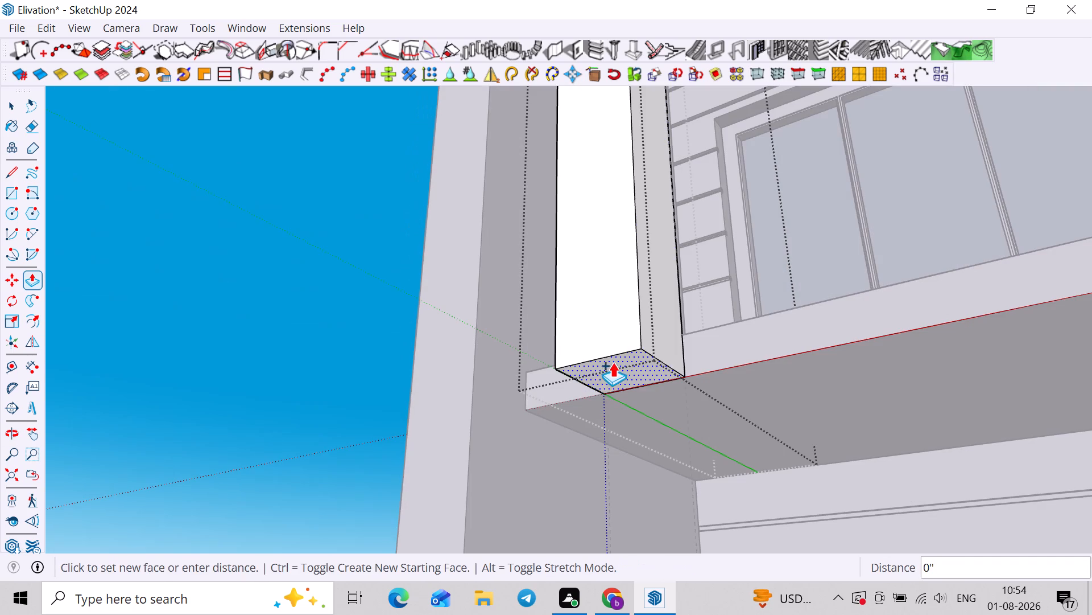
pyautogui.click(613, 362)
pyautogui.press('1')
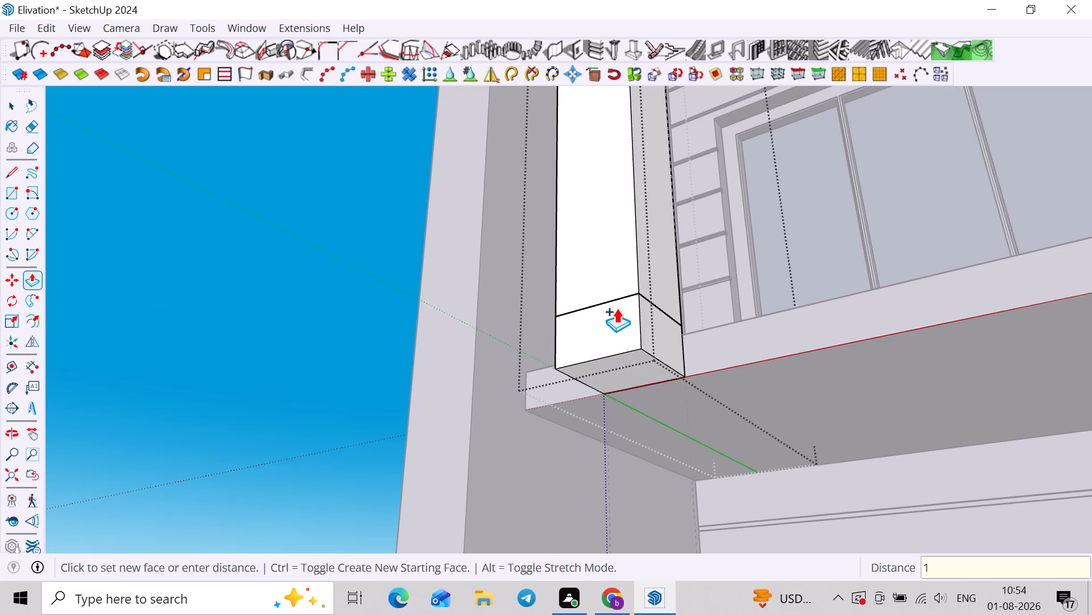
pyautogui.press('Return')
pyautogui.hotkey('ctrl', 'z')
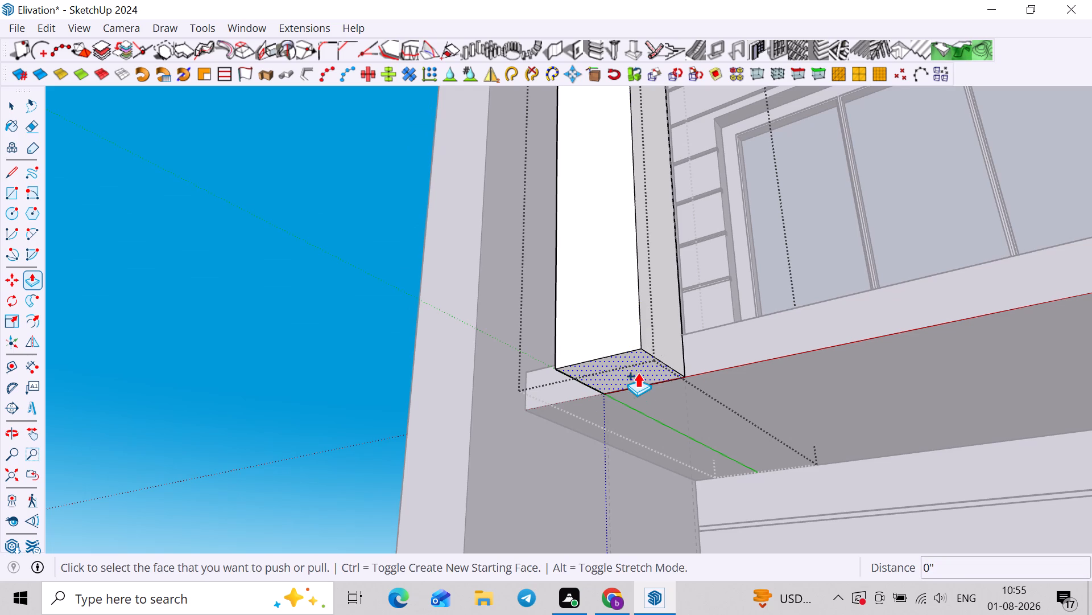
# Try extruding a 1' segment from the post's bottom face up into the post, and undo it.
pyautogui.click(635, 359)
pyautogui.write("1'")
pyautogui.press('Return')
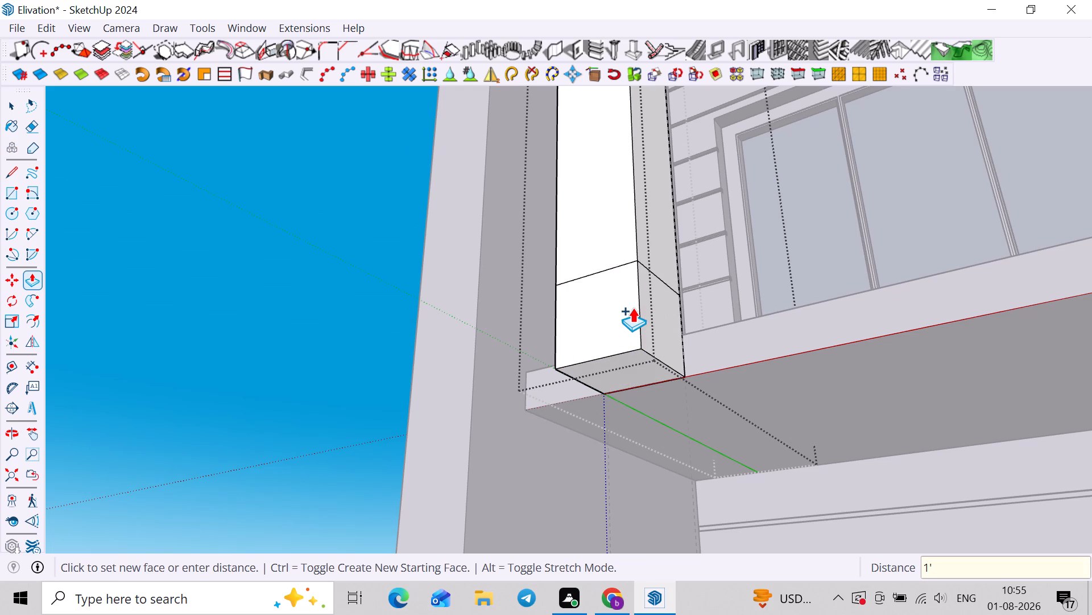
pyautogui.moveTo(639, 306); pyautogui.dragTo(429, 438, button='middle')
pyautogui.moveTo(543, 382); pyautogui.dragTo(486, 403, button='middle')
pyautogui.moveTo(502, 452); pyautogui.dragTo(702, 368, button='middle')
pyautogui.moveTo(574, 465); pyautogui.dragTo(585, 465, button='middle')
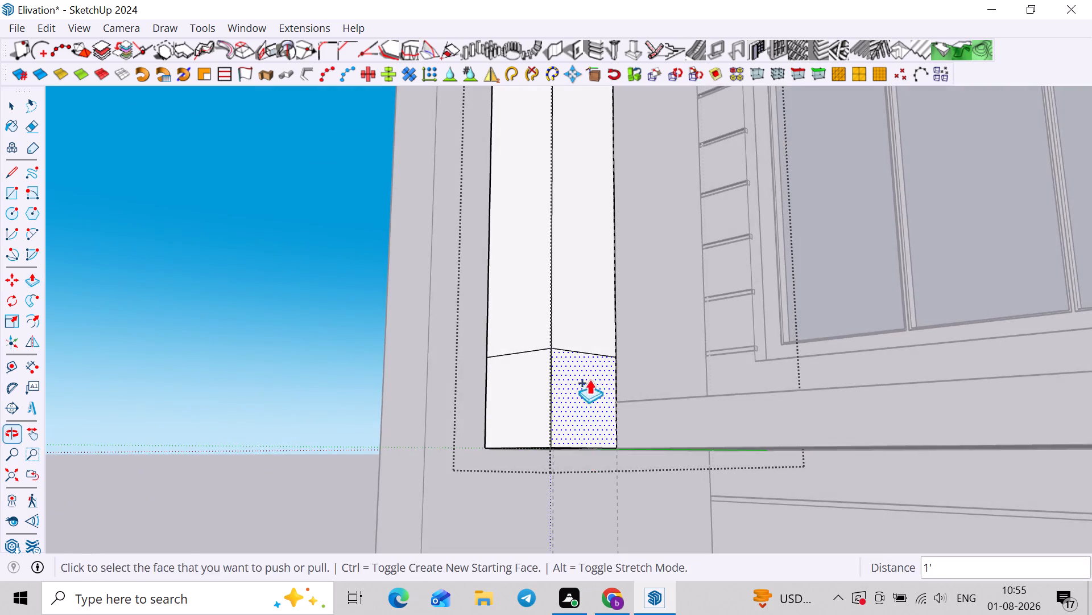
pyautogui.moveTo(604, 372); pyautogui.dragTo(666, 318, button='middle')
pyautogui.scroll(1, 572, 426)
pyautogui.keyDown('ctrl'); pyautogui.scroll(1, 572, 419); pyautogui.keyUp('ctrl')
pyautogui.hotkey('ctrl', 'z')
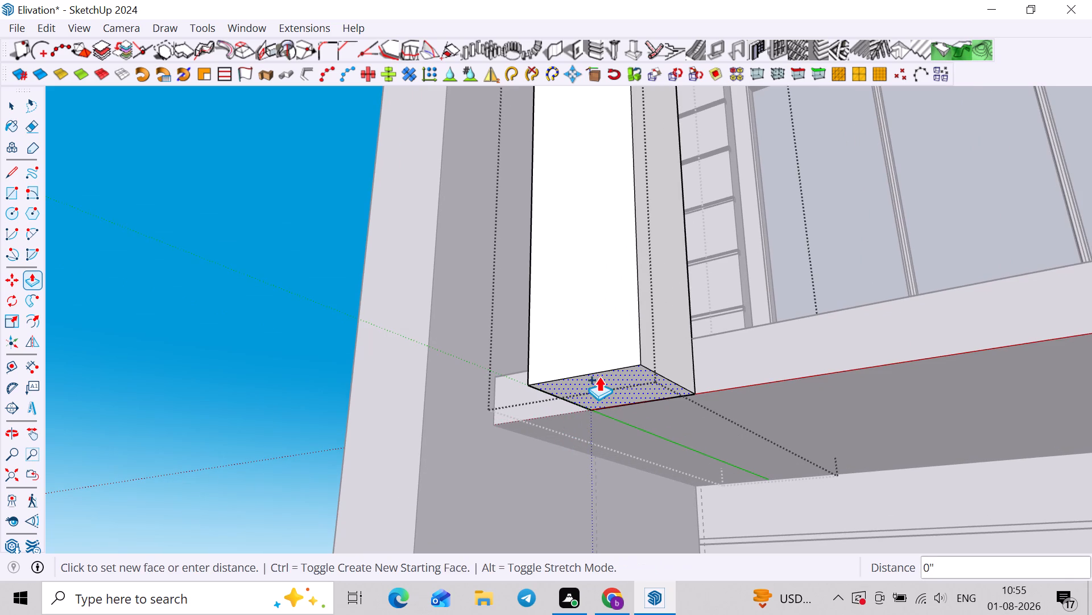
# Pull the post's bottom face down 1' as a new segment below the lower slab.
pyautogui.click(599, 376)
pyautogui.write("1'")
pyautogui.press('Return')
# Pull the back face of the post's bottom segment about 2' 10" inward under the lower slab, and close the group.
pyautogui.moveTo(626, 423); pyautogui.dragTo(454, 461, button='middle')
pyautogui.moveTo(648, 458); pyautogui.dragTo(512, 469, button='middle')
pyautogui.scroll(1, 491, 482)
pyautogui.click(492, 474)
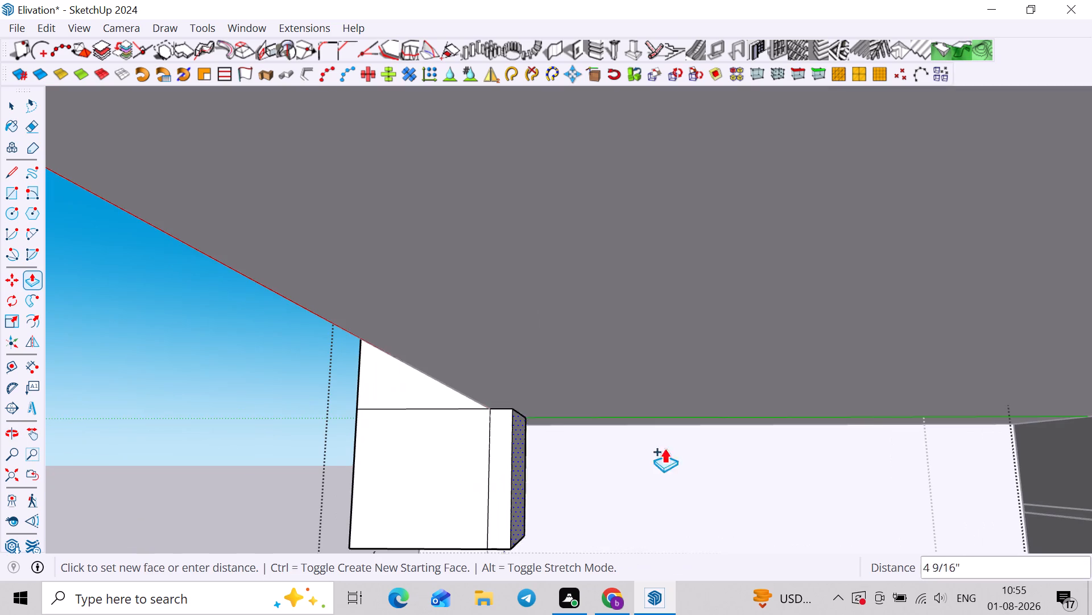
pyautogui.click(875, 386)
pyautogui.scroll(-13, 873, 385)
pyautogui.moveTo(711, 457); pyautogui.dragTo(914, 466, button='middle')
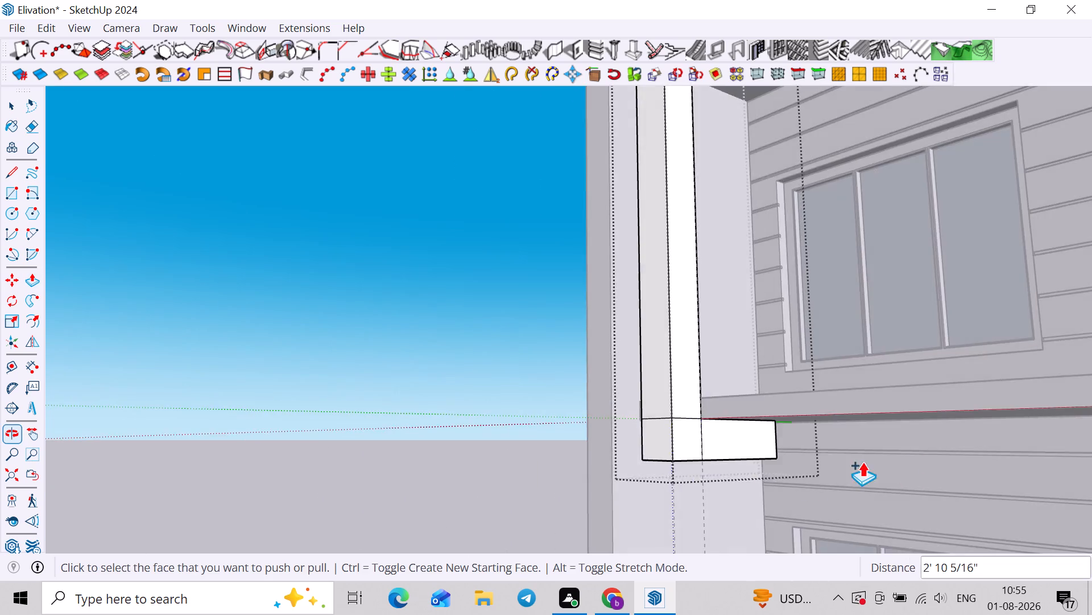
pyautogui.scroll(-8, 818, 472)
pyautogui.moveTo(558, 432); pyautogui.dragTo(784, 478, button='middle')
pyautogui.press('space')
pyautogui.click(594, 385)
# Make the post with its two arms a component.
pyautogui.scroll(2, 834, 356)
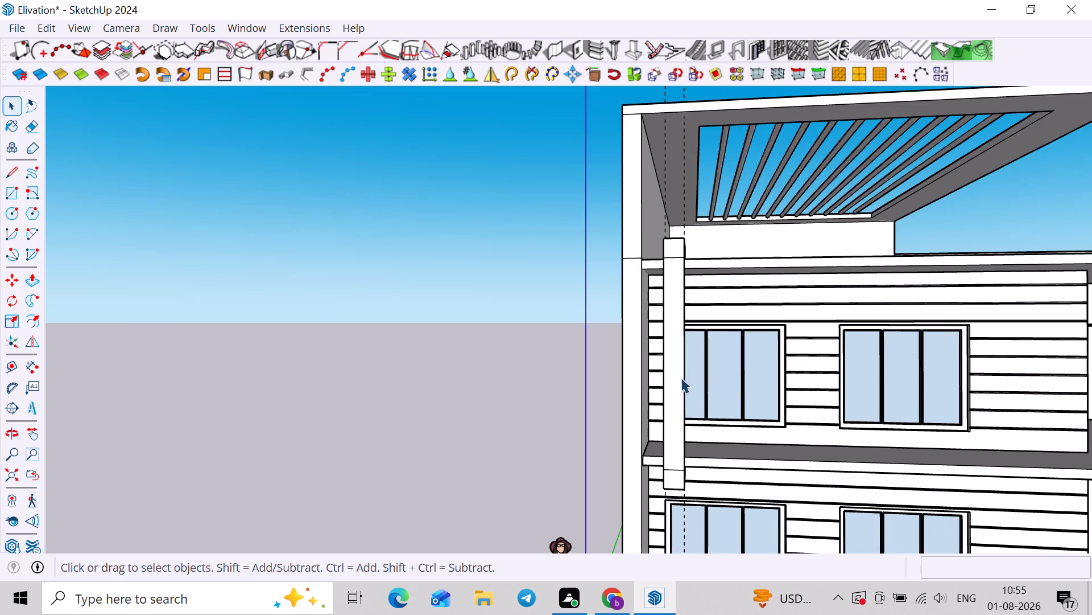
pyautogui.click(681, 377)
pyautogui.rightClick(676, 369)
pyautogui.click(721, 134)
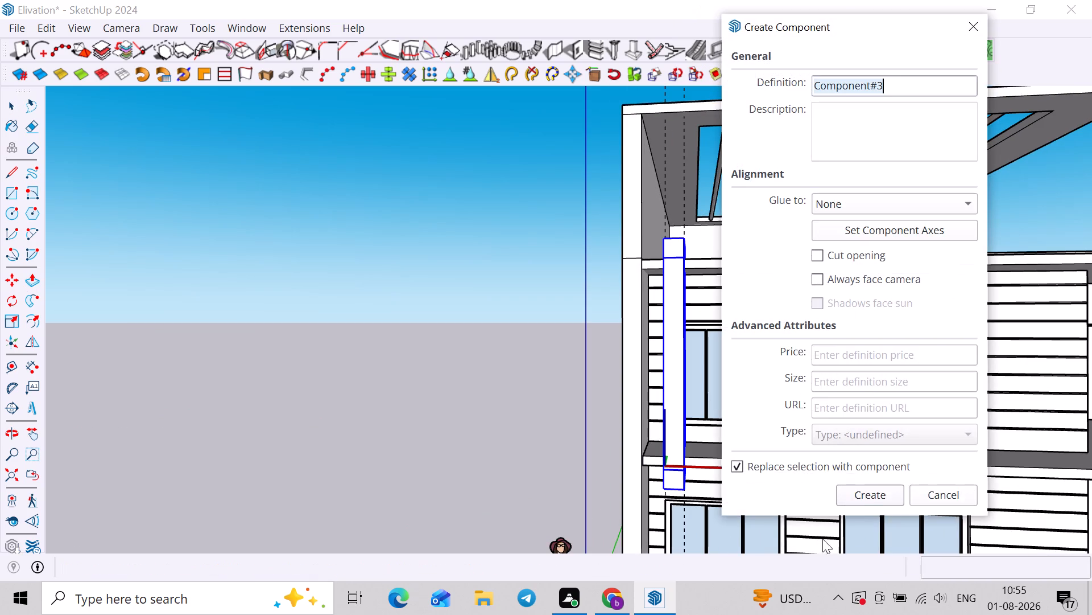
pyautogui.click(864, 496)
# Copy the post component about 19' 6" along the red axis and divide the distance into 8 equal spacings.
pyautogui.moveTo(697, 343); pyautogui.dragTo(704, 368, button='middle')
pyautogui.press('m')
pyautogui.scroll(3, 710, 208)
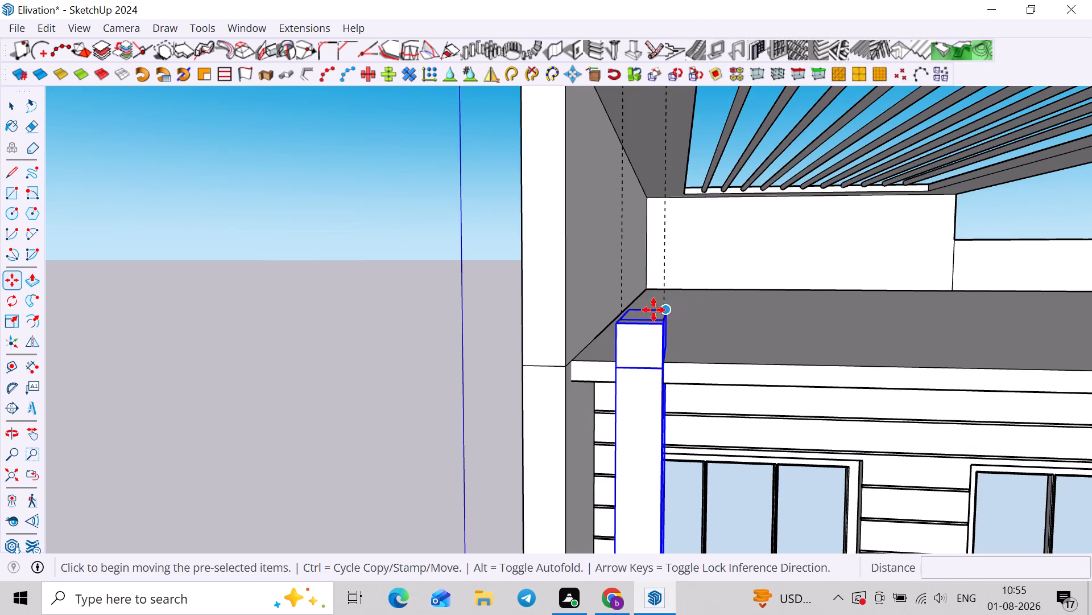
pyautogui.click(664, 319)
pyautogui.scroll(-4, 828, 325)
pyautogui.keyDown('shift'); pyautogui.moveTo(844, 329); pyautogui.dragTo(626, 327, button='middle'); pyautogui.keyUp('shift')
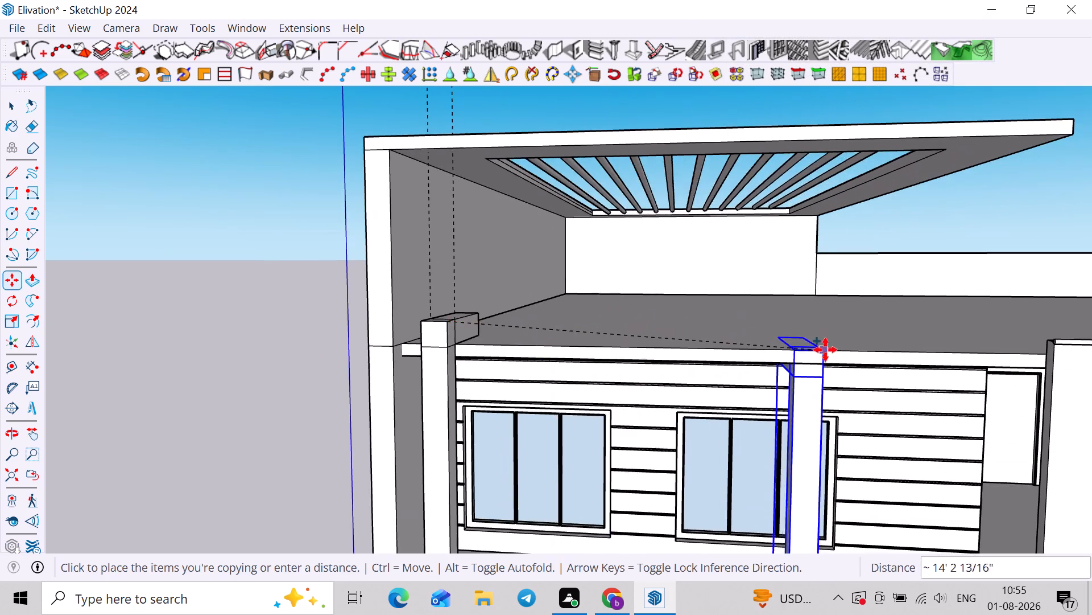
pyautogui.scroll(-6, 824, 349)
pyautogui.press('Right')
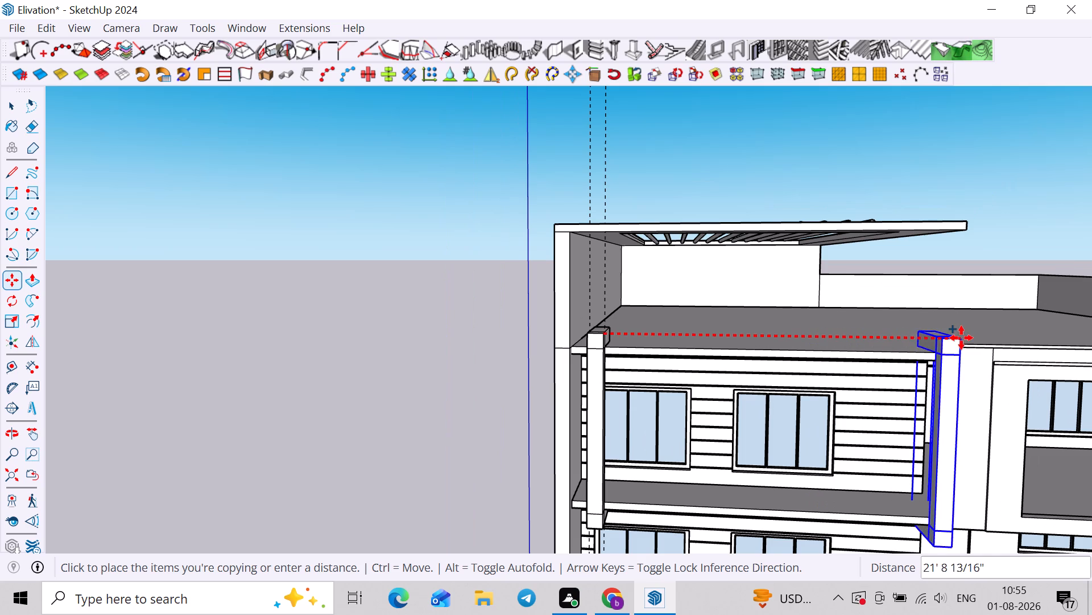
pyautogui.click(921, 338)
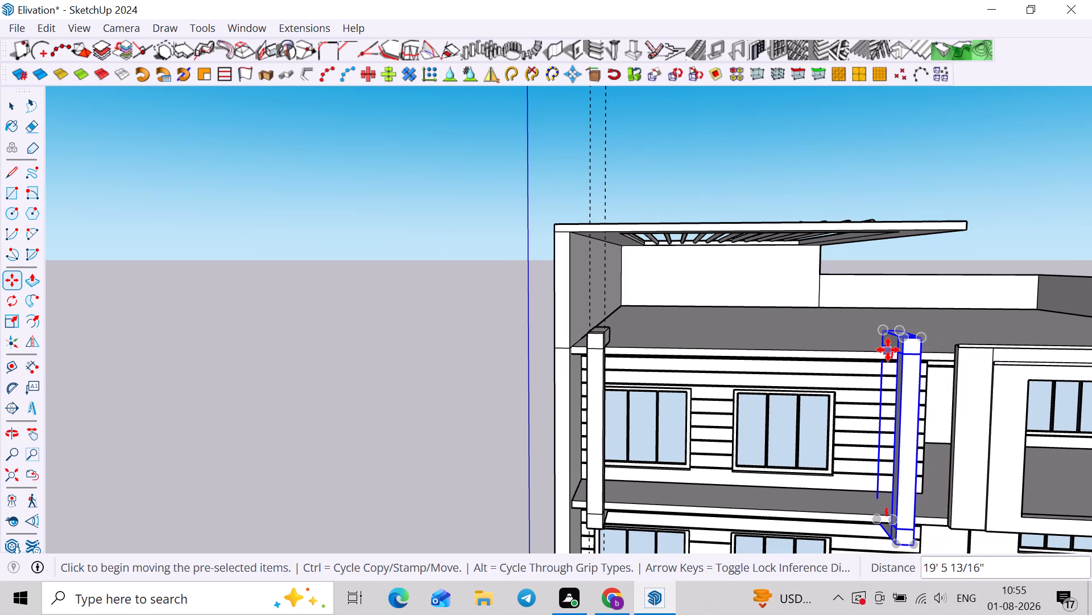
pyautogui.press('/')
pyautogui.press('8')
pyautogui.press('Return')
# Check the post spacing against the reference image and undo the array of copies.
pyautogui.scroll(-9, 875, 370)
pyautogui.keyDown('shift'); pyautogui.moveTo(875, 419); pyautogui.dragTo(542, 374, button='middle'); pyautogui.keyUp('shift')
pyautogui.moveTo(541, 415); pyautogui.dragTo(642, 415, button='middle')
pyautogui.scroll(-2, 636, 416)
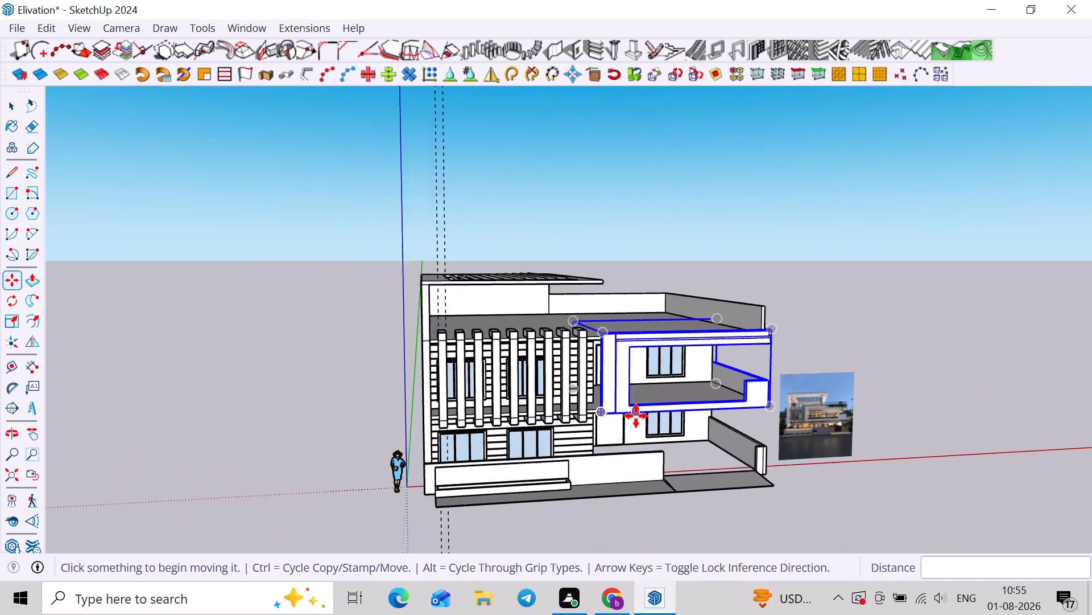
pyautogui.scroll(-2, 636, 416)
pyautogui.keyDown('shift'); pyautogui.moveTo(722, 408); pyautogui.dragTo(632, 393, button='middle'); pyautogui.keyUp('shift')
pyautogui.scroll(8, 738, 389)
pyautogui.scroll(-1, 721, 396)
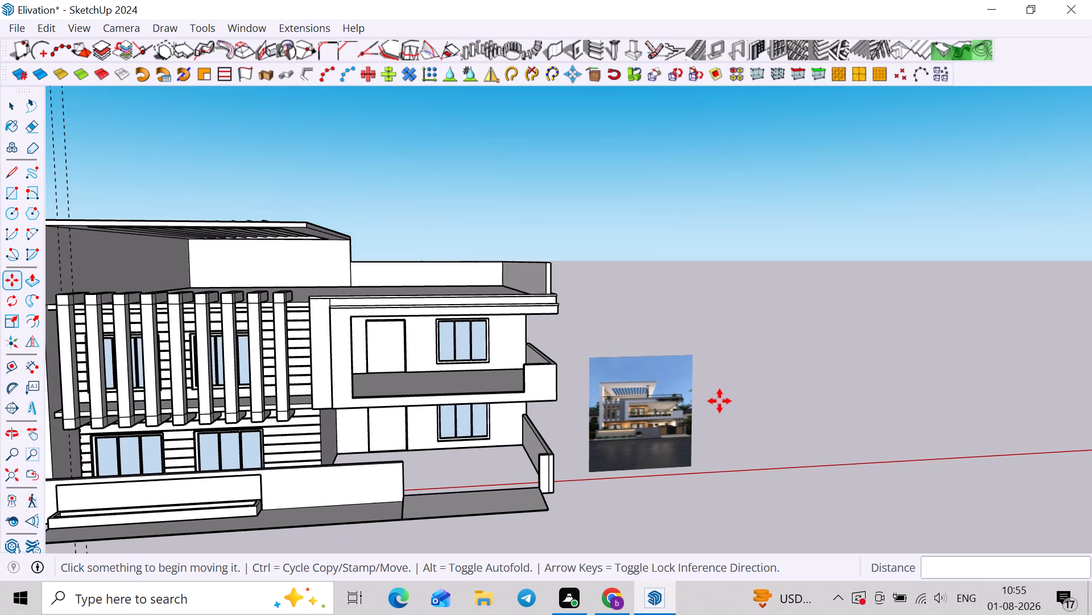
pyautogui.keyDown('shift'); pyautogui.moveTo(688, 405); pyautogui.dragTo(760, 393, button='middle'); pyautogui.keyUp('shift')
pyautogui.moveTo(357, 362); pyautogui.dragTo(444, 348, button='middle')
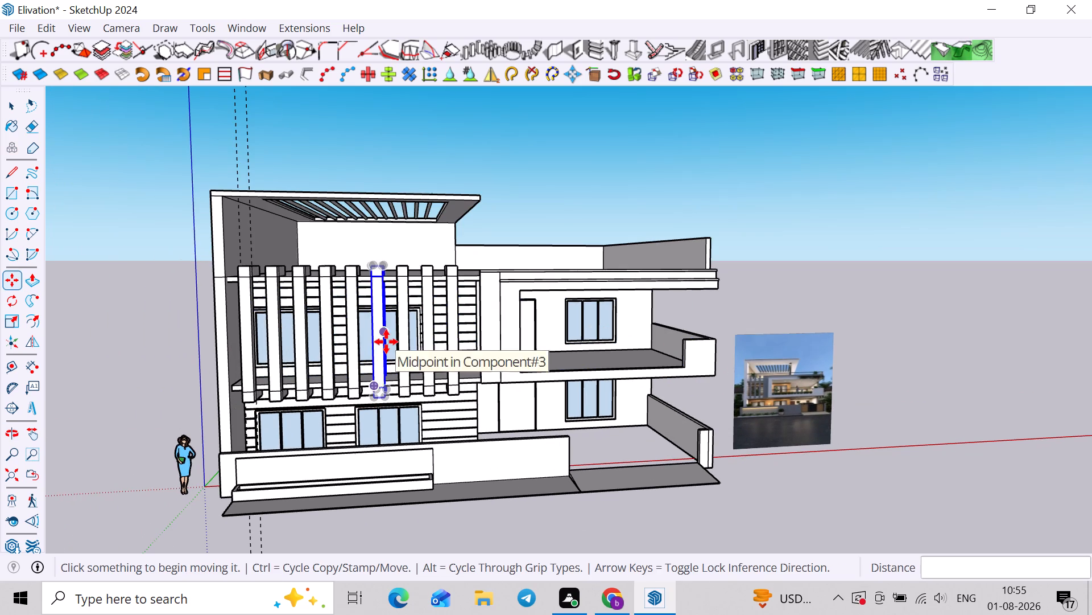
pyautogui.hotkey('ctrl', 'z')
# Scale the projecting first-floor balcony frame by about 1.25 along the red axis, extending it toward the post.
pyautogui.moveTo(448, 334); pyautogui.dragTo(443, 394, button='middle')
pyautogui.press('space')
pyautogui.click(489, 333)
pyautogui.scroll(2, 493, 335)
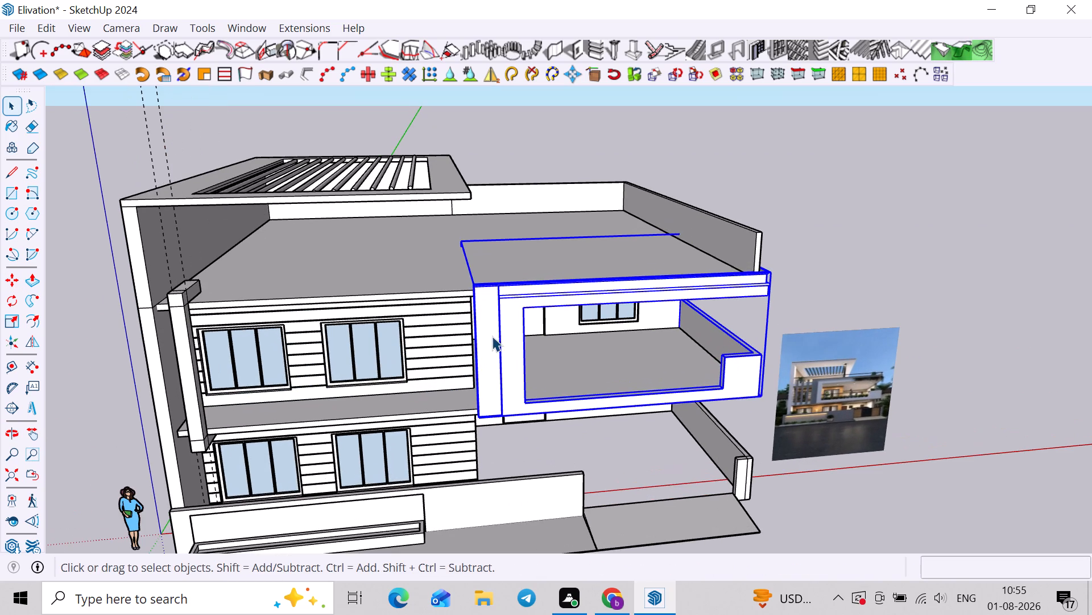
pyautogui.press('s')
pyautogui.moveTo(498, 355); pyautogui.dragTo(567, 371, button='middle')
pyautogui.scroll(3, 526, 368)
pyautogui.scroll(-3, 500, 338)
pyautogui.moveTo(520, 350); pyautogui.dragTo(478, 347, button='middle')
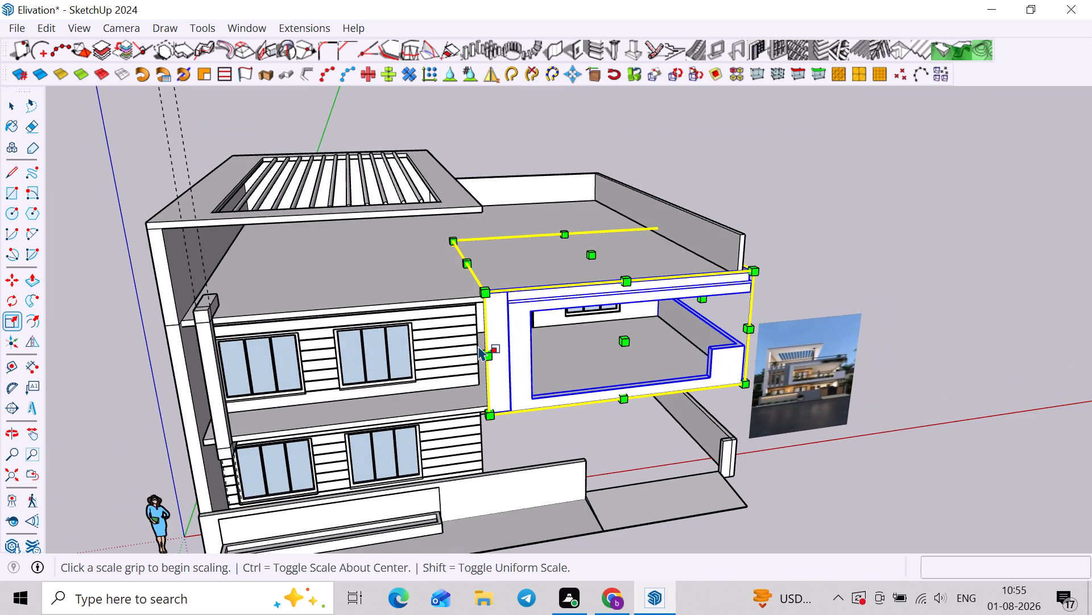
pyautogui.press('k')
pyautogui.scroll(1, 479, 315)
pyautogui.click(468, 322)
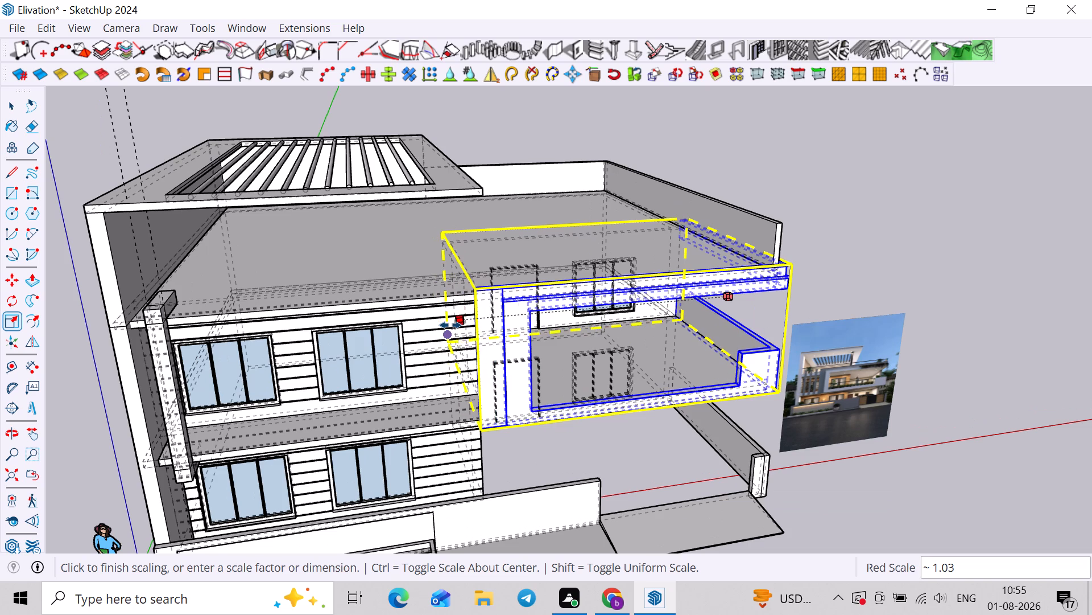
pyautogui.press('k')
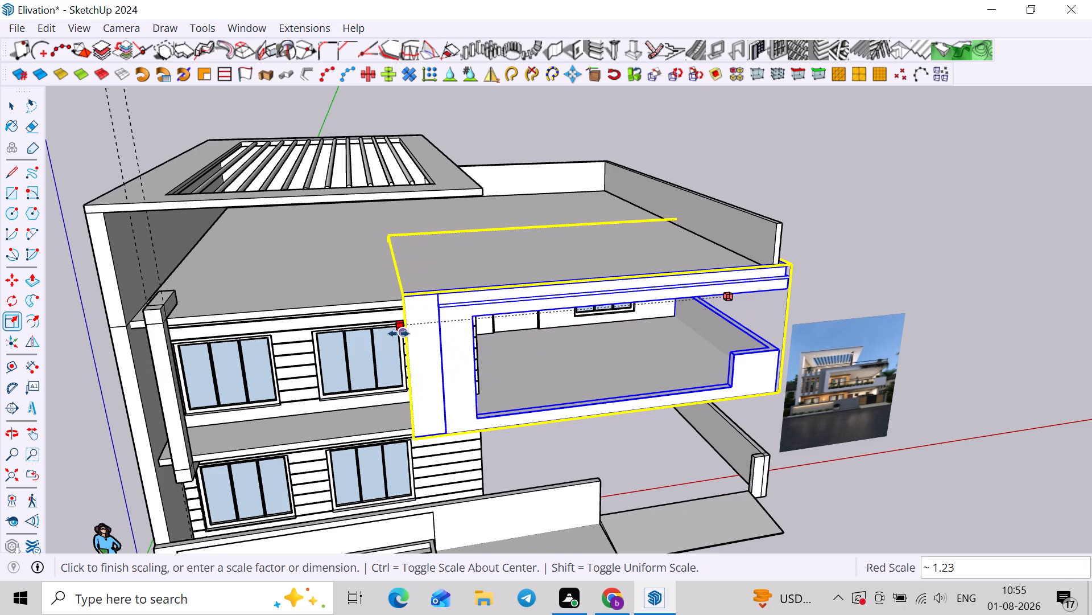
pyautogui.click(393, 336)
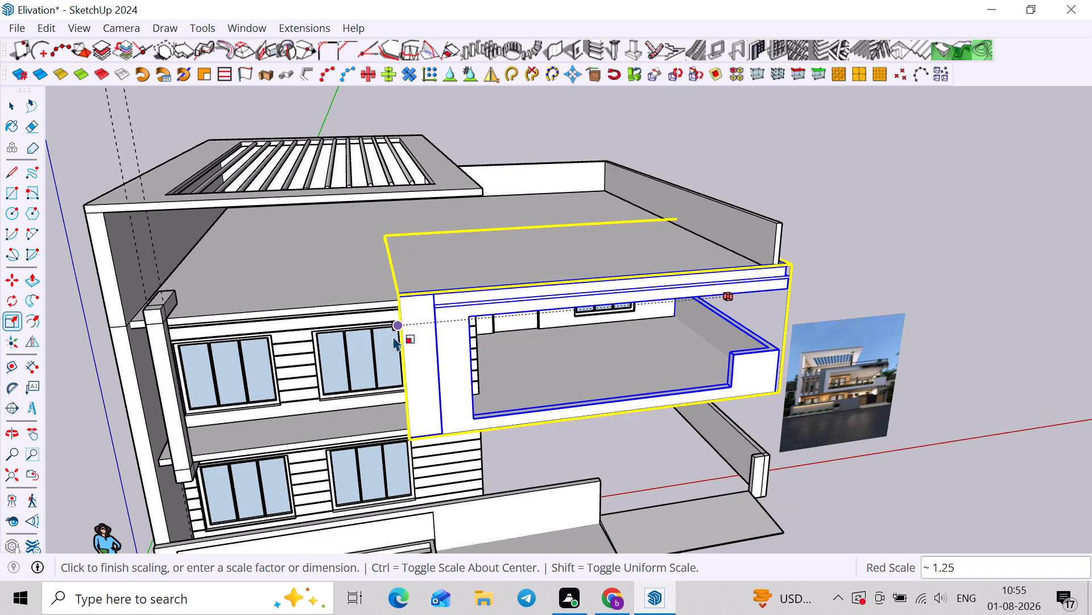
pyautogui.scroll(-3, 393, 336)
pyautogui.press('space')
pyautogui.click(826, 300)
pyautogui.scroll(-3, 747, 305)
pyautogui.keyDown('shift'); pyautogui.moveTo(686, 353); pyautogui.dragTo(741, 313, button='middle'); pyautogui.keyUp('shift')
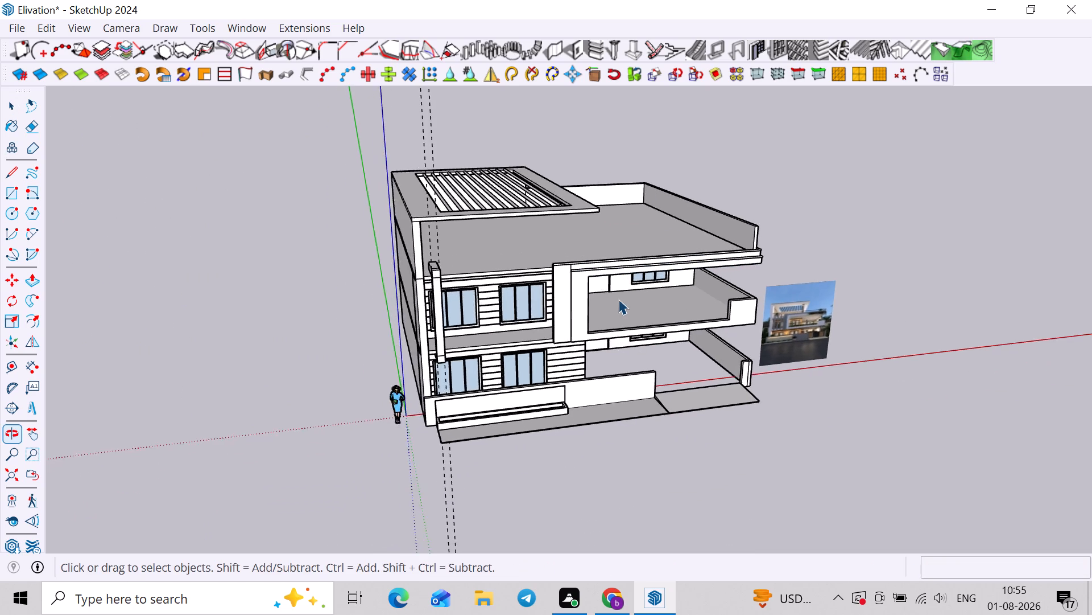
# Copy the post component about 14' 5" along the red axis to beside the balcony frame, divided into 5 equal spacings.
pyautogui.scroll(2, 618, 297)
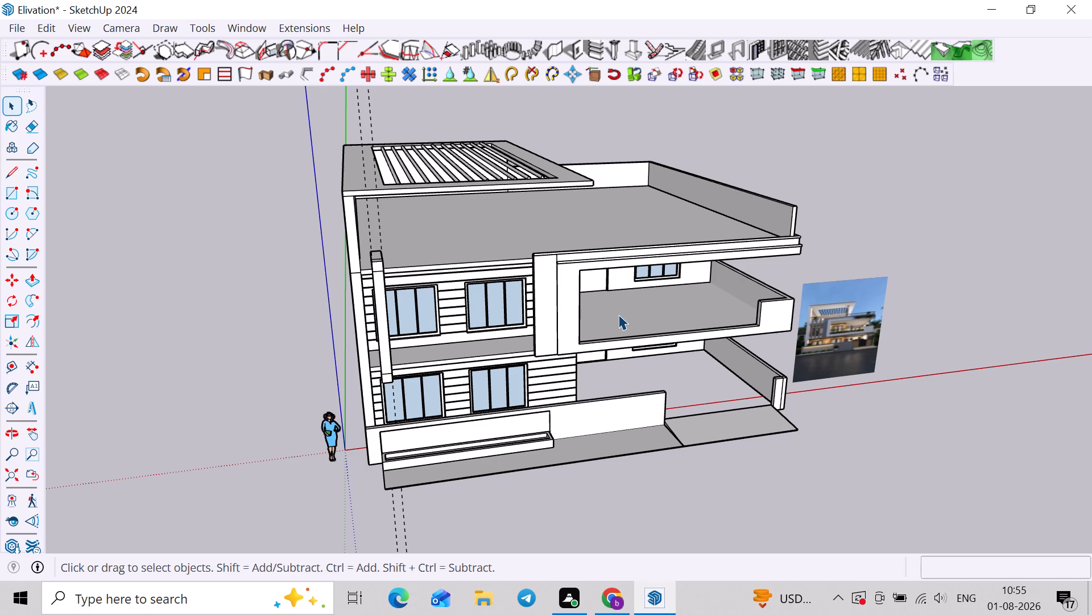
pyautogui.scroll(4, 755, 44)
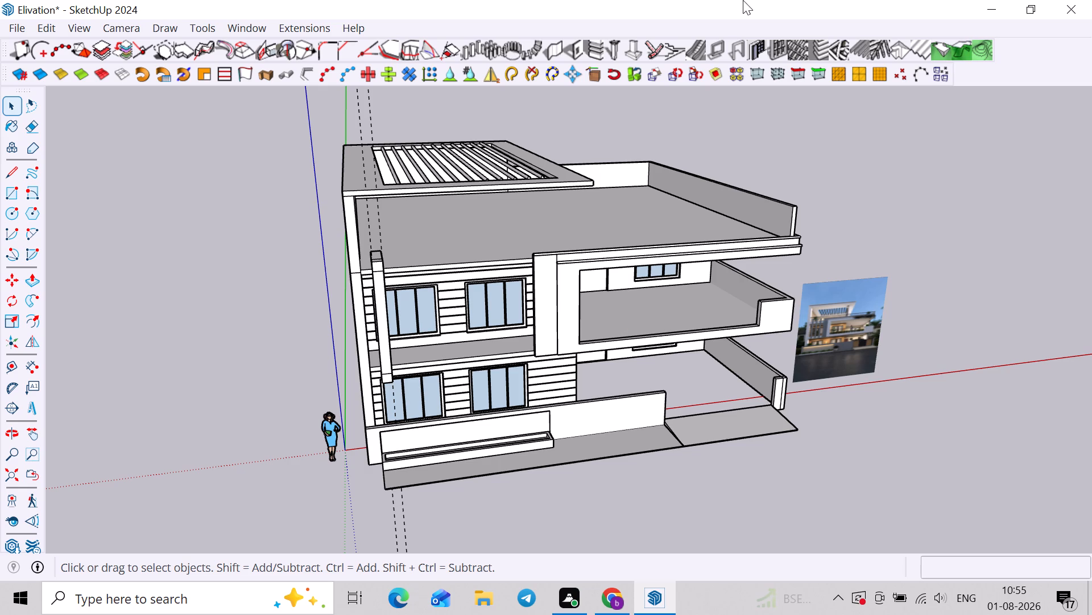
pyautogui.scroll(5, 256, 240)
pyautogui.scroll(3, 409, 256)
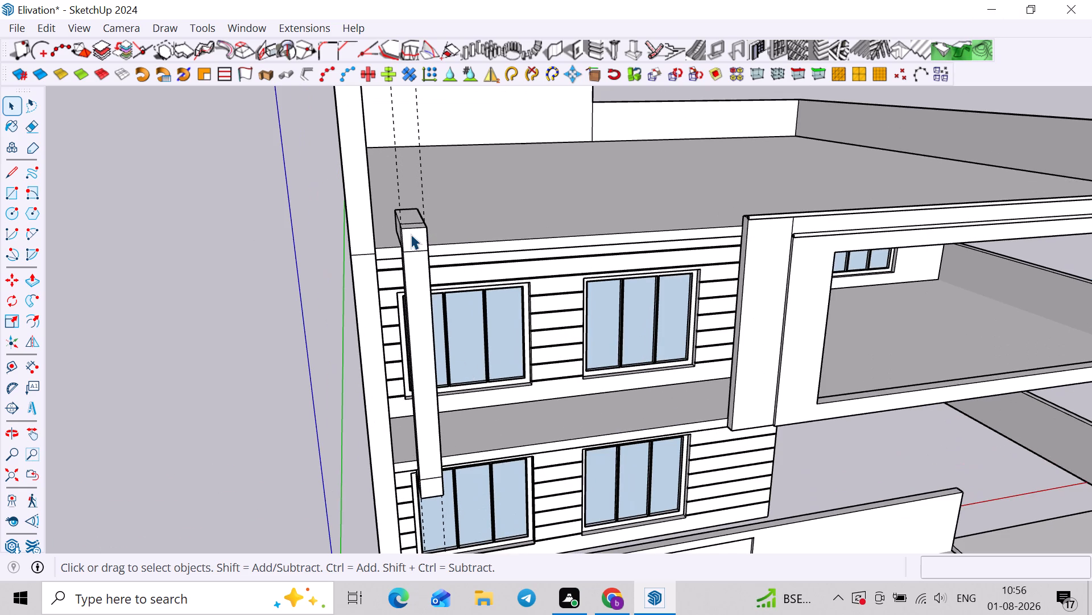
pyautogui.click(410, 235)
pyautogui.scroll(2, 411, 237)
pyautogui.press('m')
pyautogui.moveTo(451, 225); pyautogui.dragTo(409, 251, button='middle')
pyautogui.scroll(2, 407, 237)
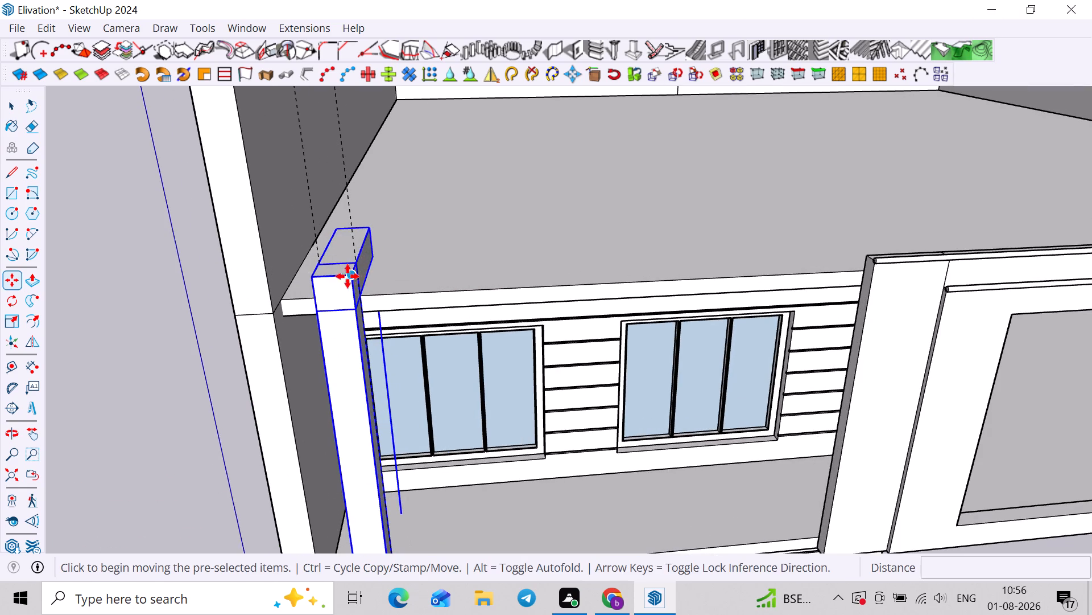
pyautogui.click(356, 264)
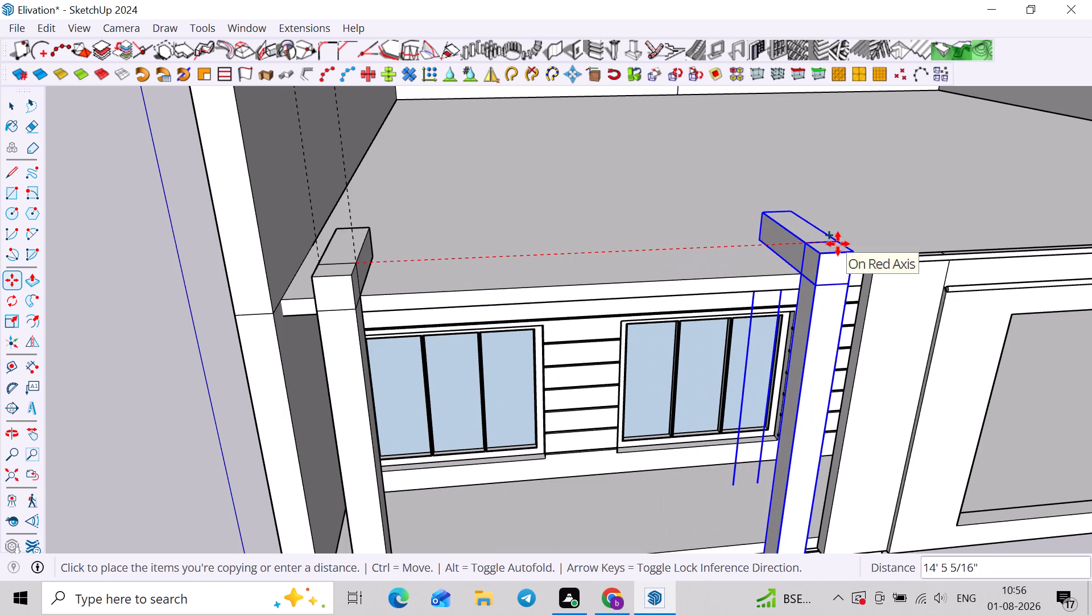
pyautogui.click(838, 244)
pyautogui.write('/5')
pyautogui.press('Return')
# Run FixIt 101 on all the geometry inside the wrapping post component to clean up its stray edges and faces.
pyautogui.scroll(-11, 798, 258)
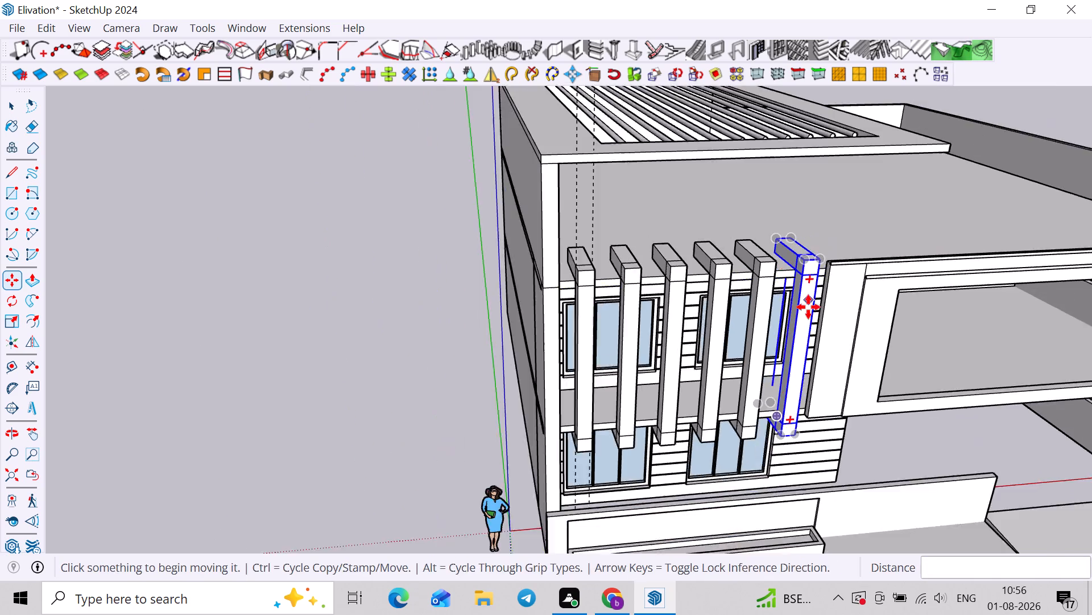
pyautogui.scroll(-3, 808, 307)
pyautogui.moveTo(736, 293); pyautogui.dragTo(658, 240, button='middle')
pyautogui.moveTo(667, 268); pyautogui.dragTo(635, 268, button='middle')
pyautogui.press('space')
pyautogui.scroll(3, 605, 270)
pyautogui.tripleClick(561, 237)
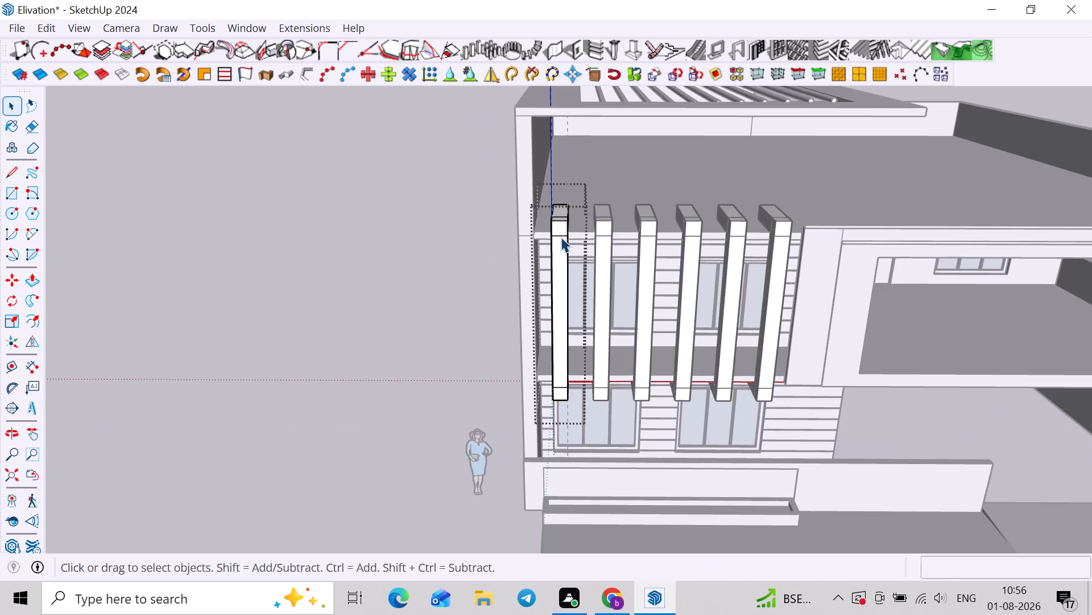
pyautogui.rightClick(560, 237)
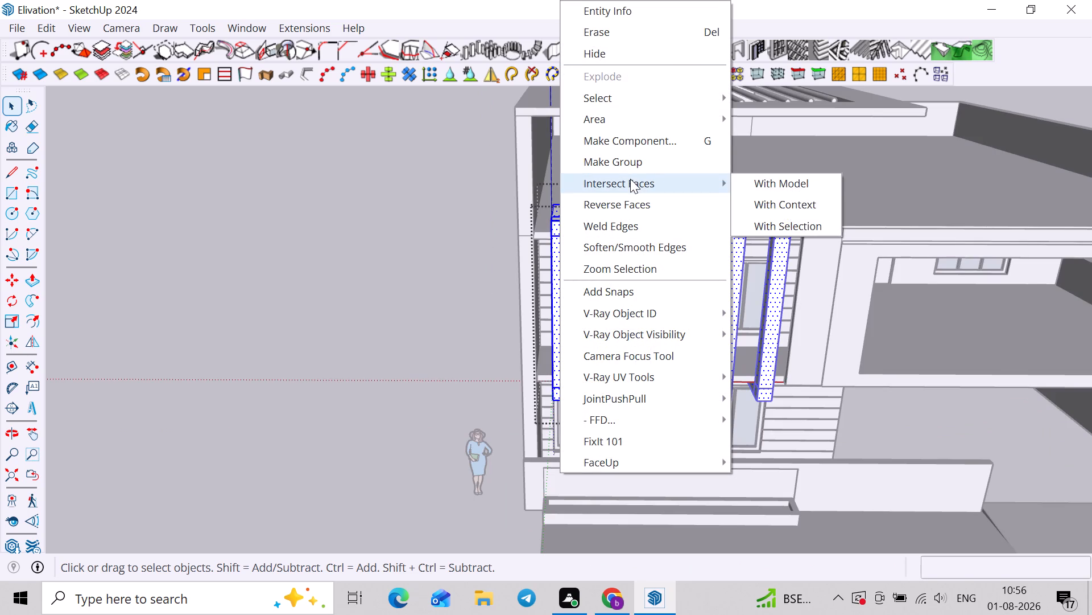
pyautogui.click(615, 439)
pyautogui.click(413, 318)
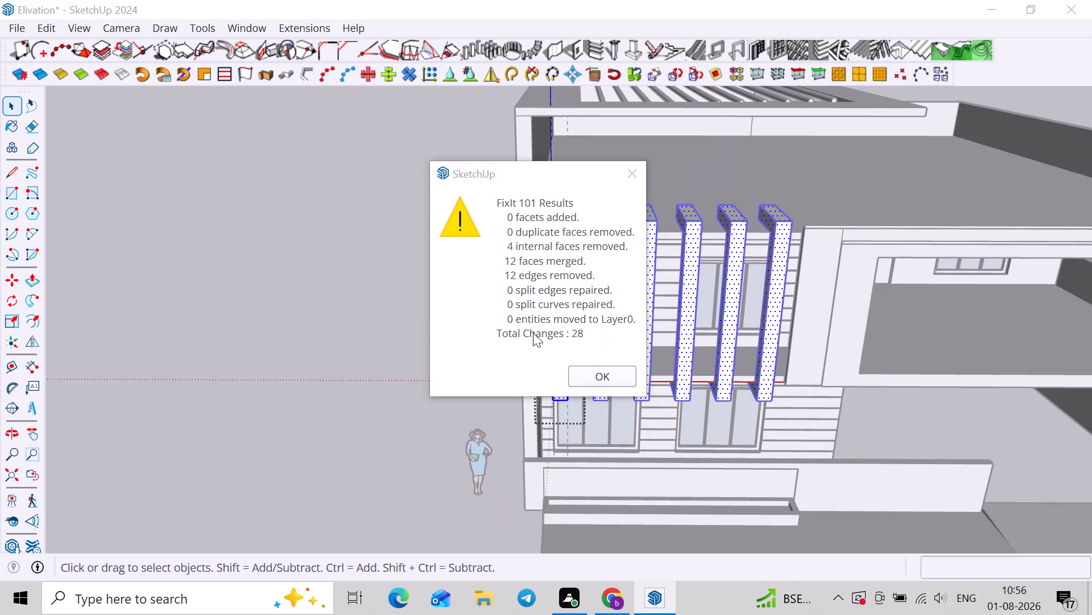
pyautogui.click(591, 376)
pyautogui.click(310, 283)
# Delete all the guide lines in the model.
pyautogui.scroll(-4, 556, 350)
pyautogui.keyDown('shift'); pyautogui.moveTo(681, 363); pyautogui.dragTo(472, 363, button='middle'); pyautogui.keyUp('shift')
pyautogui.scroll(-2, 544, 391)
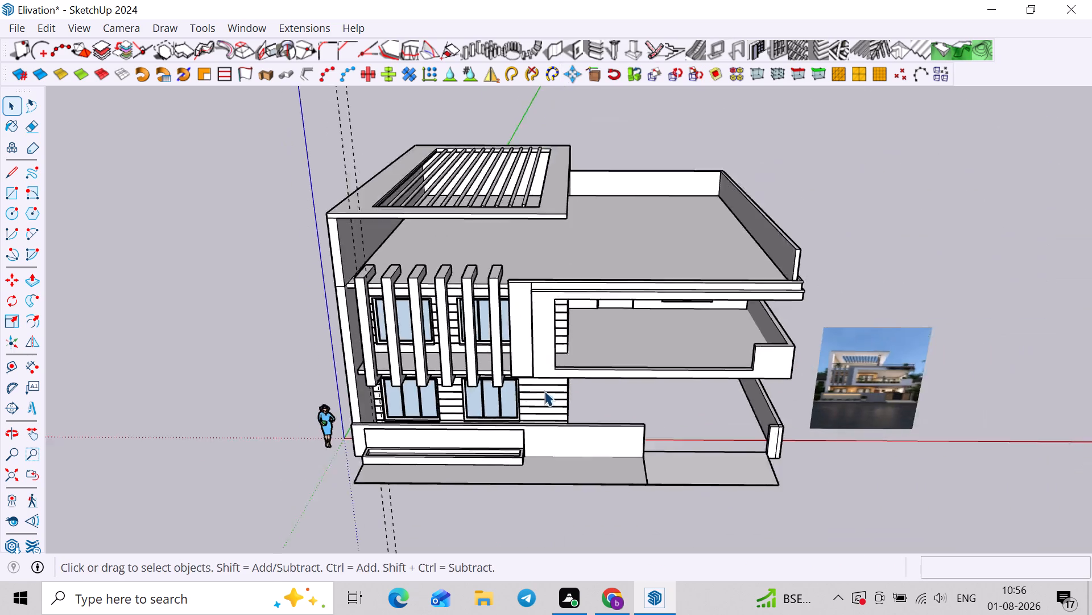
pyautogui.scroll(-1, 544, 391)
pyautogui.moveTo(531, 403); pyautogui.dragTo(552, 317, button='middle')
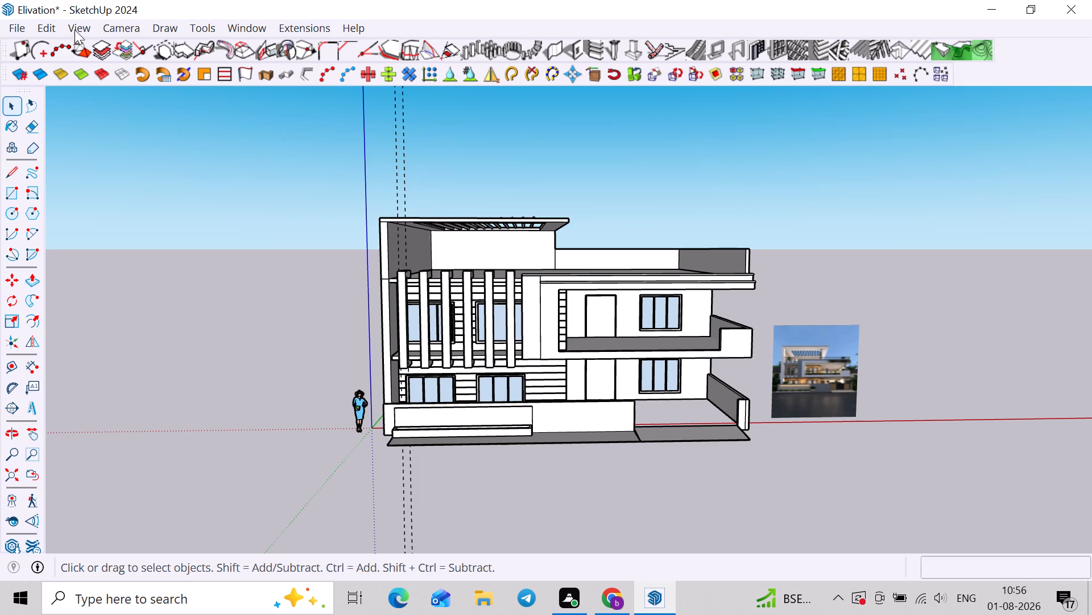
pyautogui.click(55, 30)
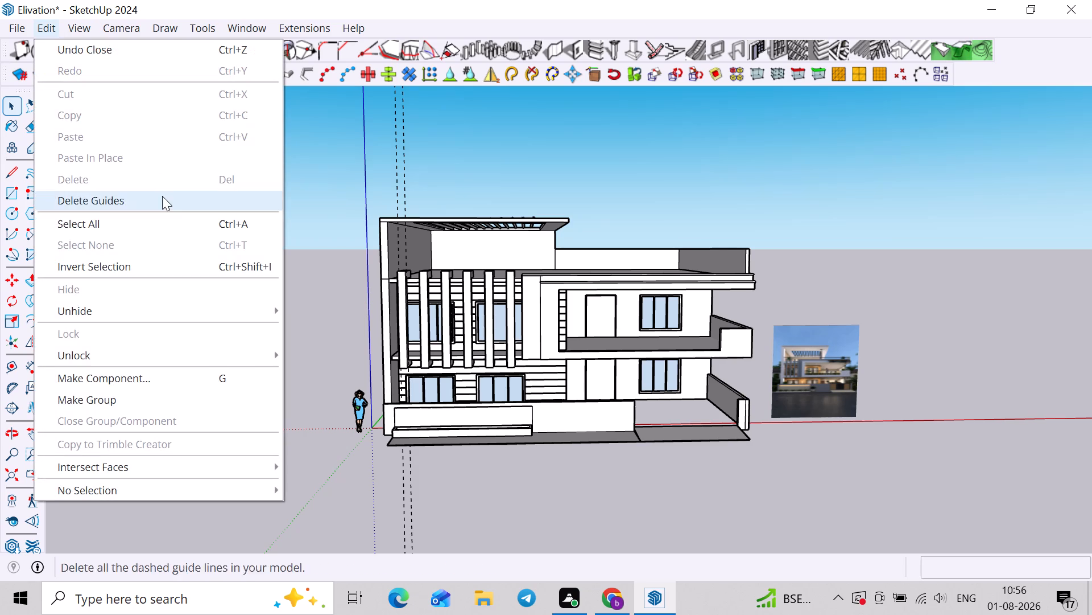
pyautogui.click(150, 200)
# Open the roof pergola frame for editing and select all the parallel bars spanning its opening.
pyautogui.moveTo(378, 210); pyautogui.dragTo(270, 244, button='middle')
pyautogui.scroll(7, 370, 232)
pyautogui.moveTo(436, 228); pyautogui.dragTo(364, 314, button='middle')
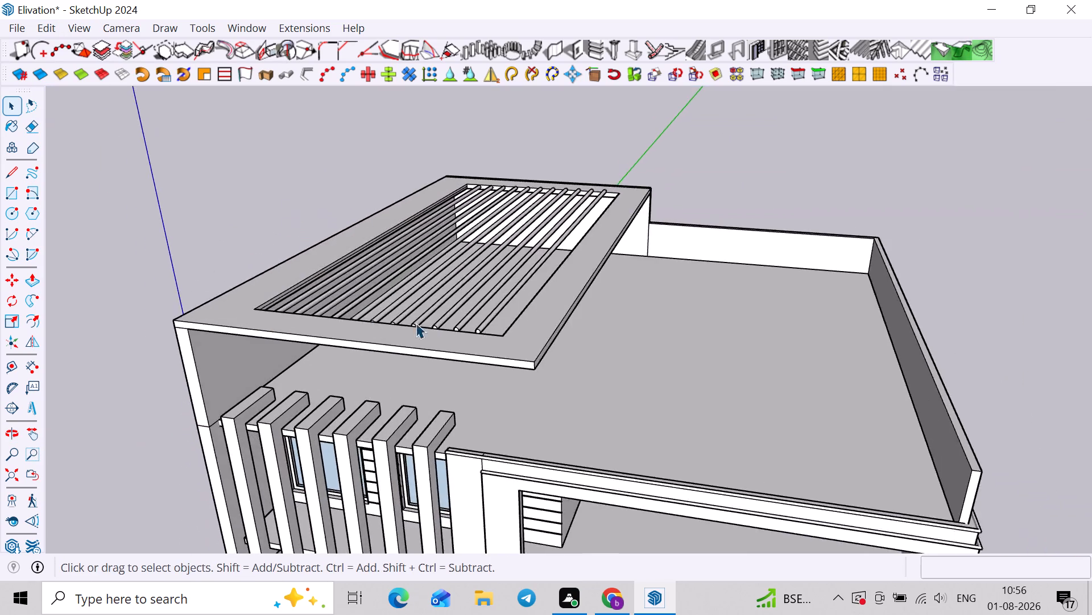
pyautogui.scroll(10, 444, 329)
pyautogui.moveTo(514, 328); pyautogui.dragTo(415, 374, button='middle')
pyautogui.scroll(-4, 324, 354)
pyautogui.moveTo(345, 341); pyautogui.dragTo(470, 310, button='middle')
pyautogui.scroll(1, 259, 331)
pyautogui.keyDown('shift'); pyautogui.moveTo(294, 335); pyautogui.dragTo(374, 314, button='middle'); pyautogui.keyUp('shift')
pyautogui.keyDown('shift'); pyautogui.click(324, 419); pyautogui.keyUp('shift')
pyautogui.doubleClick(296, 391)
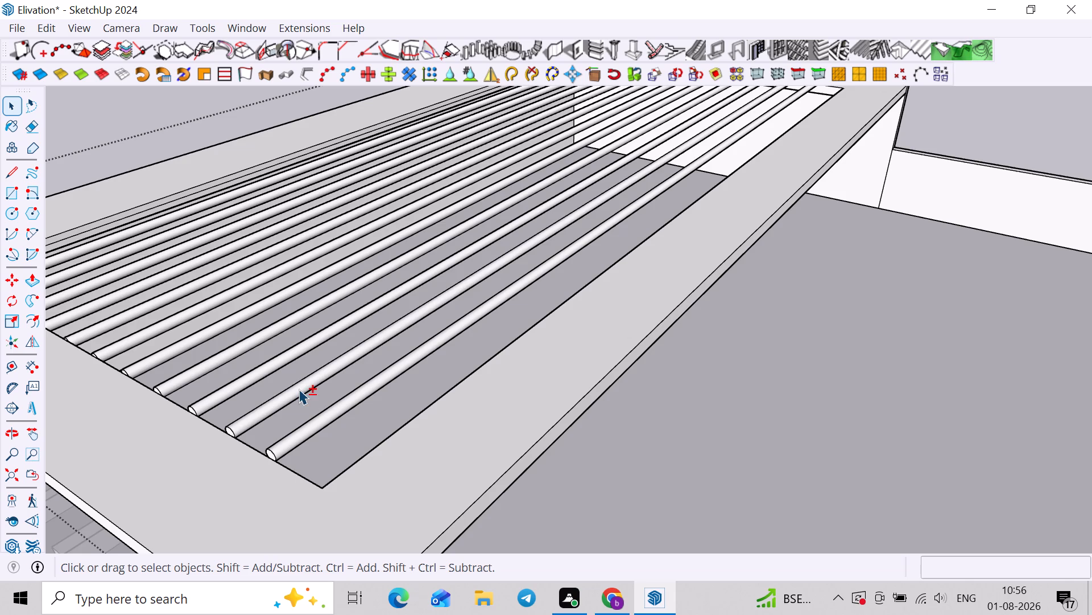
pyautogui.keyDown('shift'); pyautogui.click(299, 389); pyautogui.keyUp('shift')
pyautogui.keyDown('shift'); pyautogui.click(327, 416); pyautogui.keyUp('shift')
pyautogui.keyDown('shift'); pyautogui.click(271, 367); pyautogui.keyUp('shift')
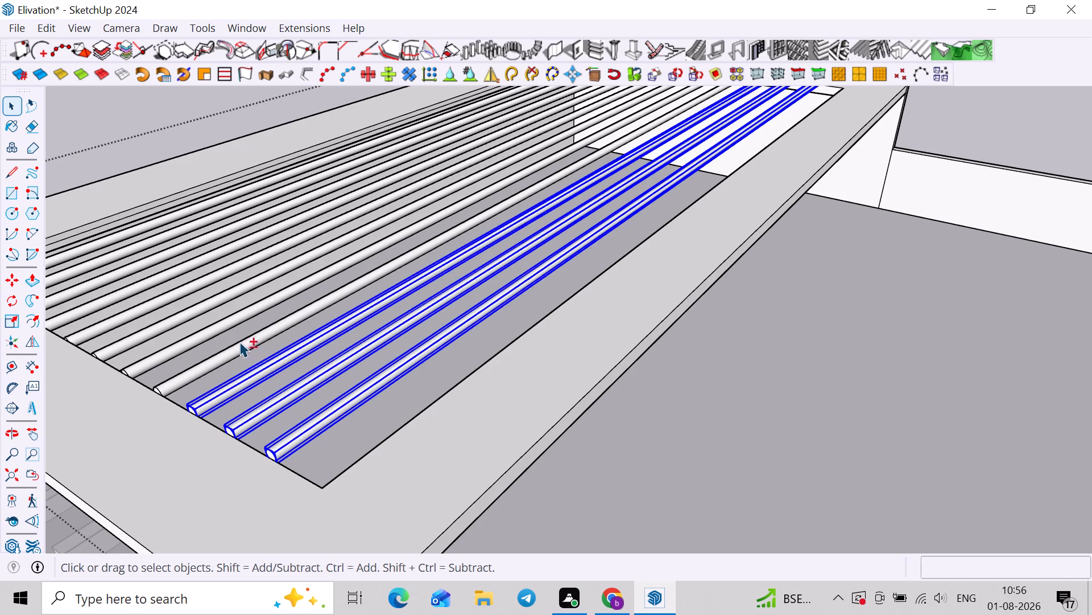
pyautogui.keyDown('shift'); pyautogui.click(249, 348); pyautogui.keyUp('shift')
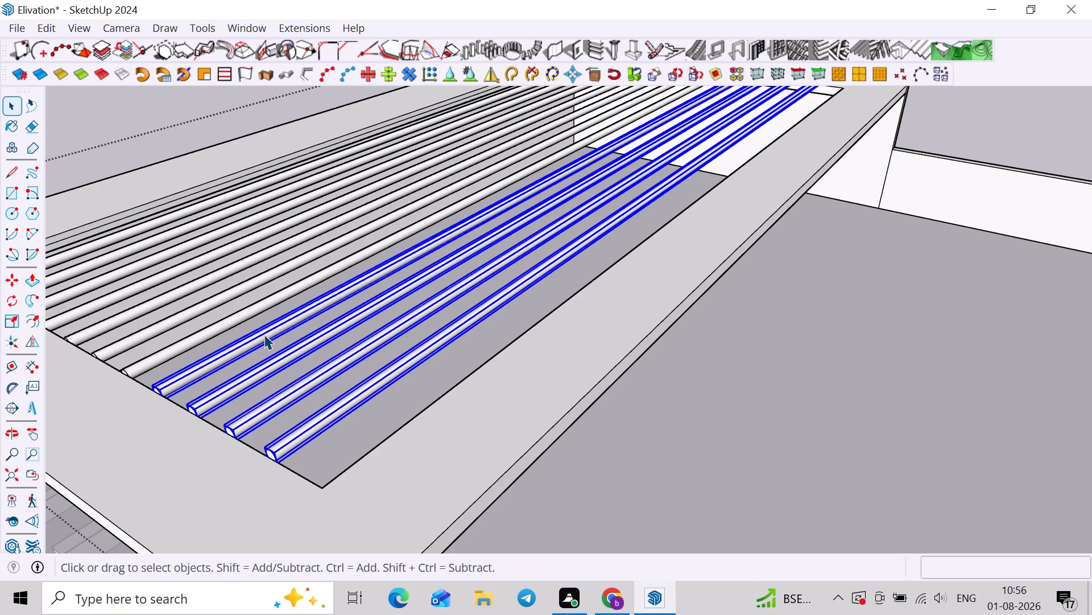
pyautogui.keyDown('shift'); pyautogui.click(225, 323); pyautogui.keyUp('shift')
pyautogui.keyDown('shift'); pyautogui.click(222, 291); pyautogui.keyUp('shift')
pyautogui.keyDown('shift'); pyautogui.click(224, 274); pyautogui.keyUp('shift')
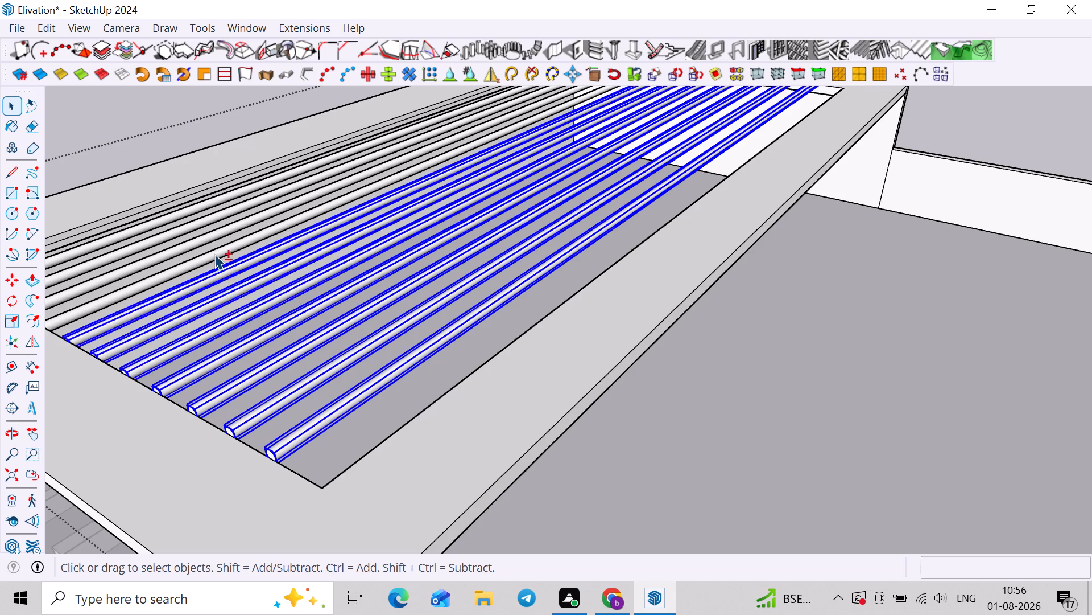
pyautogui.keyDown('shift'); pyautogui.click(214, 254); pyautogui.keyUp('shift')
pyautogui.keyDown('shift'); pyautogui.click(195, 240); pyautogui.keyUp('shift')
pyautogui.keyDown('shift'); pyautogui.click(195, 229); pyautogui.keyUp('shift')
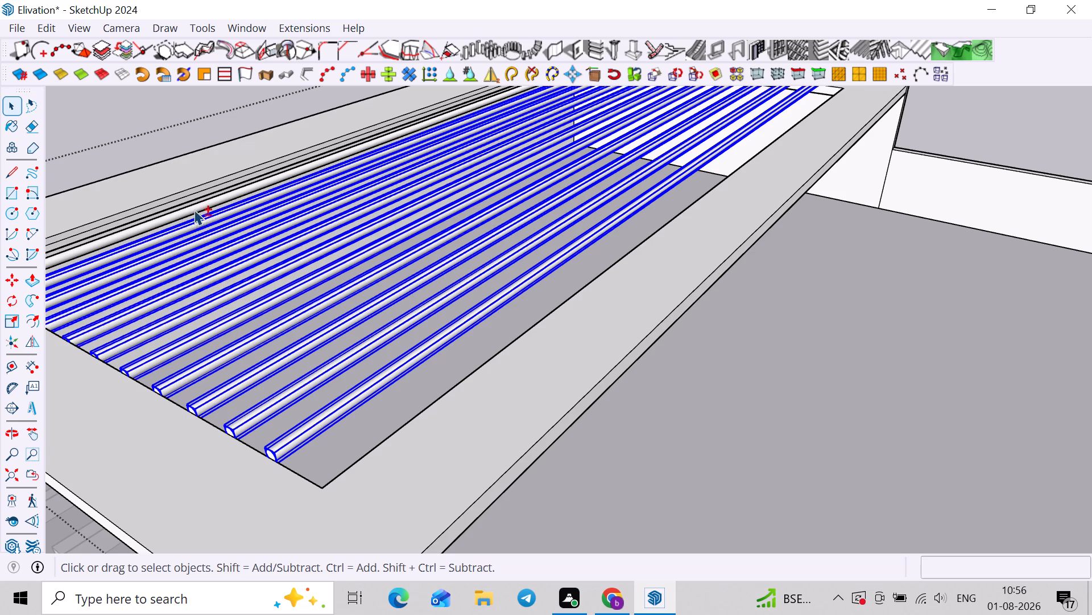
pyautogui.keyDown('shift'); pyautogui.click(193, 198); pyautogui.keyUp('shift')
pyautogui.keyDown('shift'); pyautogui.click(205, 204); pyautogui.keyUp('shift')
pyautogui.scroll(-4, 205, 204)
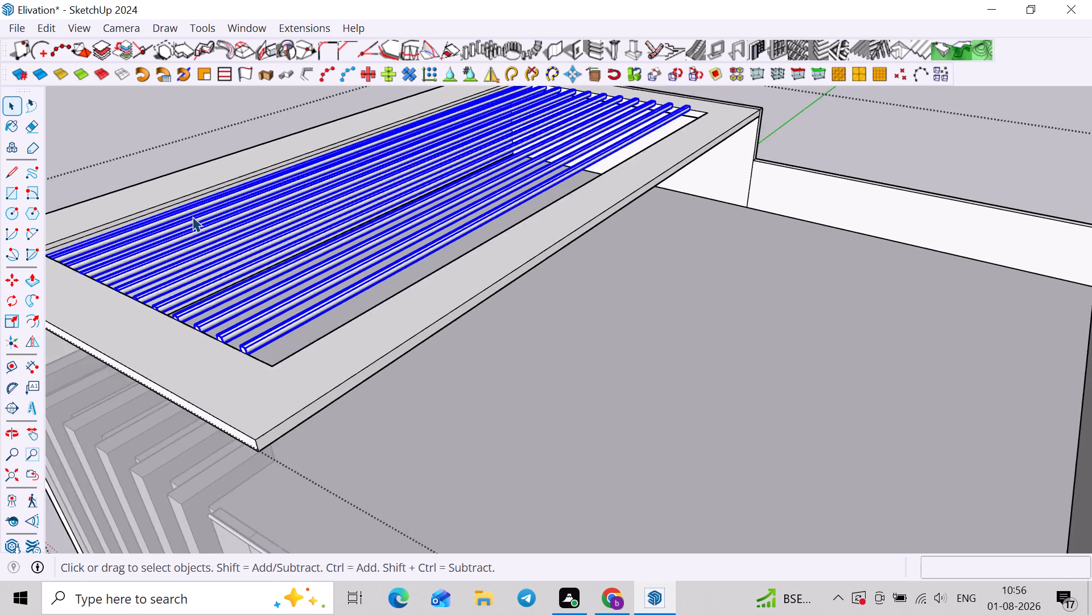
pyautogui.moveTo(185, 247); pyautogui.dragTo(36, 407, button='middle')
pyautogui.scroll(7, 42, 358)
pyautogui.scroll(3, 159, 237)
pyautogui.keyDown('shift'); pyautogui.moveTo(199, 378); pyautogui.dragTo(217, 408, button='middle'); pyautogui.keyUp('shift')
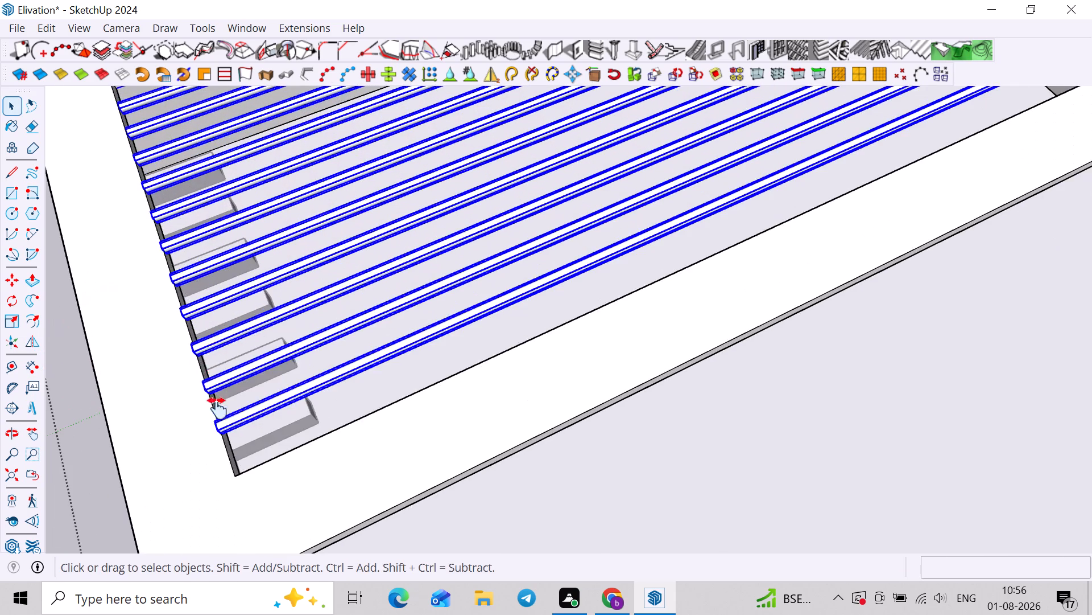
pyautogui.keyDown('shift'); pyautogui.moveTo(217, 408); pyautogui.dragTo(234, 449, button='middle'); pyautogui.keyUp('shift')
pyautogui.moveTo(237, 470); pyautogui.dragTo(371, 363, button='middle')
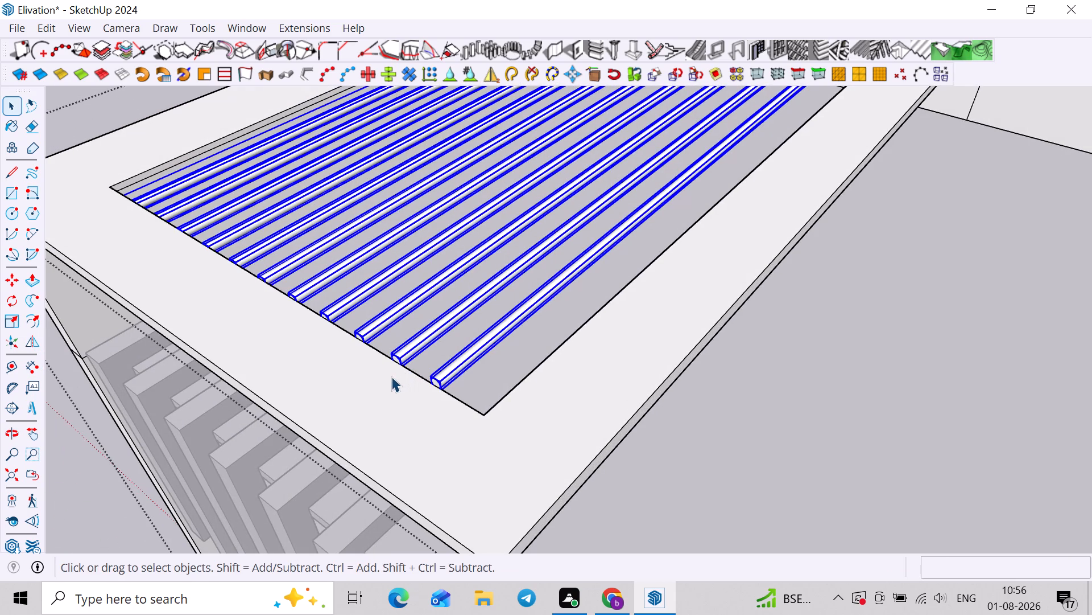
pyautogui.scroll(1, 388, 380)
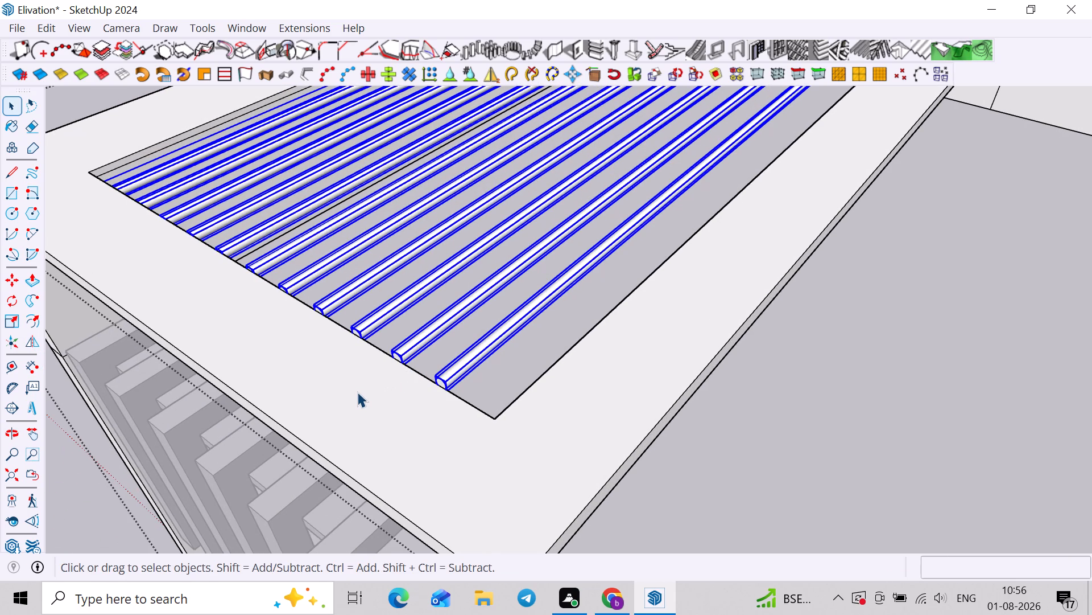
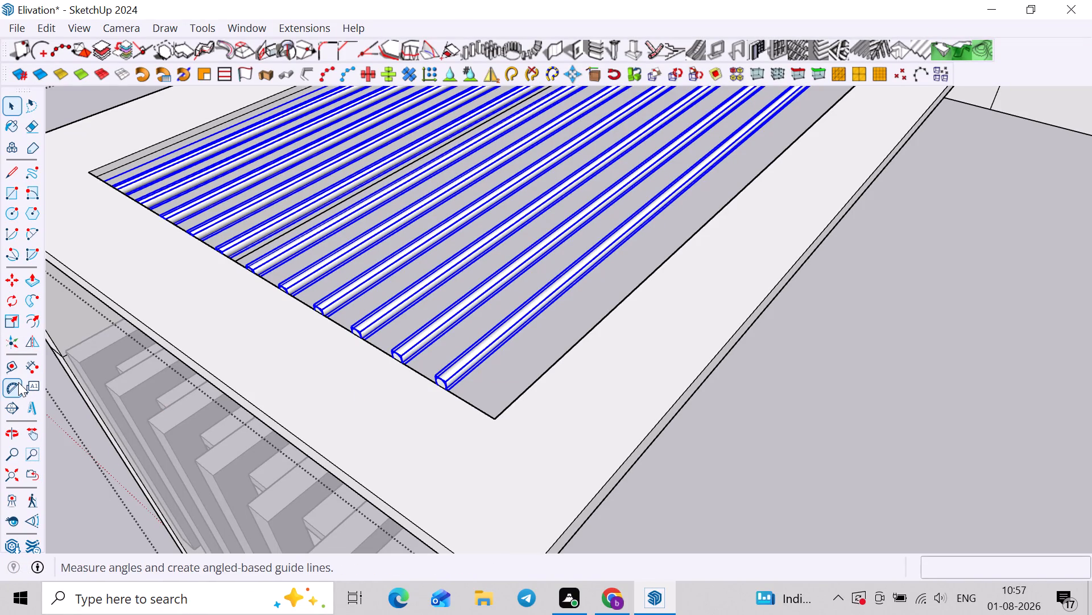
# Move the selected pergola bars down about 5" along the blue axis inside the roof frame opening, and finish editing the frame.
pyautogui.click(16, 285)
pyautogui.moveTo(361, 328); pyautogui.dragTo(171, 309, button='middle')
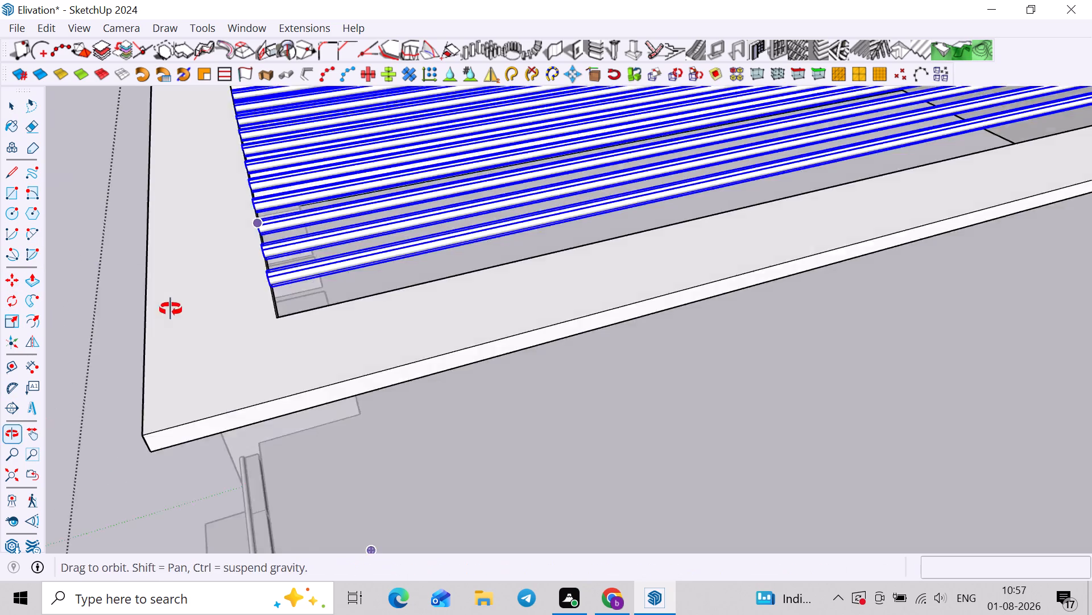
pyautogui.moveTo(171, 309); pyautogui.dragTo(168, 308, button='middle')
pyautogui.scroll(8, 272, 258)
pyautogui.click(238, 244)
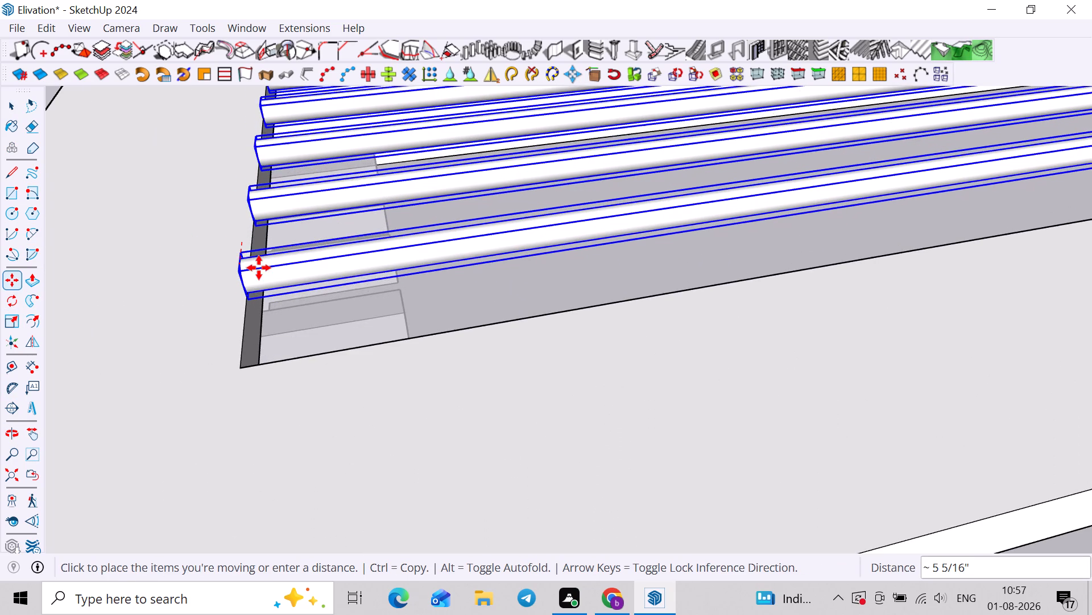
pyautogui.press('Up')
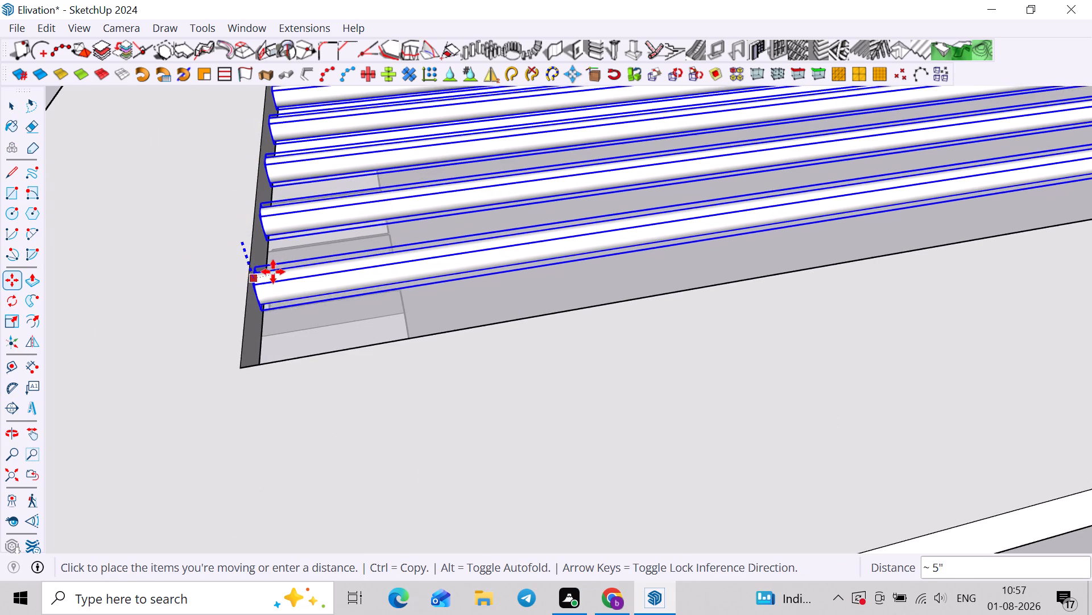
pyautogui.click(260, 271)
pyautogui.scroll(-2, 352, 303)
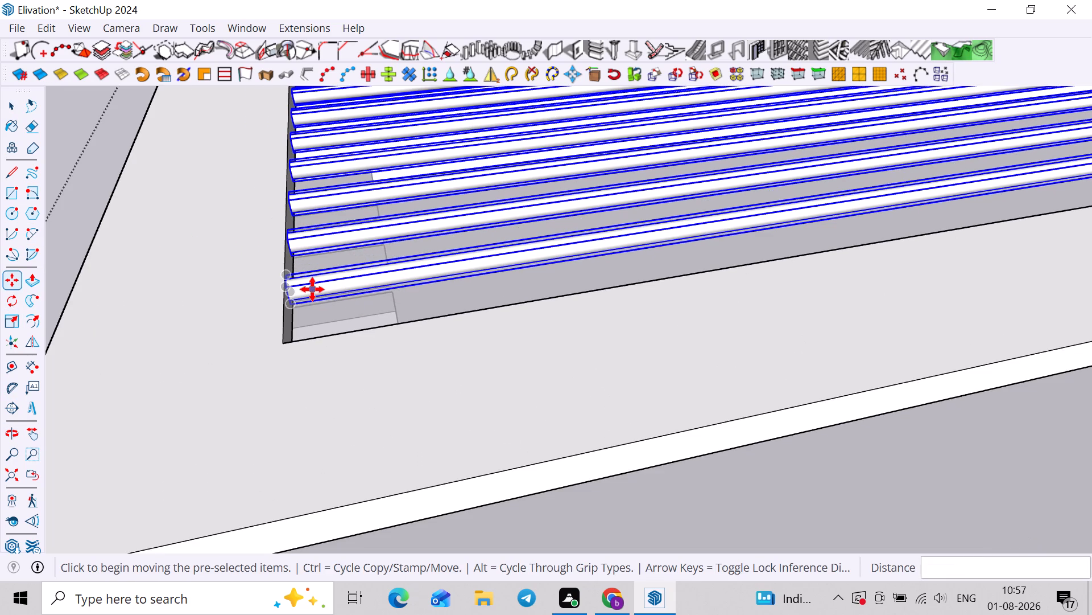
pyautogui.press('space')
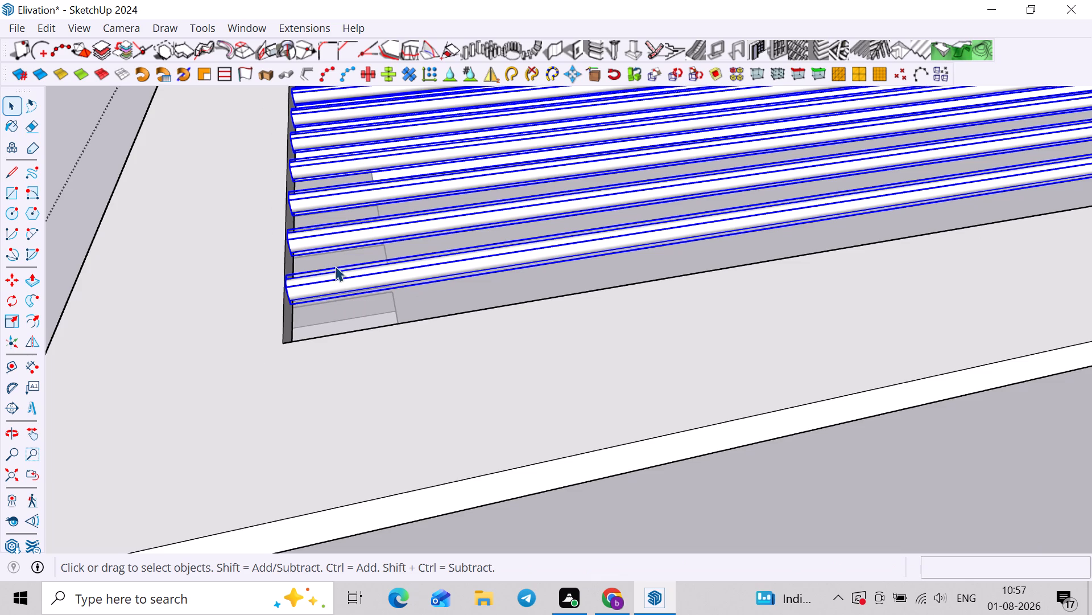
pyautogui.scroll(-7, 321, 266)
pyautogui.click(540, 392)
pyautogui.moveTo(377, 396); pyautogui.dragTo(560, 348, button='middle')
pyautogui.scroll(-6, 460, 358)
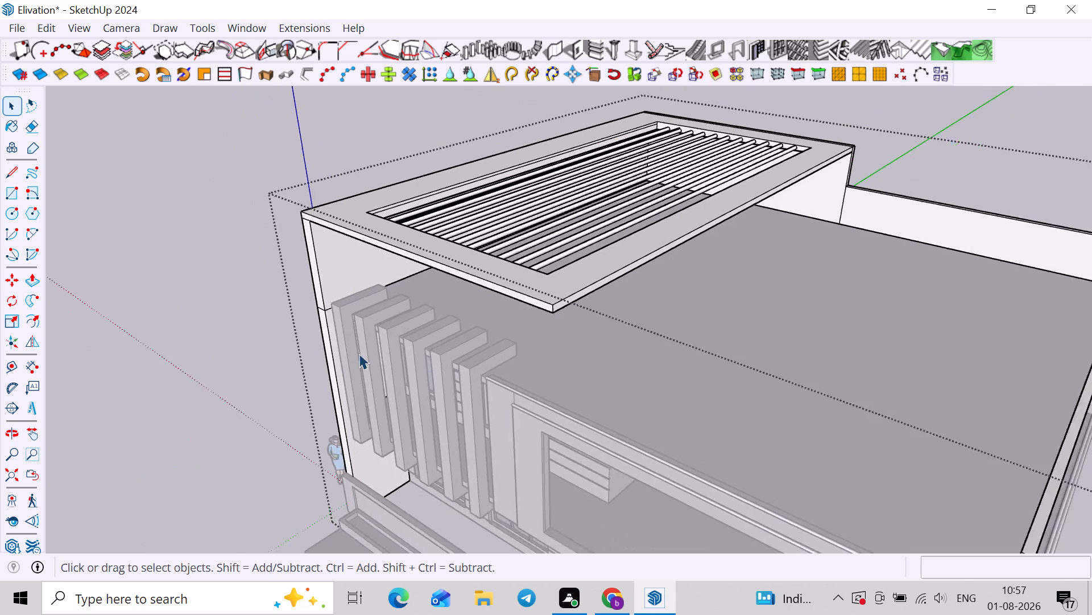
pyautogui.scroll(-1, 359, 354)
pyautogui.click(276, 255)
# Reopen the pergola frame for editing and delete the stray lines running parallel to the bars in its opening.
pyautogui.scroll(3, 373, 287)
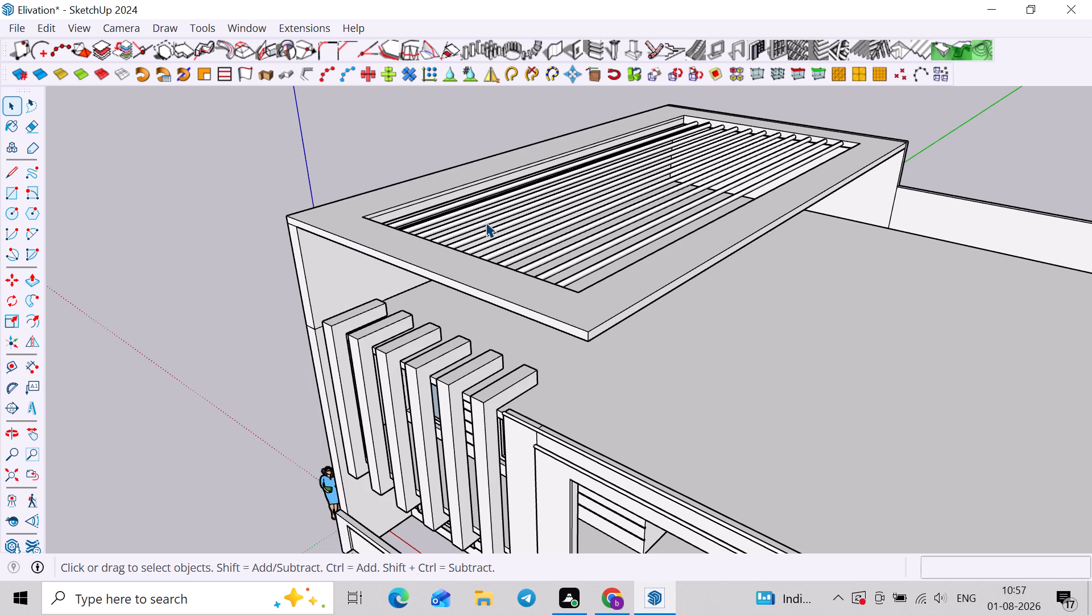
pyautogui.scroll(10, 408, 211)
pyautogui.click(402, 237)
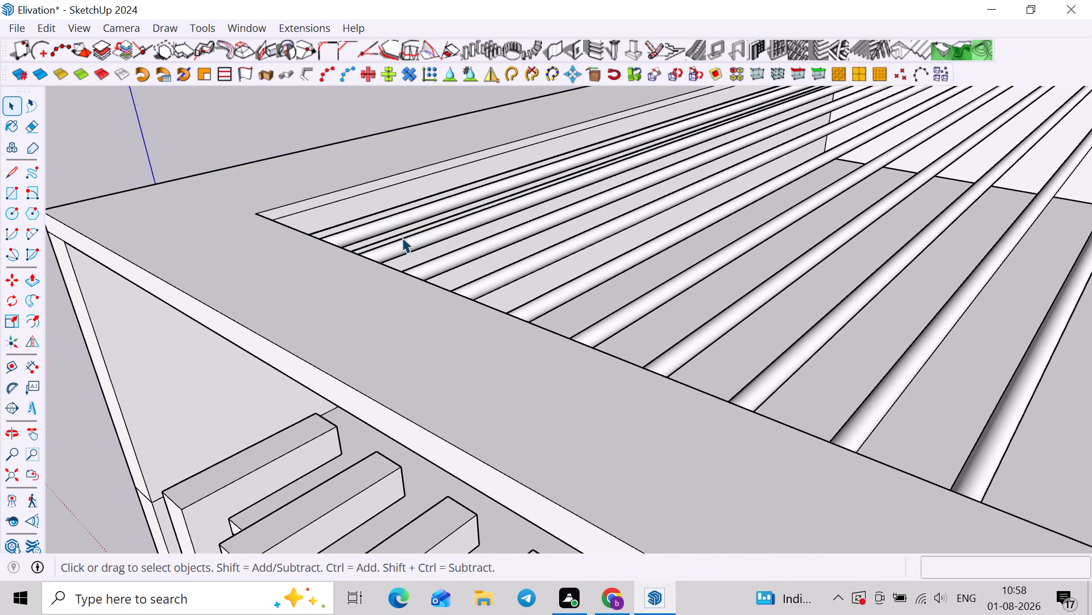
pyautogui.scroll(5, 402, 236)
pyautogui.doubleClick(400, 232)
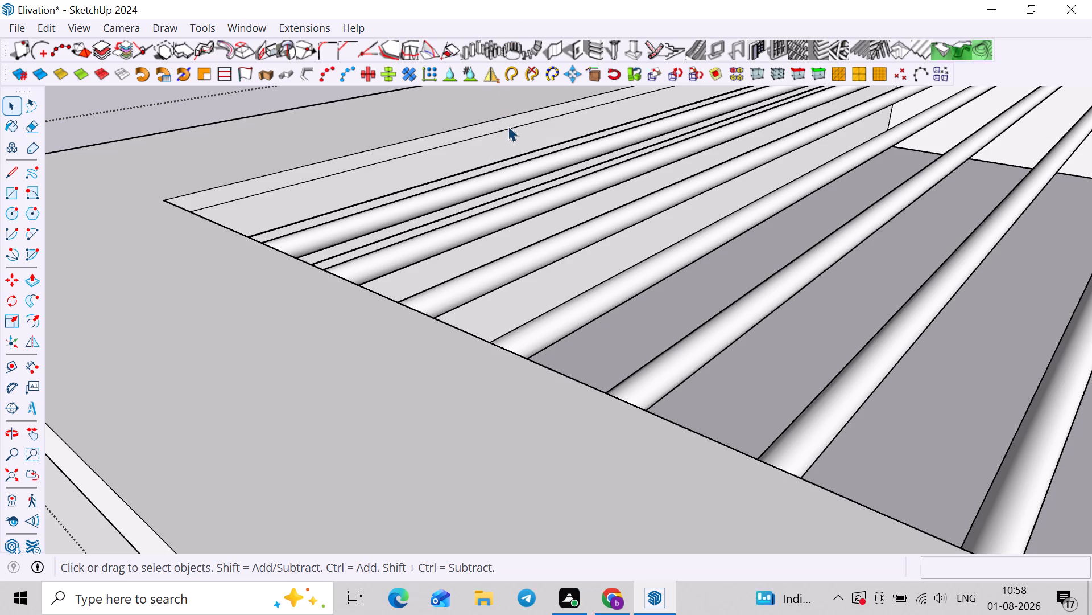
pyautogui.scroll(-2, 534, 243)
pyautogui.scroll(3, 477, 217)
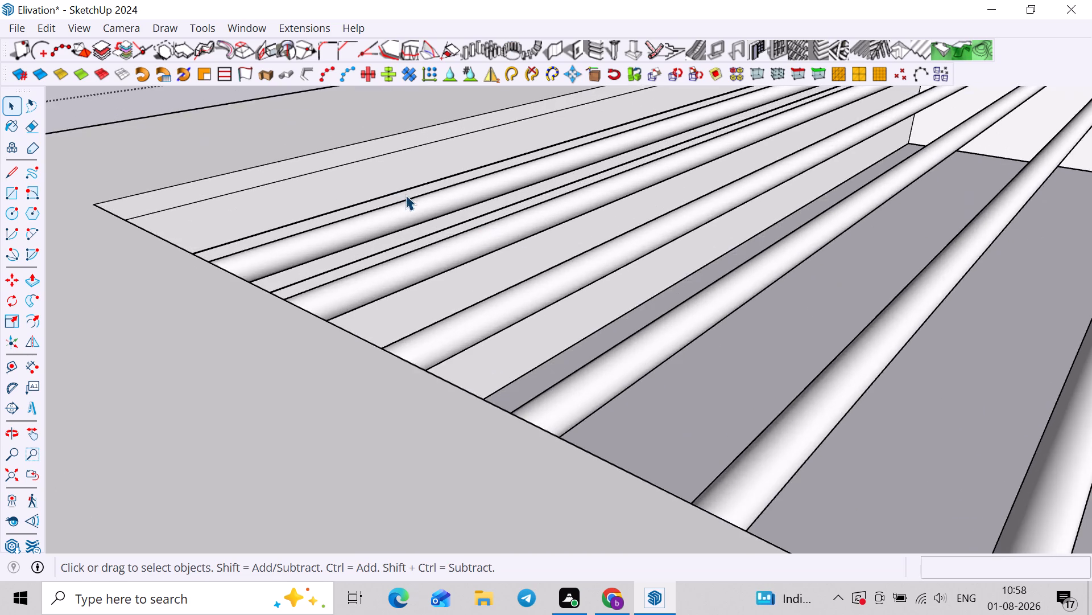
pyautogui.moveTo(407, 196); pyautogui.dragTo(415, 238, button='middle')
pyautogui.click(413, 227)
pyautogui.click(414, 219)
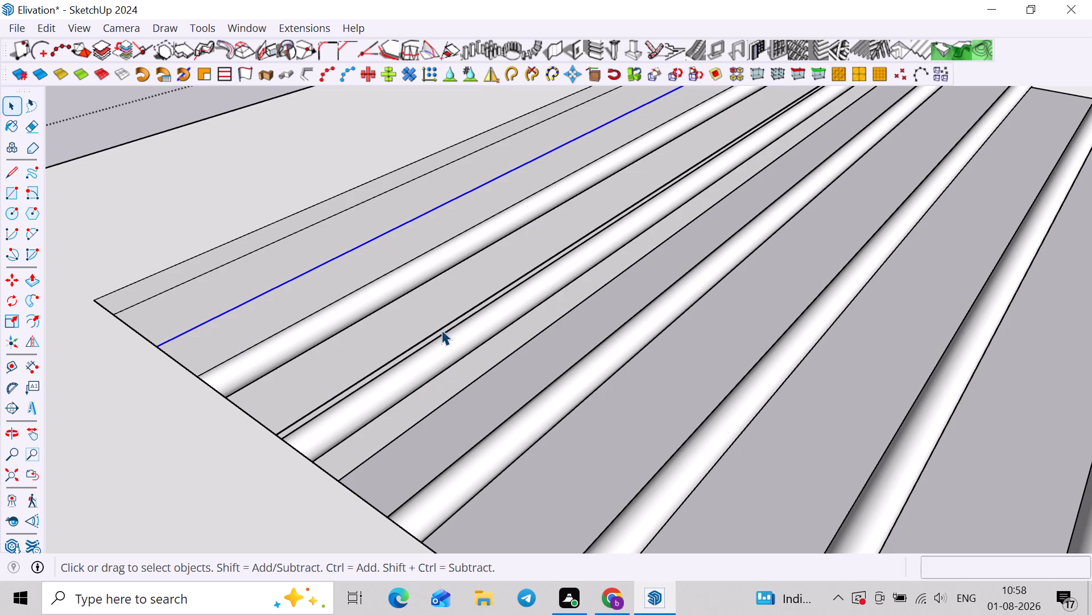
pyautogui.keyDown('shift'); pyautogui.click(443, 327); pyautogui.keyUp('shift')
pyautogui.press('Delete')
pyautogui.scroll(-3, 449, 316)
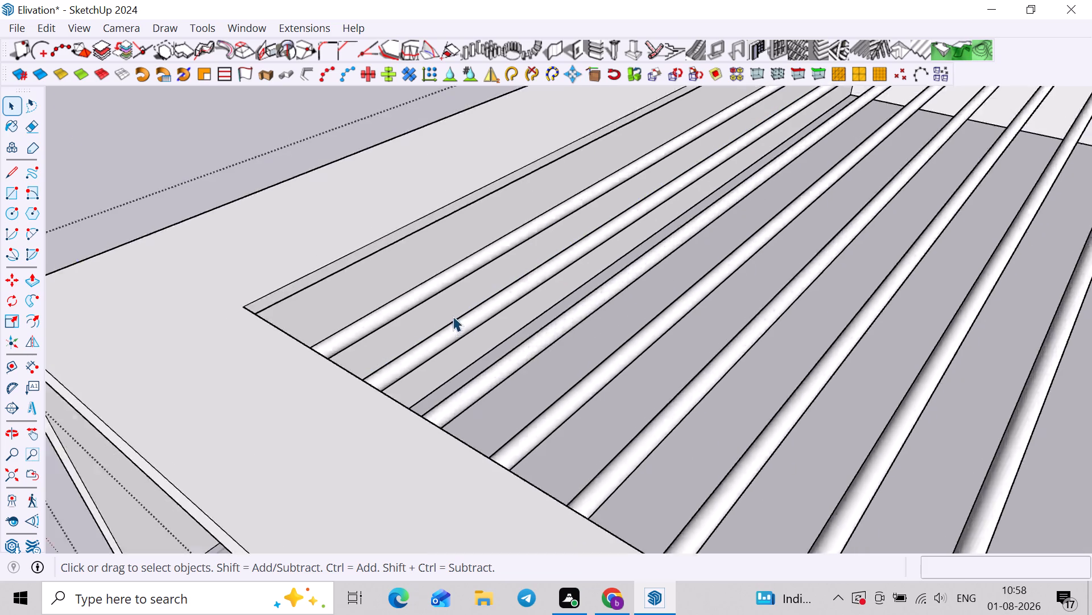
pyautogui.scroll(-11, 453, 316)
pyautogui.click(278, 245)
# Examine the pergola from below and the whole front elevation alongside the reference image.
pyautogui.scroll(-5, 371, 259)
pyautogui.moveTo(393, 270); pyautogui.dragTo(586, 97, button='middle')
pyautogui.scroll(3, 583, 223)
pyautogui.moveTo(554, 225); pyautogui.dragTo(465, 221, button='middle')
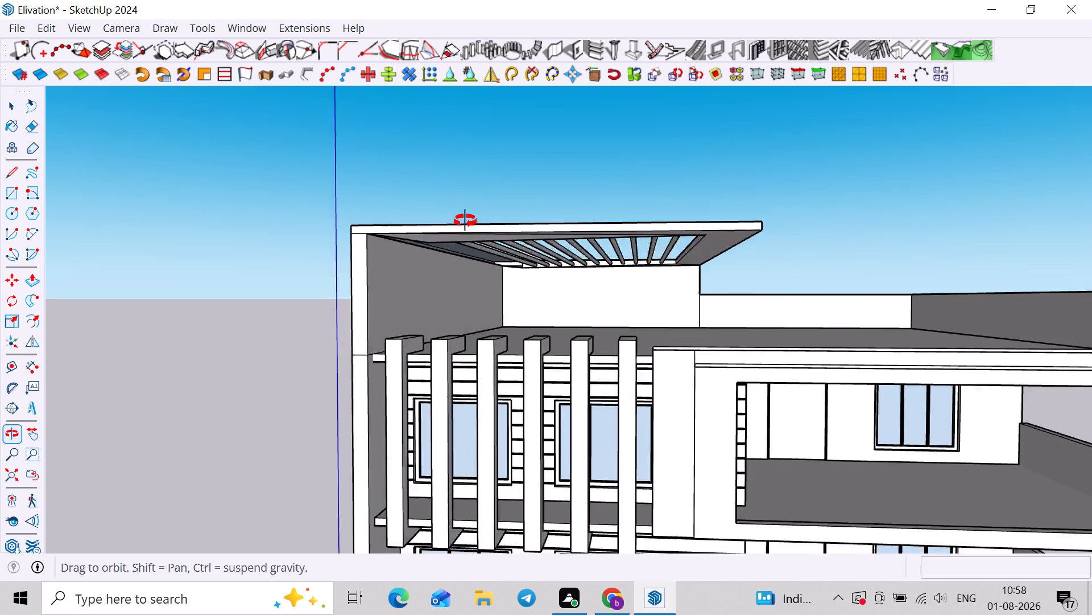
pyautogui.moveTo(465, 221); pyautogui.dragTo(460, 222, button='middle')
pyautogui.moveTo(586, 270); pyautogui.dragTo(501, 167, button='middle')
pyautogui.keyDown('shift'); pyautogui.scroll(1, 576, 251); pyautogui.keyUp('shift')
pyautogui.scroll(-4, 536, 221)
pyautogui.moveTo(549, 255); pyautogui.dragTo(631, 242, button='middle')
pyautogui.scroll(-4, 603, 263)
pyautogui.moveTo(598, 304); pyautogui.dragTo(593, 347, button='middle')
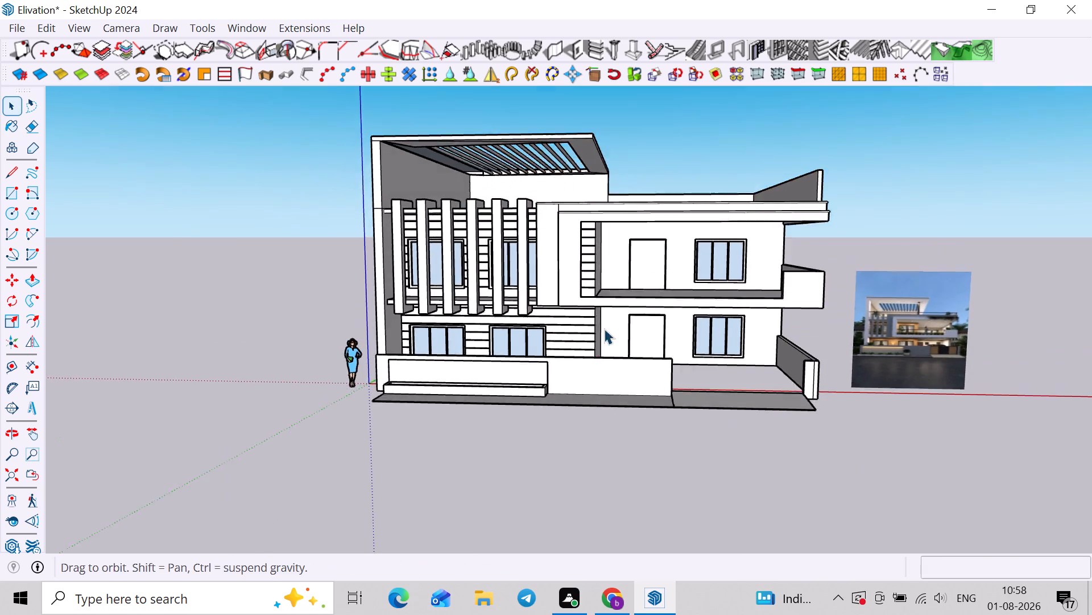
pyautogui.scroll(2, 672, 272)
pyautogui.keyDown('shift'); pyautogui.moveTo(639, 285); pyautogui.dragTo(551, 331, button='middle'); pyautogui.keyUp('shift')
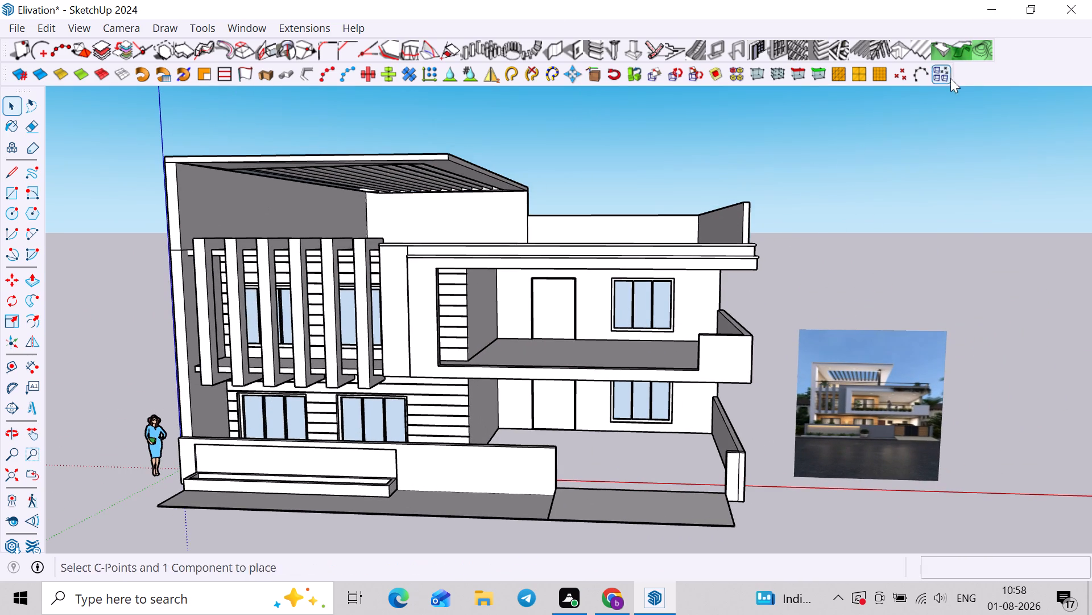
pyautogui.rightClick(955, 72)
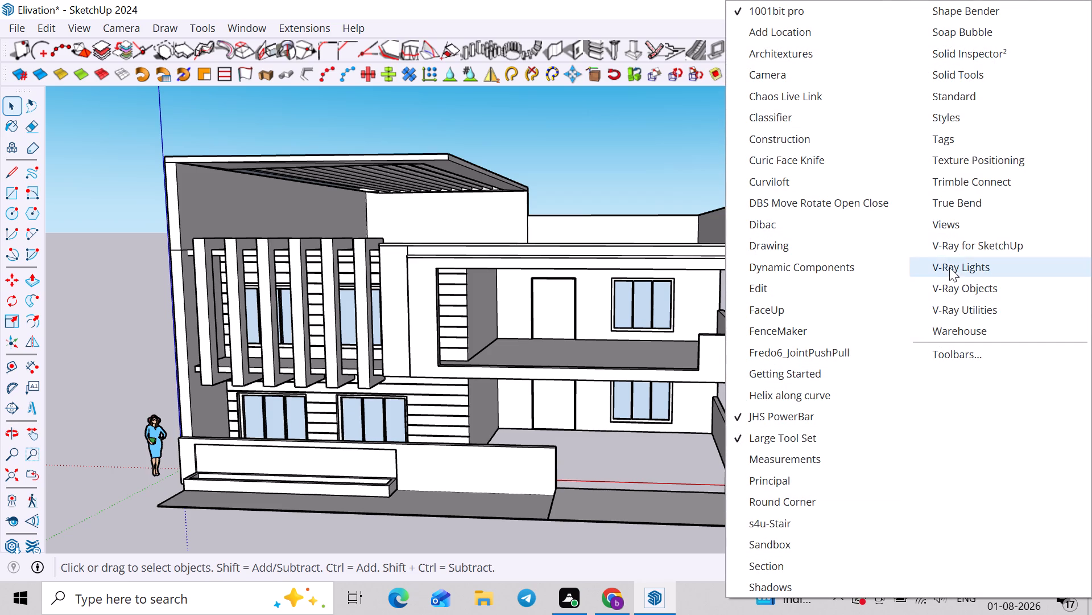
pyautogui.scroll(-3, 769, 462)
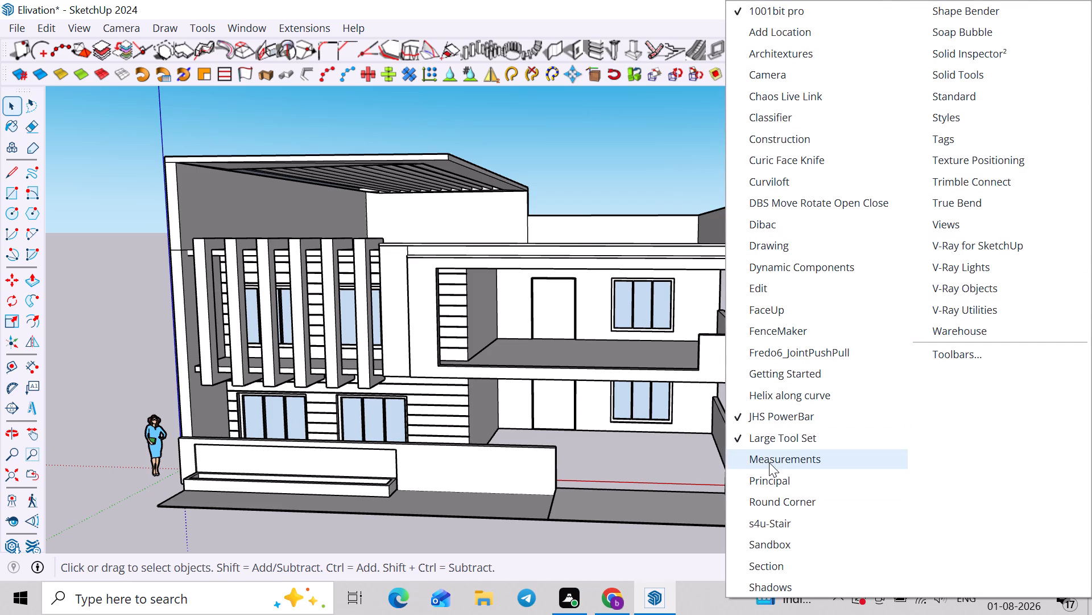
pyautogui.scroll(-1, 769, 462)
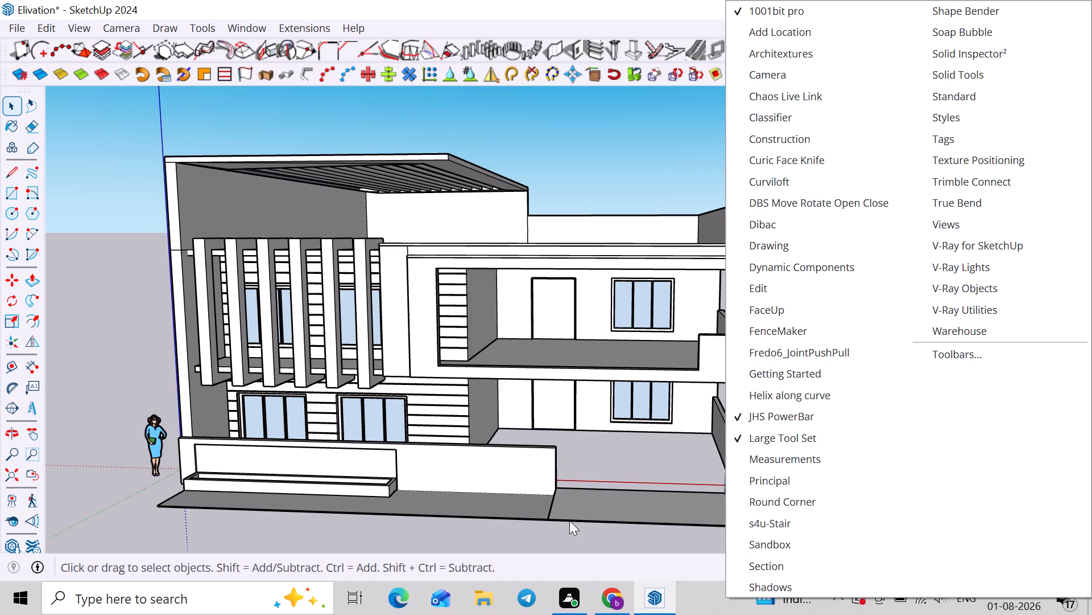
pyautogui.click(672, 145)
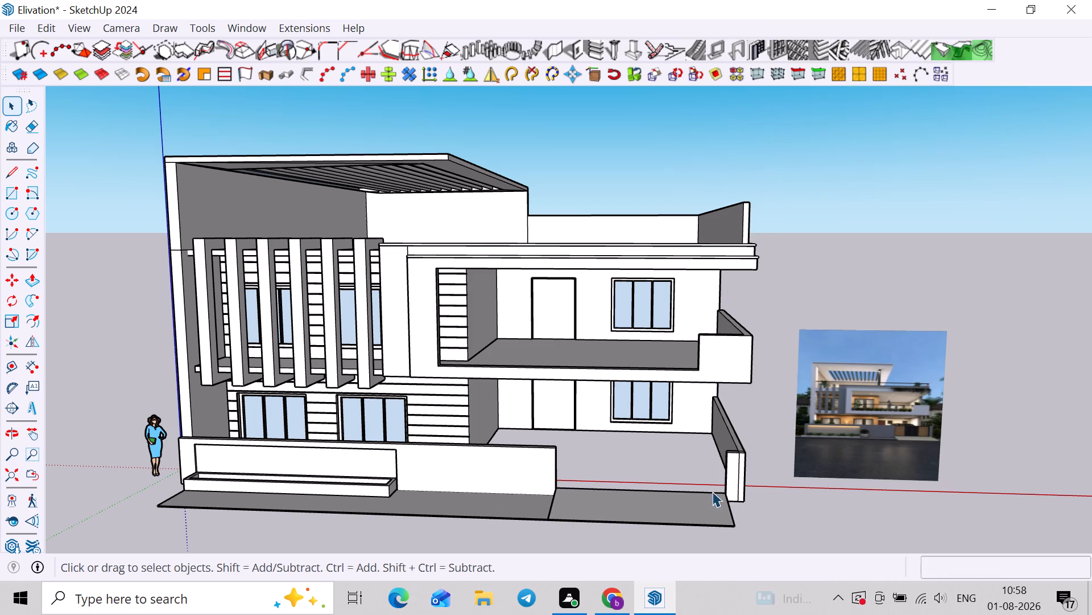
# Install the MAJ_Rail_v2024 (1) extension from its folder in Downloads using the Extension Manager, and close the manager.
pyautogui.click(307, 27)
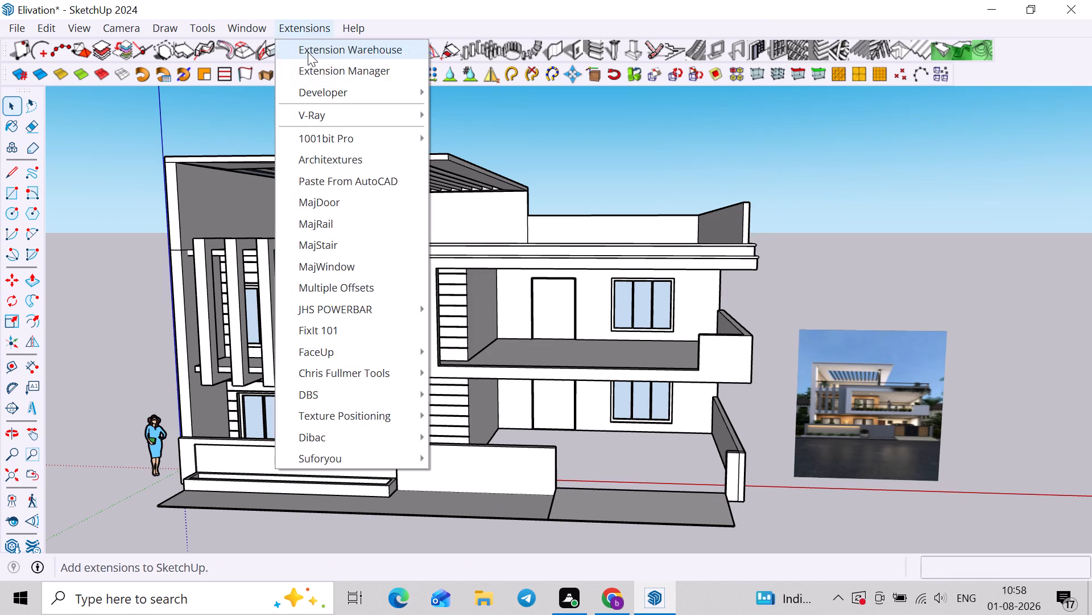
pyautogui.click(289, 71)
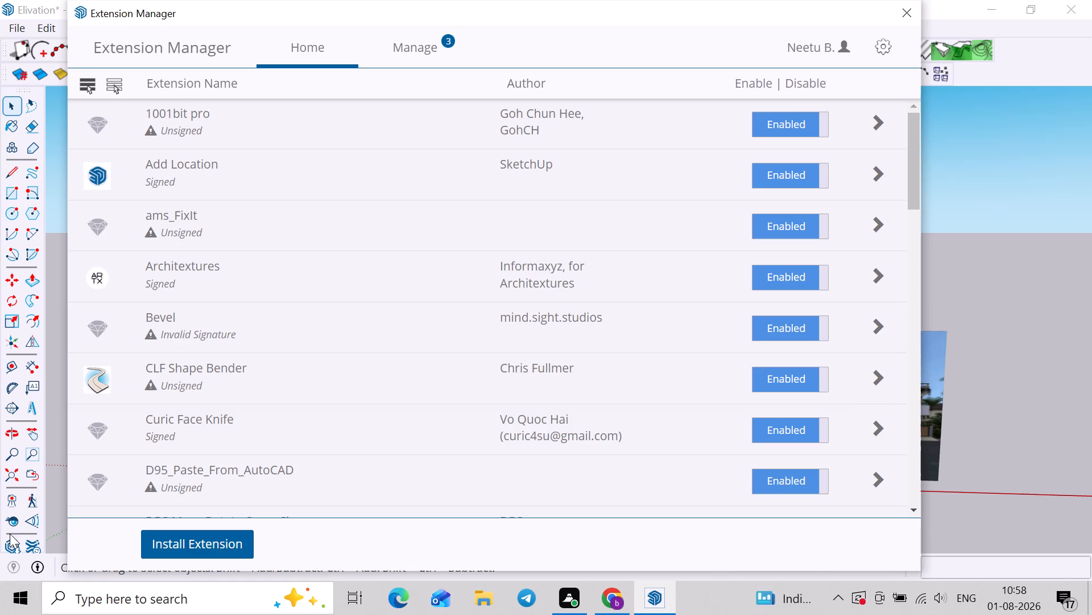
pyautogui.click(135, 549)
pyautogui.click(156, 540)
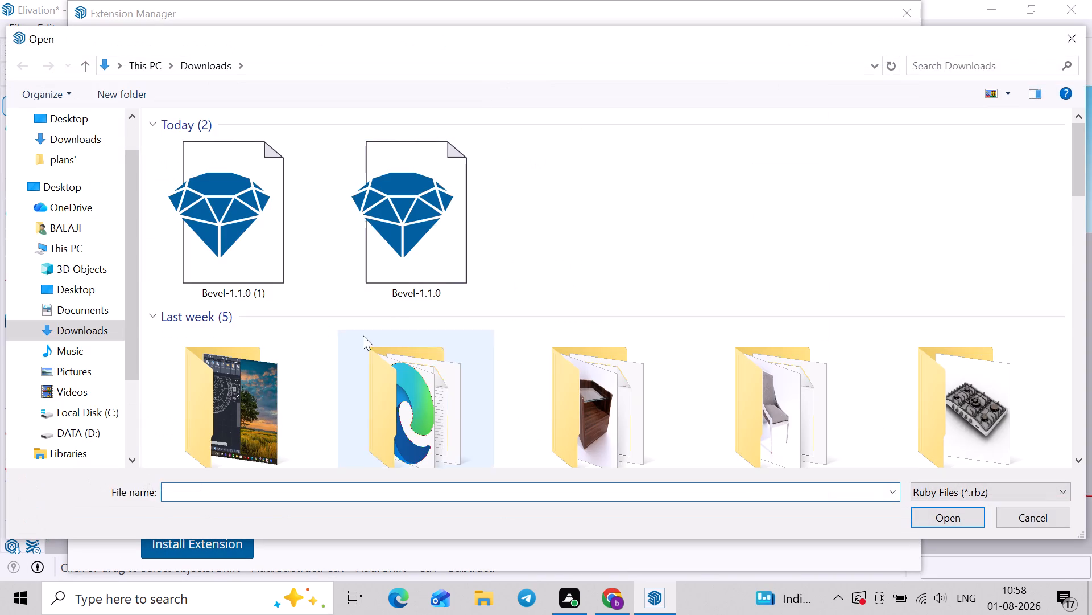
pyautogui.scroll(-6, 416, 311)
pyautogui.scroll(2, 409, 313)
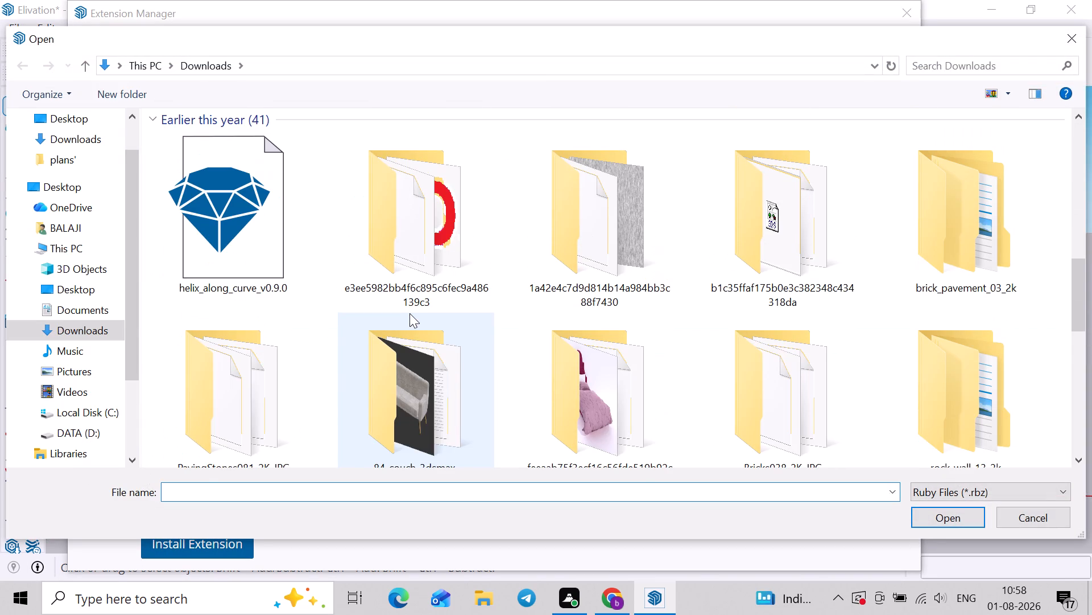
pyautogui.scroll(-4, 409, 313)
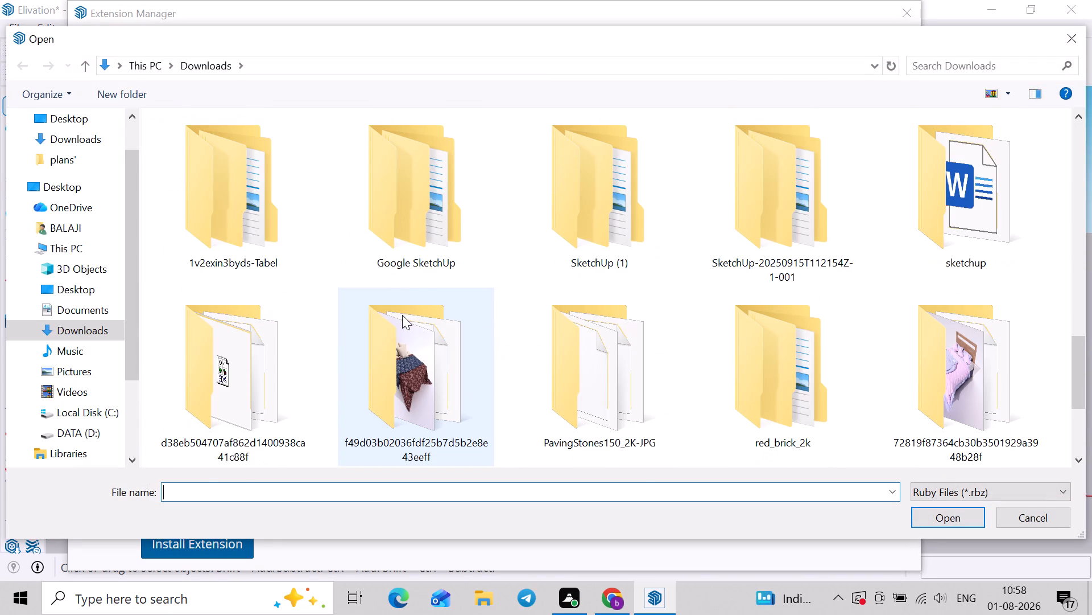
pyautogui.scroll(-5, 402, 315)
pyautogui.scroll(2, 402, 315)
pyautogui.doubleClick(593, 250)
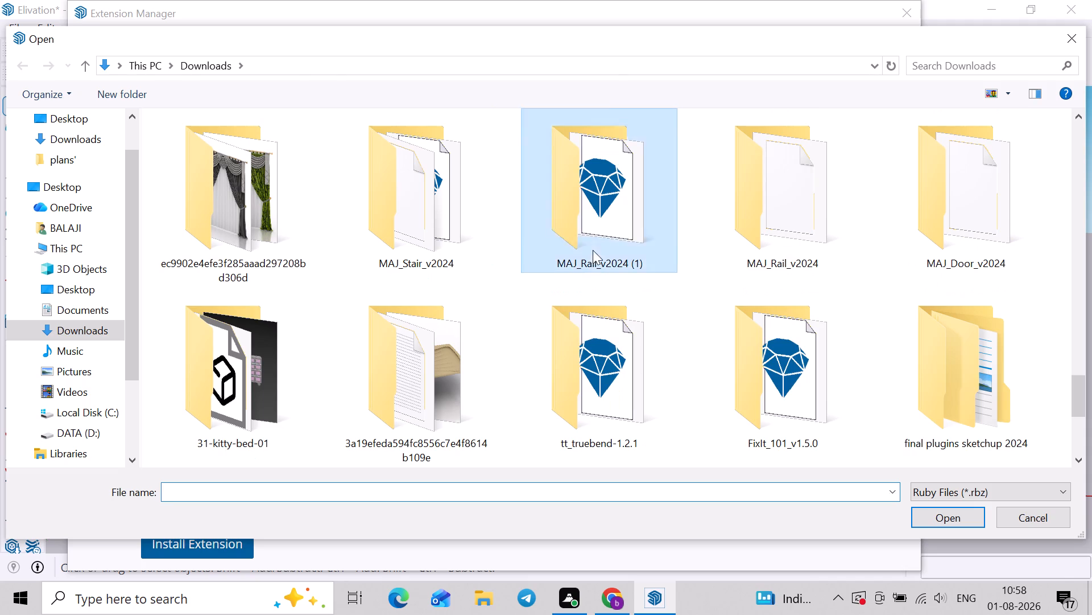
pyautogui.click(333, 155)
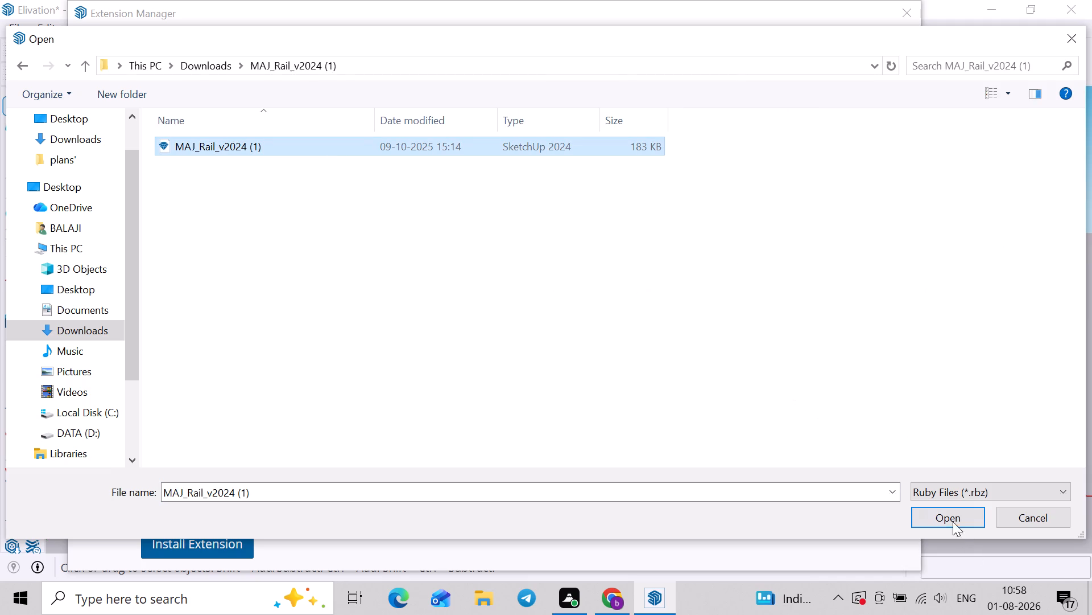
pyautogui.click(950, 512)
pyautogui.click(907, 17)
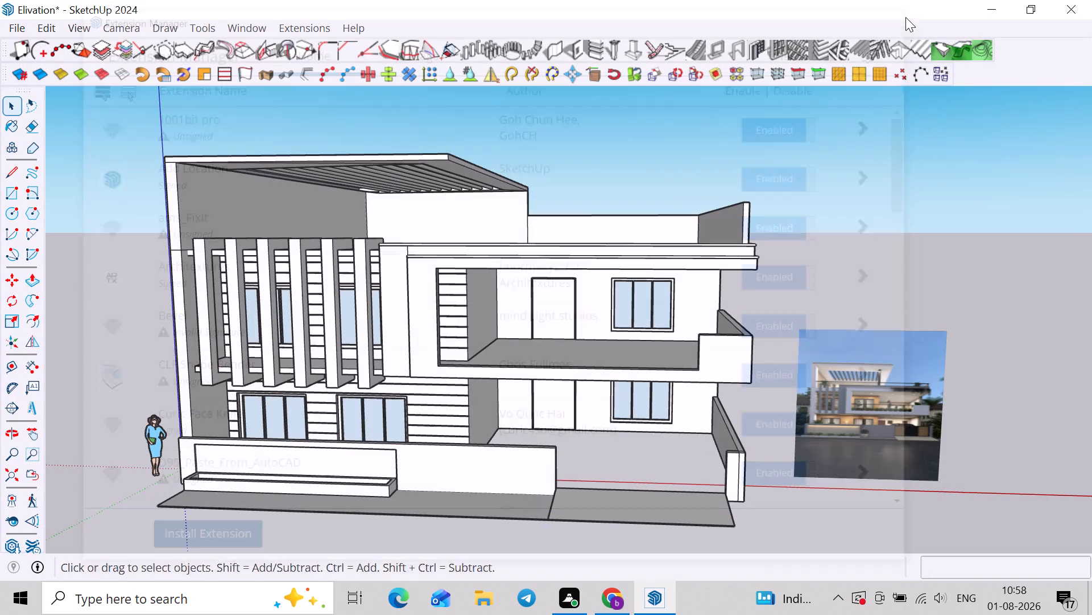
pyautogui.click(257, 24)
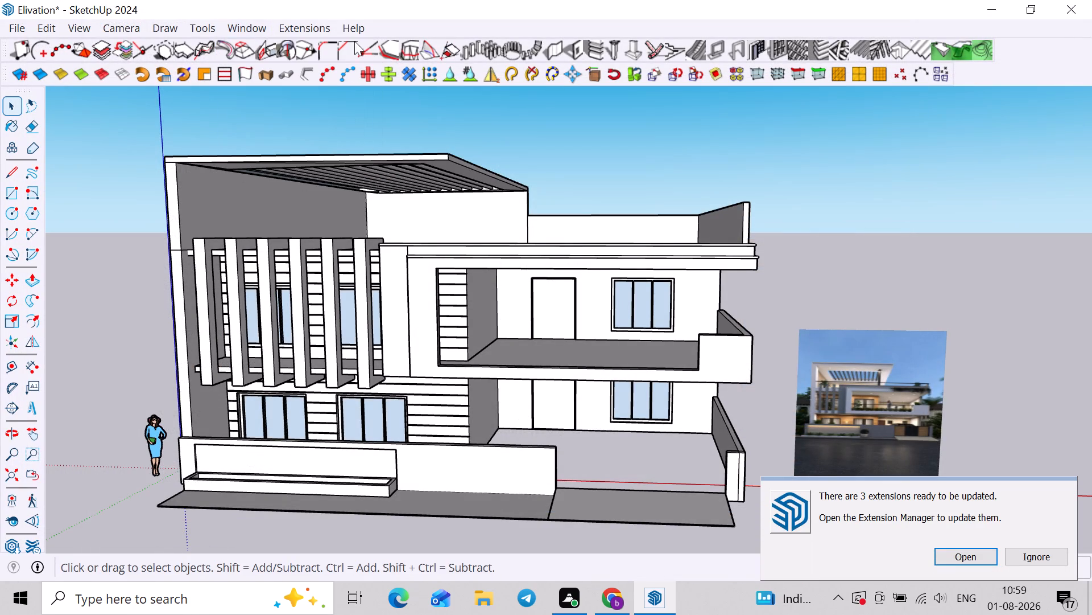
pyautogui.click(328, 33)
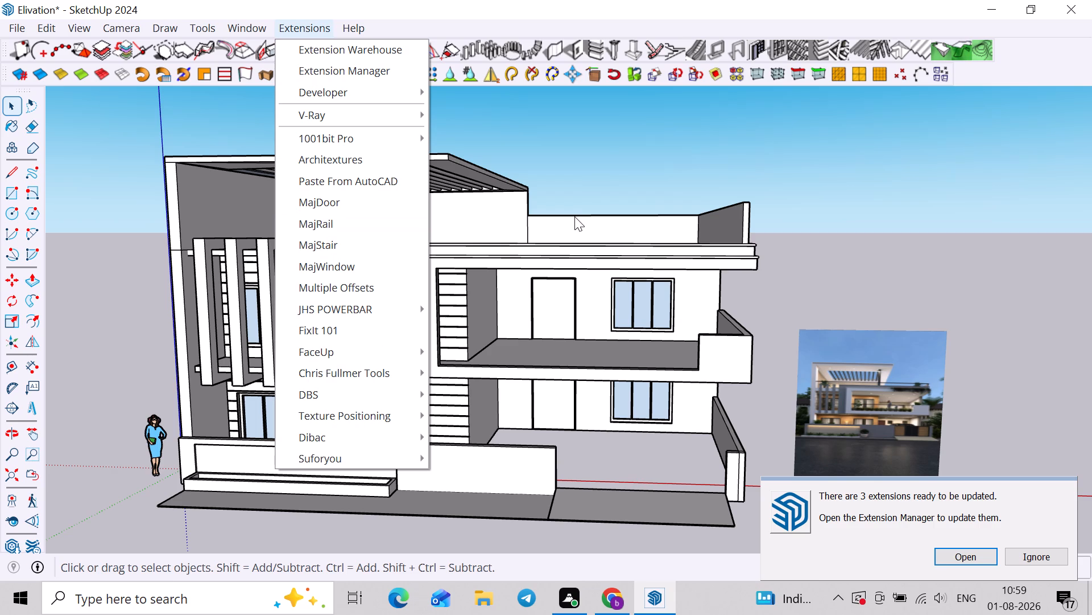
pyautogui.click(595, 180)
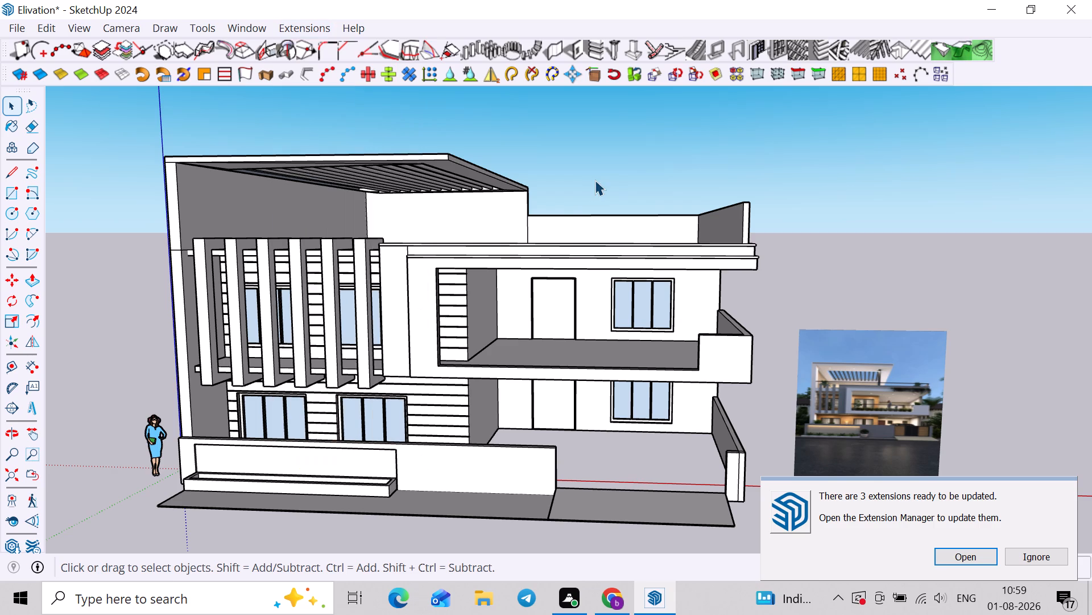
# Open the projecting first-floor balcony frame for editing.
pyautogui.scroll(3, 422, 236)
pyautogui.moveTo(487, 260); pyautogui.dragTo(462, 286, button='middle')
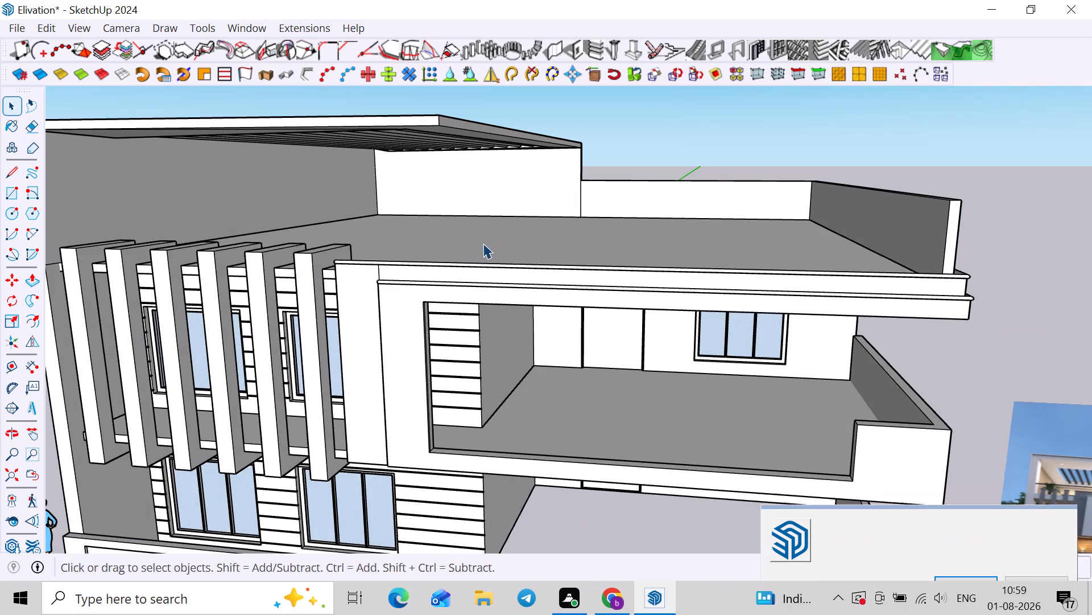
pyautogui.scroll(-3, 605, 258)
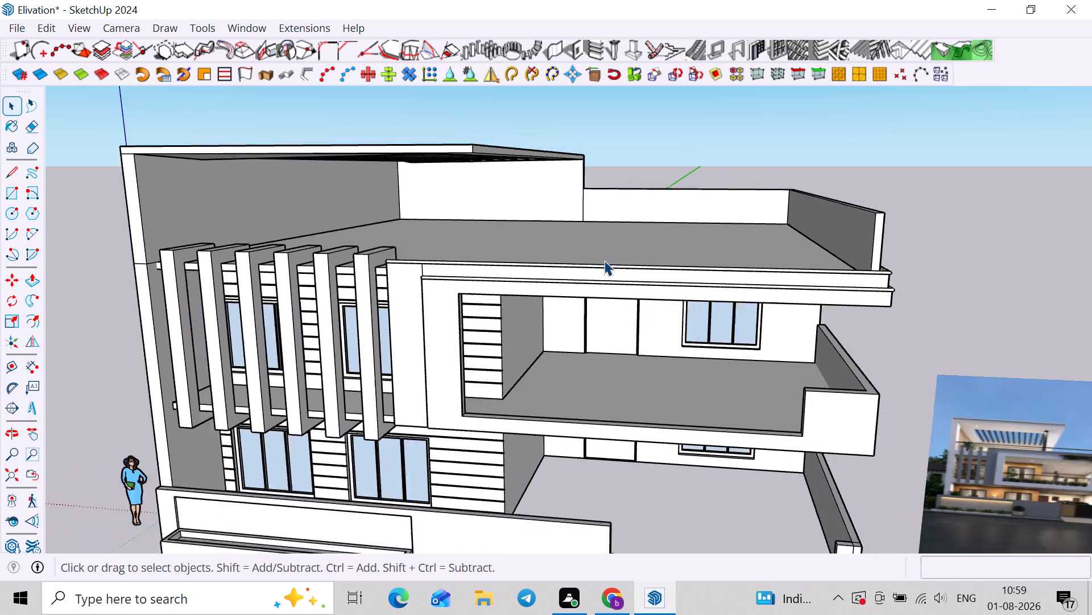
pyautogui.scroll(-4, 604, 260)
pyautogui.moveTo(616, 245); pyautogui.dragTo(557, 292, button='middle')
pyautogui.moveTo(562, 330); pyautogui.dragTo(618, 305, button='middle')
pyautogui.scroll(4, 634, 345)
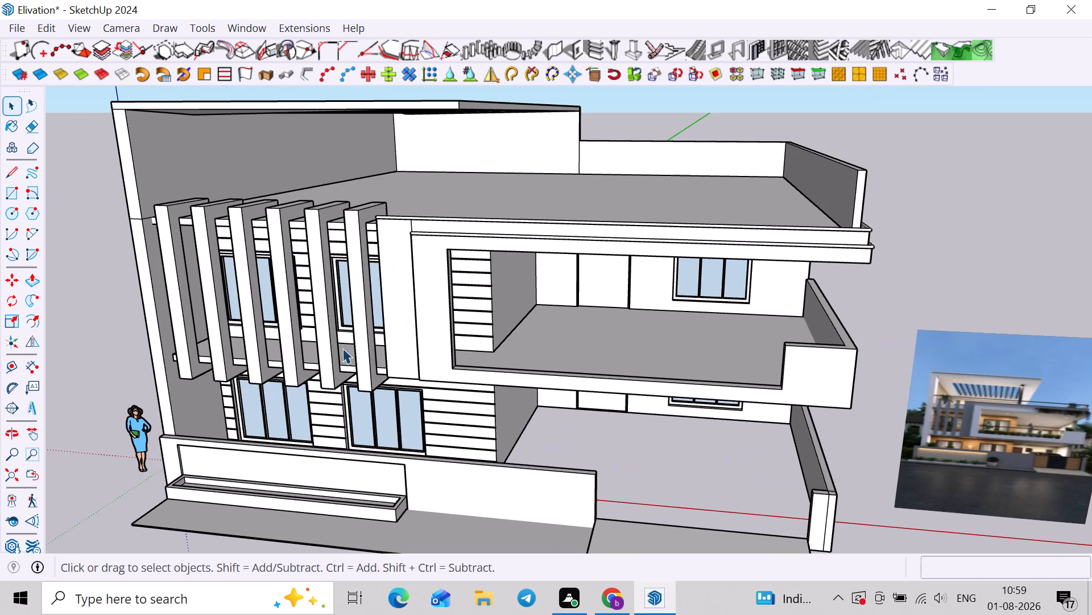
pyautogui.moveTo(621, 378); pyautogui.dragTo(603, 437, button='middle')
pyautogui.scroll(5, 586, 430)
pyautogui.click(541, 396)
pyautogui.click(541, 396)
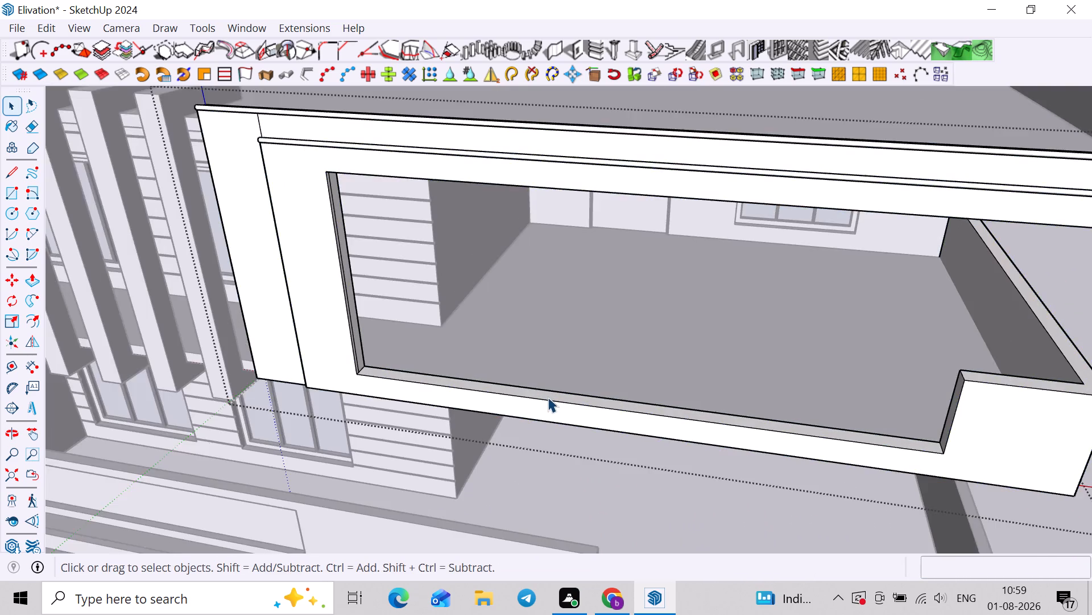
# Copy the front bottom edge of the balcony opening back to the midpoint of the sill's depth.
pyautogui.scroll(2, 548, 397)
pyautogui.moveTo(549, 400); pyautogui.dragTo(549, 415, button='middle')
pyautogui.click(531, 416)
pyautogui.click(531, 417)
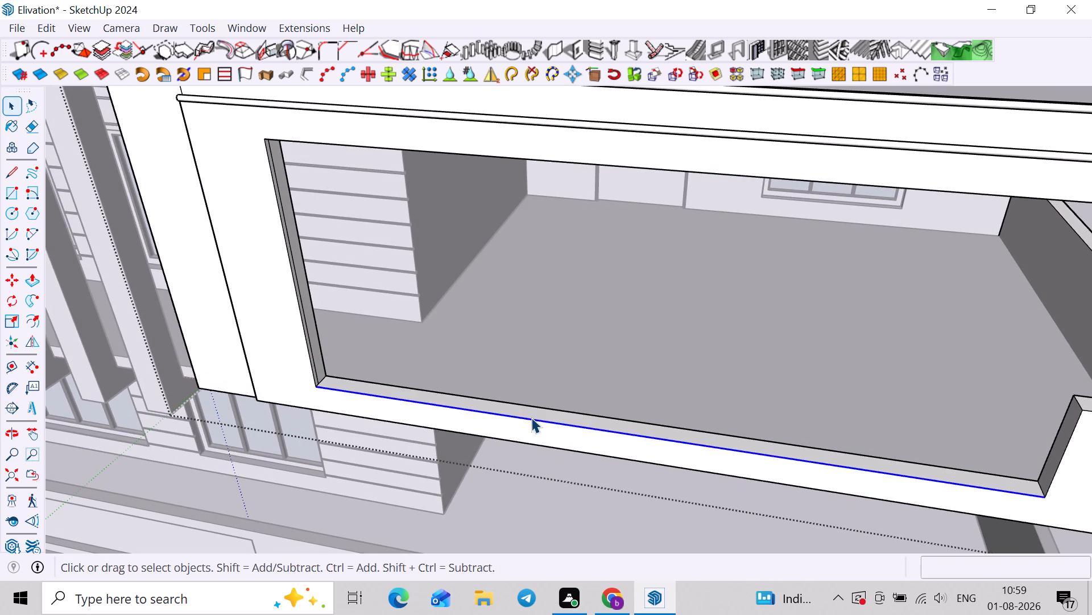
pyautogui.press('m')
pyautogui.scroll(6, 514, 418)
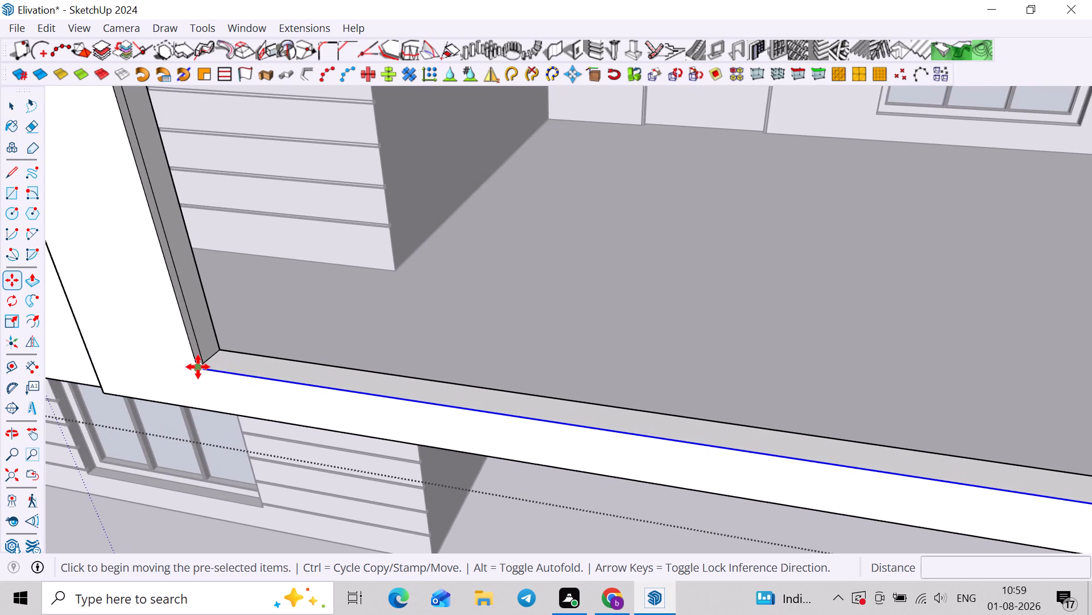
pyautogui.click(198, 367)
pyautogui.scroll(11, 202, 365)
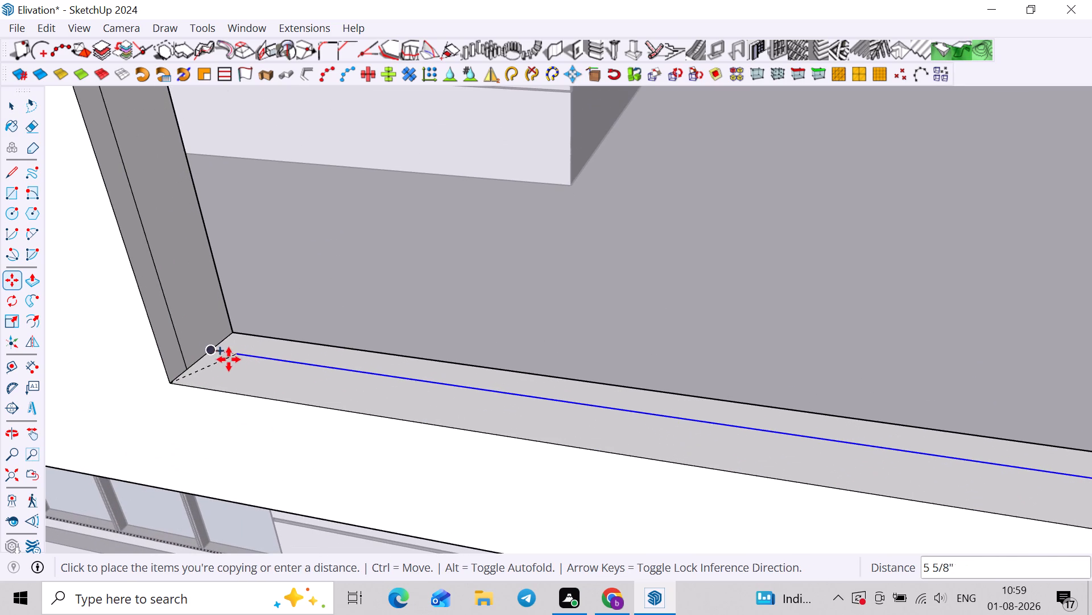
pyautogui.click(208, 348)
pyautogui.scroll(-20, 214, 346)
pyautogui.scroll(-2, 214, 346)
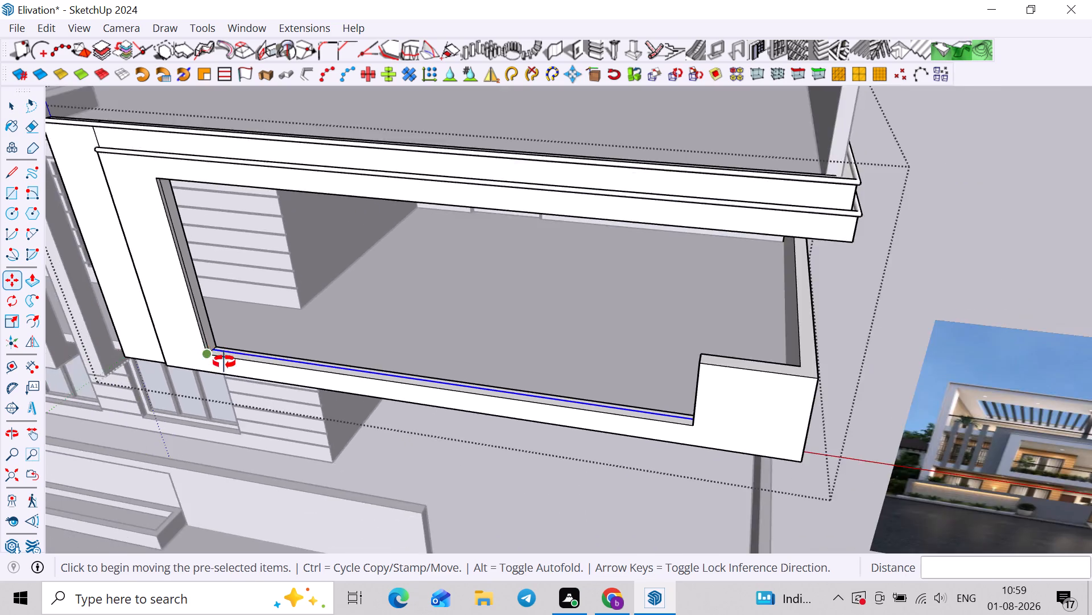
pyautogui.moveTo(215, 356); pyautogui.dragTo(415, 385, button='middle')
pyautogui.press('space')
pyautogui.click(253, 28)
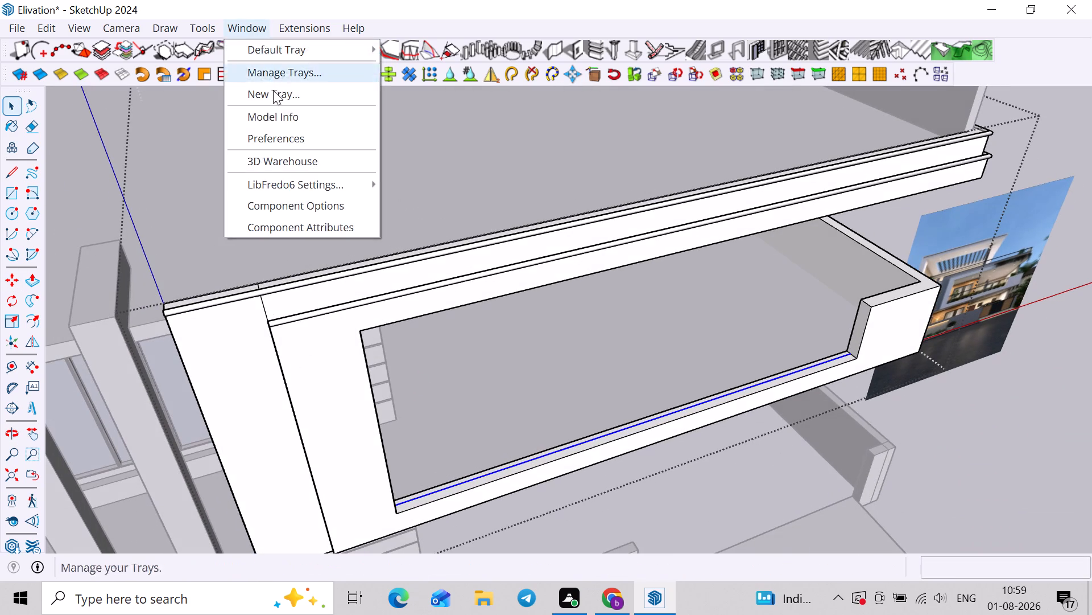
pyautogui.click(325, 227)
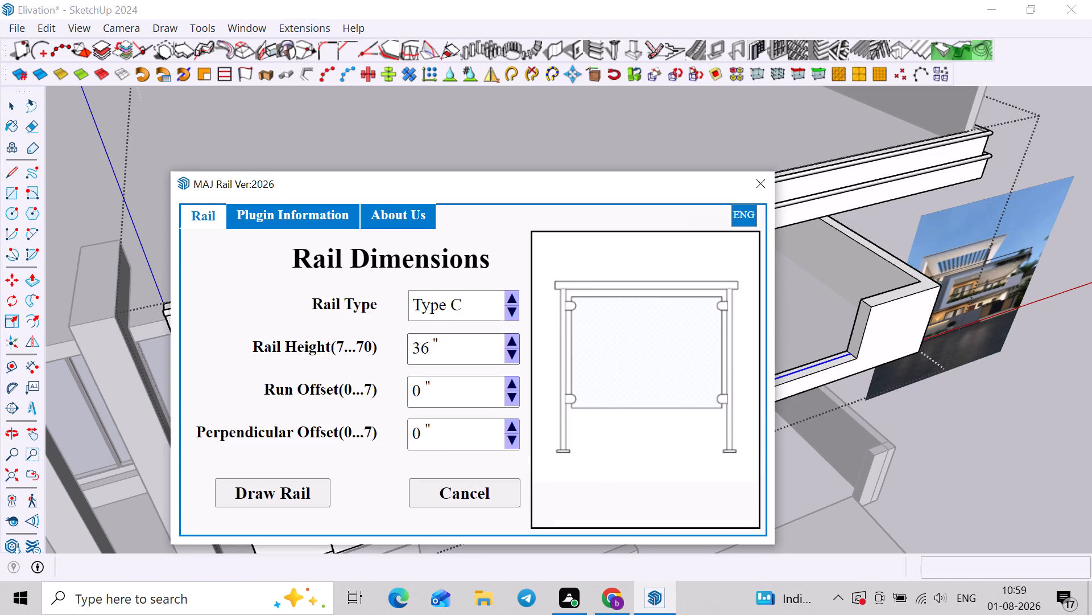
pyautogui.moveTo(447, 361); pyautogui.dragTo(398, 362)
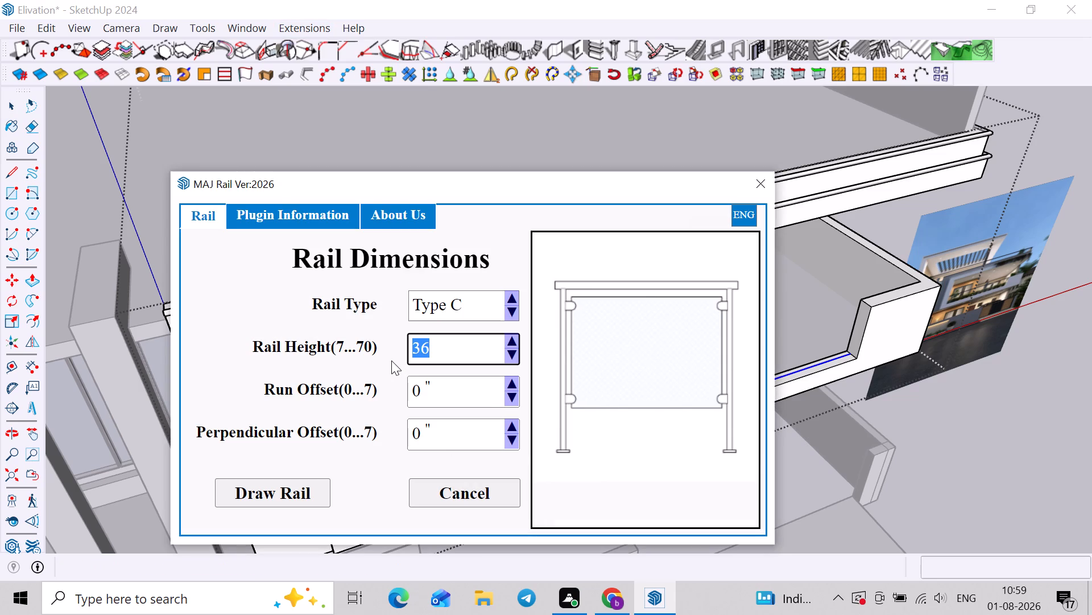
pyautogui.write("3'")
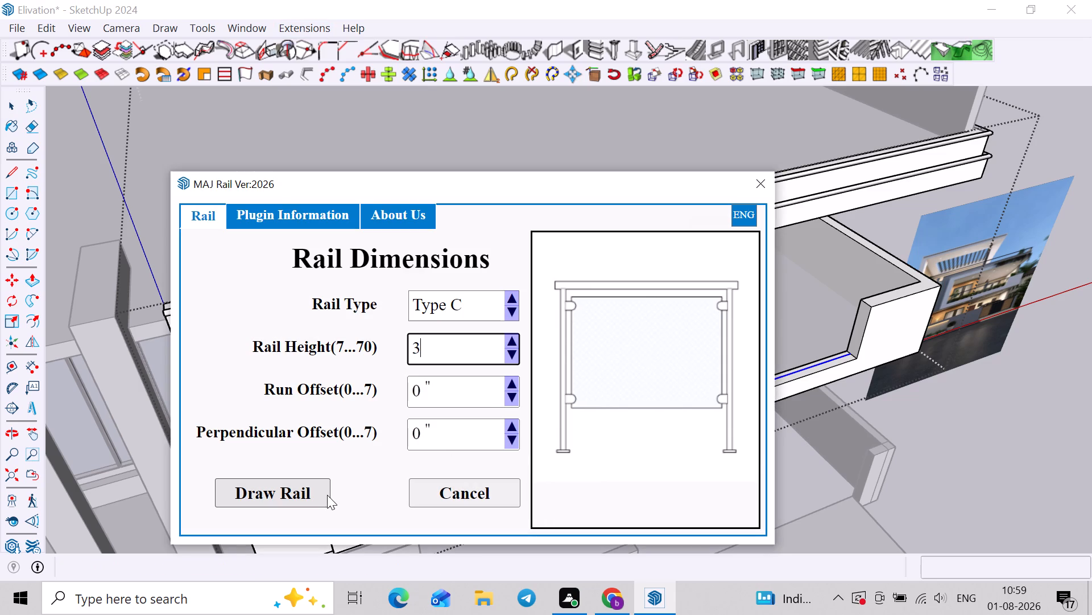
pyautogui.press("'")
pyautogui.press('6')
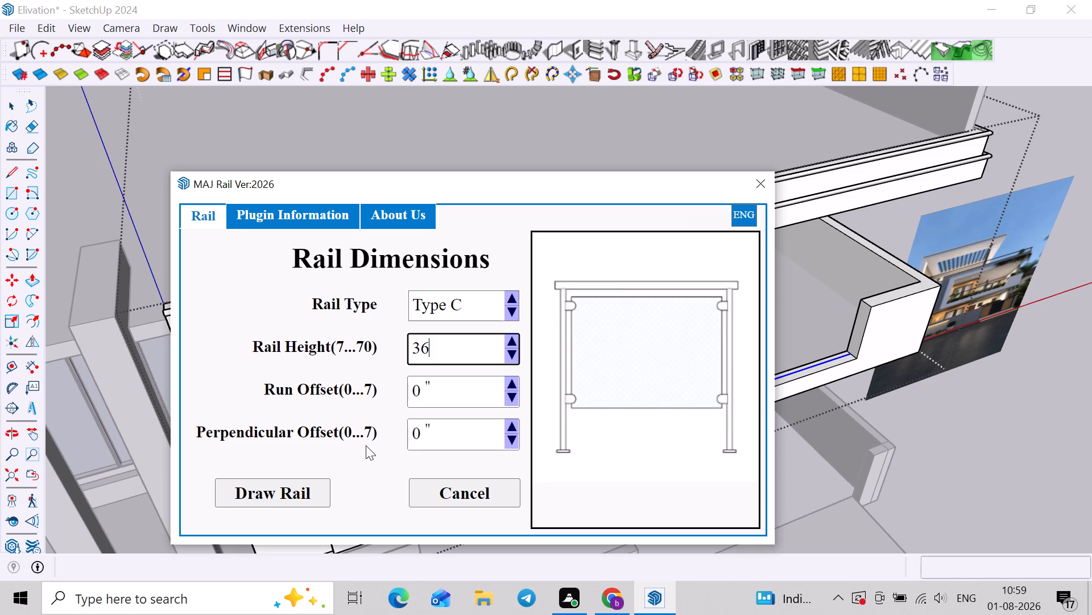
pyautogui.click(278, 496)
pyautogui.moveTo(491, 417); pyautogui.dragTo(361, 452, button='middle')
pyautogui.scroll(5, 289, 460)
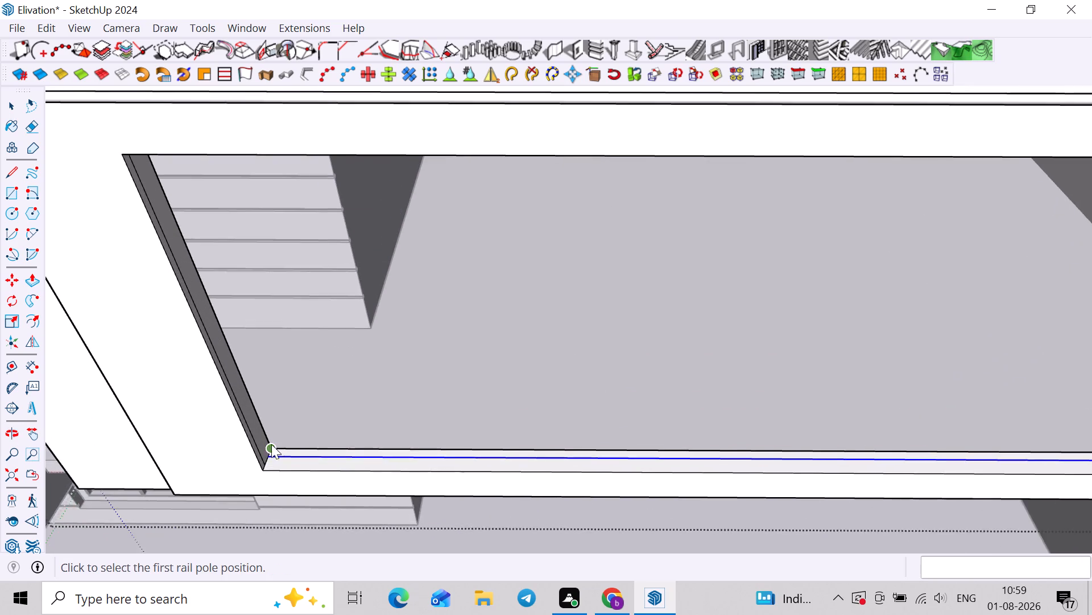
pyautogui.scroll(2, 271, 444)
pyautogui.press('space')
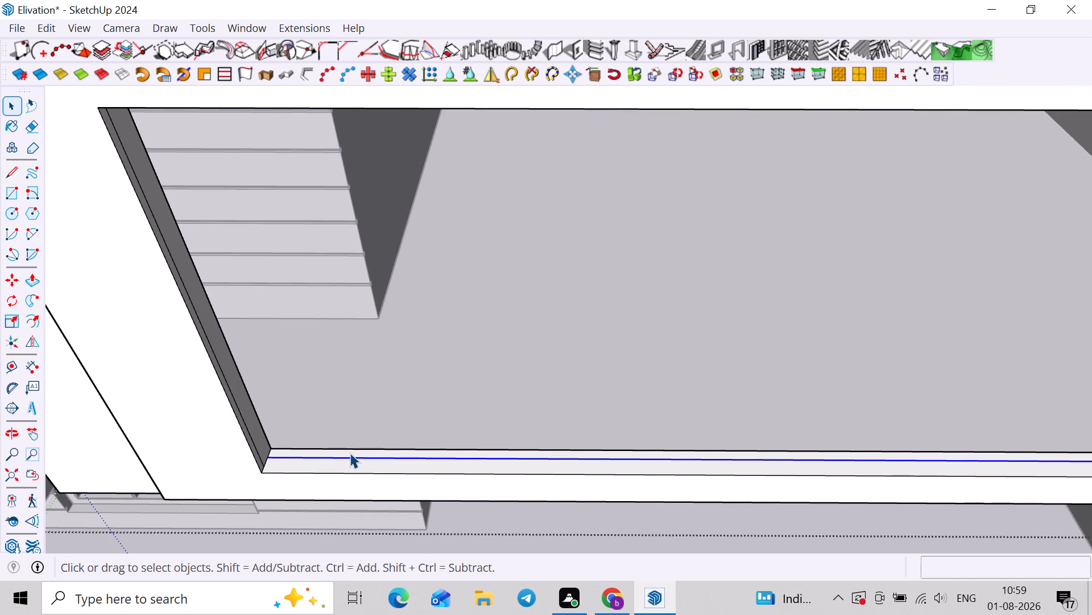
# Divide the copied line along the middle of the balcony sill into 4 segments.
pyautogui.click(350, 453)
pyautogui.click(348, 457)
pyautogui.rightClick(348, 458)
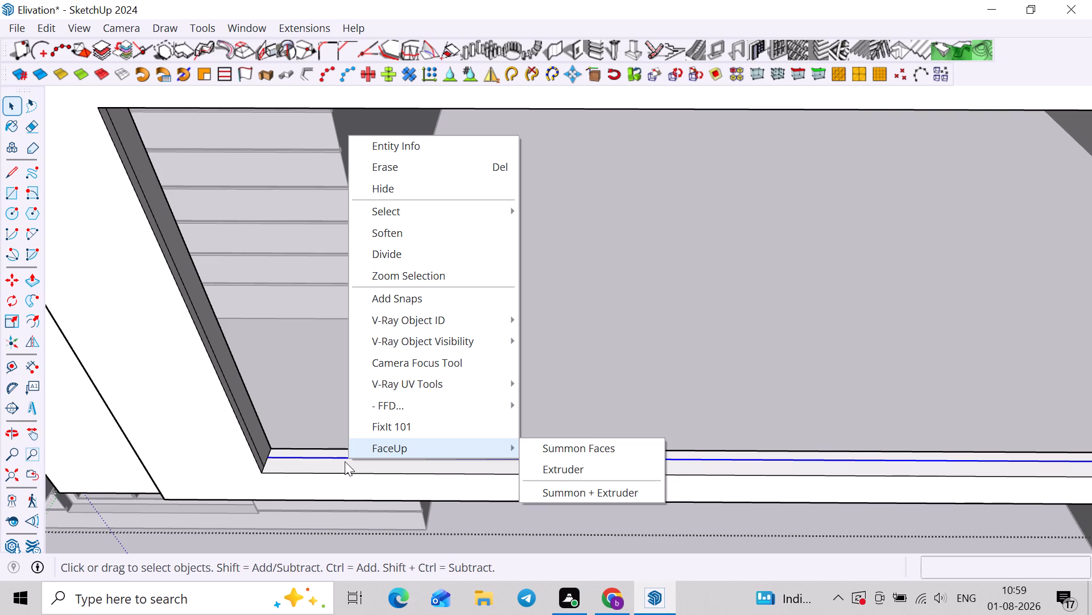
pyautogui.click(444, 257)
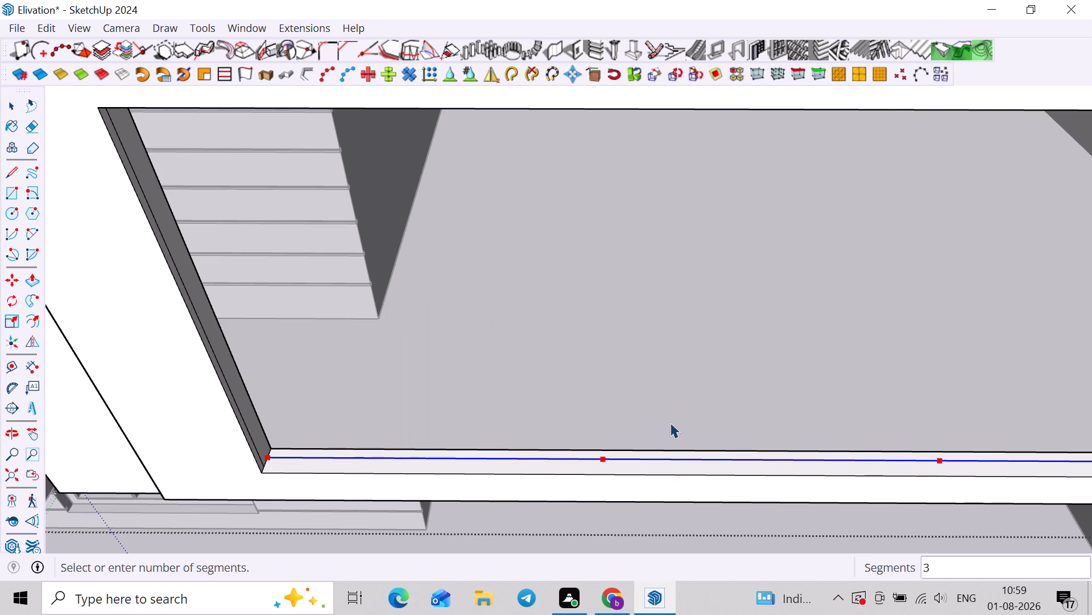
pyautogui.scroll(-2, 666, 433)
pyautogui.scroll(-4, 555, 449)
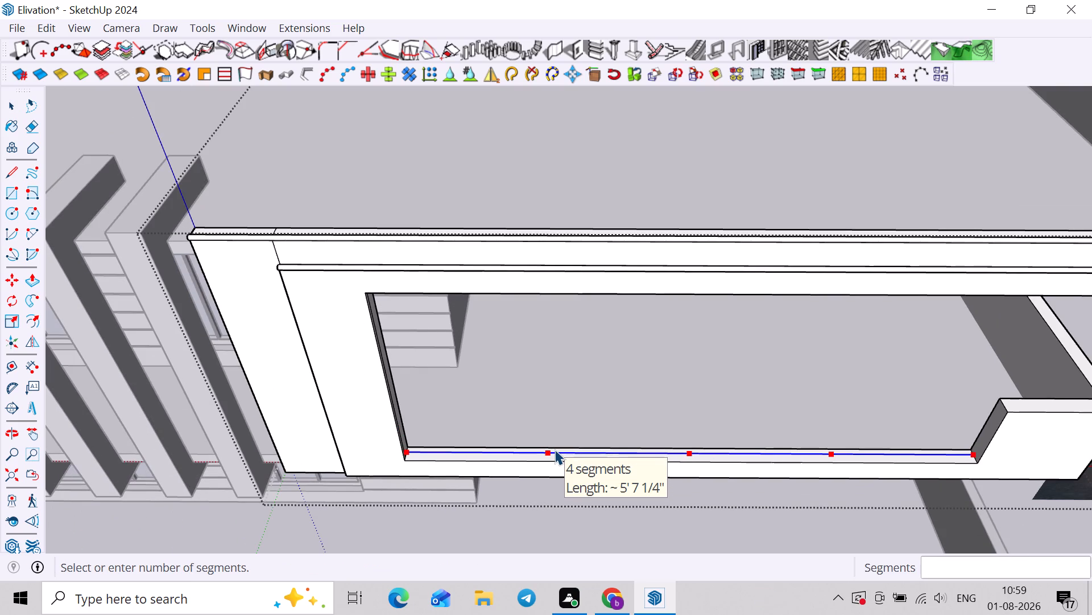
pyautogui.press('4')
pyautogui.press('Return')
pyautogui.press('space')
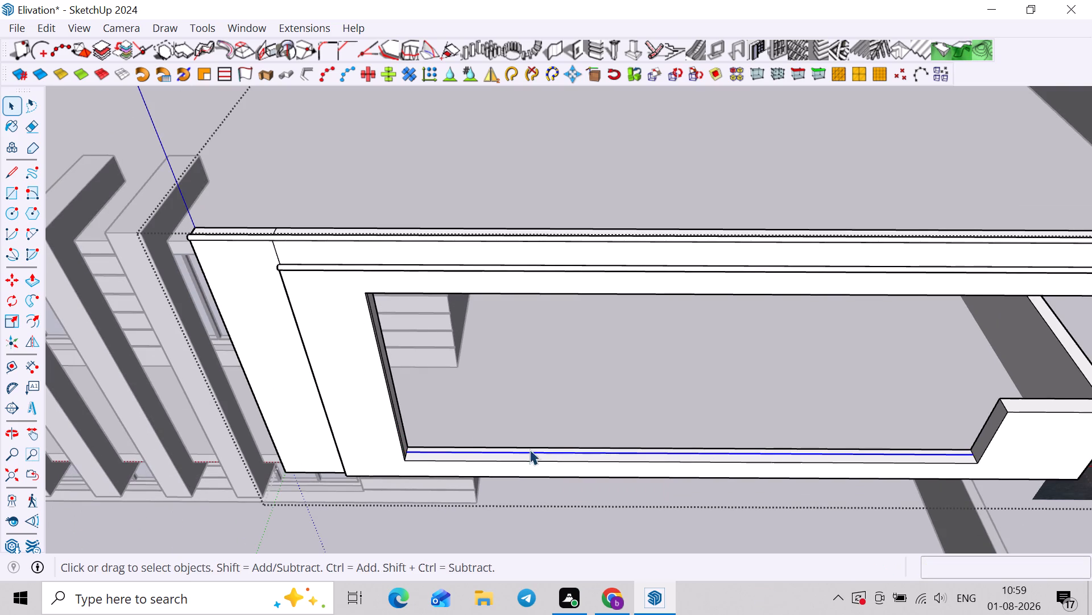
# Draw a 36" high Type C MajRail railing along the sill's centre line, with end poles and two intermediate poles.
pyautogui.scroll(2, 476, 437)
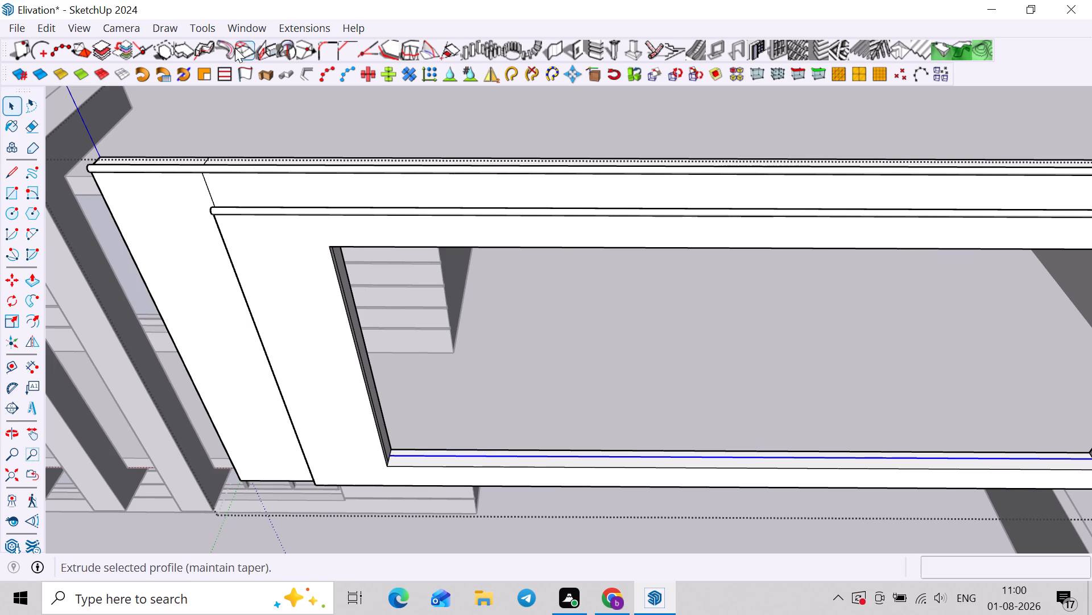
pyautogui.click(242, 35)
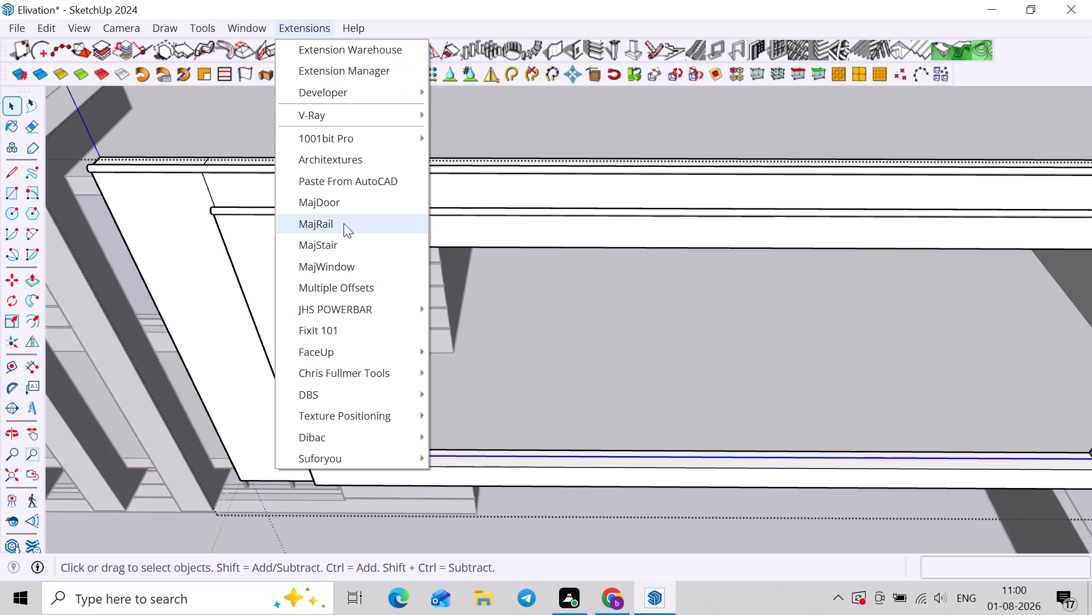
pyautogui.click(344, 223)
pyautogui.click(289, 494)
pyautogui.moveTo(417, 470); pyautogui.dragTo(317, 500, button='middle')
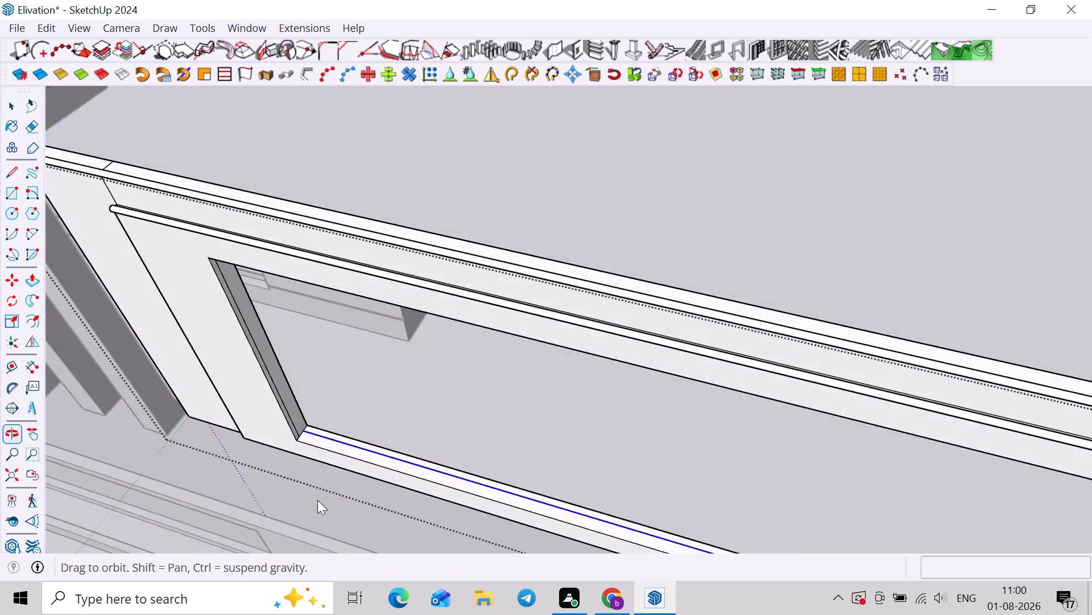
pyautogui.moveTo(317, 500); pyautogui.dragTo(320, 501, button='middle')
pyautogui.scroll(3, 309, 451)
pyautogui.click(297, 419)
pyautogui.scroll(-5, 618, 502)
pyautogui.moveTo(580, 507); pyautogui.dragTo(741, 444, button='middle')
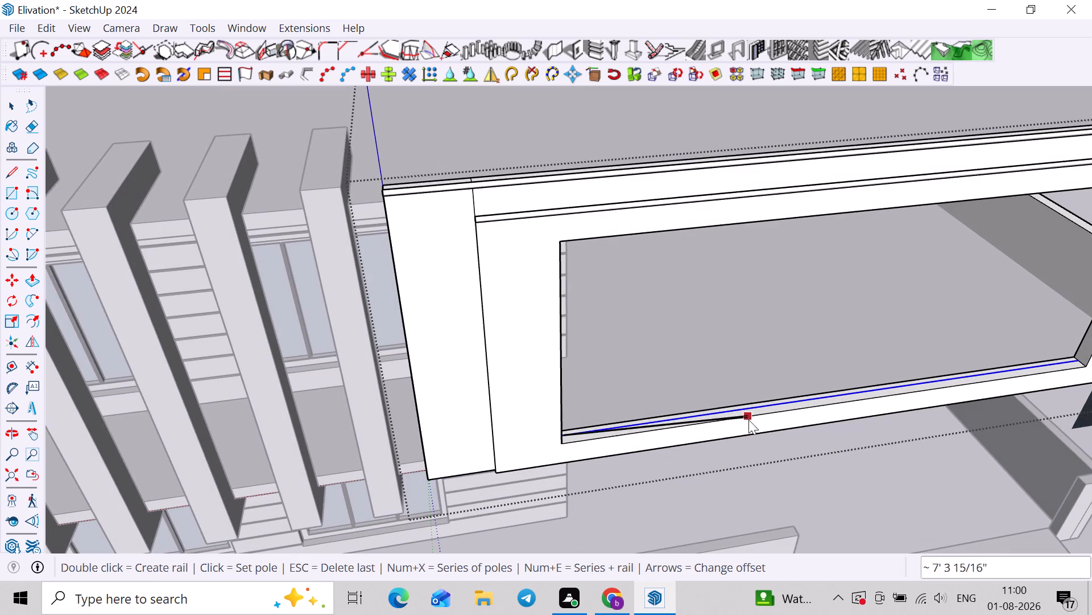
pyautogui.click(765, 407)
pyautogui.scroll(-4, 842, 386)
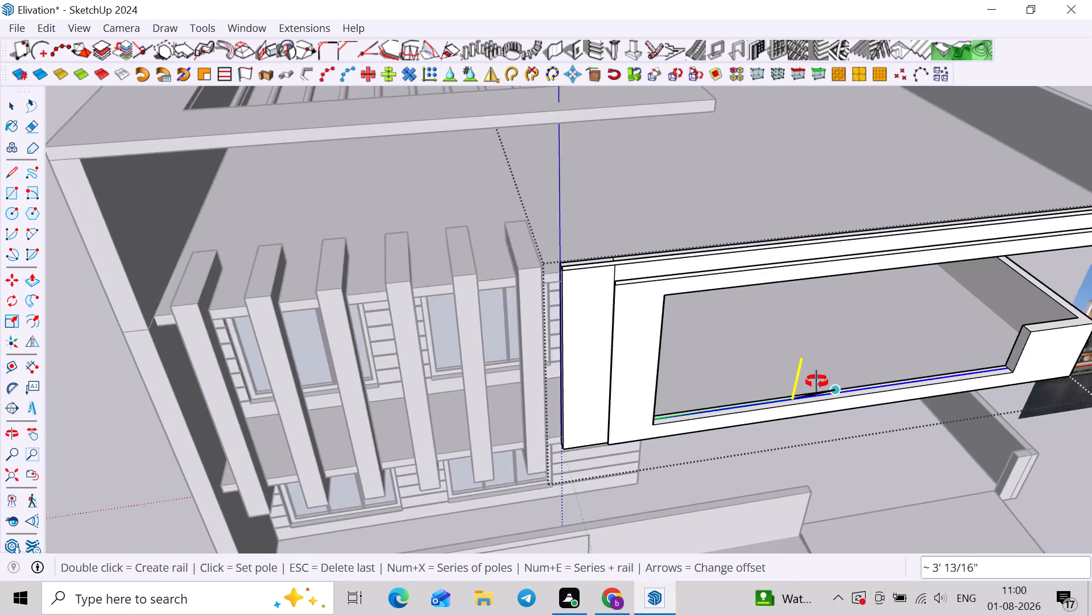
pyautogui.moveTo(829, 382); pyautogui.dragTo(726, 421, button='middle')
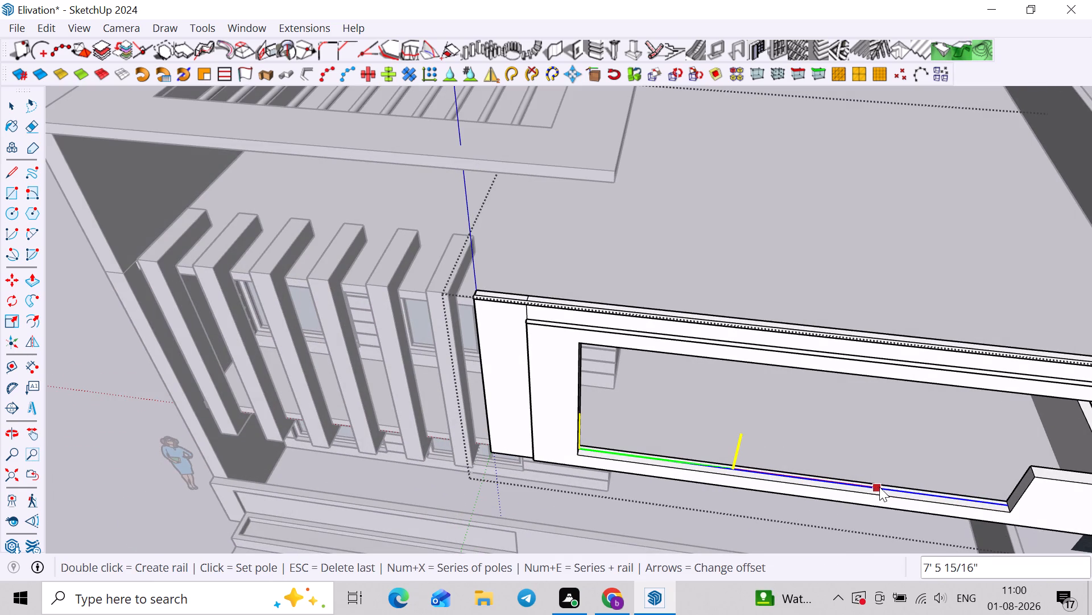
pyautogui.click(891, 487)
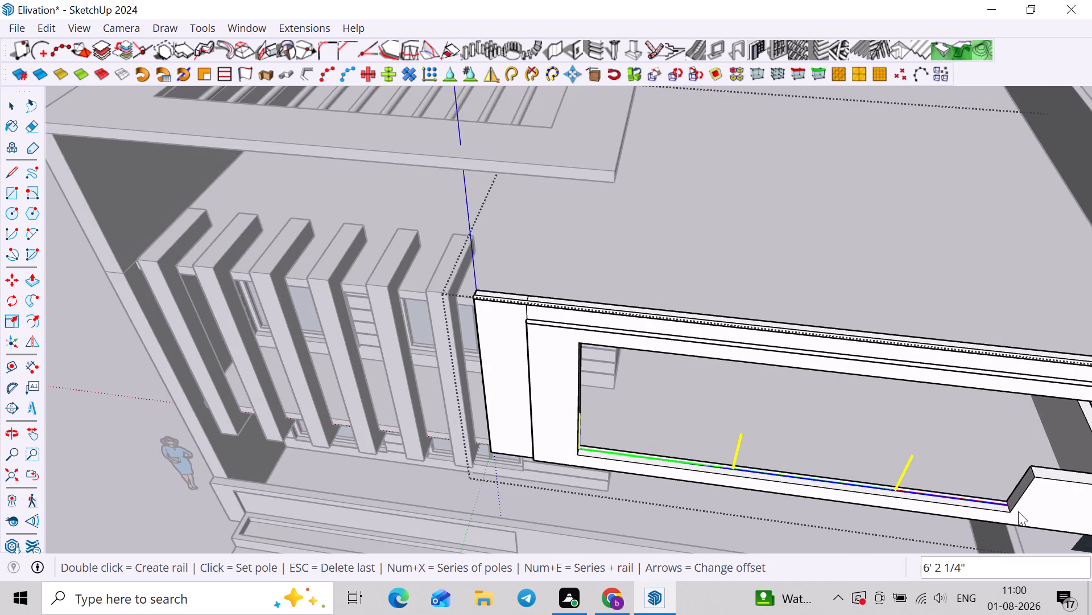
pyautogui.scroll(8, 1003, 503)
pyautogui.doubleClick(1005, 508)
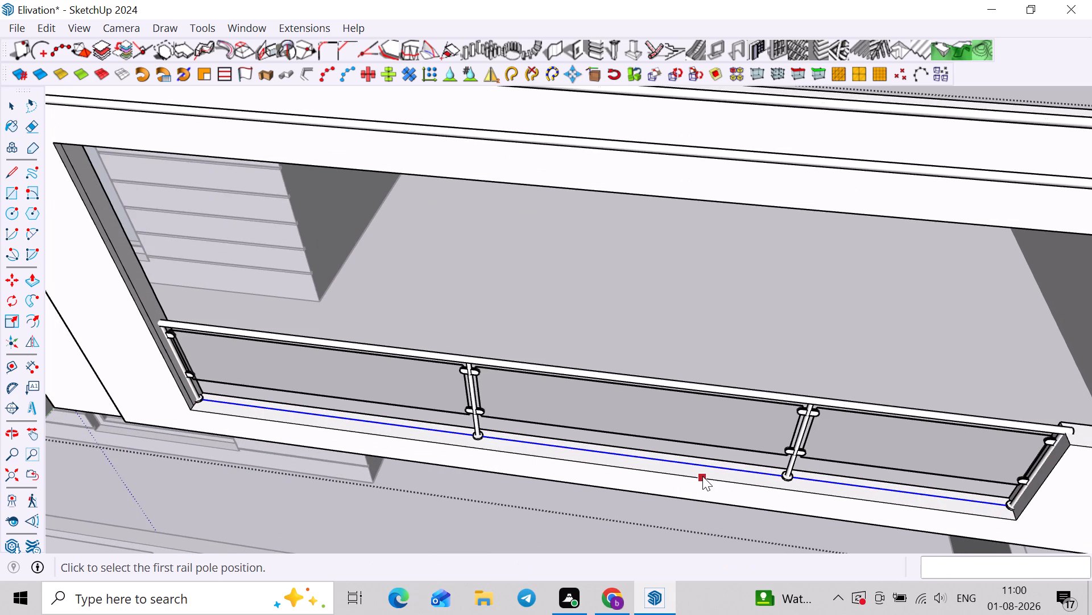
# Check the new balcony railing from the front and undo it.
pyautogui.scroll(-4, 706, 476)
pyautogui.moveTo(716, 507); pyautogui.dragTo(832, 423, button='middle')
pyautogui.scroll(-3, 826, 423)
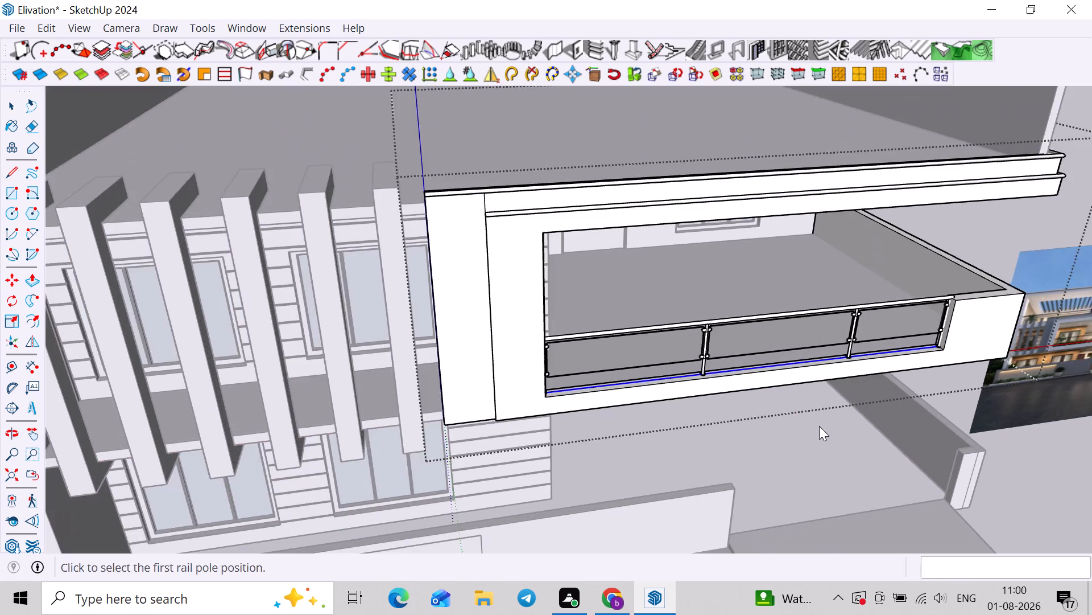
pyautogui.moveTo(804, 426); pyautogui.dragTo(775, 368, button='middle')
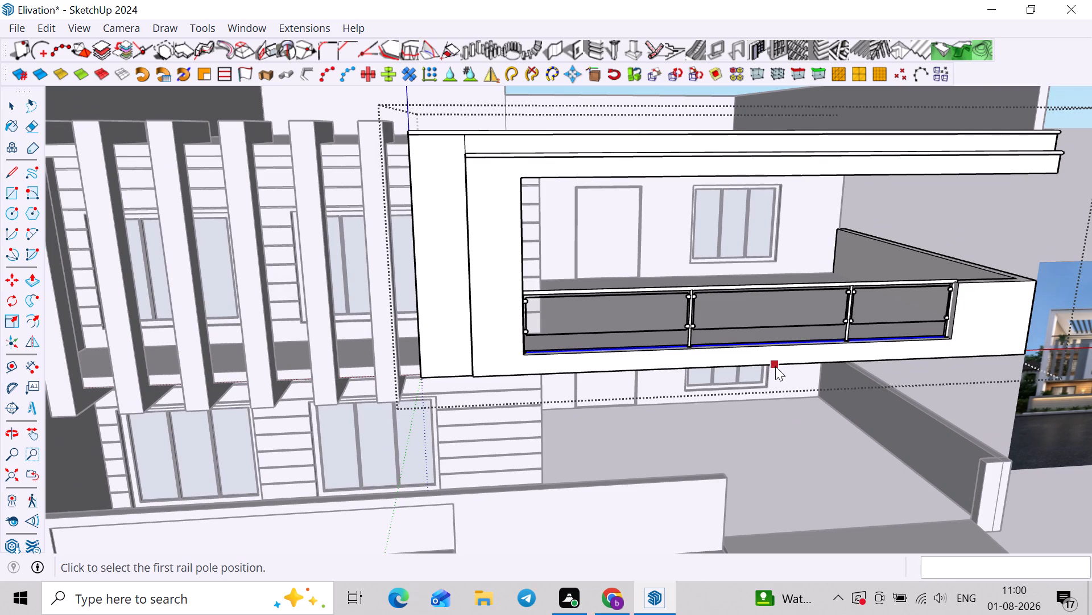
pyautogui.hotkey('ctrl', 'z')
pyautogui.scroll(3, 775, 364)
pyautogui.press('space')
# Draw a 36" high Type C MajRail railing along the balcony sill's centre line, with poles at both ends and all three division points.
pyautogui.moveTo(746, 348); pyautogui.dragTo(668, 390, button='middle')
pyautogui.scroll(2, 655, 400)
pyautogui.press('space')
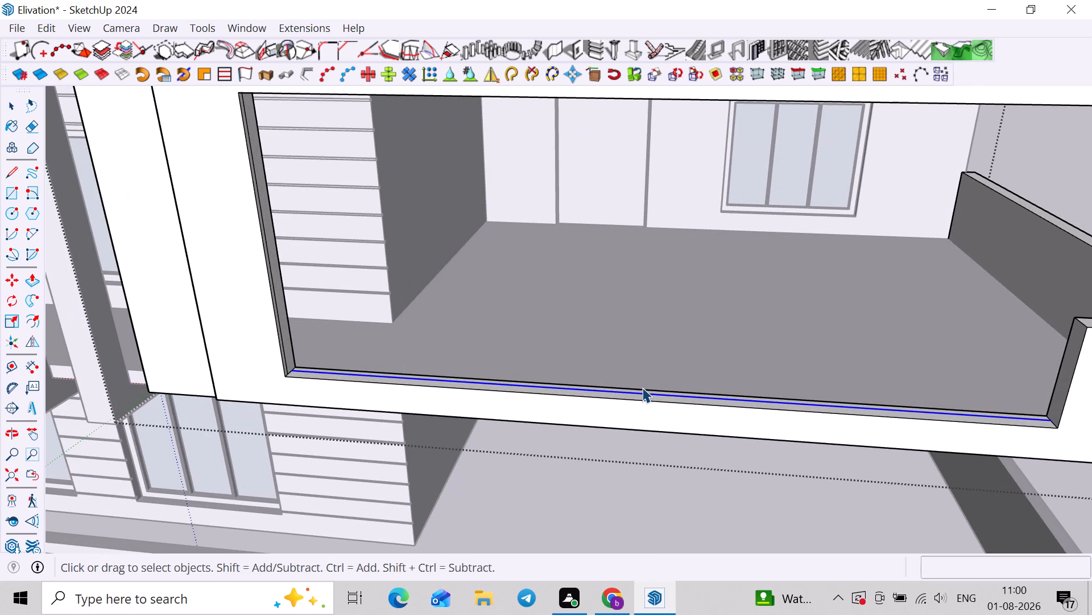
pyautogui.click(643, 393)
pyautogui.moveTo(648, 393); pyautogui.dragTo(650, 404, button='middle')
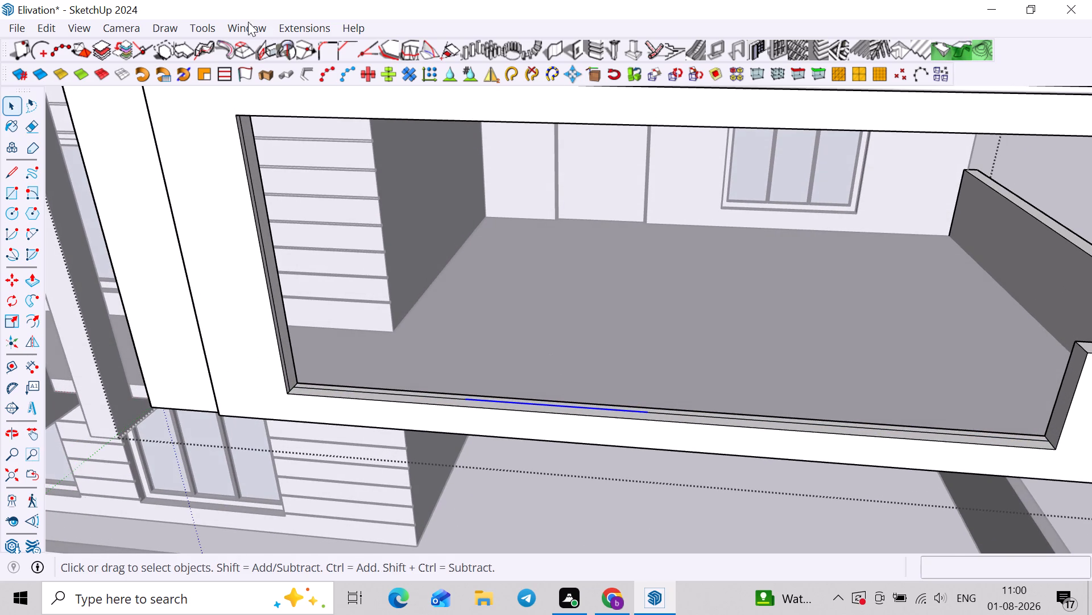
pyautogui.click(284, 30)
pyautogui.click(326, 216)
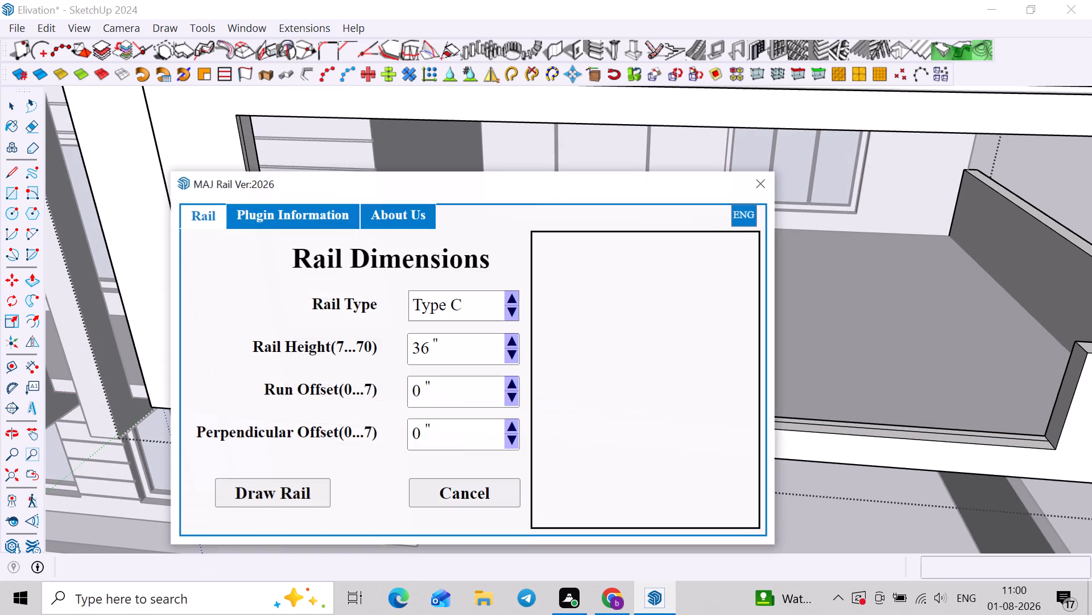
pyautogui.click(291, 496)
pyautogui.scroll(4, 297, 460)
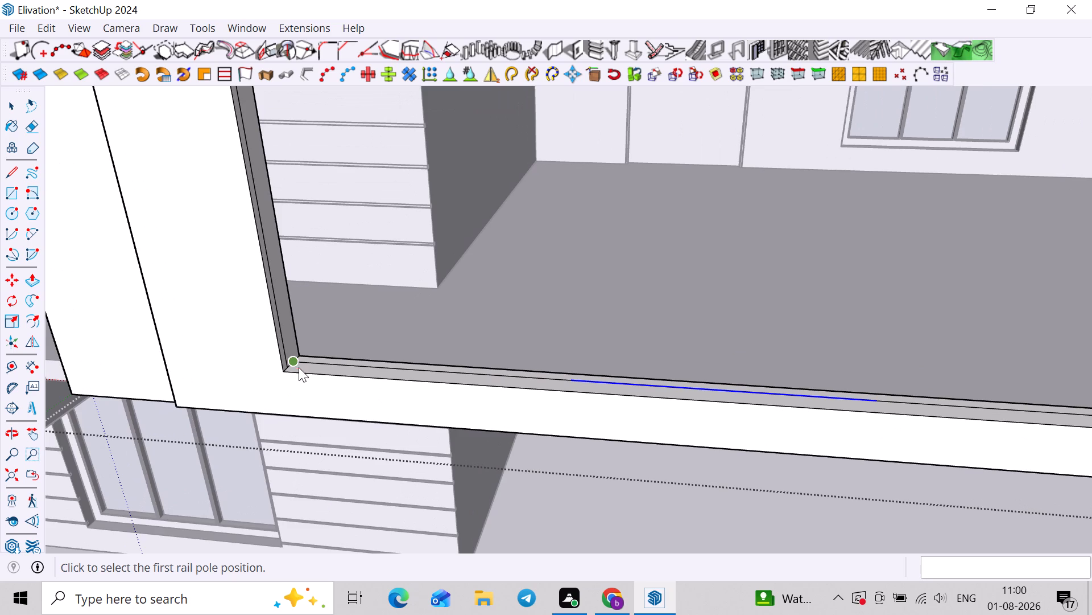
pyautogui.click(299, 366)
pyautogui.click(570, 379)
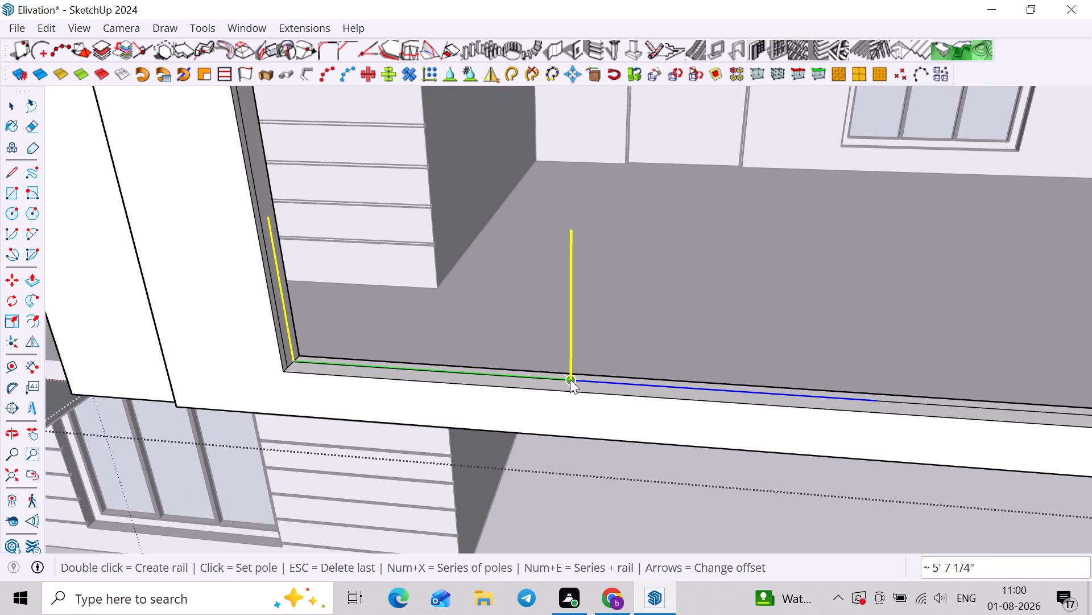
pyautogui.scroll(-4, 570, 379)
pyautogui.keyDown('shift'); pyautogui.moveTo(565, 378); pyautogui.dragTo(392, 352, button='middle'); pyautogui.keyUp('shift')
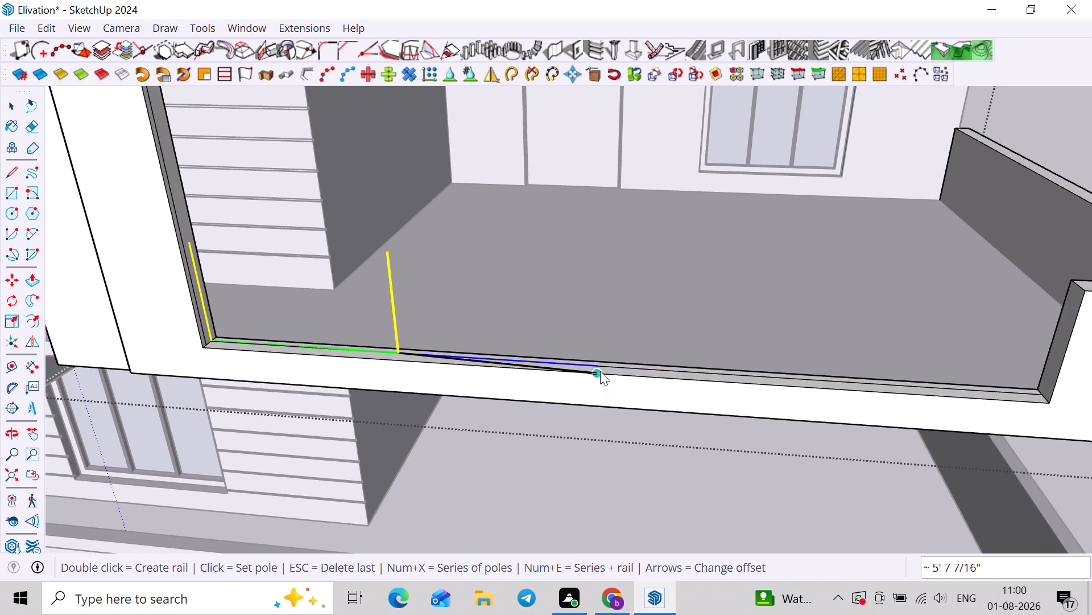
pyautogui.click(595, 364)
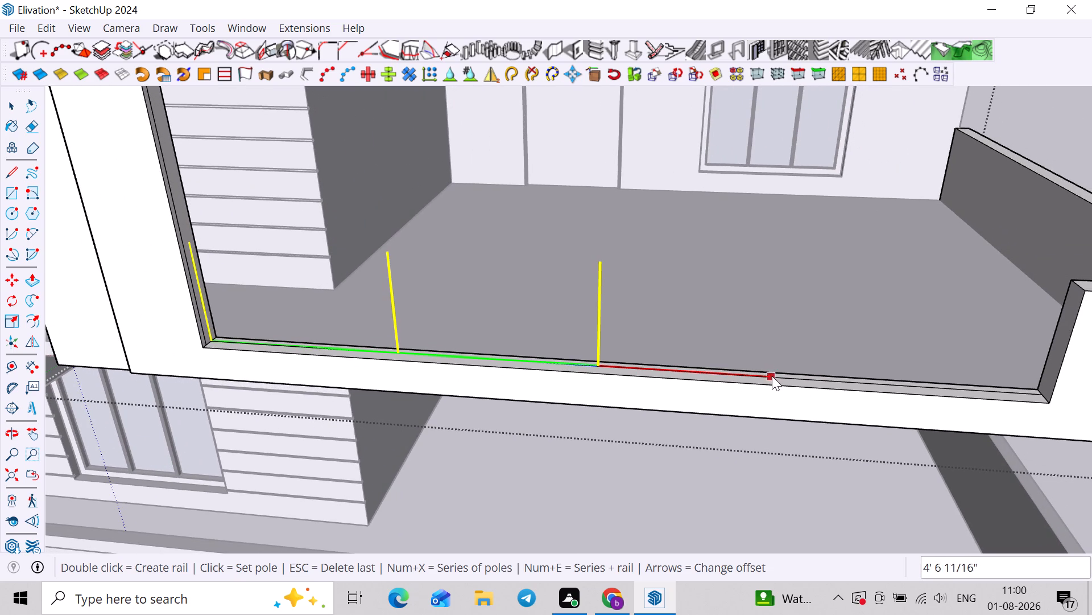
pyautogui.click(806, 375)
pyautogui.keyDown('shift'); pyautogui.moveTo(777, 373); pyautogui.dragTo(739, 370, button='middle'); pyautogui.keyUp('shift')
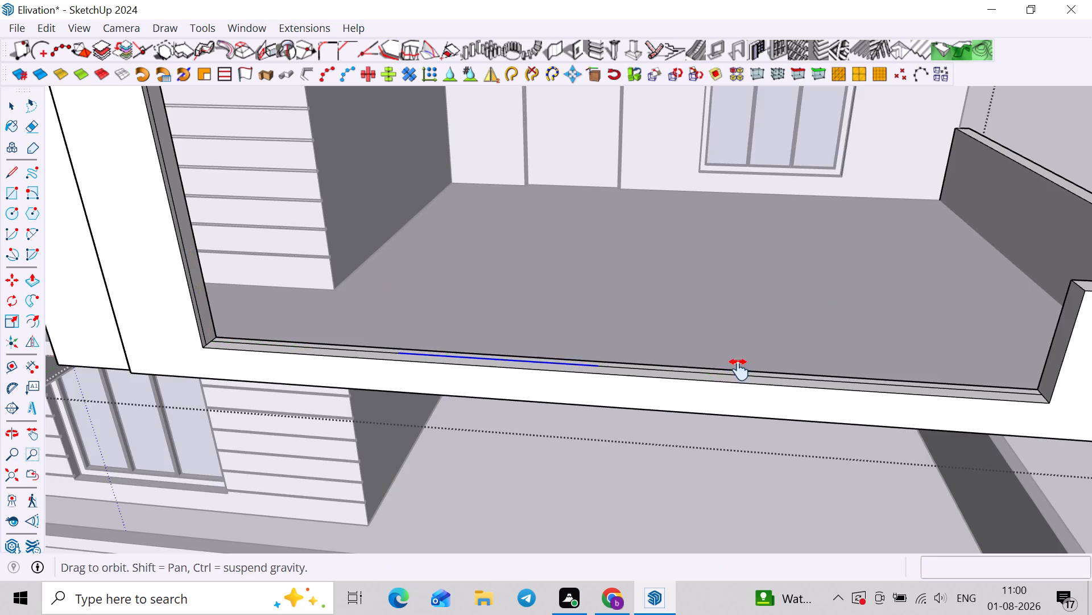
pyautogui.keyDown('shift'); pyautogui.moveTo(739, 370); pyautogui.dragTo(589, 359, button='middle'); pyautogui.keyUp('shift')
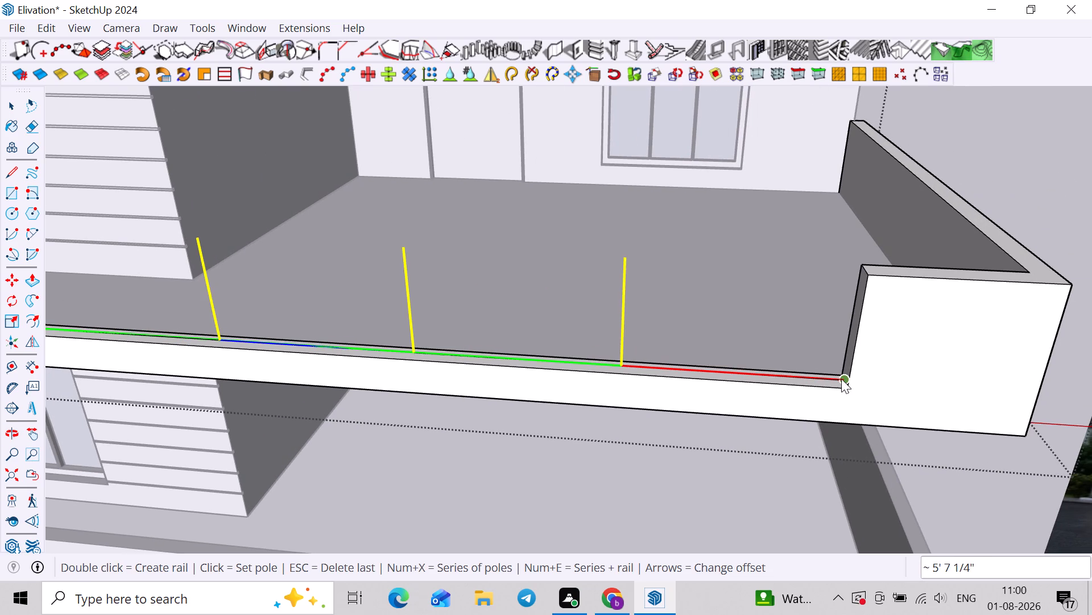
pyautogui.doubleClick(841, 379)
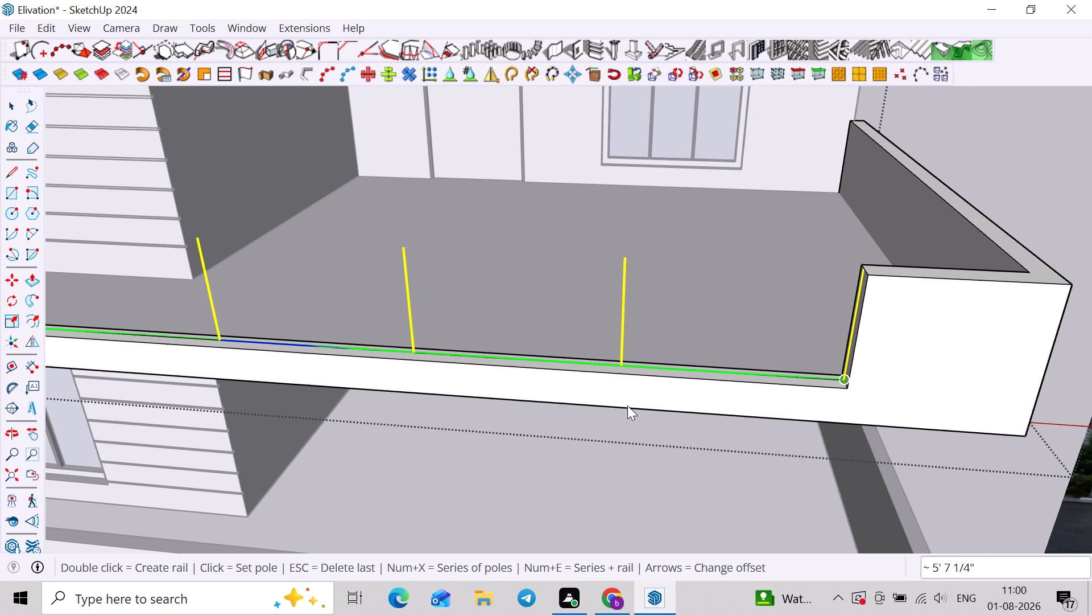
pyautogui.scroll(-7, 636, 384)
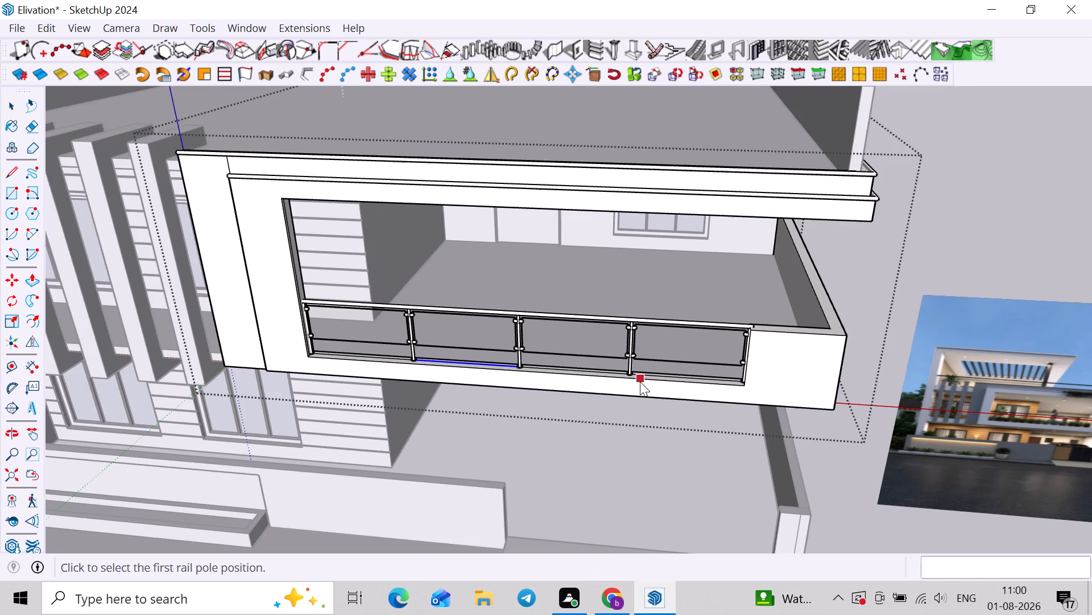
pyautogui.scroll(-5, 640, 382)
pyautogui.moveTo(633, 423); pyautogui.dragTo(697, 392, button='middle')
pyautogui.press('space')
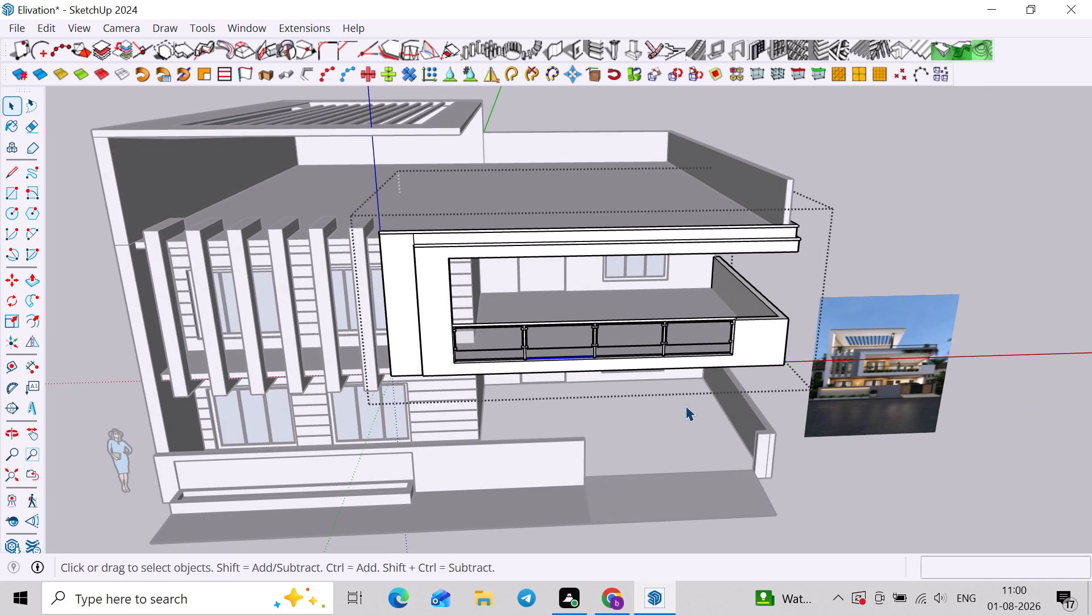
pyautogui.scroll(2, 767, 281)
pyautogui.scroll(-3, 784, 265)
pyautogui.click(899, 235)
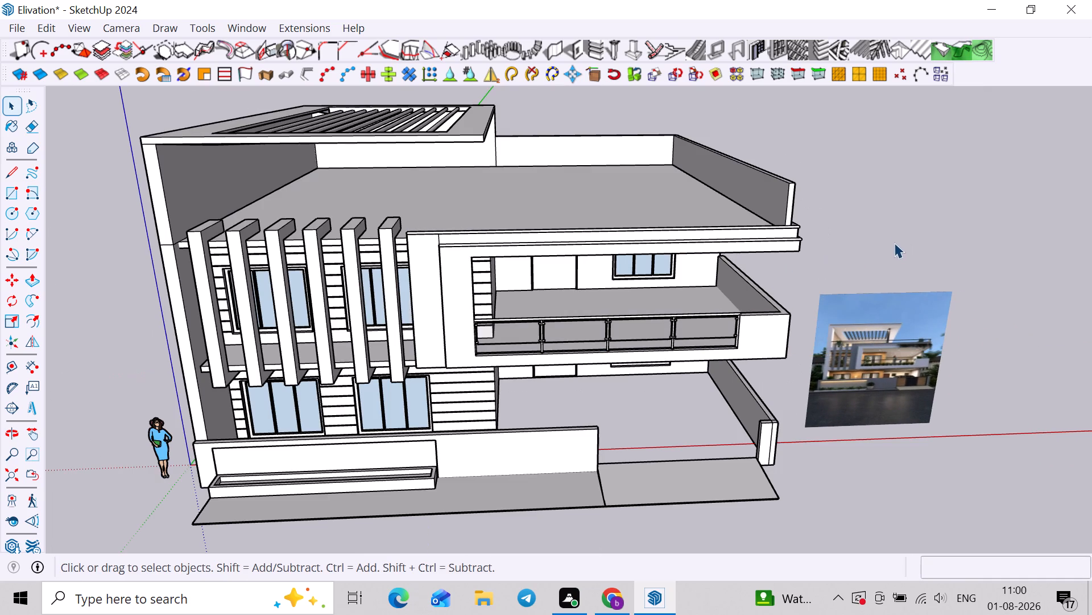
# Examine the terrace front in the reference image and compare it with the model's roof and vertical fins.
pyautogui.scroll(4, 829, 391)
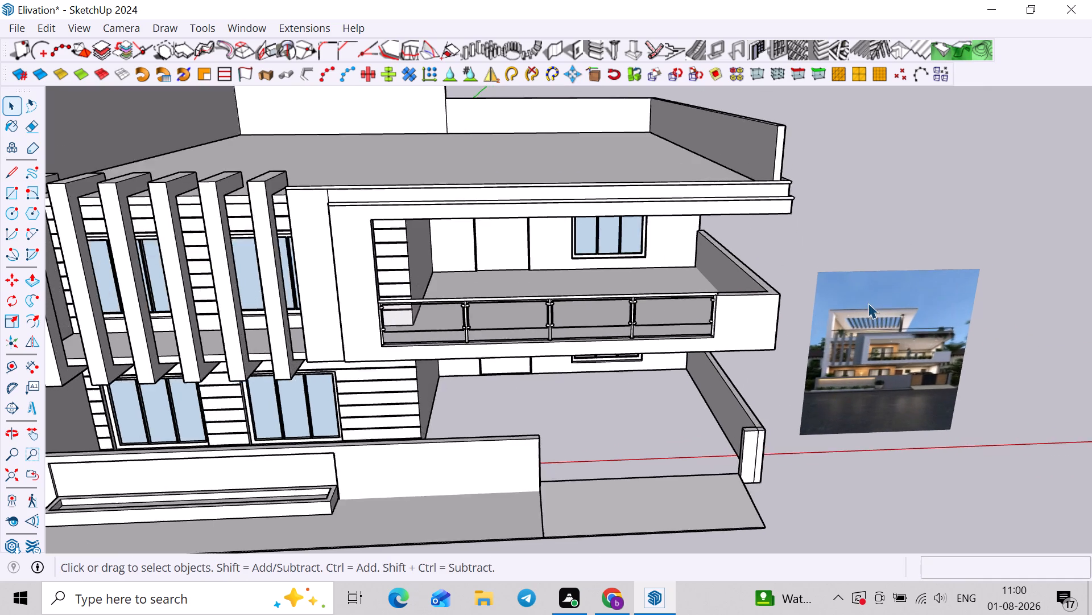
pyautogui.scroll(14, 868, 303)
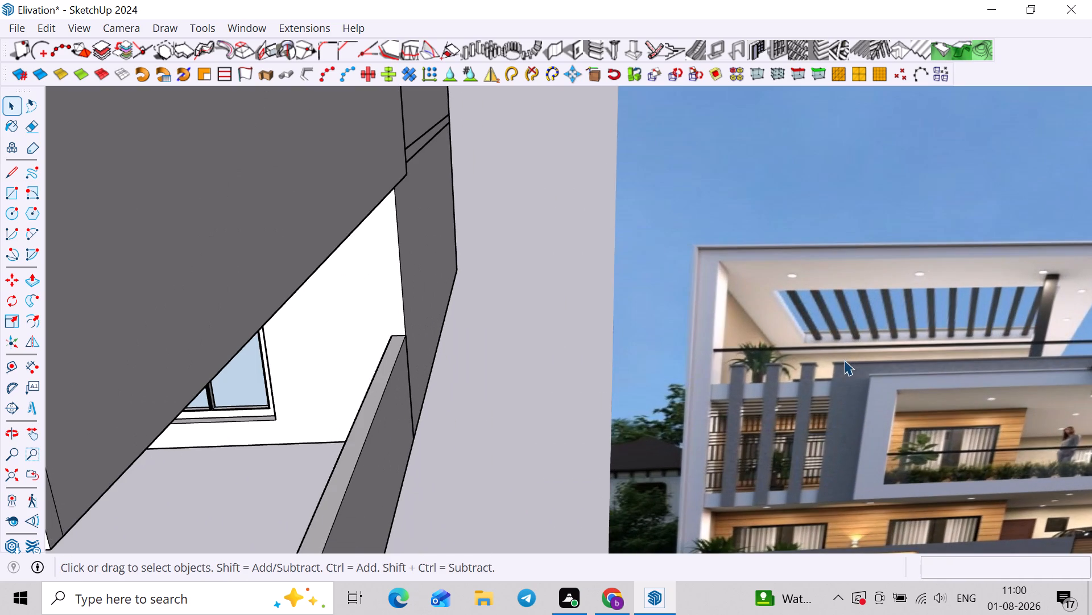
pyautogui.scroll(-3, 839, 363)
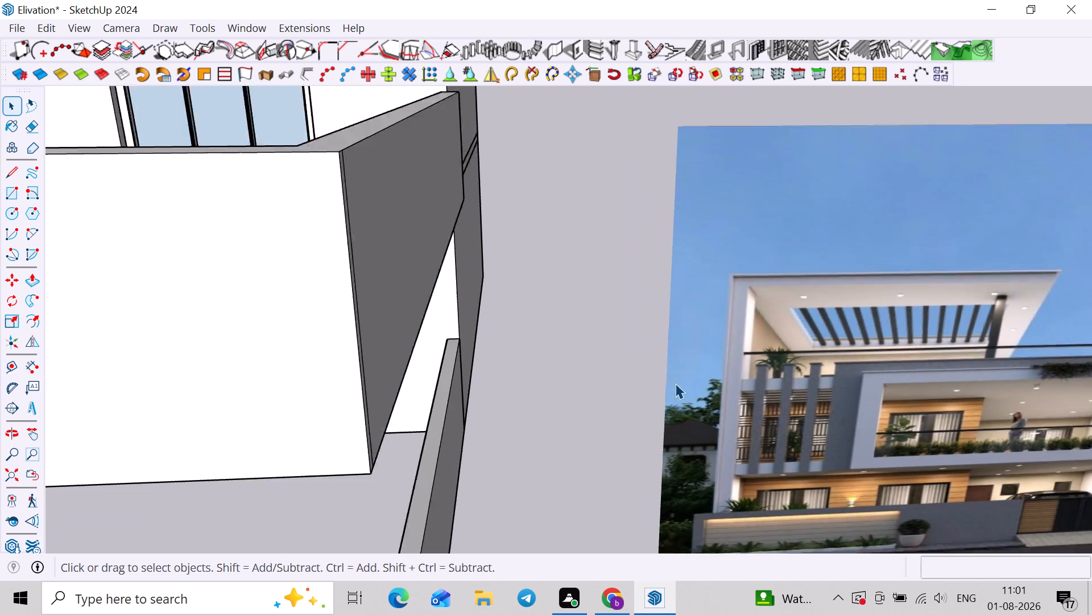
pyautogui.scroll(-16, 675, 383)
pyautogui.moveTo(420, 354); pyautogui.dragTo(260, 364, button='middle')
pyautogui.scroll(-4, 275, 315)
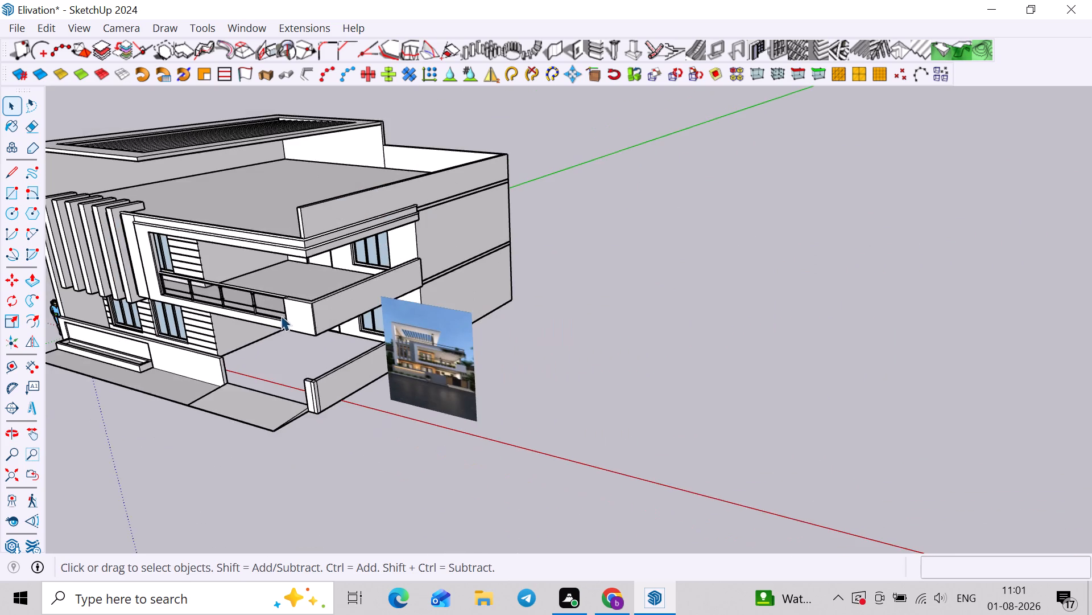
pyautogui.scroll(2, 149, 230)
pyautogui.scroll(-6, 150, 228)
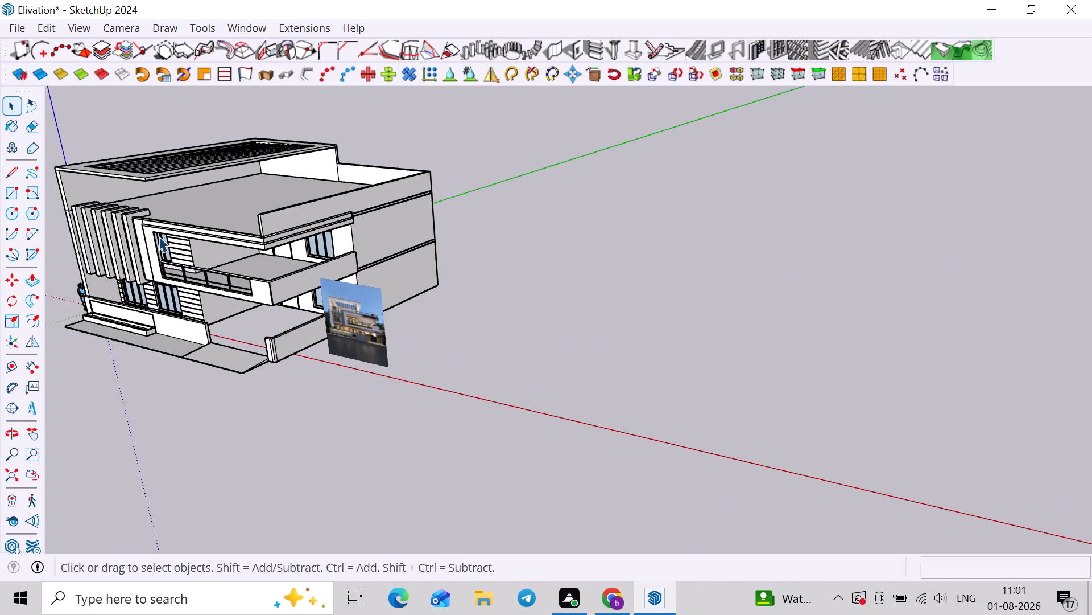
pyautogui.scroll(2, 359, 311)
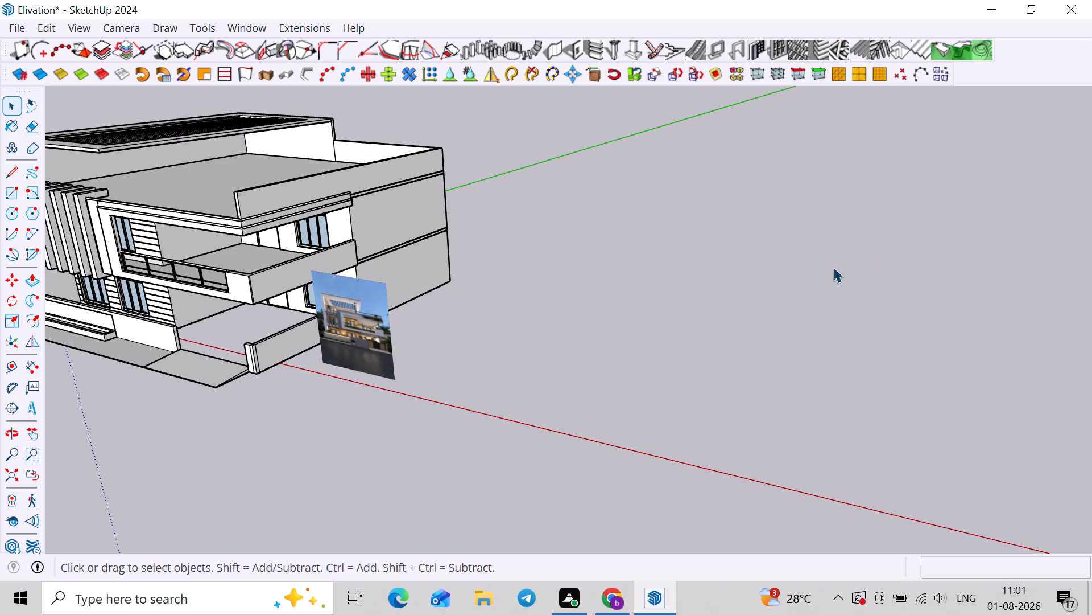
pyautogui.scroll(-4, 734, 305)
pyautogui.moveTo(531, 322); pyautogui.dragTo(672, 320, button='middle')
pyautogui.scroll(2, 362, 231)
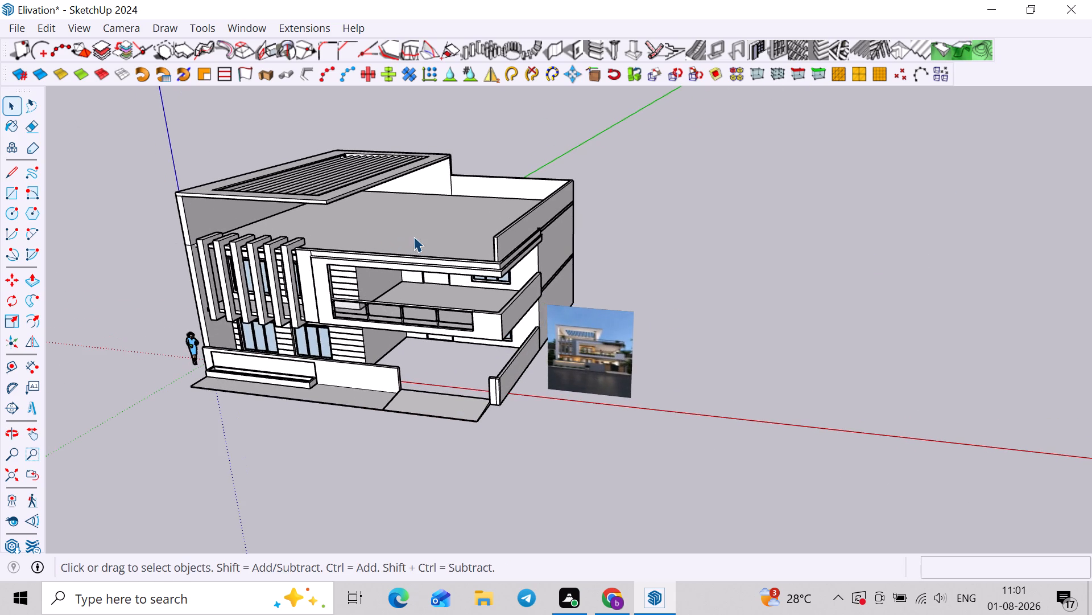
pyautogui.moveTo(454, 236); pyautogui.dragTo(611, 188, button='middle')
pyautogui.scroll(2, 436, 261)
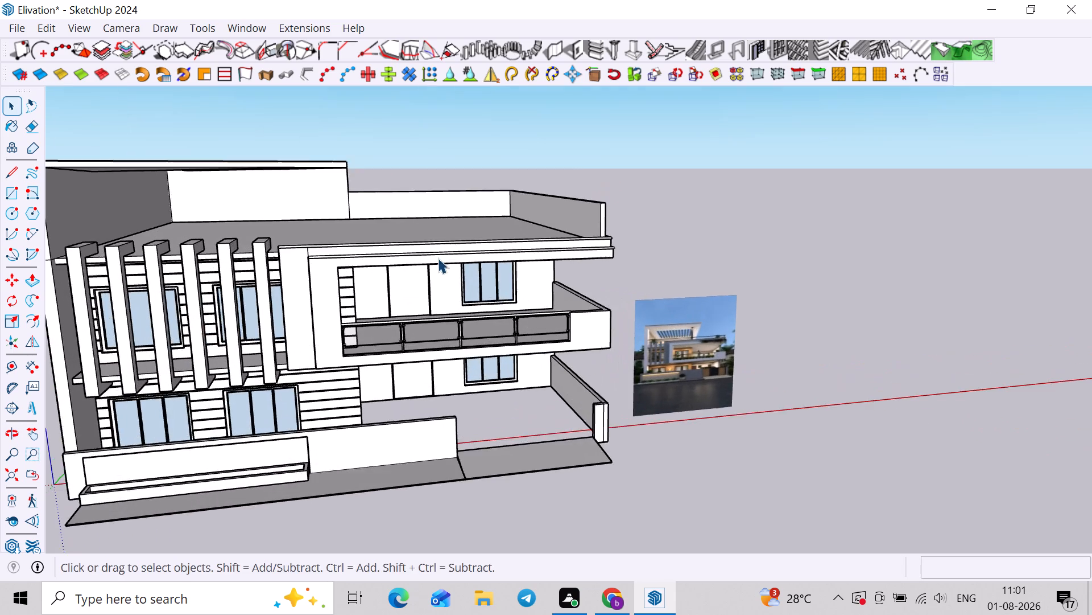
pyautogui.scroll(1, 438, 258)
pyautogui.moveTo(474, 253); pyautogui.dragTo(428, 248, button='middle')
pyautogui.keyDown('shift'); pyautogui.moveTo(464, 260); pyautogui.dragTo(497, 313, button='middle'); pyautogui.keyUp('shift')
pyautogui.scroll(2, 573, 271)
pyautogui.moveTo(559, 298); pyautogui.dragTo(566, 401, button='middle')
pyautogui.scroll(1, 475, 309)
pyautogui.moveTo(479, 309); pyautogui.dragTo(717, 281, button='middle')
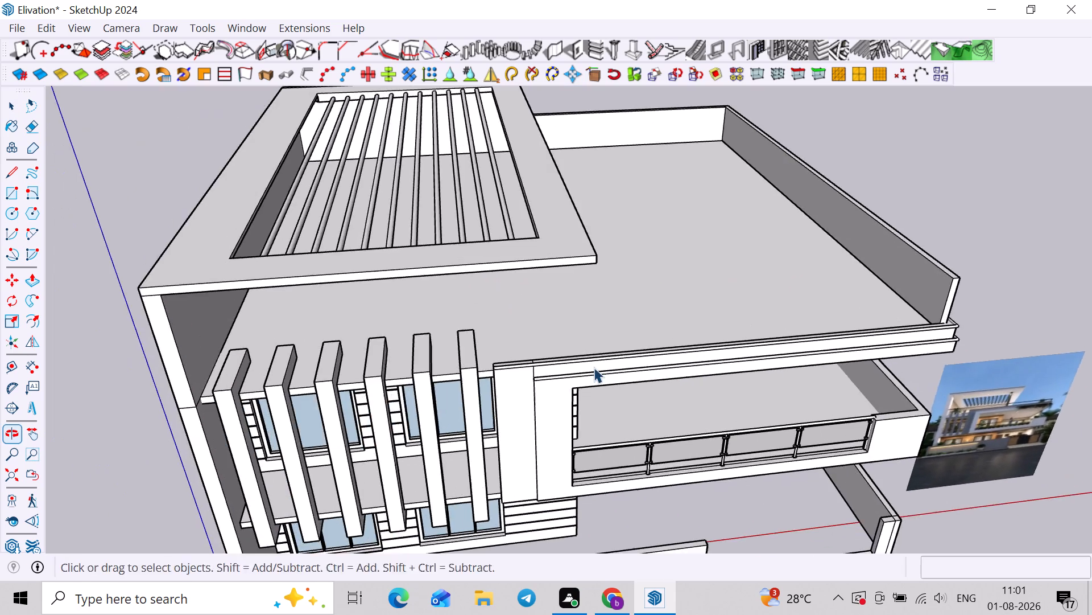
# Shorten the vertical fins by pushing their back faces toward the roof's front edge.
pyautogui.moveTo(591, 368); pyautogui.dragTo(658, 357, button='middle')
pyautogui.scroll(3, 378, 338)
pyautogui.moveTo(431, 357); pyautogui.dragTo(512, 307, button='middle')
pyautogui.scroll(3, 548, 355)
pyautogui.doubleClick(564, 337)
pyautogui.moveTo(595, 312); pyautogui.dragTo(168, 331, button='middle')
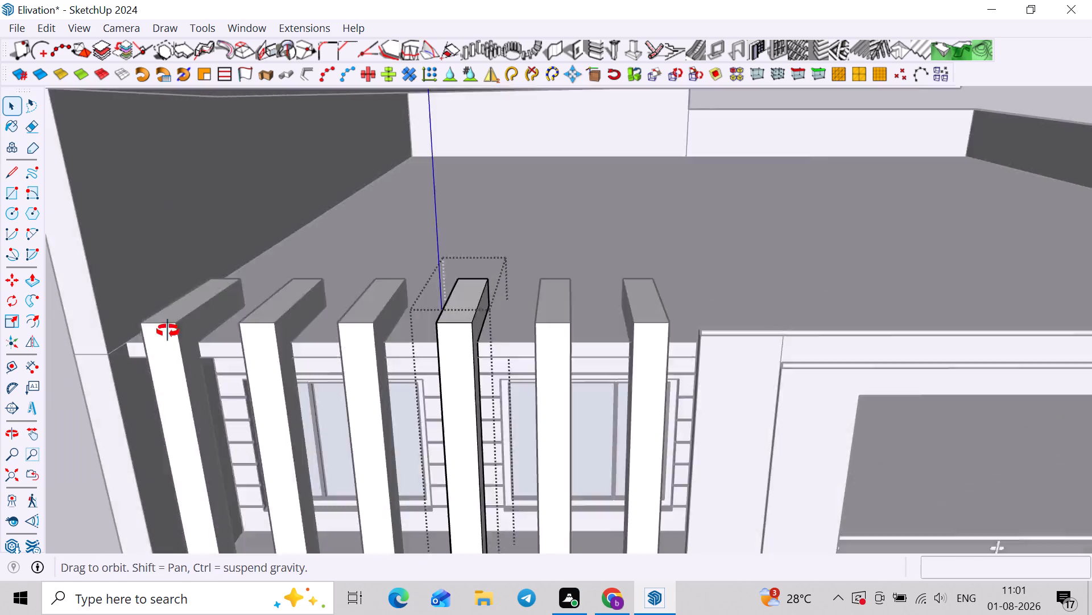
pyautogui.moveTo(168, 331); pyautogui.dragTo(167, 331, button='middle')
pyautogui.moveTo(570, 295); pyautogui.dragTo(275, 317, button='middle')
pyautogui.moveTo(536, 285); pyautogui.dragTo(503, 264, button='middle')
pyautogui.scroll(6, 378, 291)
pyautogui.click(375, 260)
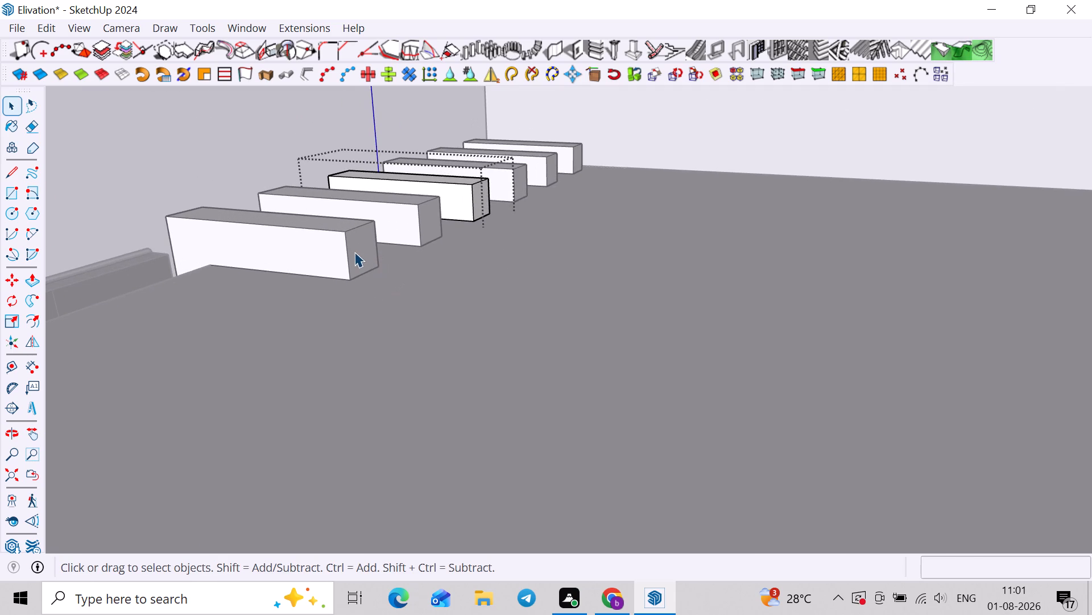
pyautogui.doubleClick(354, 252)
pyautogui.press('p')
pyautogui.click(354, 256)
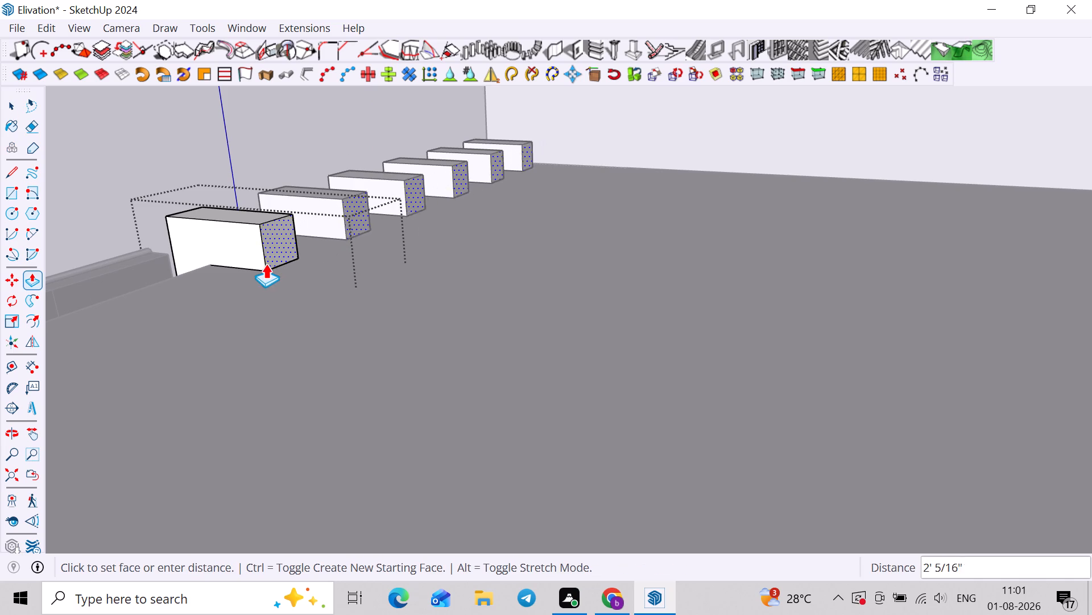
pyautogui.click(244, 261)
pyautogui.press('space')
pyautogui.scroll(-3, 244, 261)
pyautogui.click(196, 198)
pyautogui.scroll(-3, 205, 196)
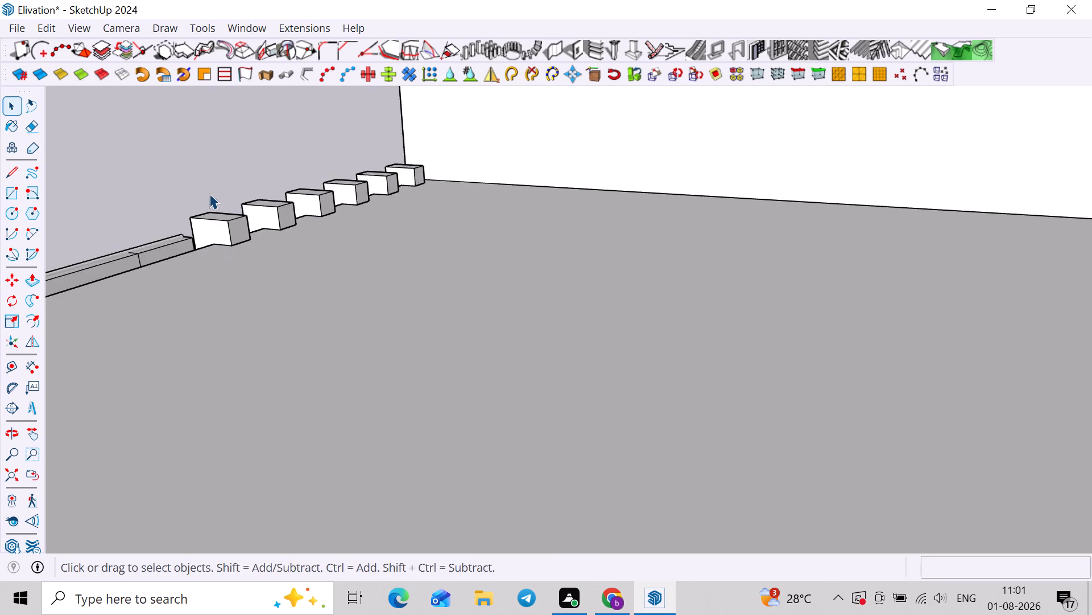
# Check the shortened fins and the roof's front edge from the front and from above.
pyautogui.scroll(-5, 209, 194)
pyautogui.moveTo(228, 221); pyautogui.dragTo(600, 281, button='middle')
pyautogui.scroll(-4, 582, 289)
pyautogui.moveTo(552, 318); pyautogui.dragTo(689, 294, button='middle')
pyautogui.moveTo(669, 377); pyautogui.dragTo(693, 305, button='middle')
pyautogui.moveTo(694, 371); pyautogui.dragTo(749, 323, button='middle')
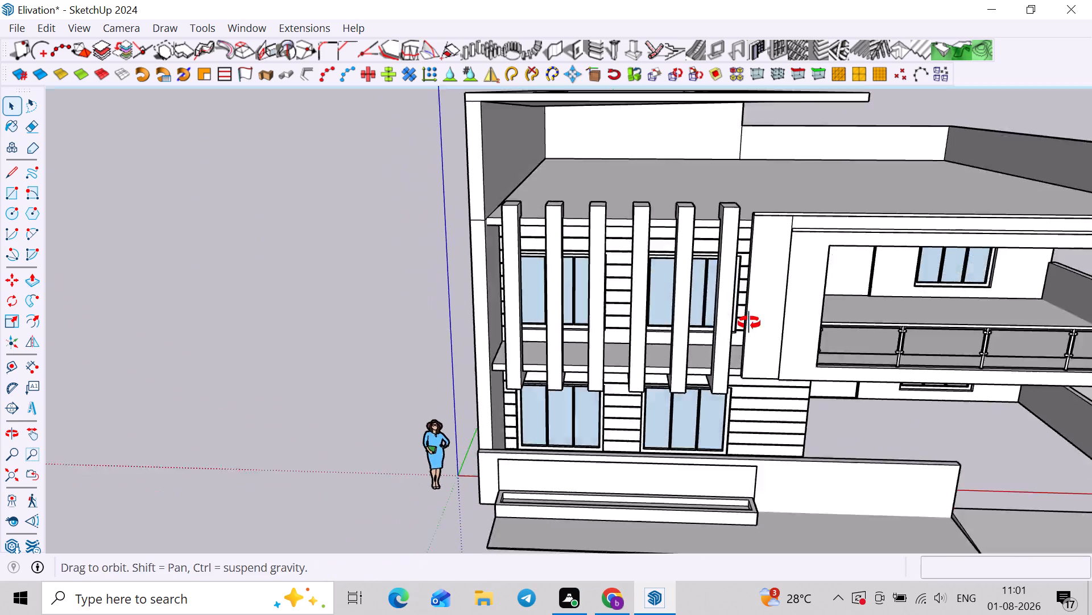
pyautogui.moveTo(749, 323); pyautogui.dragTo(772, 284, button='middle')
pyautogui.keyDown('shift'); pyautogui.moveTo(721, 290); pyautogui.dragTo(605, 321, button='middle'); pyautogui.keyUp('shift')
pyautogui.moveTo(833, 287); pyautogui.dragTo(745, 339, button='middle')
pyautogui.moveTo(828, 300); pyautogui.dragTo(573, 395, button='middle')
pyautogui.moveTo(607, 393); pyautogui.dragTo(521, 389, button='middle')
# Place a guide on the roof parallel to the front ledge's inner edge, about 10" back, aligned with the fins' back faces.
pyautogui.scroll(2, 474, 382)
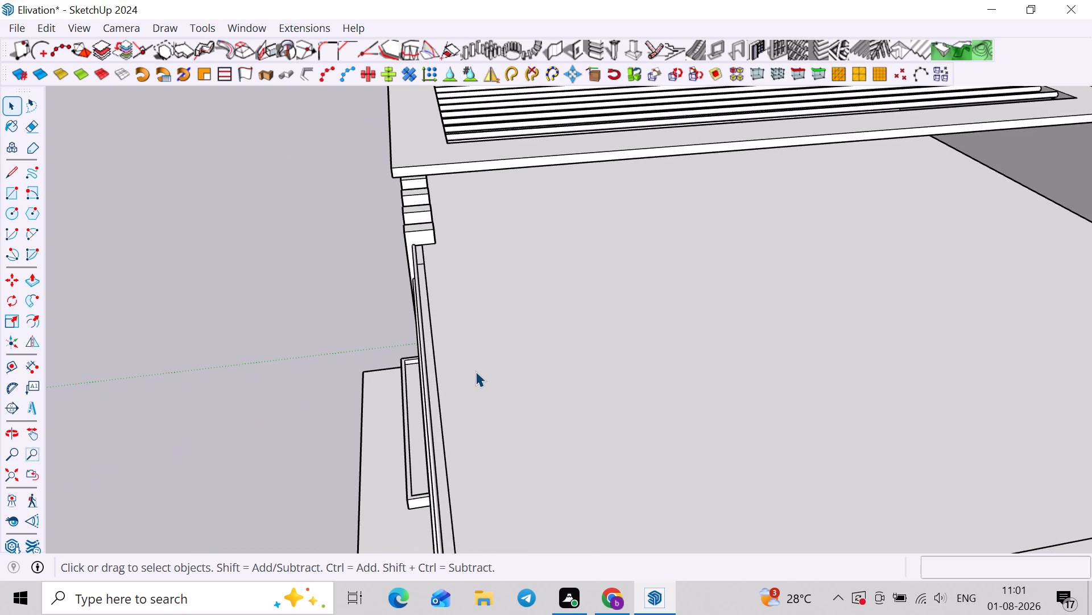
pyautogui.press('t')
pyautogui.scroll(3, 404, 391)
pyautogui.moveTo(485, 356); pyautogui.dragTo(290, 304, button='middle')
pyautogui.scroll(4, 475, 212)
pyautogui.click(403, 151)
pyautogui.scroll(3, 532, 140)
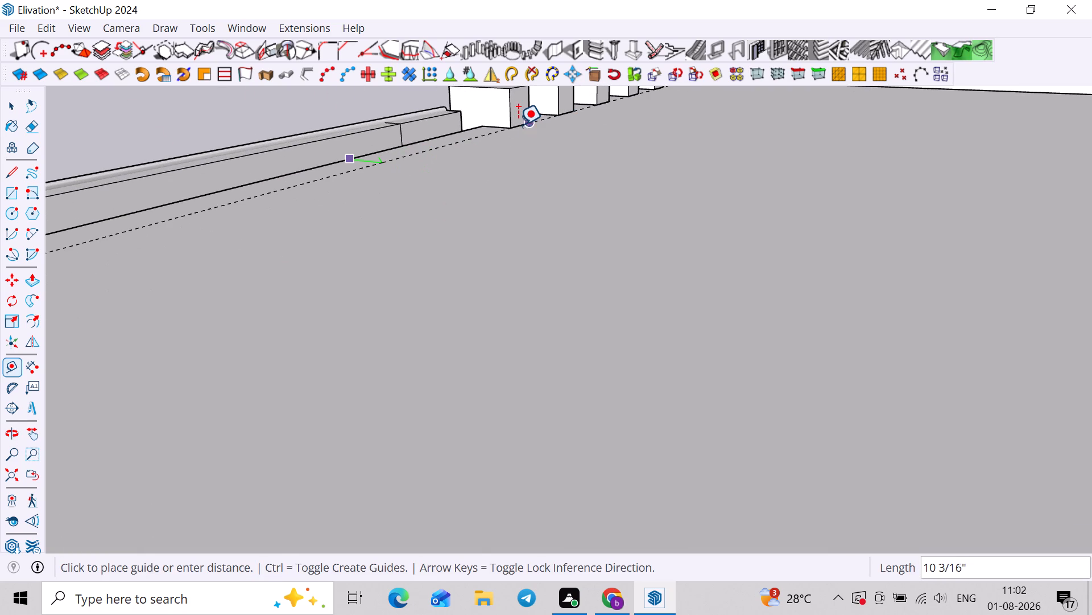
pyautogui.click(518, 125)
# Draw a line about 46' long on the roof along the guide, from the side parapet past the fins to the opposite wall.
pyautogui.scroll(-11, 522, 136)
pyautogui.moveTo(577, 220); pyautogui.dragTo(419, 292, button='middle')
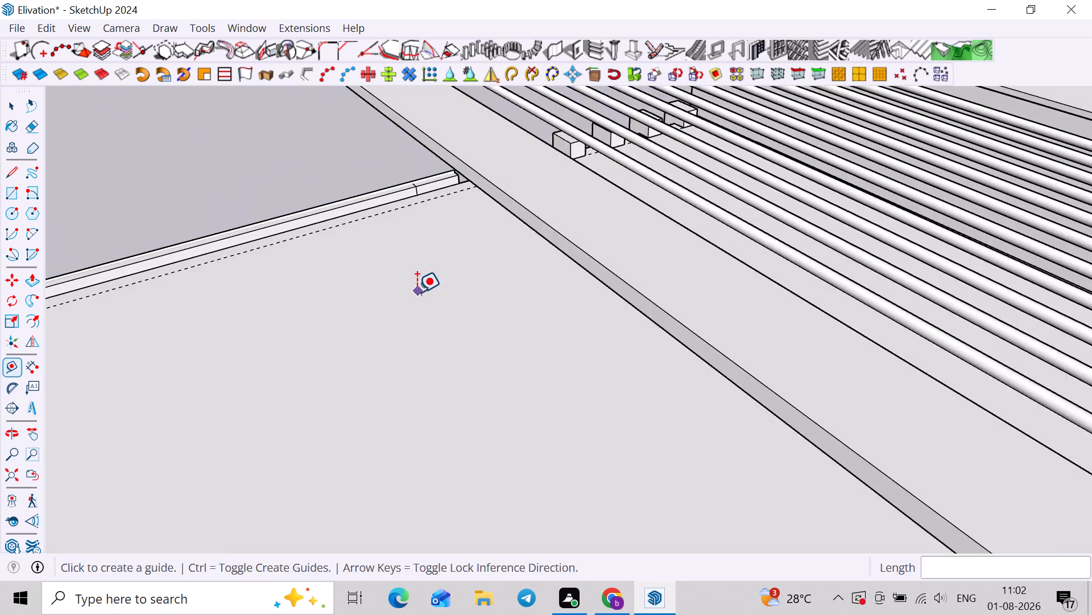
pyautogui.keyDown('shift'); pyautogui.moveTo(454, 279); pyautogui.dragTo(758, 211, button='middle'); pyautogui.keyUp('shift')
pyautogui.moveTo(570, 291); pyautogui.dragTo(495, 306, button='middle')
pyautogui.keyDown('shift'); pyautogui.moveTo(449, 292); pyautogui.dragTo(590, 270, button='middle'); pyautogui.keyUp('shift')
pyautogui.press('l')
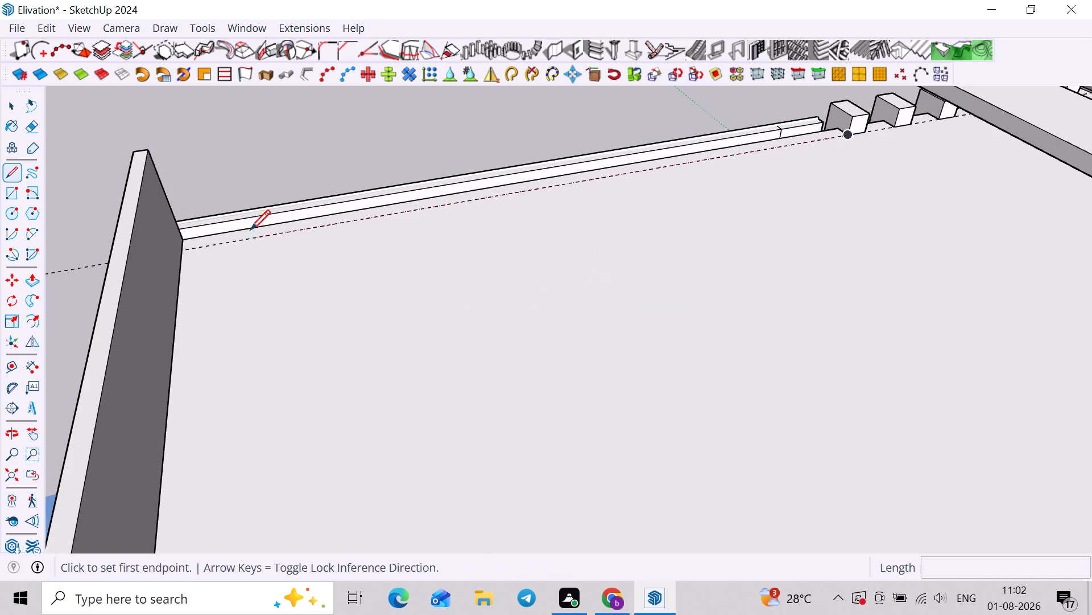
pyautogui.click(186, 253)
pyautogui.scroll(-3, 853, 229)
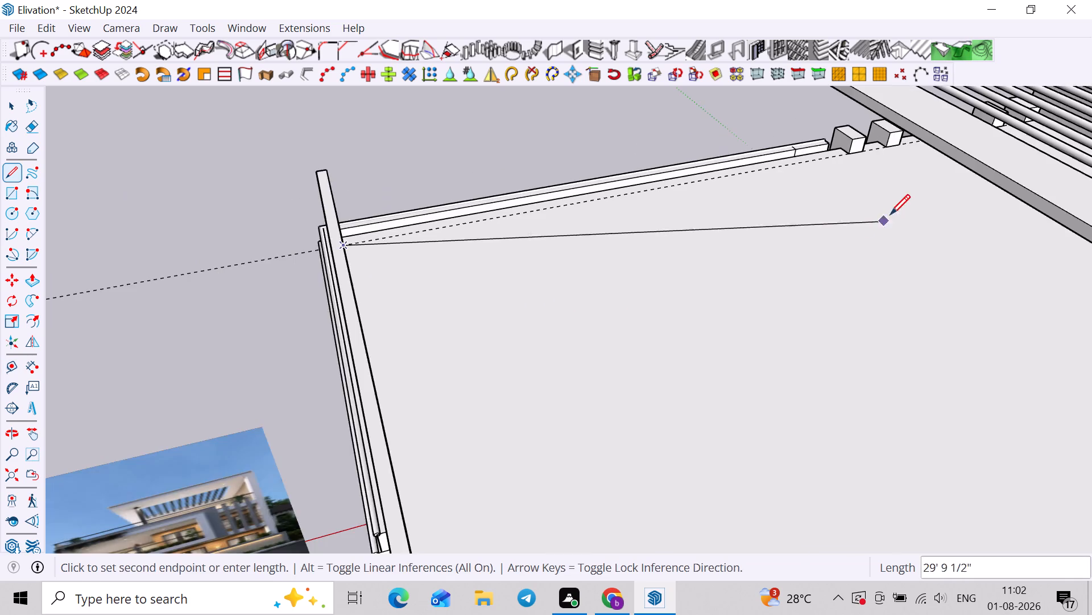
pyautogui.keyDown('shift'); pyautogui.moveTo(837, 217); pyautogui.dragTo(921, 177, button='middle'); pyautogui.keyUp('shift')
pyautogui.scroll(3, 1003, 114)
pyautogui.keyDown('shift'); pyautogui.moveTo(1012, 116); pyautogui.dragTo(864, 184, button='middle'); pyautogui.keyUp('shift')
pyautogui.moveTo(940, 165); pyautogui.dragTo(1086, 104, button='middle')
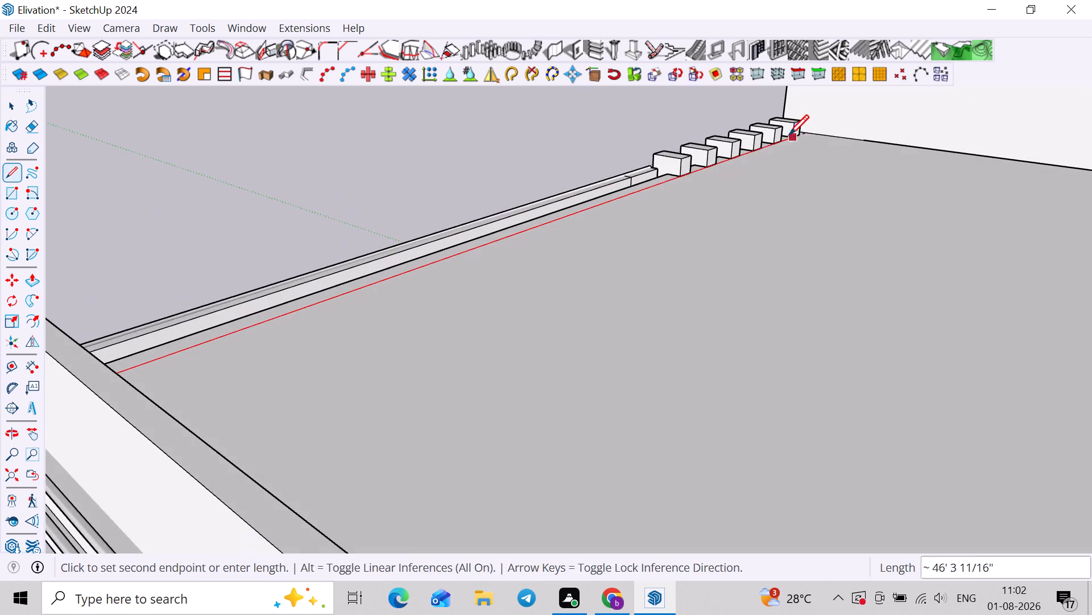
pyautogui.scroll(3, 789, 136)
pyautogui.click(814, 128)
pyautogui.press('space')
pyautogui.scroll(2, 672, 159)
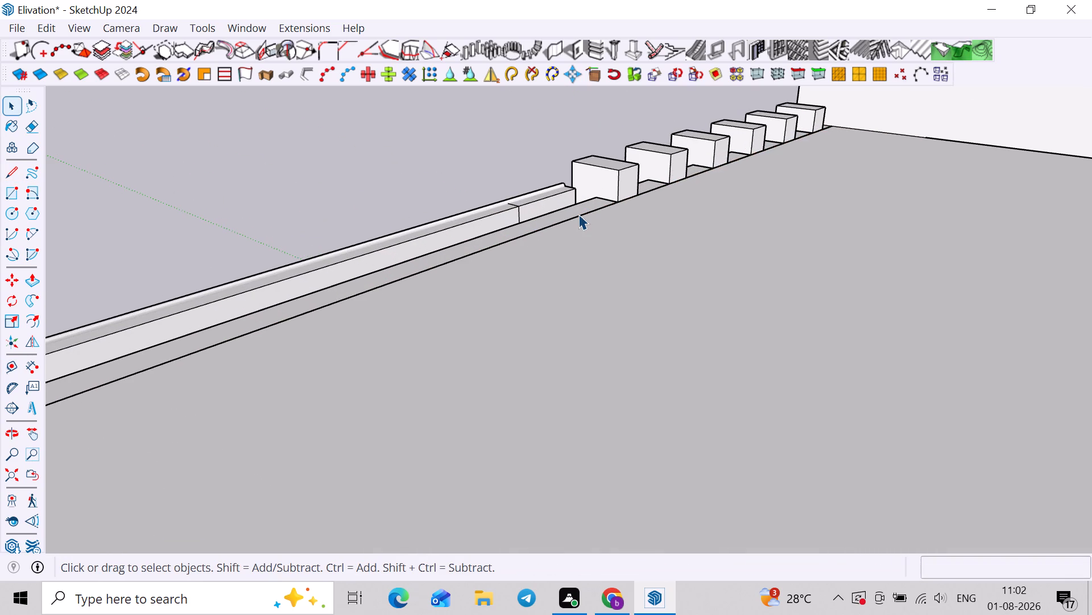
# Divide the line along the front of the roof into 4 equal segments.
pyautogui.click(579, 215)
pyautogui.rightClick(580, 215)
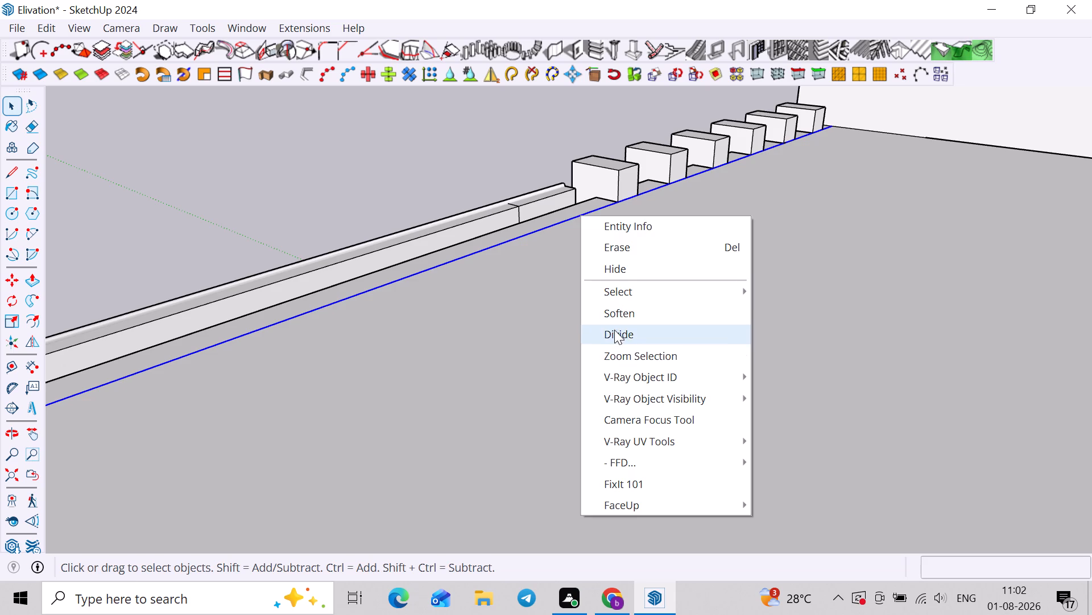
pyautogui.click(614, 330)
pyautogui.scroll(-4, 503, 315)
pyautogui.scroll(-3, 346, 337)
pyautogui.scroll(-4, 519, 282)
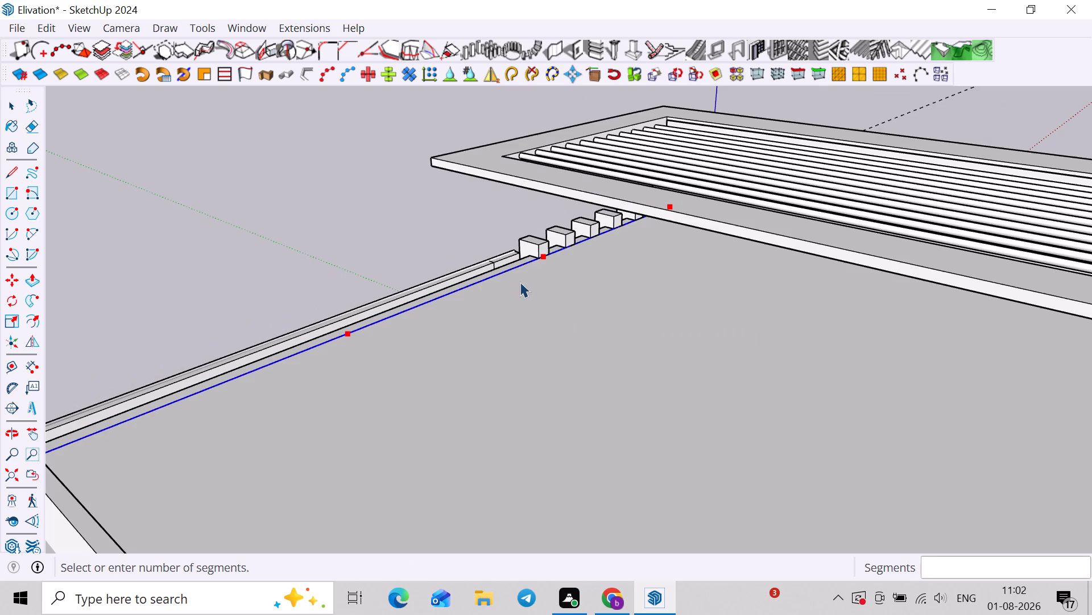
pyautogui.scroll(-4, 574, 256)
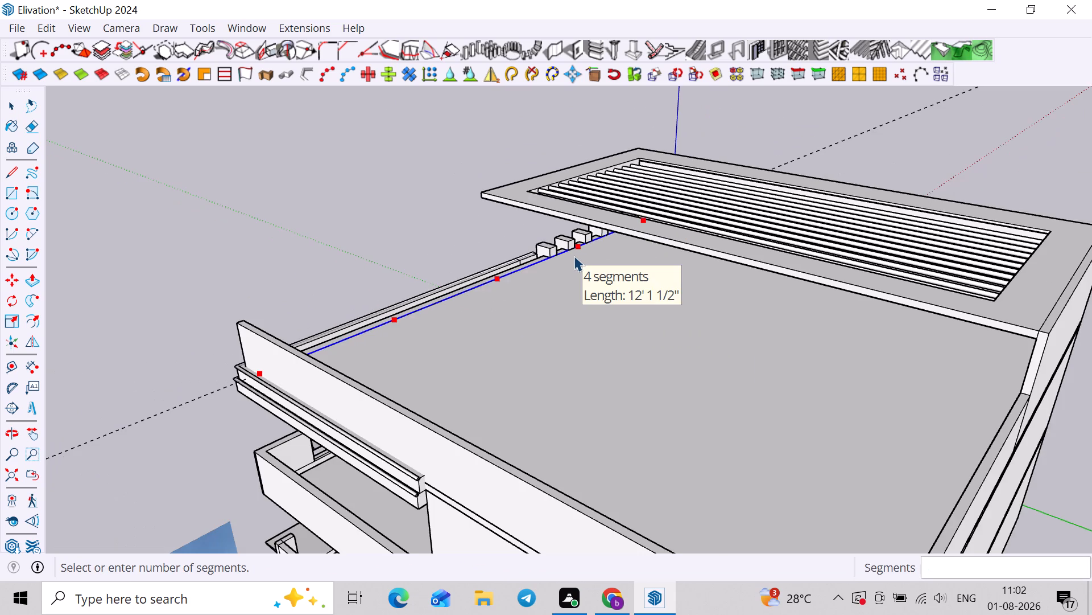
pyautogui.moveTo(573, 266); pyautogui.dragTo(1091, 298, button='middle')
pyautogui.scroll(2, 650, 286)
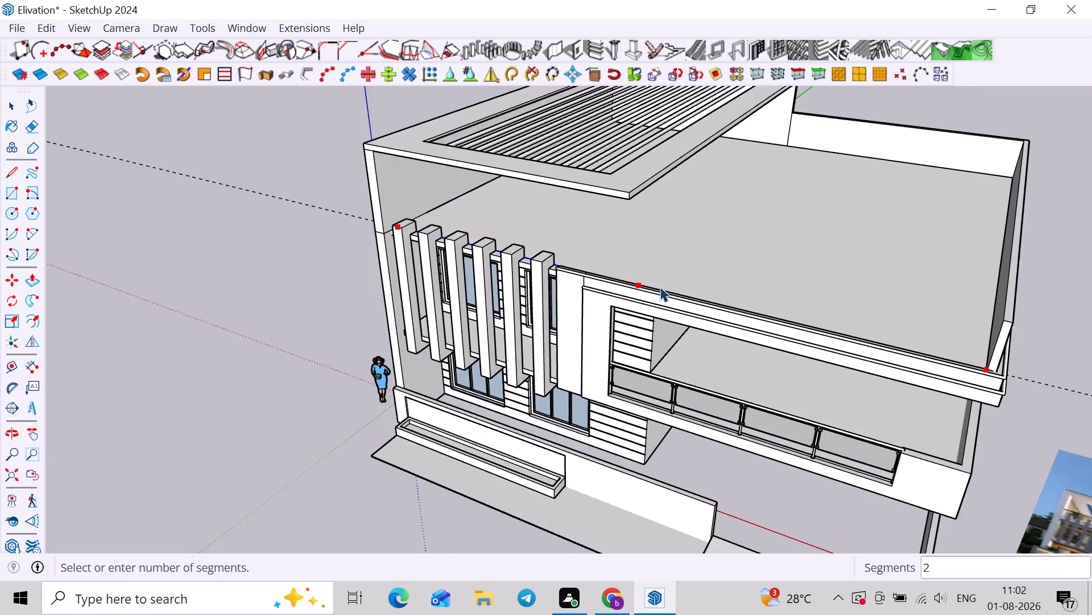
pyautogui.moveTo(660, 287); pyautogui.dragTo(408, 335, button='middle')
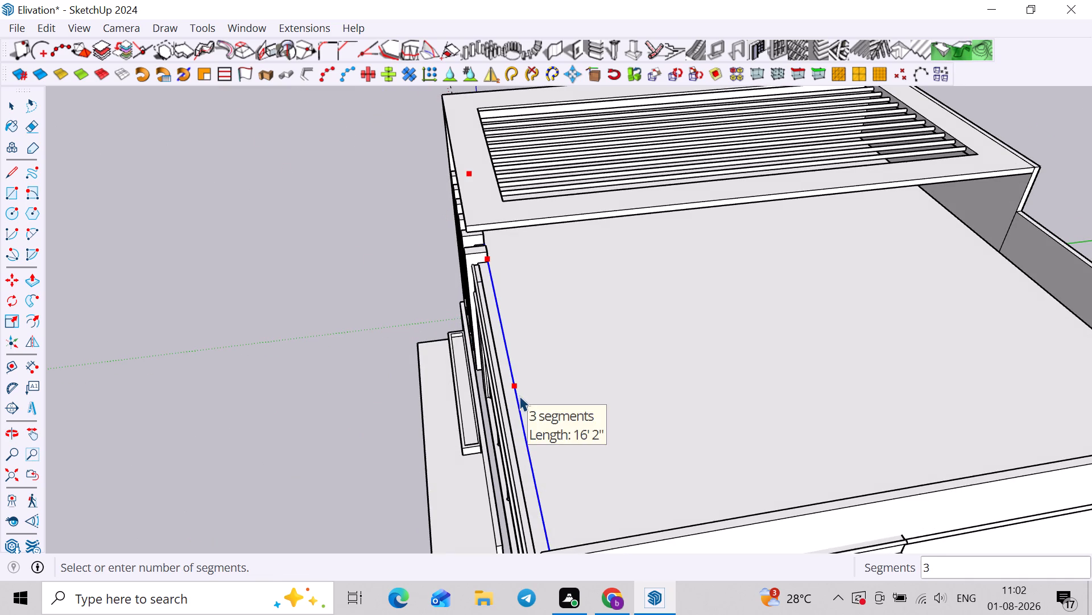
pyautogui.moveTo(507, 396); pyautogui.dragTo(210, 347, button='middle')
pyautogui.moveTo(396, 245); pyautogui.dragTo(440, 220, button='middle')
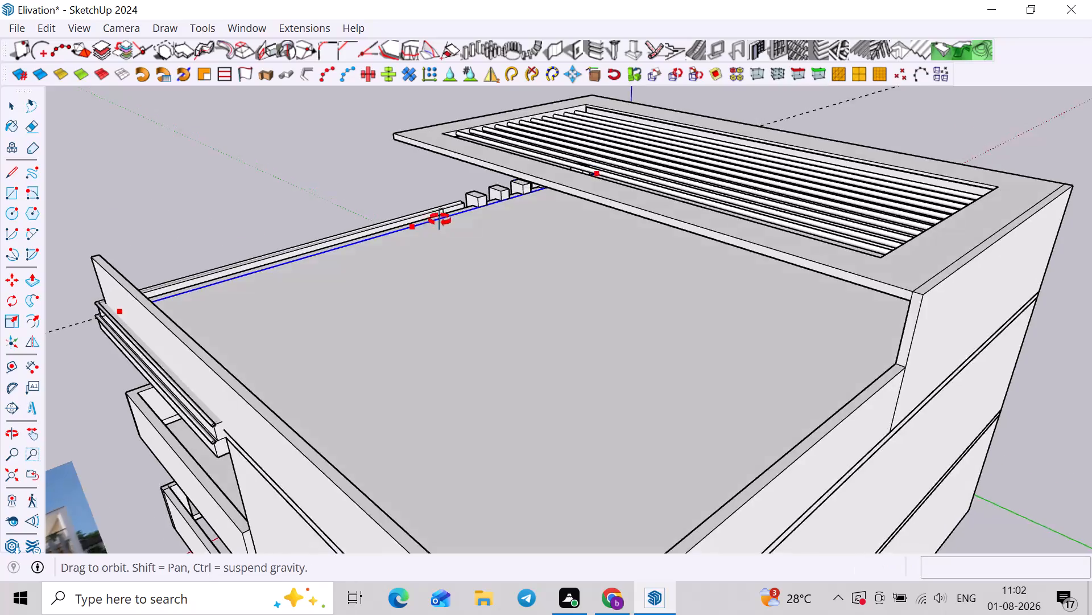
pyautogui.moveTo(440, 220); pyautogui.dragTo(454, 211, button='middle')
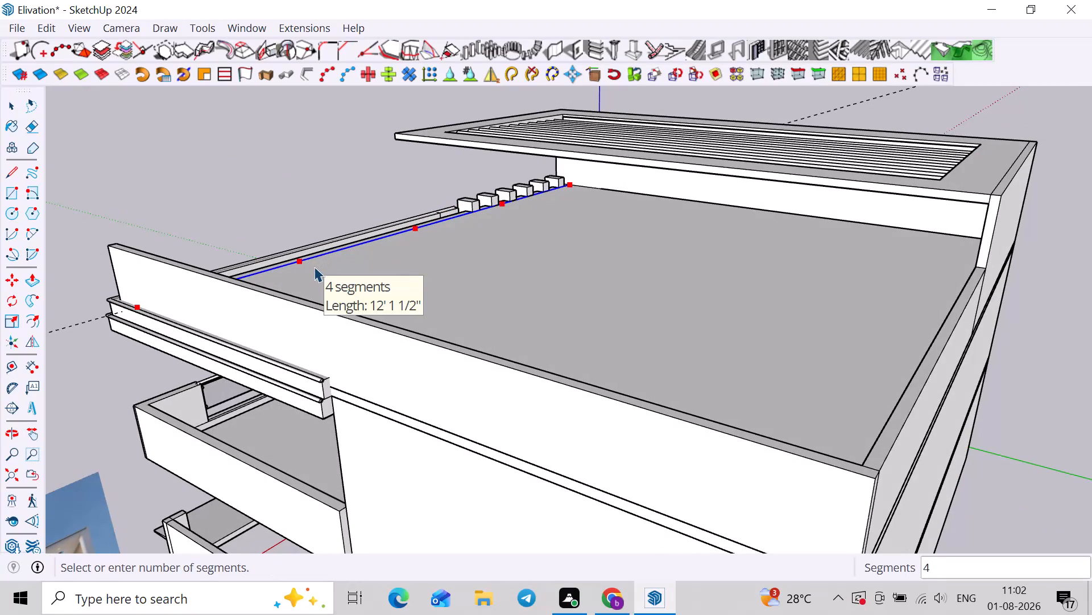
pyautogui.press('4')
pyautogui.press('Return')
# Start a 36" high Type C MajRail and place its first three poles from the side parapet along the line's division points.
pyautogui.moveTo(344, 284); pyautogui.dragTo(684, 317, button='middle')
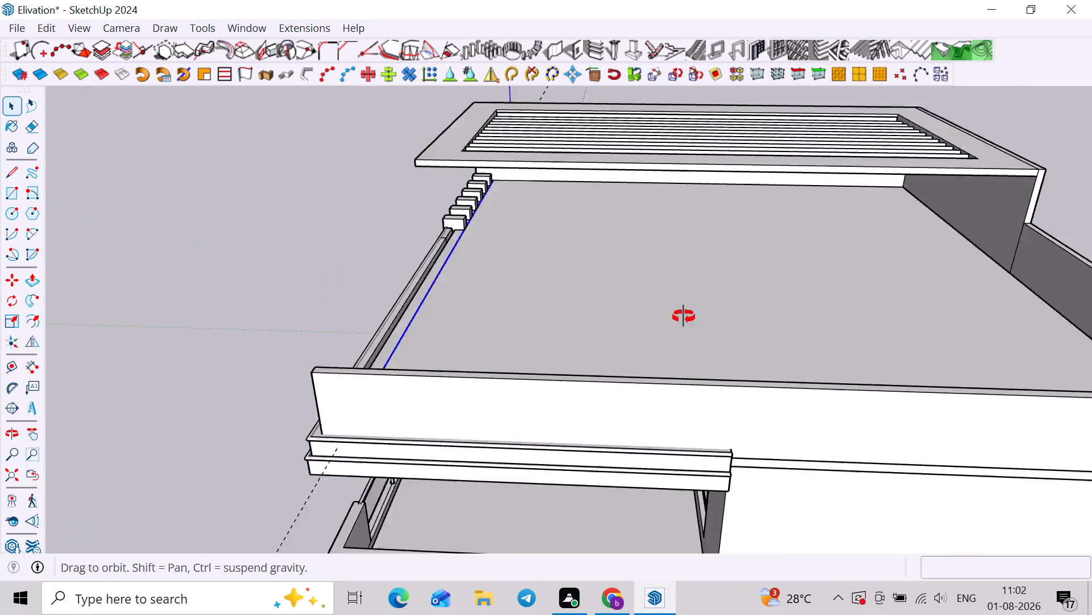
pyautogui.moveTo(684, 317); pyautogui.dragTo(729, 307, button='middle')
pyautogui.moveTo(411, 325); pyautogui.dragTo(592, 331, button='middle')
pyautogui.press('space')
pyautogui.click(245, 29)
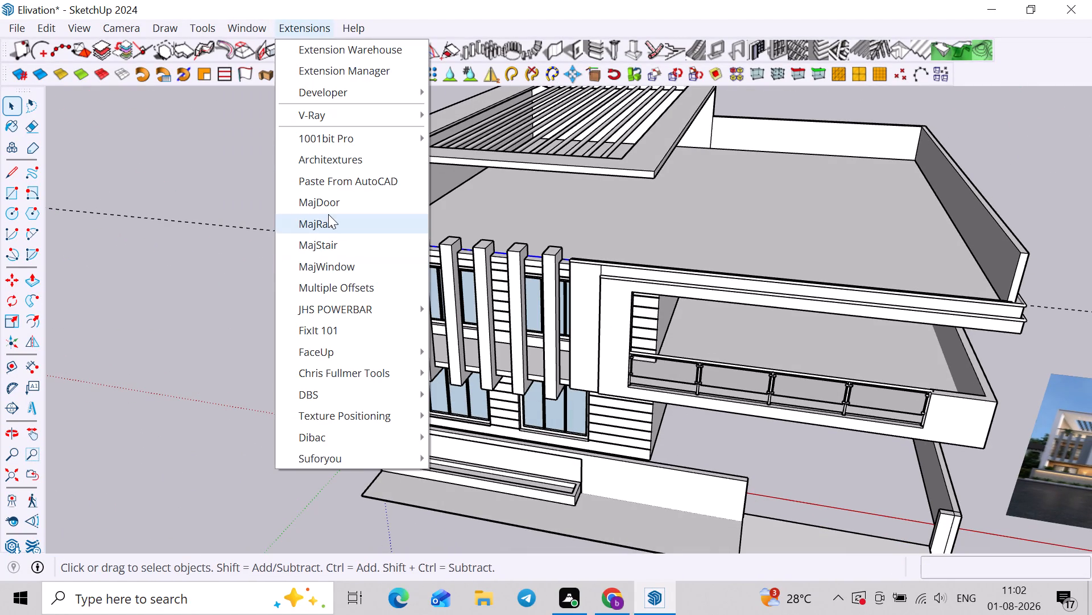
pyautogui.click(328, 214)
pyautogui.click(299, 493)
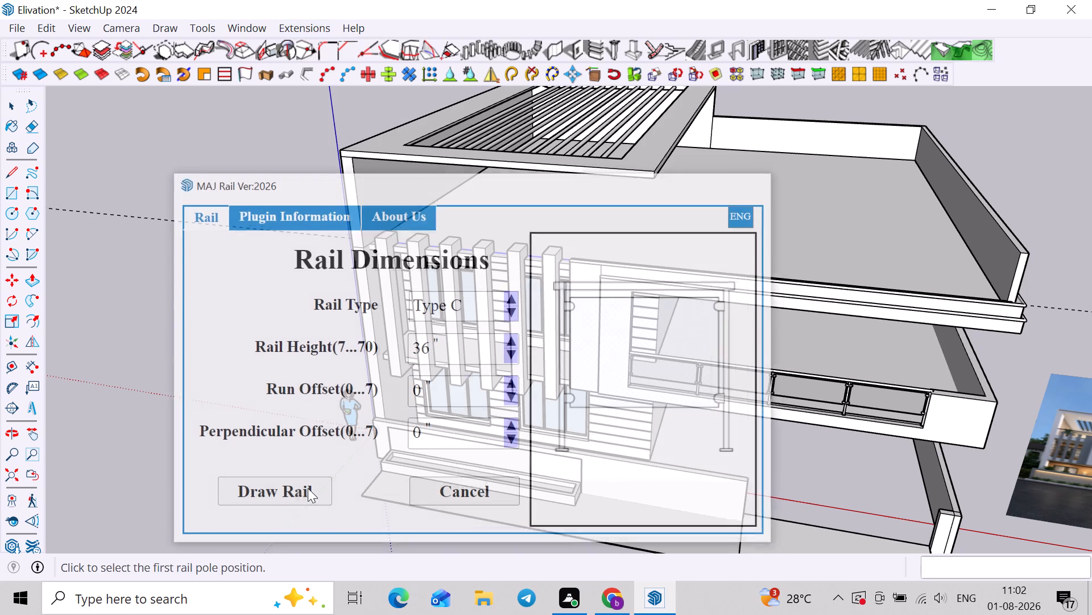
pyautogui.moveTo(556, 396); pyautogui.dragTo(10, 437, button='middle')
pyautogui.moveTo(330, 431); pyautogui.dragTo(152, 429, button='middle')
pyautogui.moveTo(246, 337); pyautogui.dragTo(229, 375, button='middle')
pyautogui.scroll(7, 214, 348)
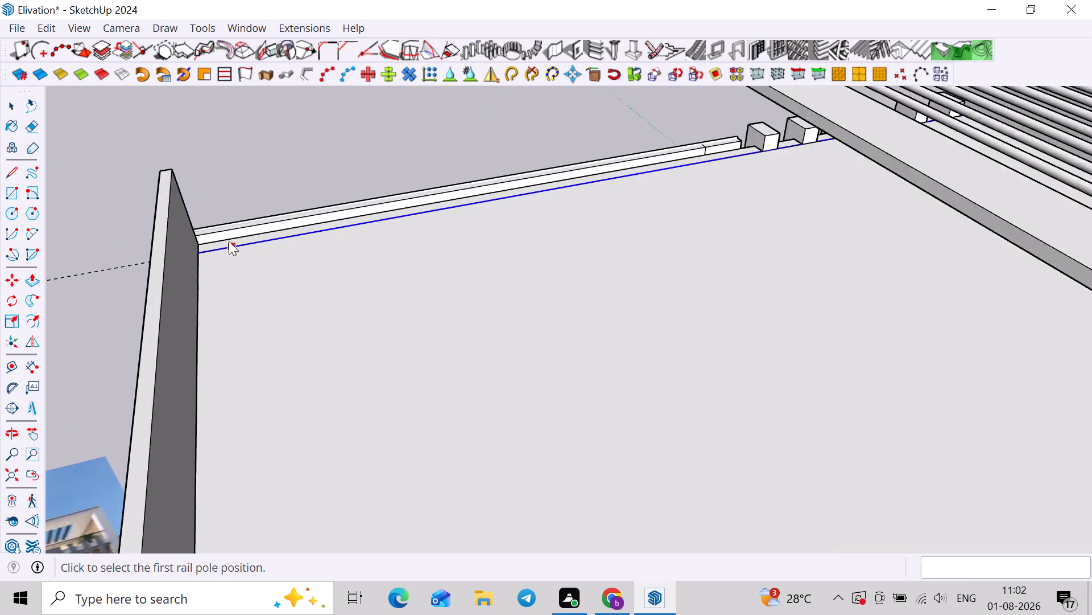
pyautogui.scroll(2, 229, 241)
pyautogui.click(192, 260)
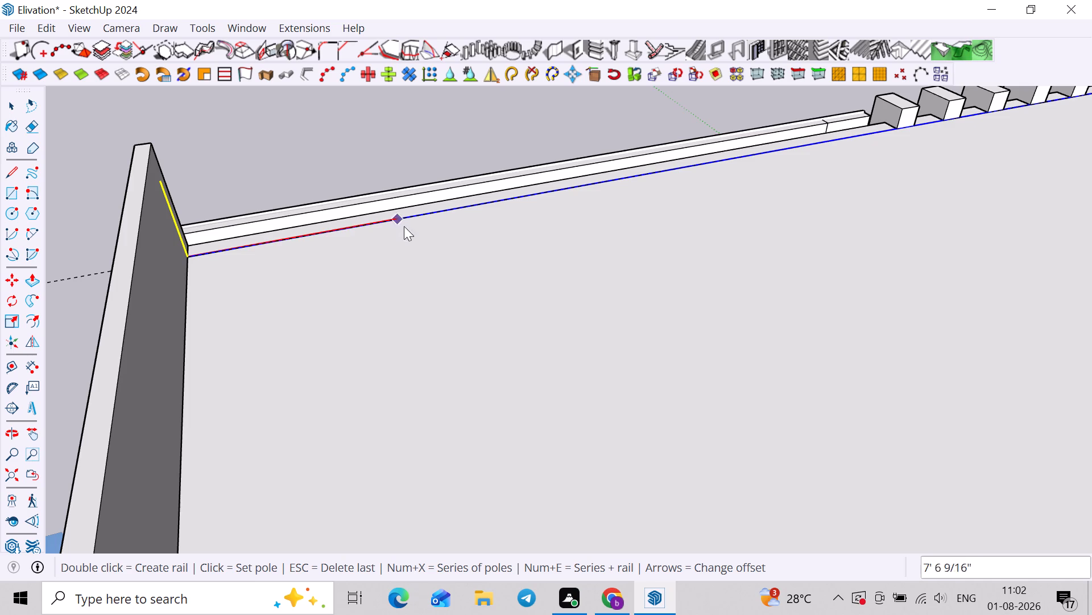
pyautogui.click(511, 196)
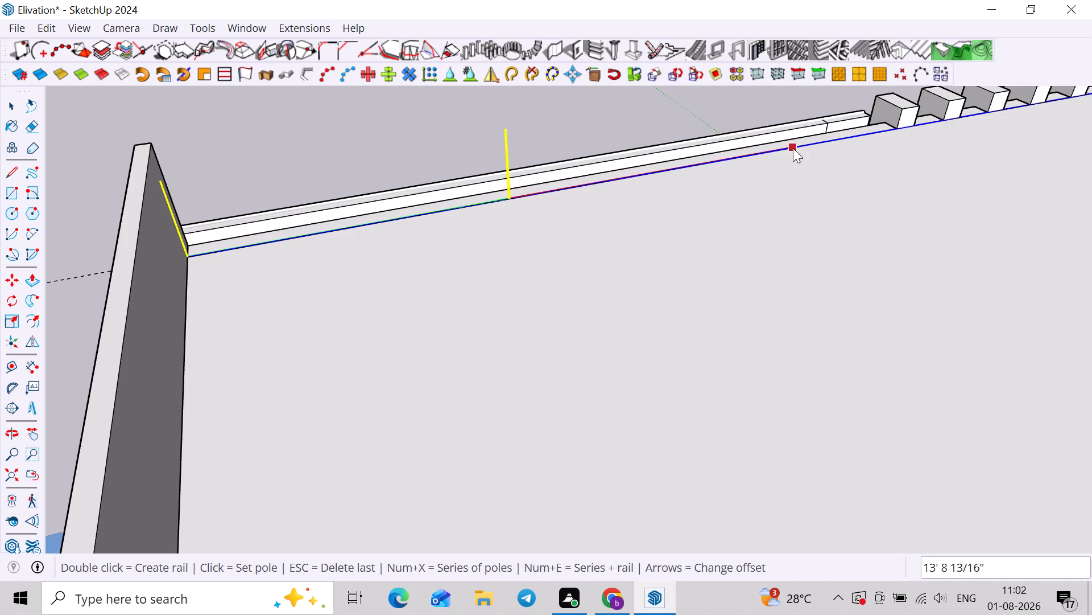
pyautogui.click(762, 153)
# Place the fourth rail pole at the division point behind the fins and finish the railing at the line's end by the opposite wall.
pyautogui.keyDown('shift'); pyautogui.moveTo(828, 129); pyautogui.dragTo(687, 170, button='middle'); pyautogui.keyUp('shift')
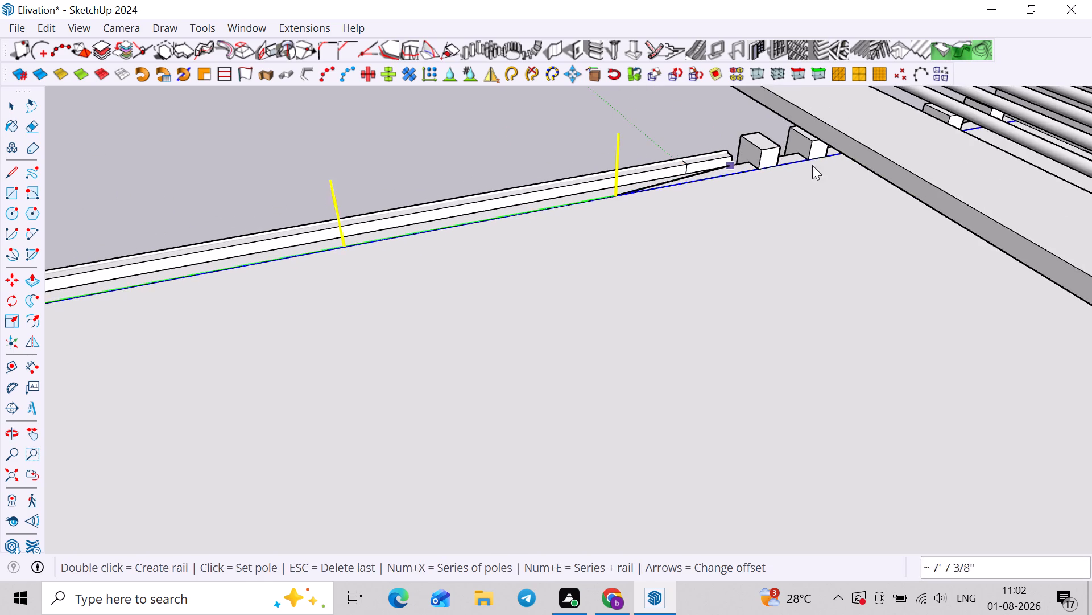
pyautogui.moveTo(829, 163); pyautogui.dragTo(857, 156, button='middle')
pyautogui.scroll(2, 853, 140)
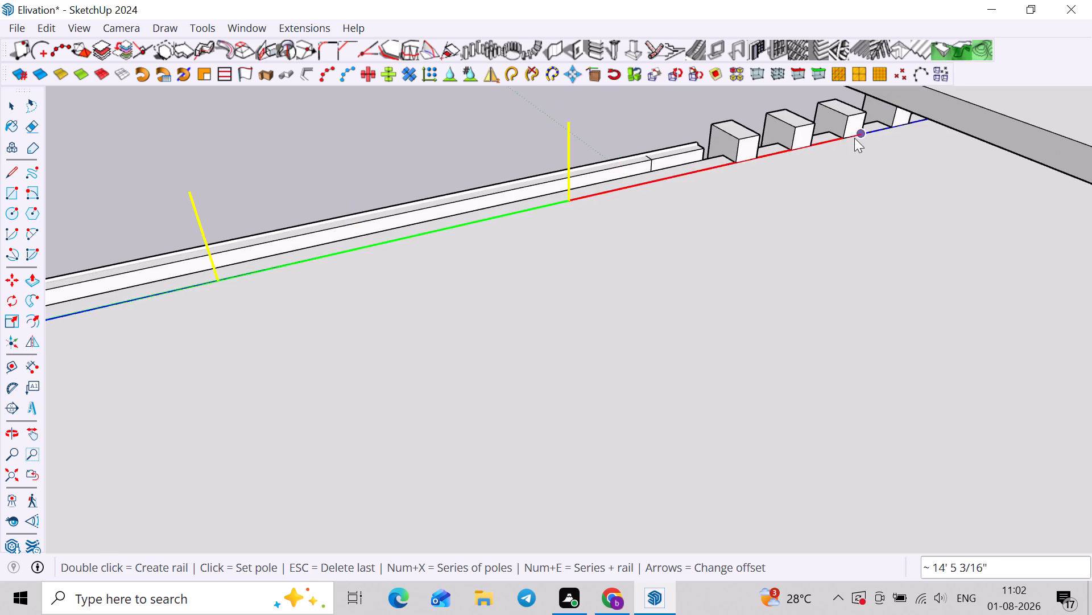
pyautogui.moveTo(854, 138); pyautogui.dragTo(882, 124, button='middle')
pyautogui.scroll(1, 881, 124)
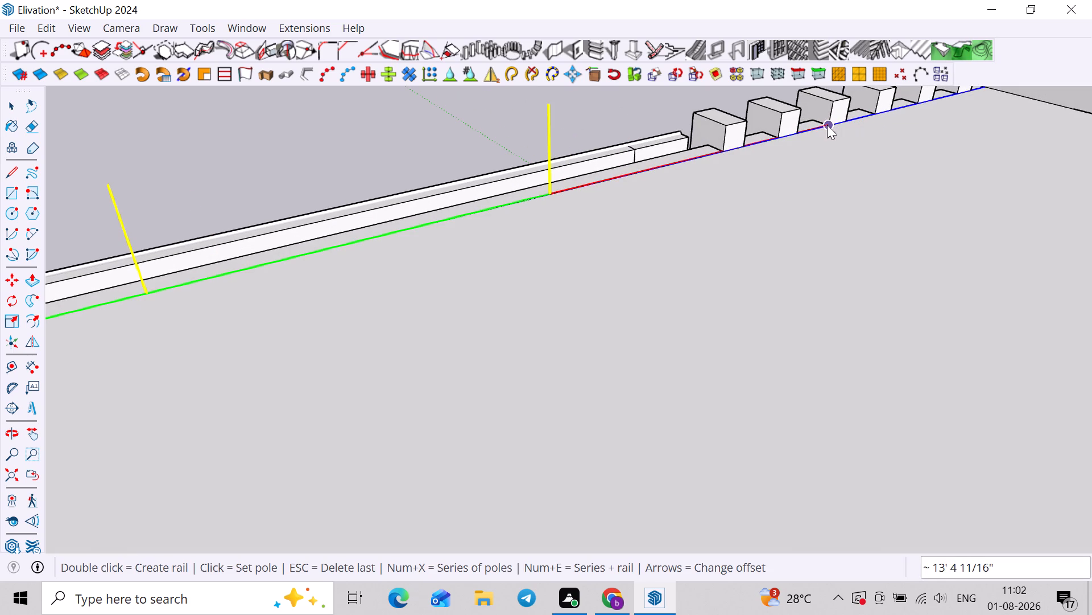
pyautogui.click(827, 125)
pyautogui.scroll(-3, 826, 125)
pyautogui.keyDown('shift'); pyautogui.moveTo(826, 129); pyautogui.dragTo(734, 179, button='middle'); pyautogui.keyUp('shift')
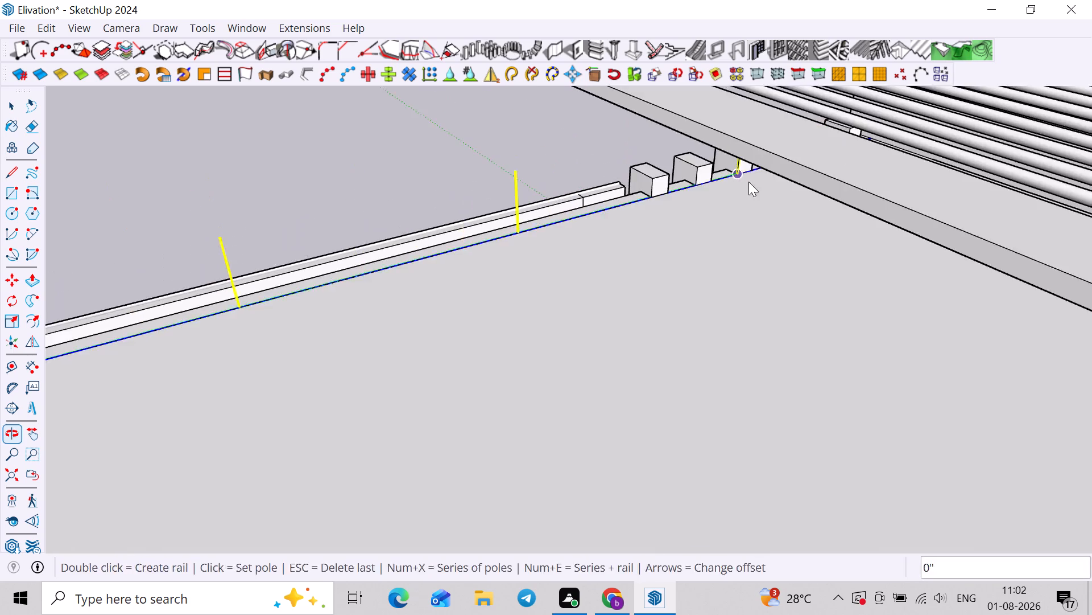
pyautogui.moveTo(749, 182); pyautogui.dragTo(879, 117, button='middle')
pyautogui.scroll(9, 810, 122)
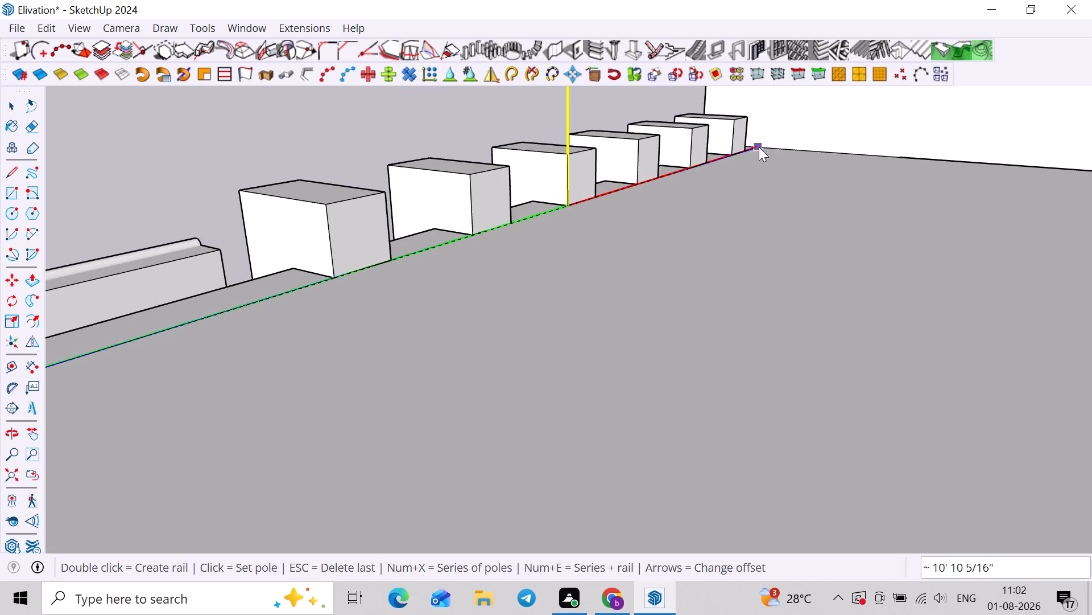
pyautogui.doubleClick(759, 147)
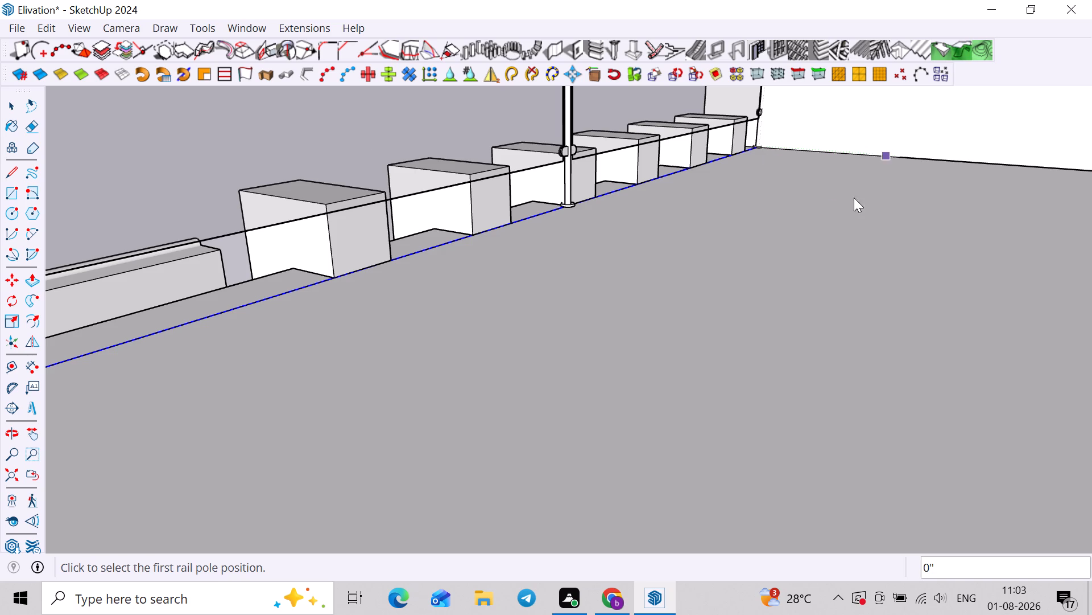
# Delete the divided construction line beneath the new roof terrace railing.
pyautogui.scroll(-4, 795, 195)
pyautogui.press('space')
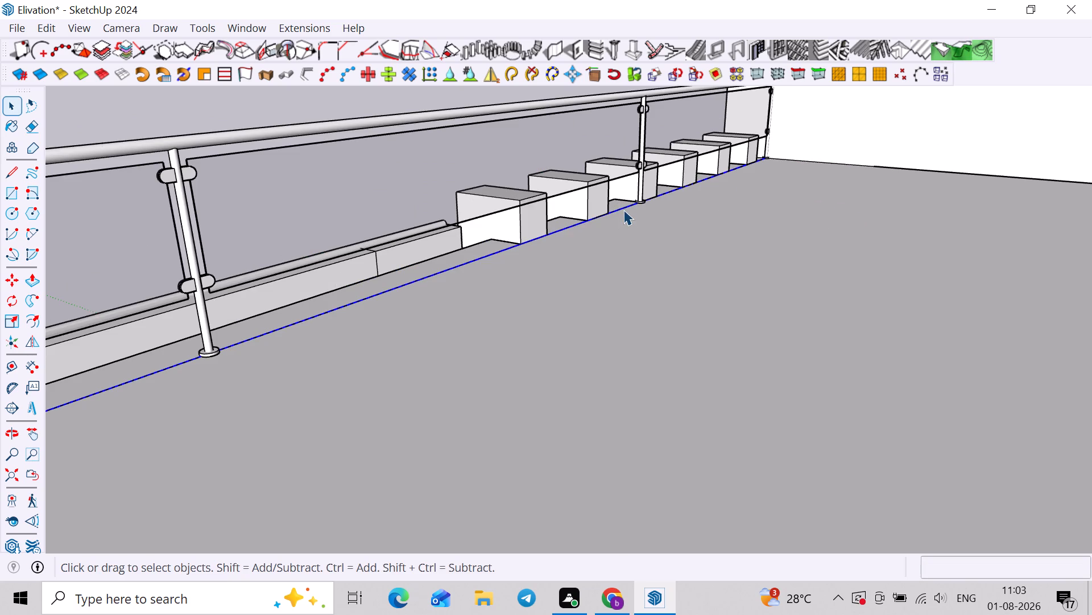
pyautogui.press('Delete')
# Delete all the guides in the model.
pyautogui.scroll(-16, 625, 206)
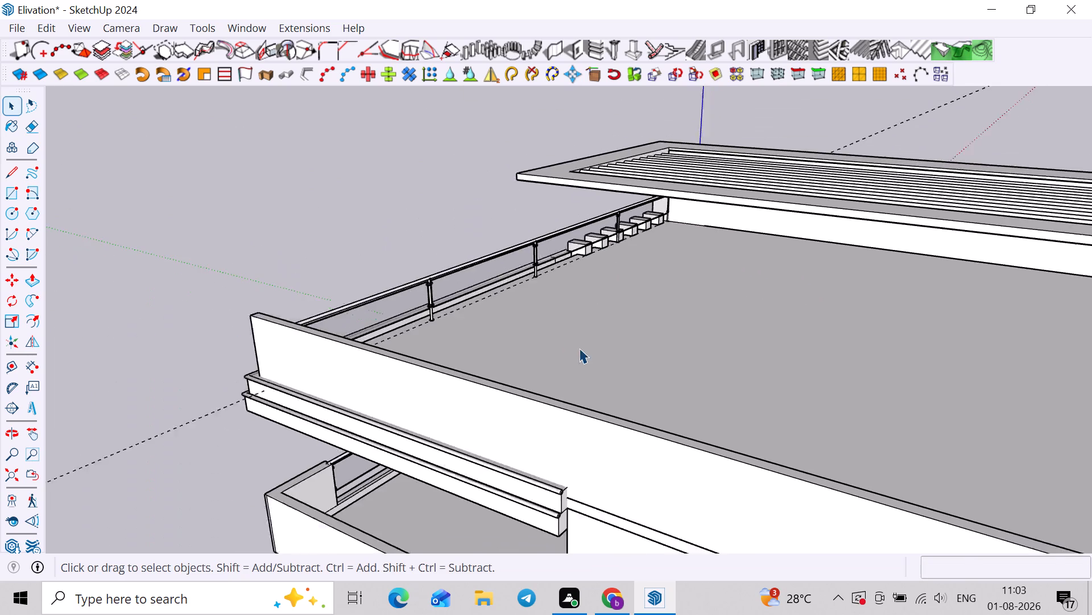
pyautogui.scroll(-1, 579, 348)
pyautogui.moveTo(497, 351); pyautogui.dragTo(1077, 341, button='middle')
pyautogui.scroll(-1, 1000, 369)
pyautogui.scroll(-3, 725, 384)
pyautogui.click(419, 208)
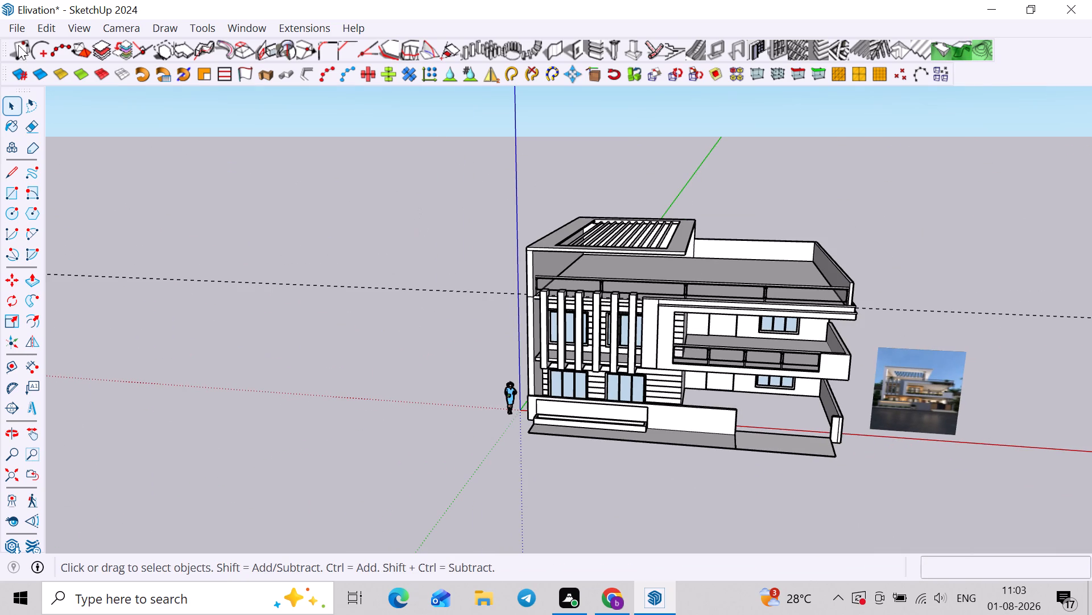
pyautogui.click(45, 31)
pyautogui.click(94, 207)
# Examine the roof terrace railing, the fins and the slatted canopy from the front, the side and above.
pyautogui.scroll(2, 701, 253)
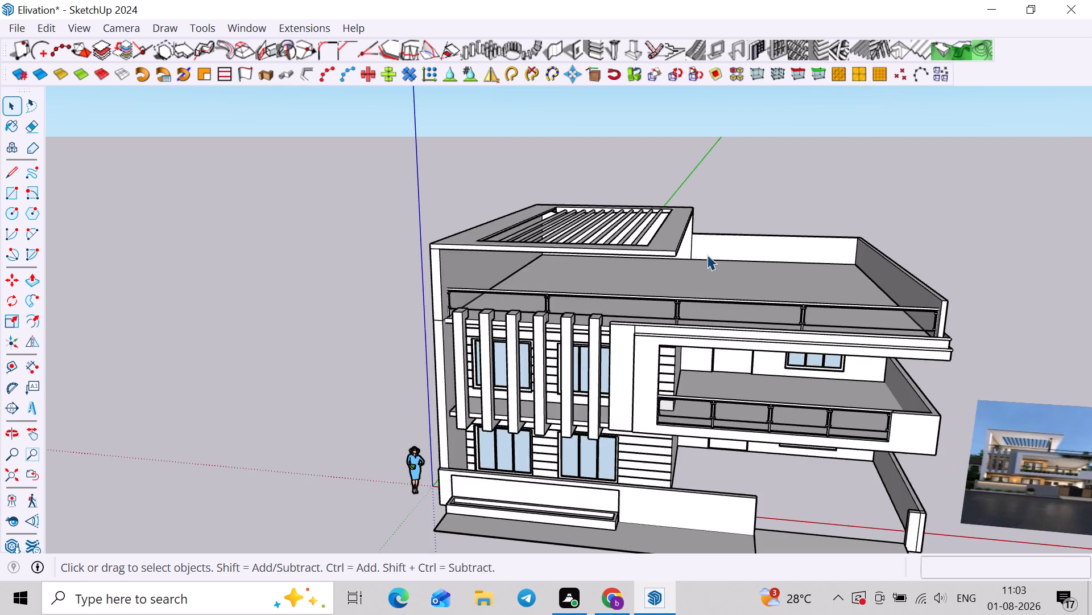
pyautogui.scroll(2, 707, 255)
pyautogui.keyDown('shift'); pyautogui.moveTo(748, 273); pyautogui.dragTo(502, 221, button='middle'); pyautogui.keyUp('shift')
pyautogui.scroll(-3, 576, 292)
pyautogui.moveTo(556, 289); pyautogui.dragTo(627, 225, button='middle')
pyautogui.moveTo(351, 234); pyautogui.dragTo(238, 366, button='middle')
pyautogui.scroll(2, 239, 365)
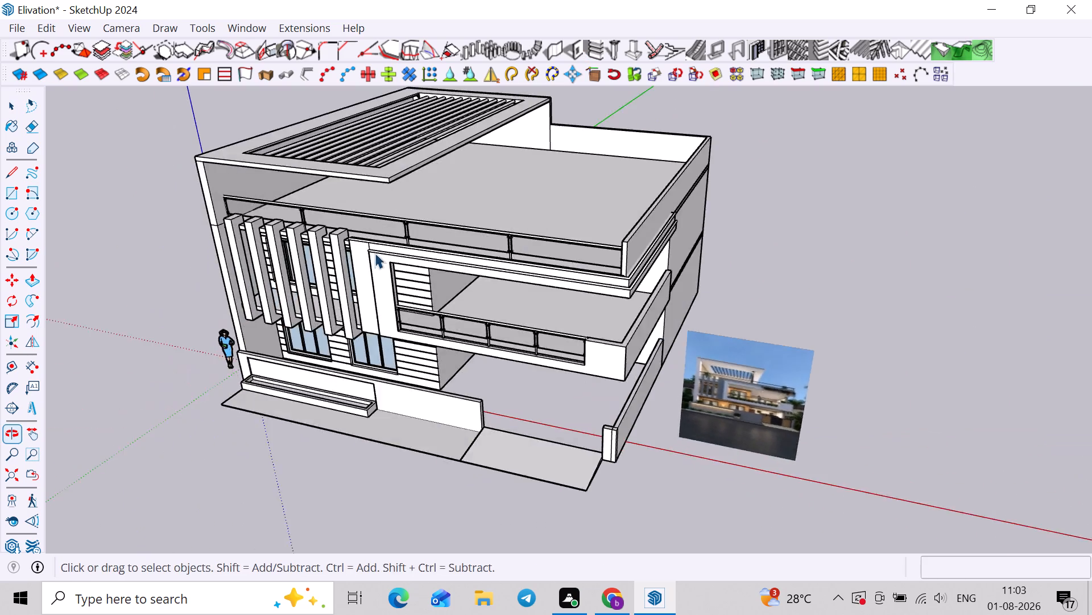
pyautogui.scroll(3, 375, 253)
pyautogui.moveTo(445, 192); pyautogui.dragTo(256, 231, button='middle')
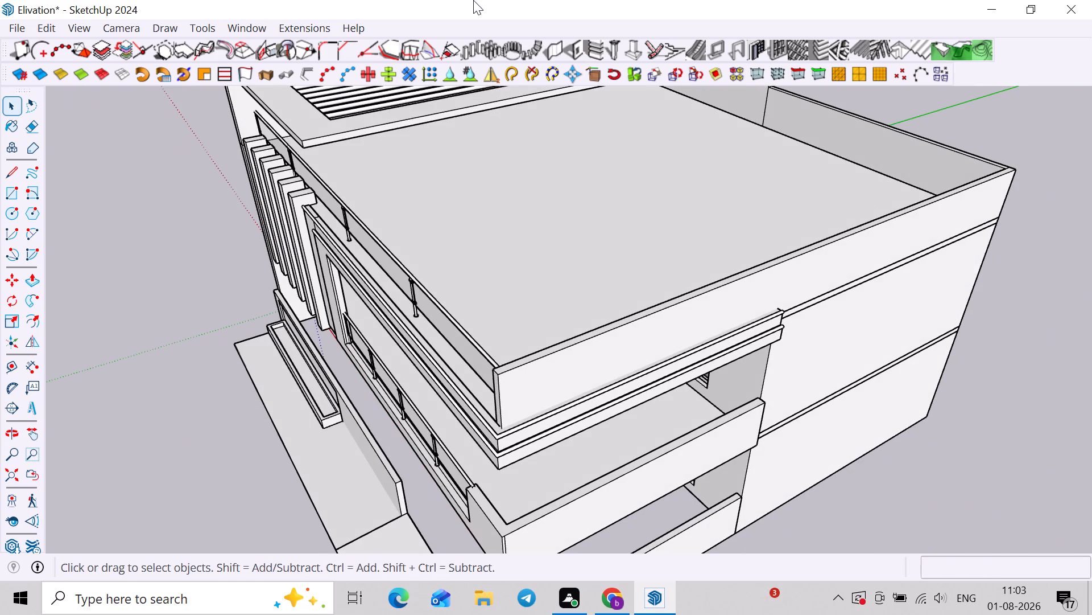
pyautogui.keyDown('shift'); pyautogui.moveTo(179, 231); pyautogui.dragTo(359, 346, button='middle'); pyautogui.keyUp('shift')
pyautogui.moveTo(434, 260); pyautogui.dragTo(532, 251, button='middle')
pyautogui.scroll(7, 483, 257)
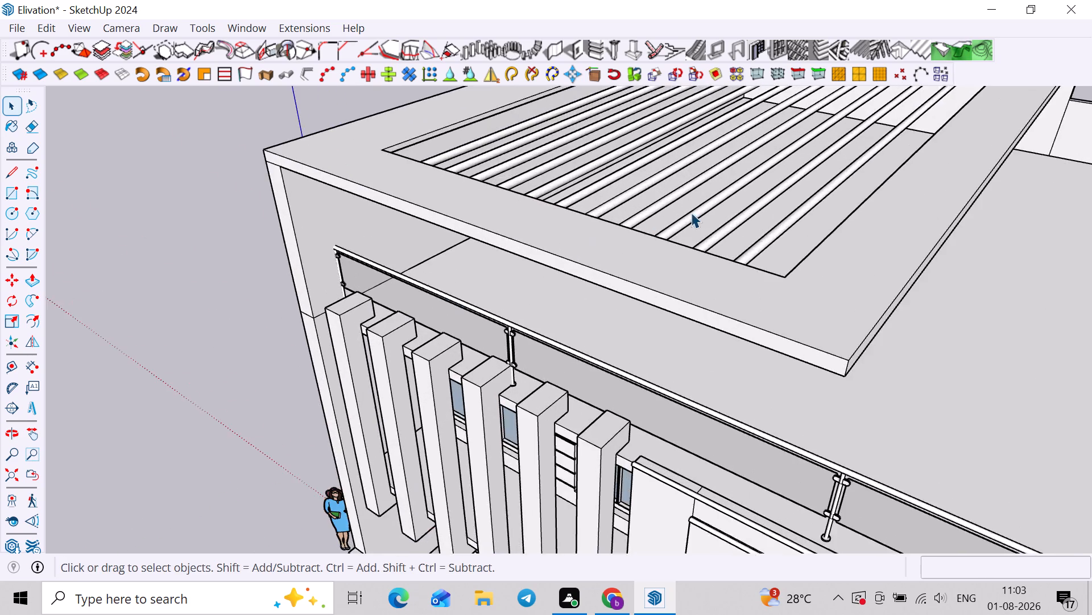
pyautogui.scroll(-4, 691, 212)
pyautogui.keyDown('shift'); pyautogui.moveTo(666, 231); pyautogui.dragTo(490, 231, button='middle'); pyautogui.keyUp('shift')
pyautogui.scroll(3, 634, 340)
pyautogui.moveTo(557, 351); pyautogui.dragTo(275, 307, button='middle')
pyautogui.keyDown('shift'); pyautogui.moveTo(371, 283); pyautogui.dragTo(479, 343, button='middle'); pyautogui.keyUp('shift')
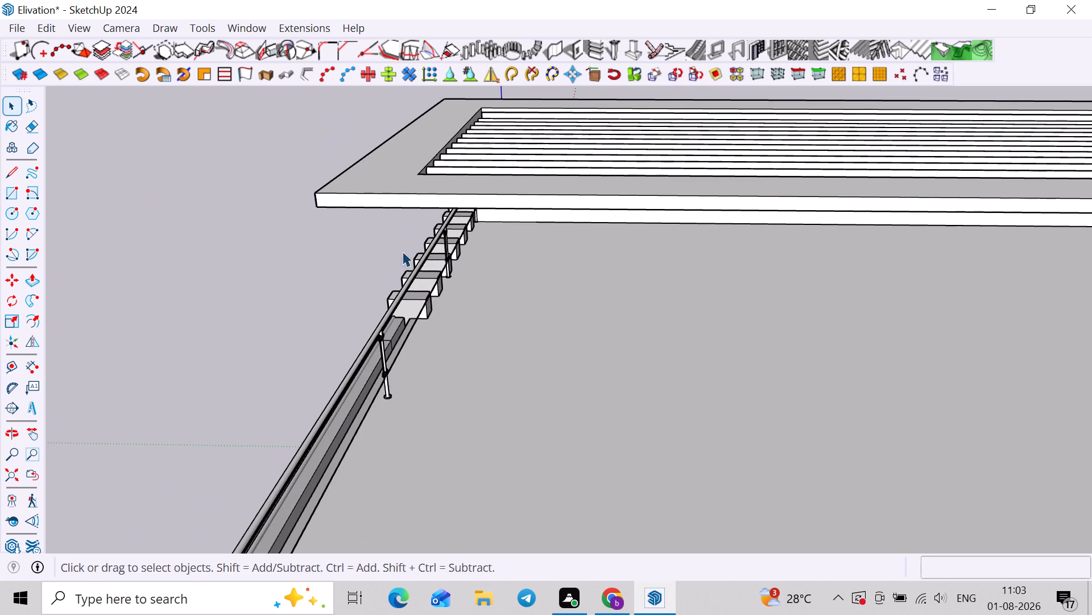
pyautogui.press('k')
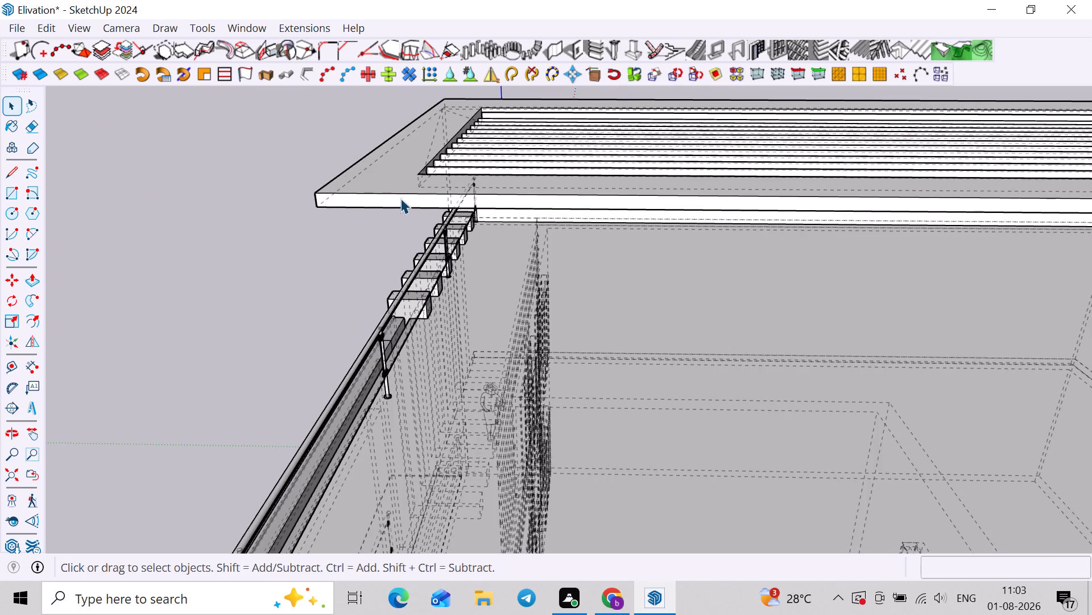
pyautogui.press('k')
# Draw a vertical line about 10' 7" long from the slatted canopy's lower edge down to the roof, near the railing.
pyautogui.press('l')
pyautogui.click(406, 212)
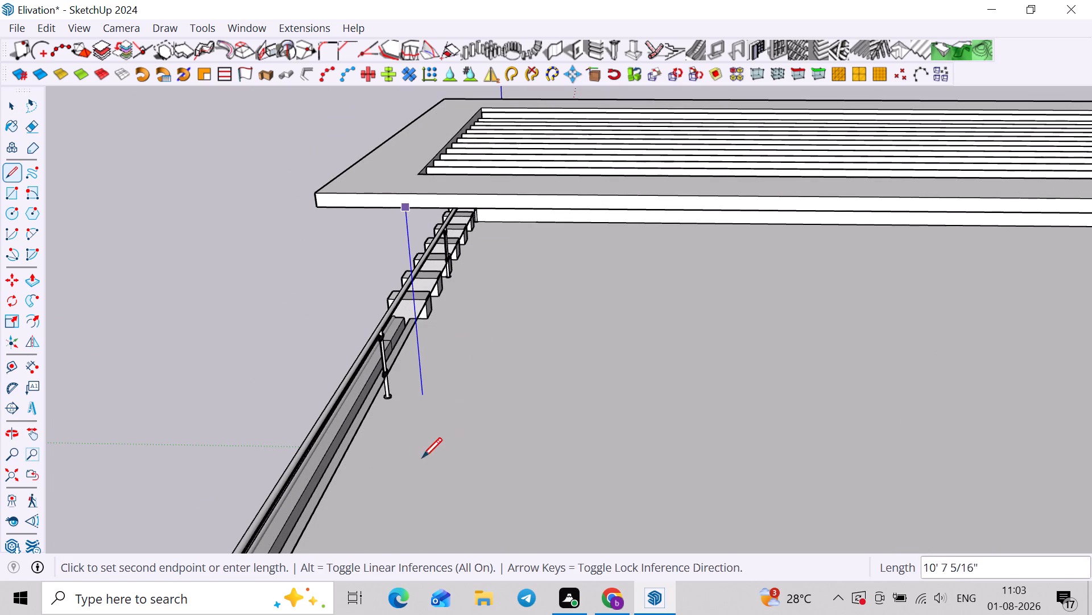
pyautogui.click(424, 389)
pyautogui.moveTo(424, 390); pyautogui.dragTo(475, 414, button='middle')
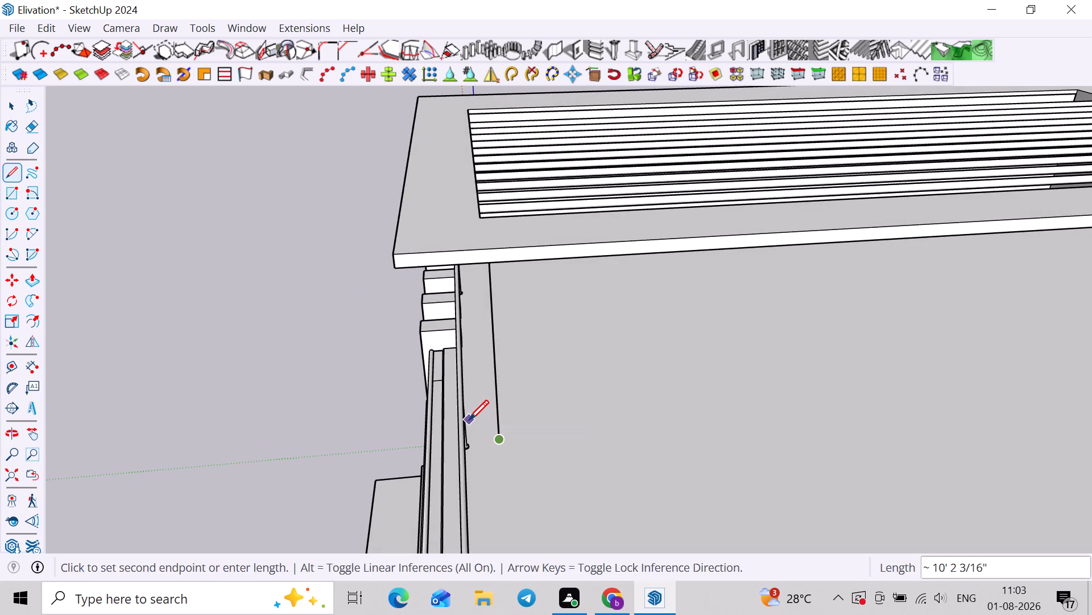
# Draw a 1' by 1' square on the roof starting at the foot of the vertical line.
pyautogui.press('r')
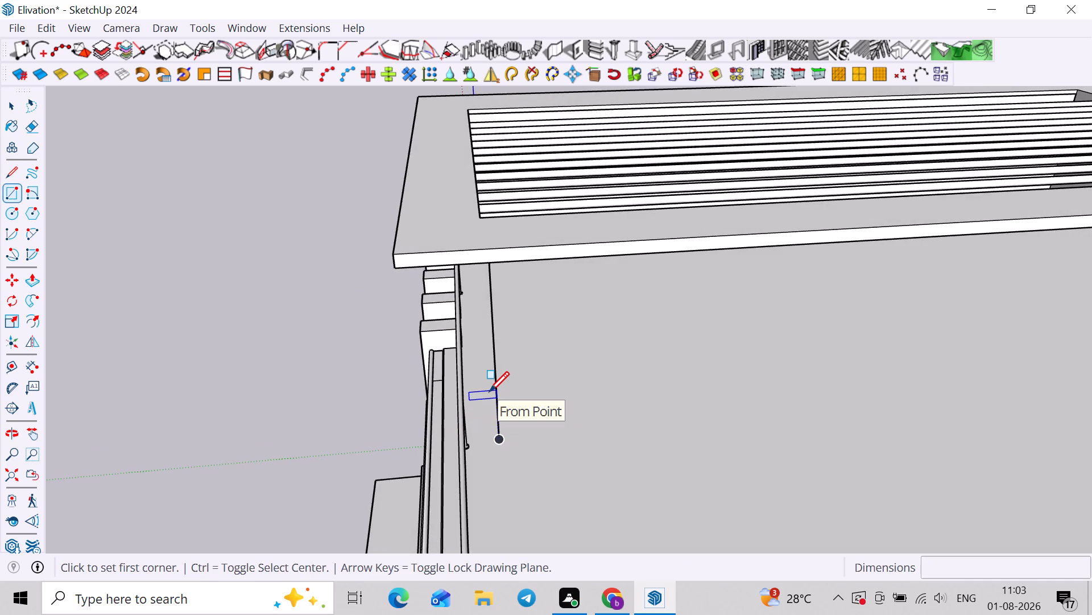
pyautogui.scroll(2, 493, 391)
pyautogui.click(499, 445)
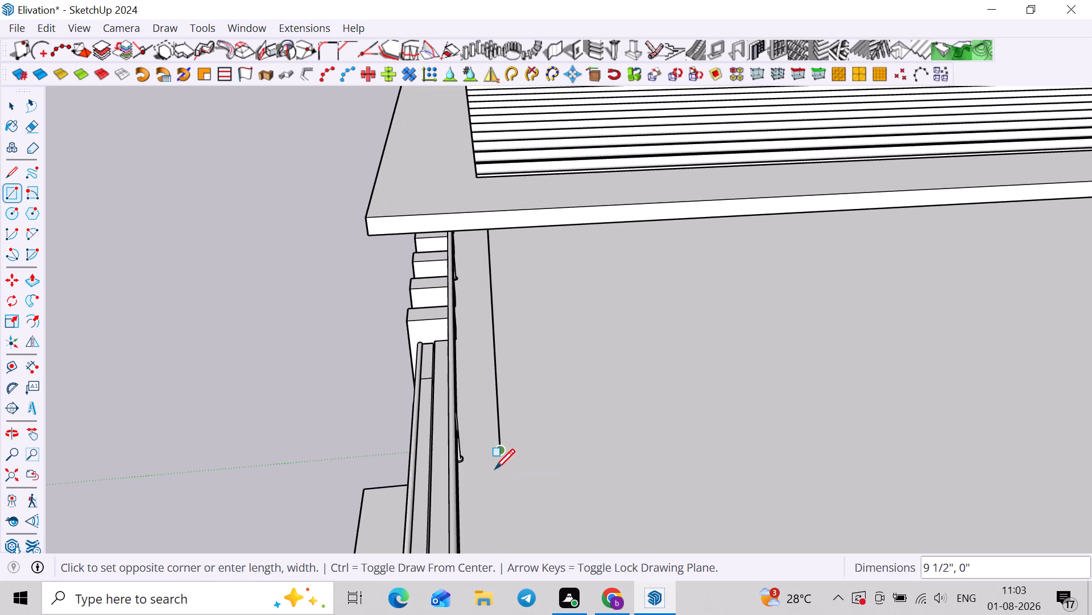
pyautogui.write("1'")
pyautogui.press('.')
pyautogui.press('BackSpace')
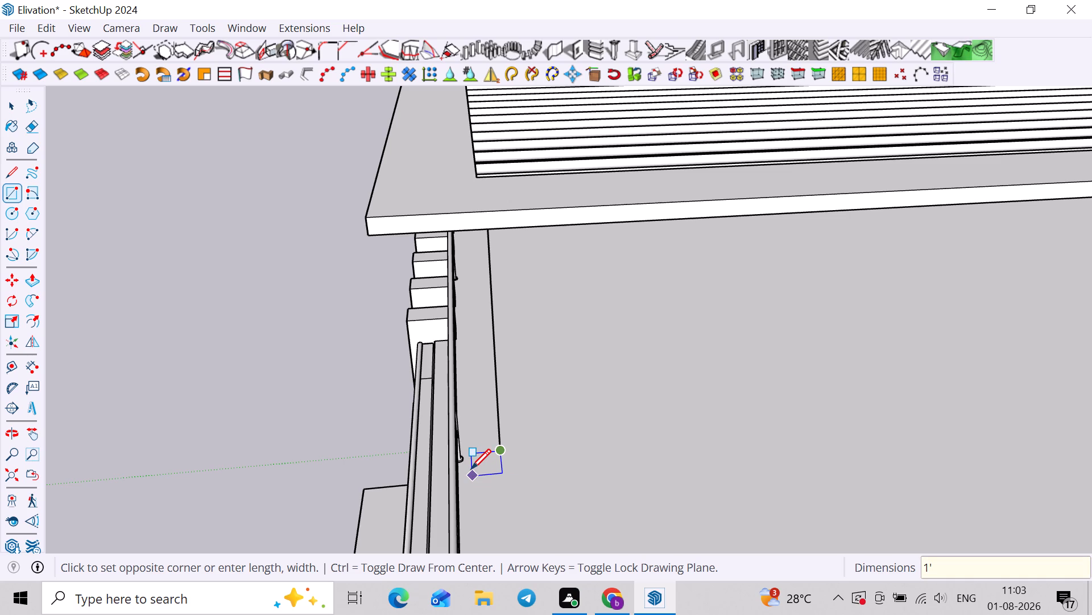
pyautogui.press(',')
pyautogui.write("1'")
pyautogui.press('Return')
pyautogui.moveTo(464, 496); pyautogui.dragTo(460, 525, button='middle')
pyautogui.press('space')
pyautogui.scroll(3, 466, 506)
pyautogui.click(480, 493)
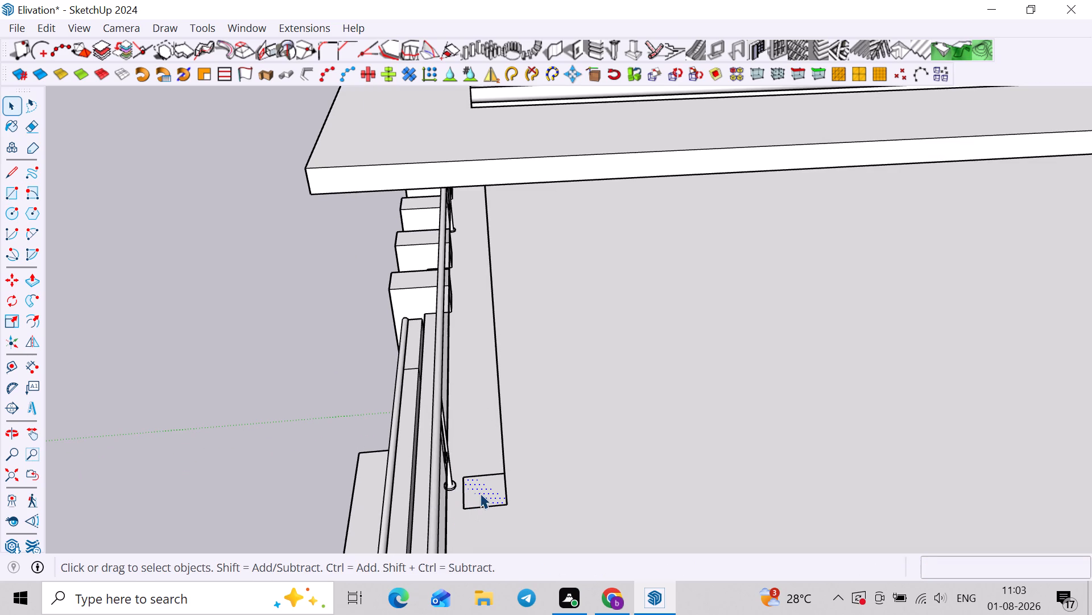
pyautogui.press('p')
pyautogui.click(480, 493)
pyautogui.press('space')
# Make a group from the 1' by 1' square face and its edges on the roof.
pyautogui.doubleClick(480, 493)
pyautogui.rightClick(480, 493)
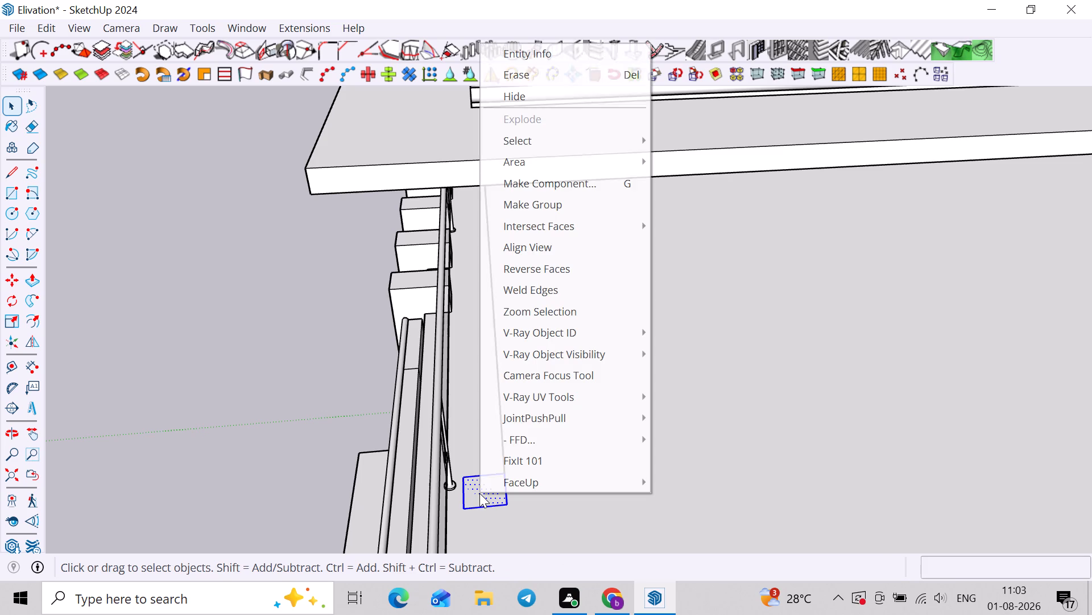
pyautogui.click(576, 207)
# Extrude the grouped square upward about 7' 6 9/16" to form a column under the slatted canopy.
pyautogui.doubleClick(470, 498)
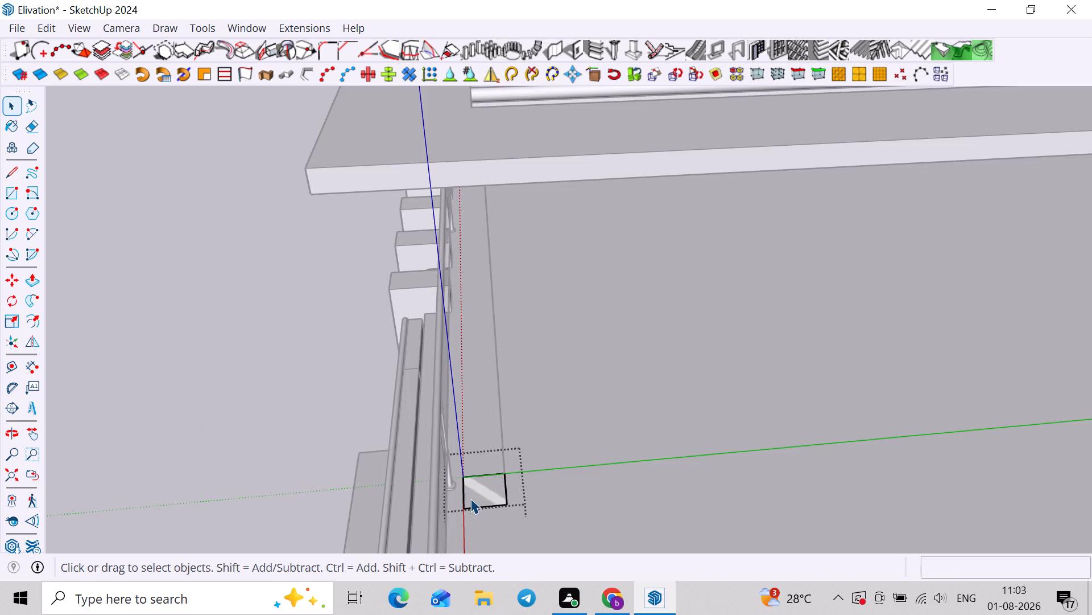
pyautogui.write('op')
pyautogui.click(470, 498)
pyautogui.scroll(3, 458, 187)
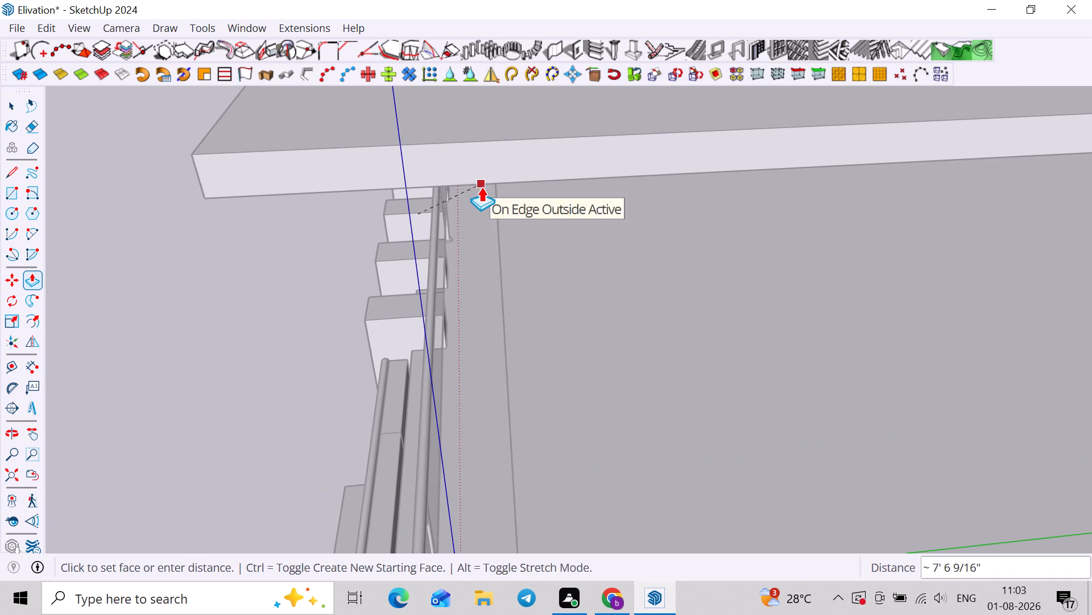
pyautogui.scroll(-4, 485, 182)
pyautogui.click(529, 186)
pyautogui.moveTo(455, 216); pyautogui.dragTo(793, 235, button='middle')
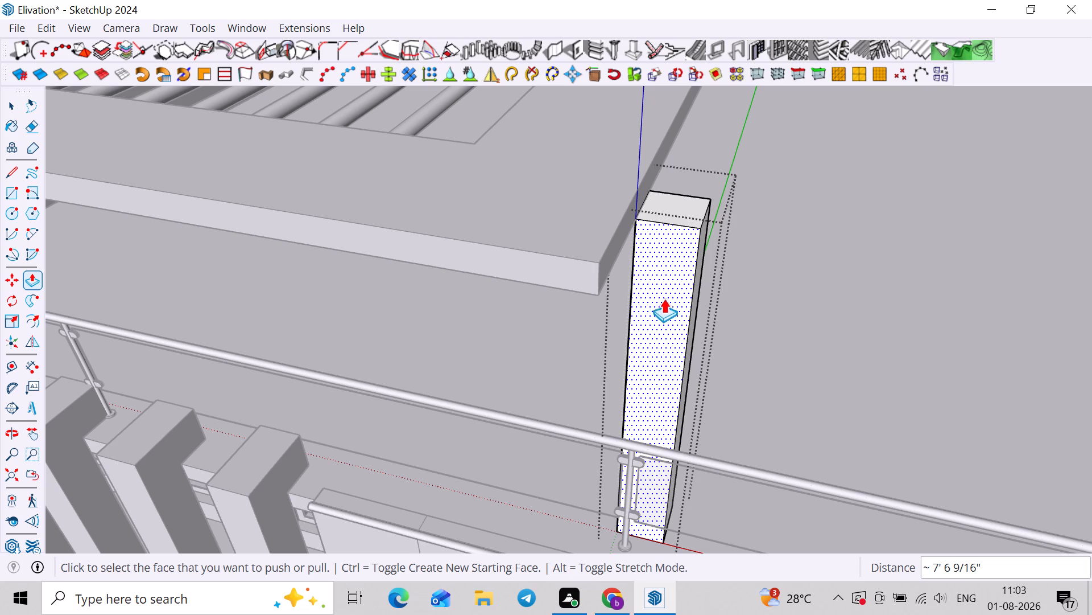
pyautogui.press('space')
pyautogui.click(847, 192)
# Move the column about 10" horizontally so its outer face lines up with the canopy's side edge.
pyautogui.click(719, 256)
pyautogui.click(690, 261)
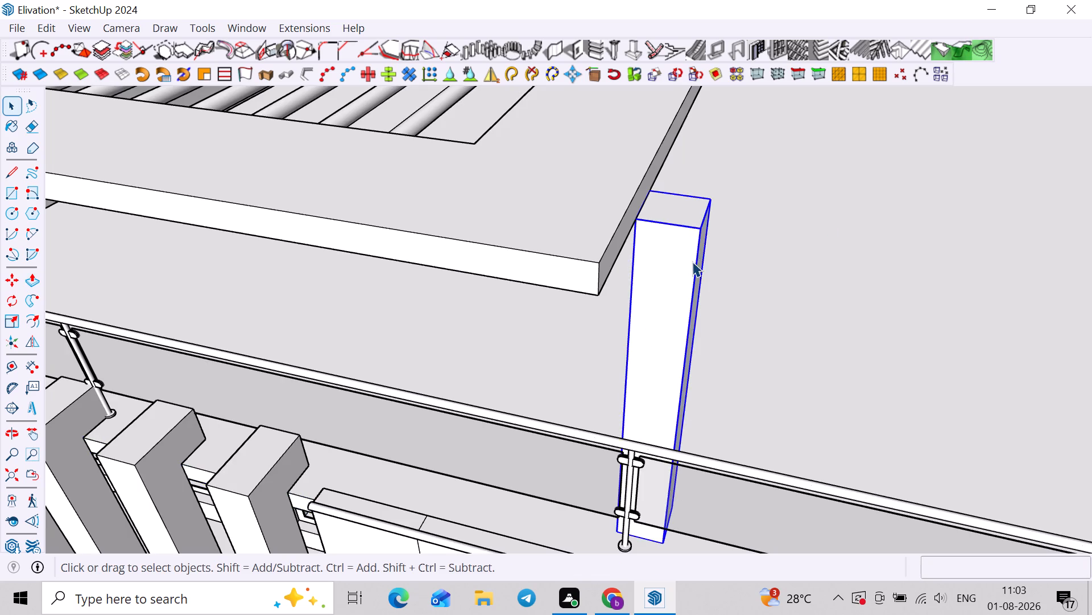
pyautogui.scroll(3, 700, 241)
pyautogui.press('m')
pyautogui.click(714, 190)
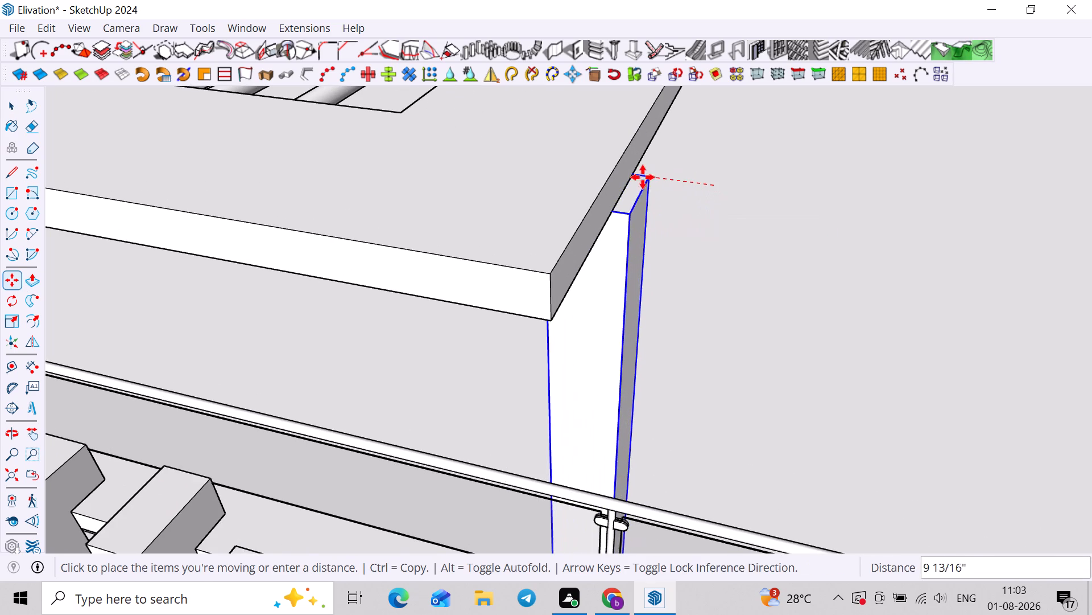
pyautogui.click(635, 175)
pyautogui.scroll(-4, 644, 174)
pyautogui.moveTo(713, 296); pyautogui.dragTo(477, 352, button='middle')
pyautogui.press('space')
# Examine the column, the canopy and the whole house elevation from the front, above and below.
pyautogui.scroll(3, 281, 374)
pyautogui.scroll(-8, 421, 391)
pyautogui.moveTo(494, 401); pyautogui.dragTo(826, 257, button='middle')
pyautogui.scroll(-7, 785, 279)
pyautogui.click(395, 240)
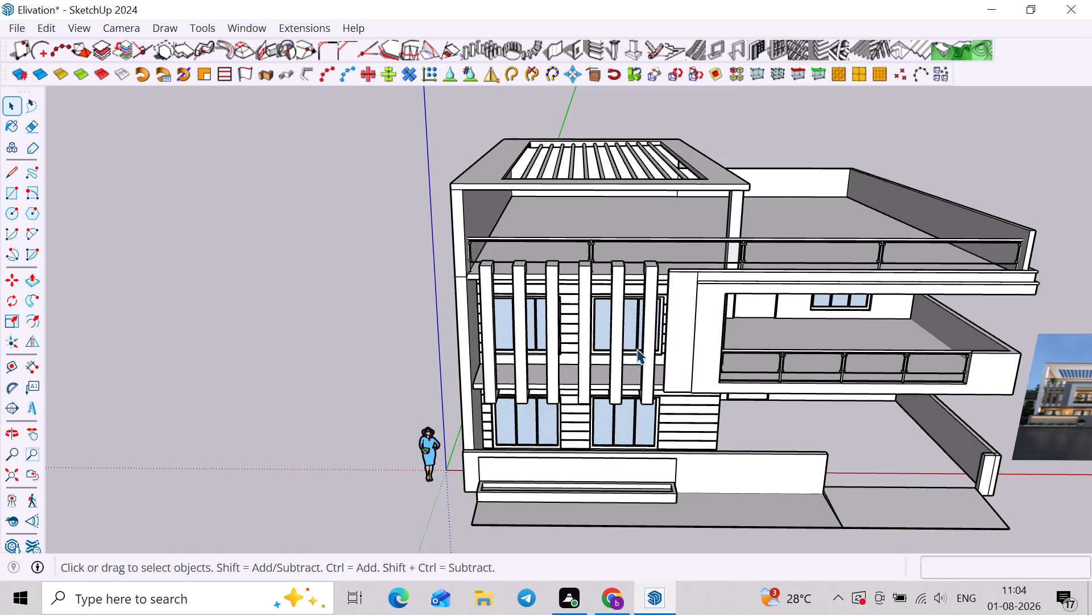
pyautogui.moveTo(636, 348); pyautogui.dragTo(716, 228, button='middle')
pyautogui.scroll(-5, 718, 224)
pyautogui.moveTo(939, 224); pyautogui.dragTo(760, 204, button='middle')
pyautogui.scroll(6, 512, 136)
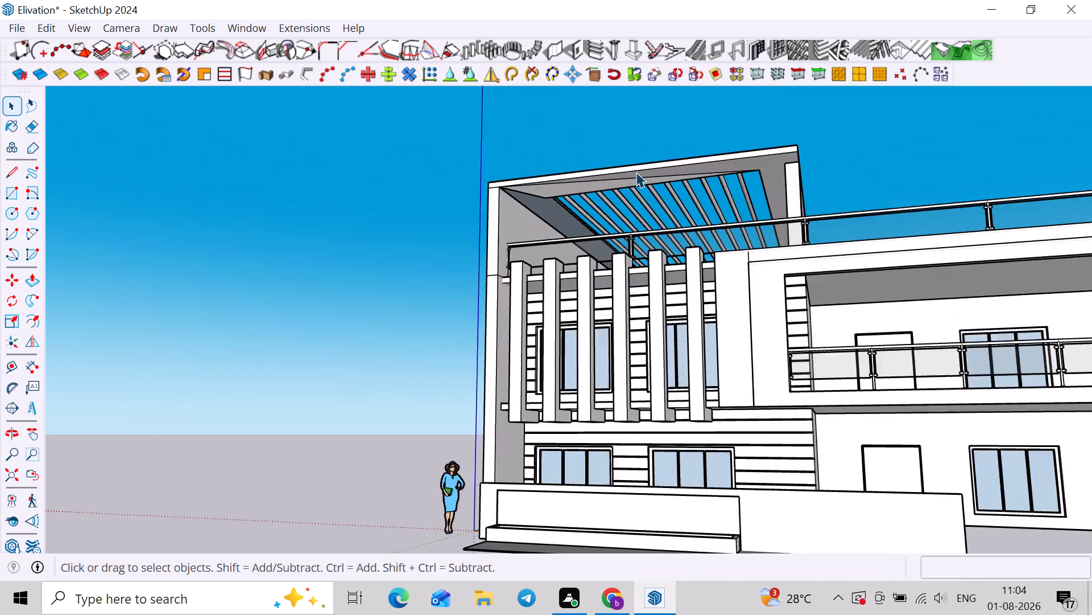
# Run FixIt 101 on all the geometry inside the slatted canopy group.
pyautogui.scroll(7, 636, 172)
pyautogui.doubleClick(681, 160)
pyautogui.scroll(2, 504, 172)
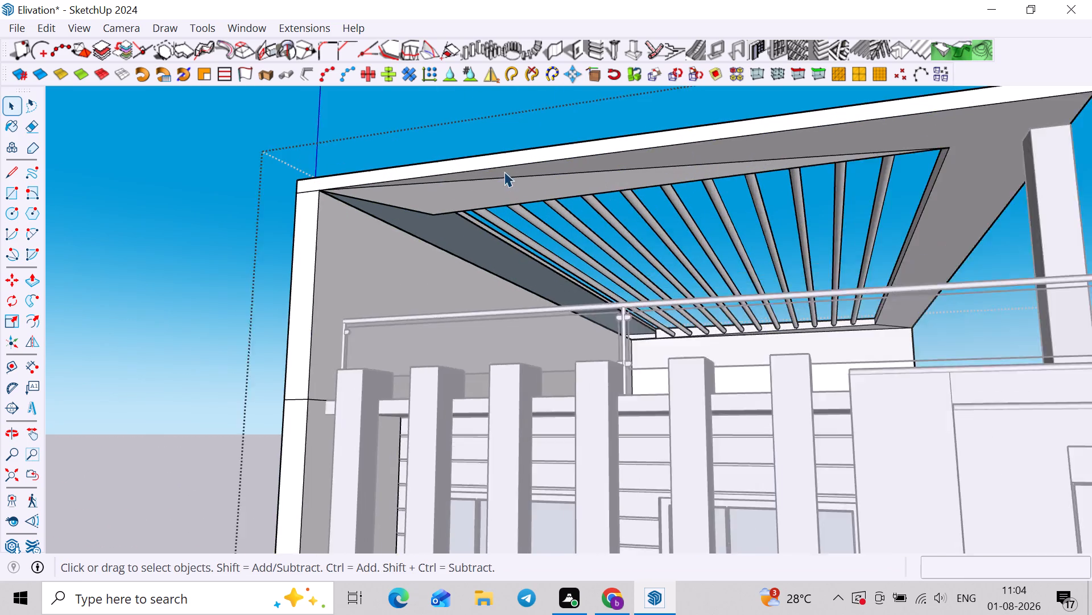
pyautogui.scroll(3, 504, 171)
pyautogui.doubleClick(497, 182)
pyautogui.scroll(3, 488, 192)
pyautogui.moveTo(478, 219); pyautogui.dragTo(725, 124, button='middle')
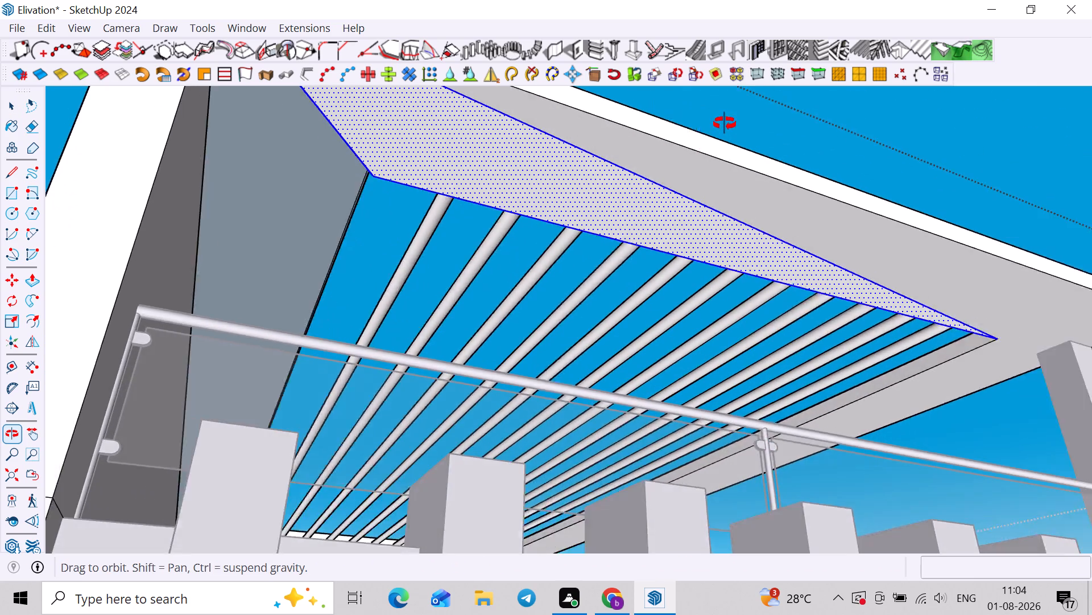
pyautogui.moveTo(725, 124); pyautogui.dragTo(743, 152, button='middle')
pyautogui.moveTo(628, 172); pyautogui.dragTo(470, 192, button='middle')
pyautogui.scroll(4, 418, 252)
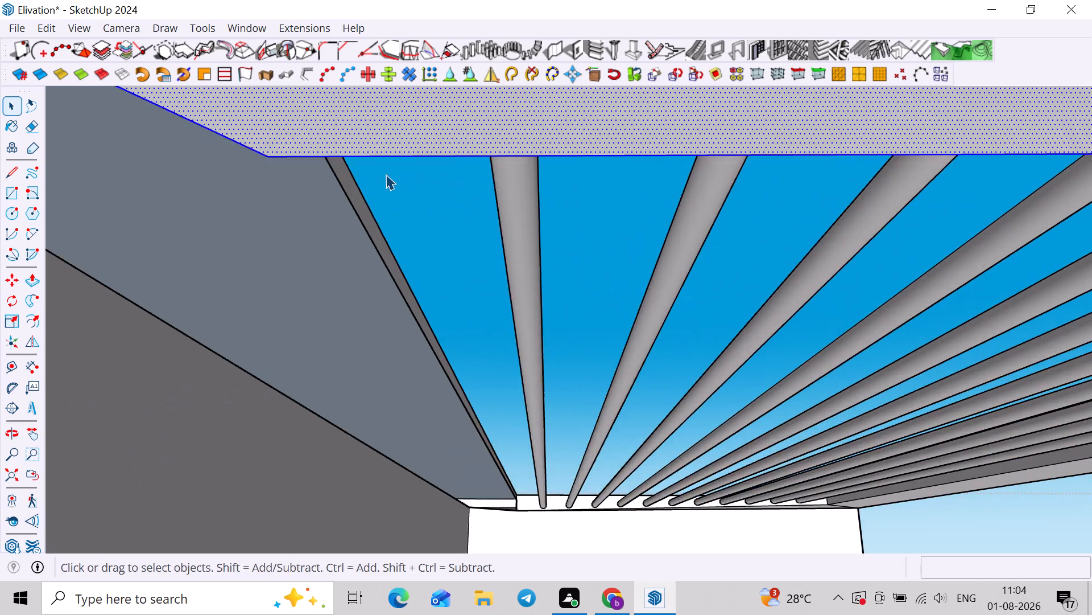
pyautogui.scroll(-4, 394, 163)
pyautogui.keyDown('shift'); pyautogui.moveTo(448, 175); pyautogui.dragTo(442, 270, button='middle'); pyautogui.keyUp('shift')
pyautogui.keyDown('shift'); pyautogui.scroll(-1, 448, 199); pyautogui.keyUp('shift')
pyautogui.tripleClick(347, 187)
pyautogui.click(347, 187)
pyautogui.rightClick(349, 189)
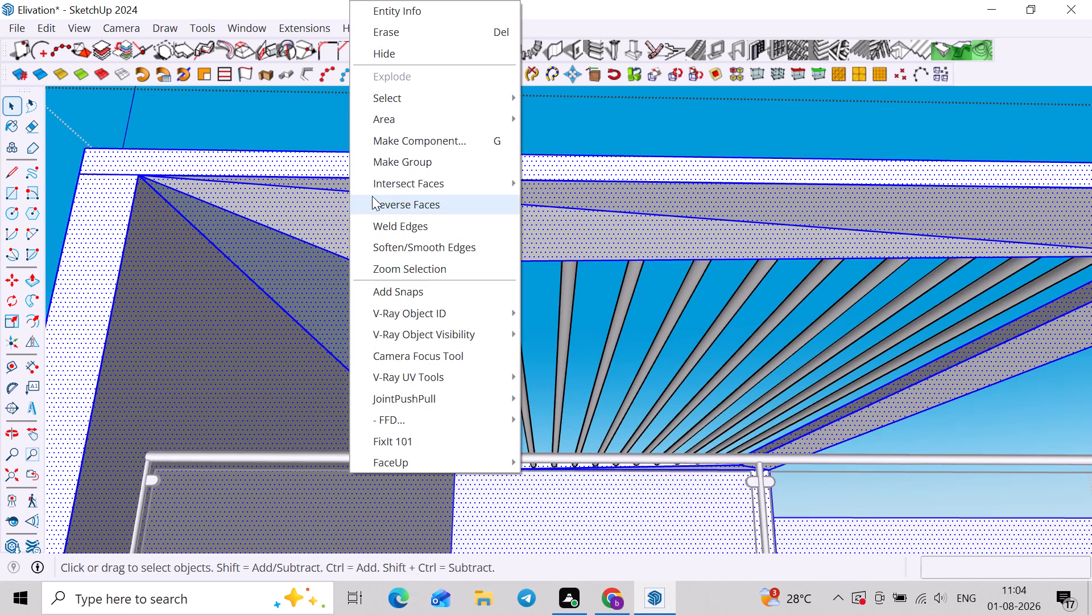
pyautogui.click(395, 430)
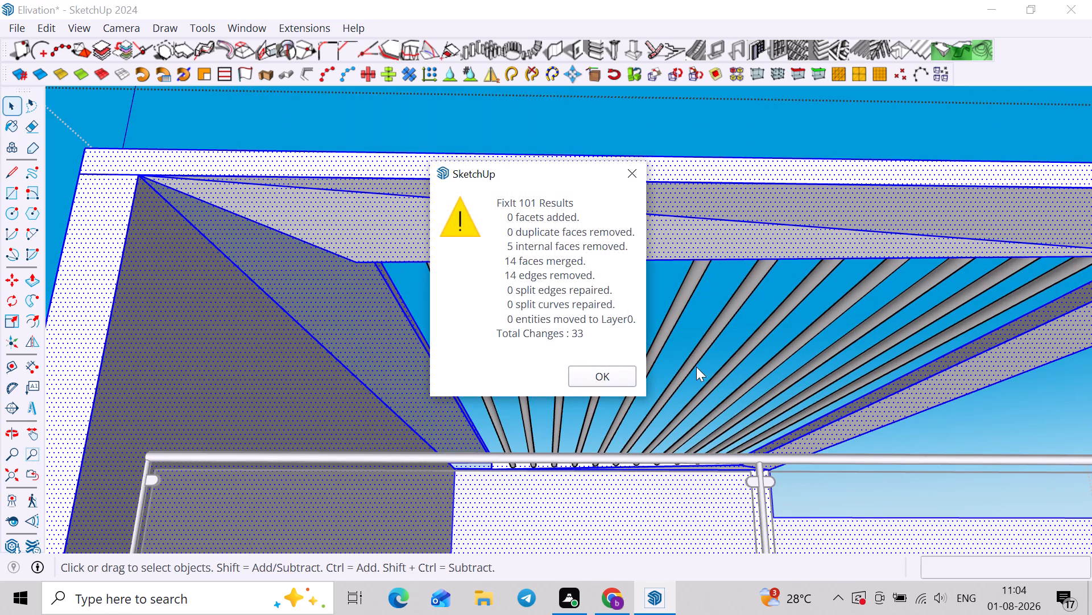
pyautogui.click(630, 379)
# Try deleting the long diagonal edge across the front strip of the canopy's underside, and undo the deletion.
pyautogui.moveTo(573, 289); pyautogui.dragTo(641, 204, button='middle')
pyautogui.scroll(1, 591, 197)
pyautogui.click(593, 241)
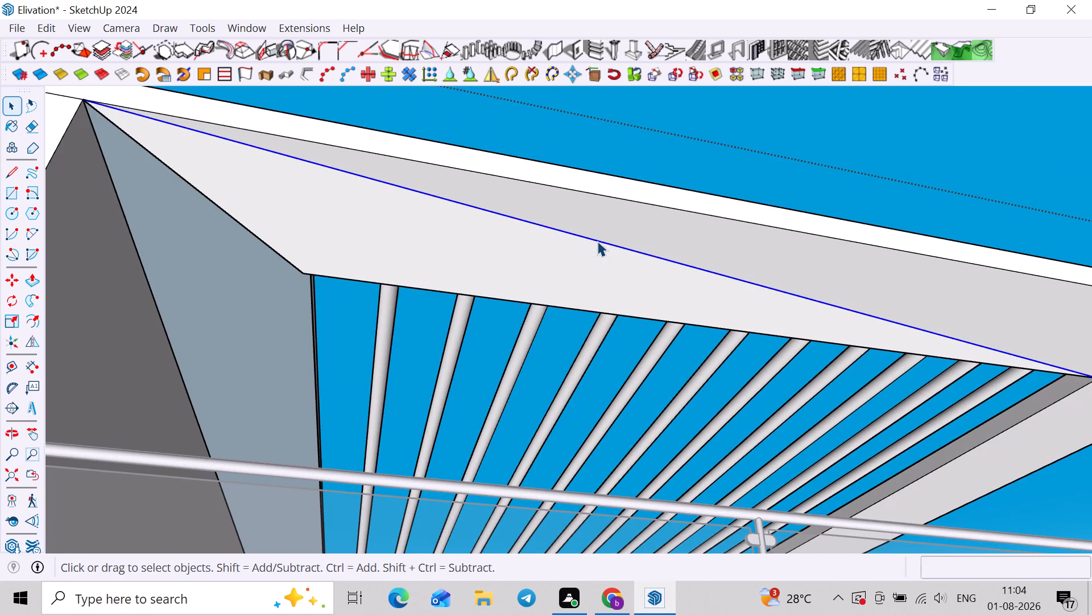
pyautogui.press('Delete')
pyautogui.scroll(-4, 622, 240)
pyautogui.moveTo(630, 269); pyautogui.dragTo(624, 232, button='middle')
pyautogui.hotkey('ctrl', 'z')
# Draw a line about 2 13/16" long on the canopy's underside, from the slatted opening's front corner along the diagonal edge.
pyautogui.moveTo(430, 270); pyautogui.dragTo(408, 311, button='middle')
pyautogui.click(359, 295)
pyautogui.scroll(3, 368, 292)
pyautogui.moveTo(388, 269); pyautogui.dragTo(339, 311, button='middle')
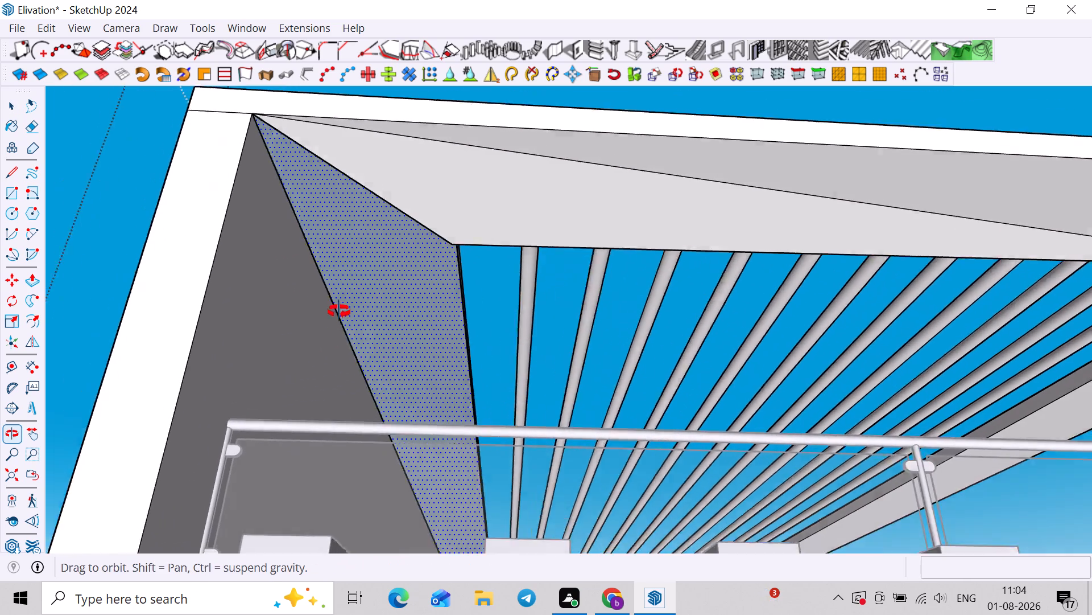
pyautogui.moveTo(339, 311); pyautogui.dragTo(301, 348, button='middle')
pyautogui.scroll(7, 506, 188)
pyautogui.moveTo(533, 243); pyautogui.dragTo(598, 137, button='middle')
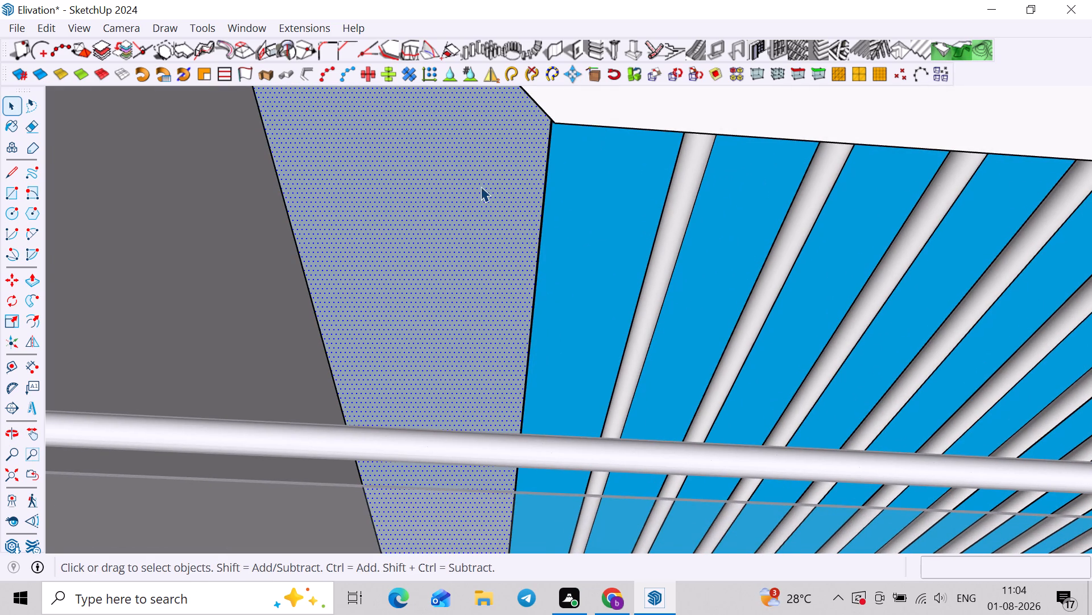
pyautogui.press('l')
pyautogui.click(552, 120)
pyautogui.click(537, 108)
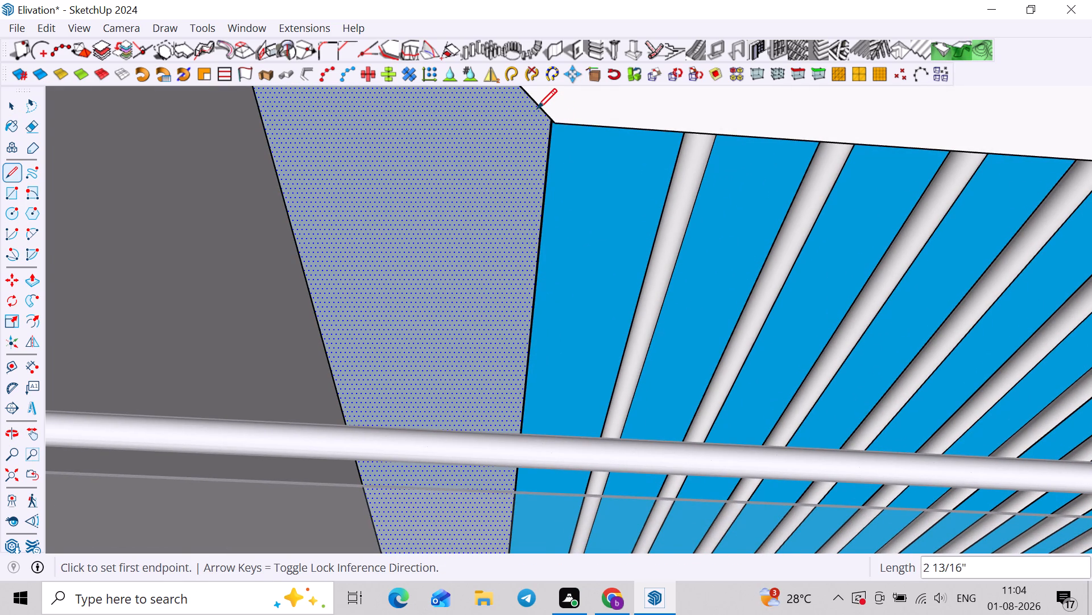
pyautogui.scroll(-7, 539, 106)
pyautogui.keyDown('shift'); pyautogui.moveTo(546, 129); pyautogui.dragTo(525, 224, button='middle'); pyautogui.keyUp('shift')
pyautogui.keyDown('shift'); pyautogui.moveTo(528, 191); pyautogui.dragTo(503, 265, button='middle'); pyautogui.keyUp('shift')
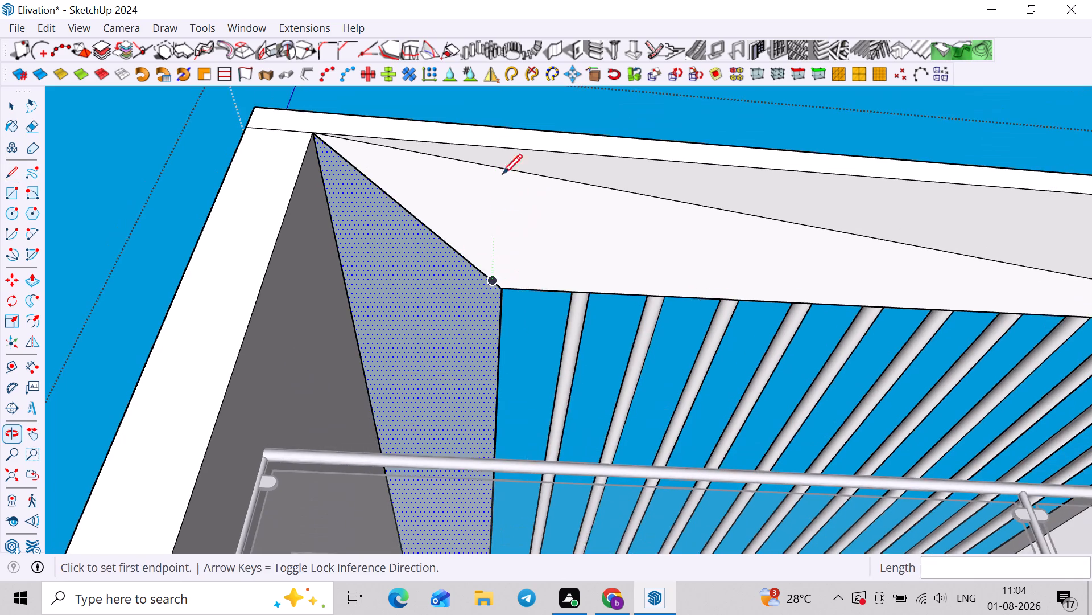
pyautogui.press('space')
# Examine the canopy's underside, the slats and the roof frame from below, above and the front.
pyautogui.scroll(3, 466, 141)
pyautogui.scroll(-4, 477, 175)
pyautogui.moveTo(470, 237); pyautogui.dragTo(354, 382, button='middle')
pyautogui.scroll(-1, 405, 306)
pyautogui.moveTo(577, 321); pyautogui.dragTo(566, 350, button='middle')
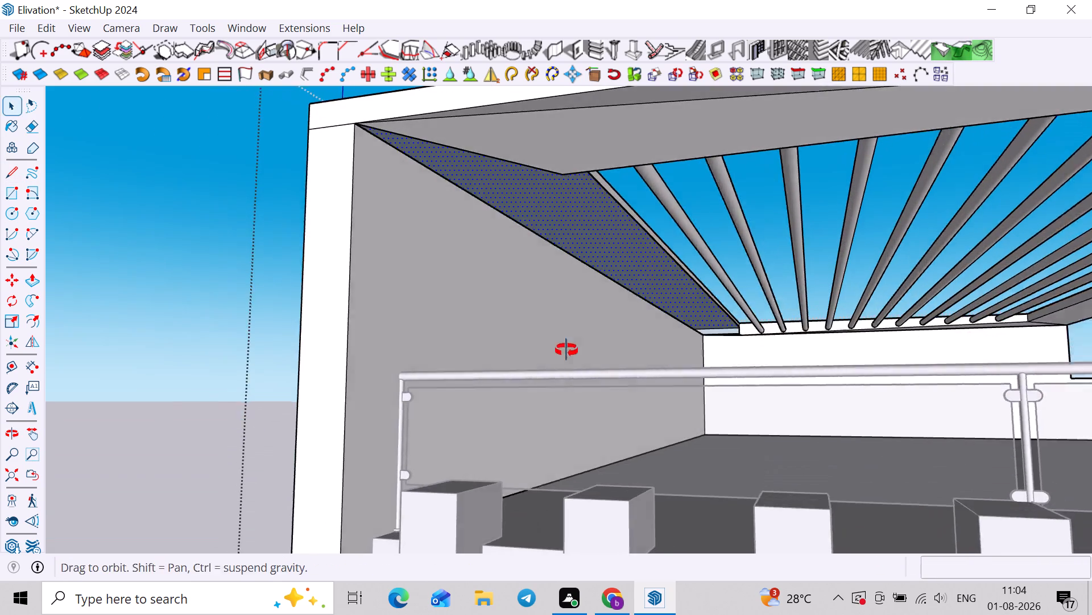
pyautogui.moveTo(566, 350); pyautogui.dragTo(563, 354, button='middle')
pyautogui.scroll(11, 689, 277)
pyautogui.moveTo(808, 307); pyautogui.dragTo(766, 235, button='middle')
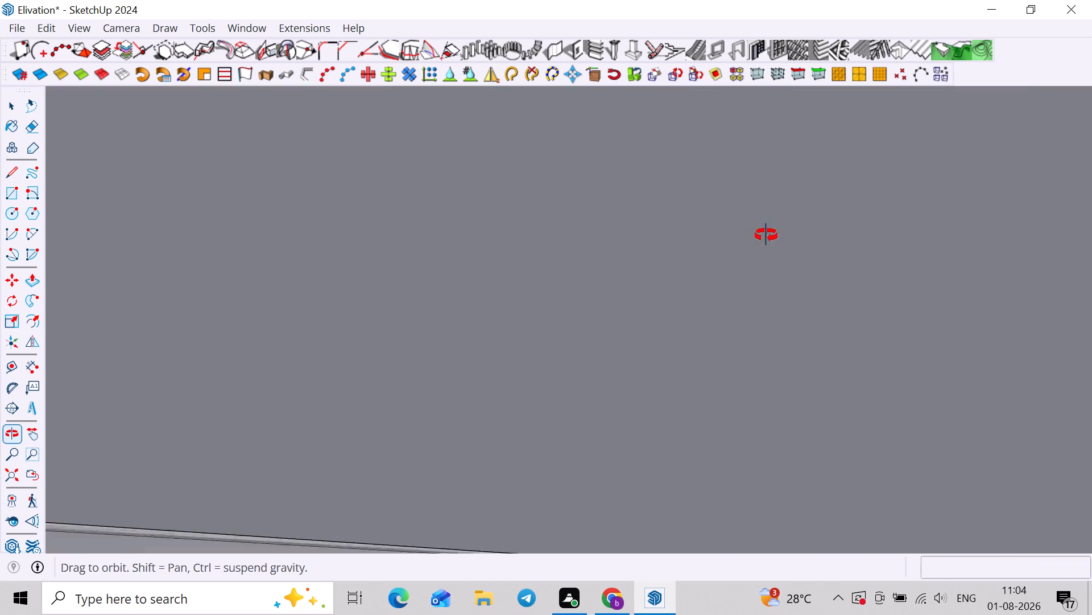
pyautogui.moveTo(766, 235); pyautogui.dragTo(765, 237, button='middle')
pyautogui.scroll(-7, 803, 239)
pyautogui.click(6, 469)
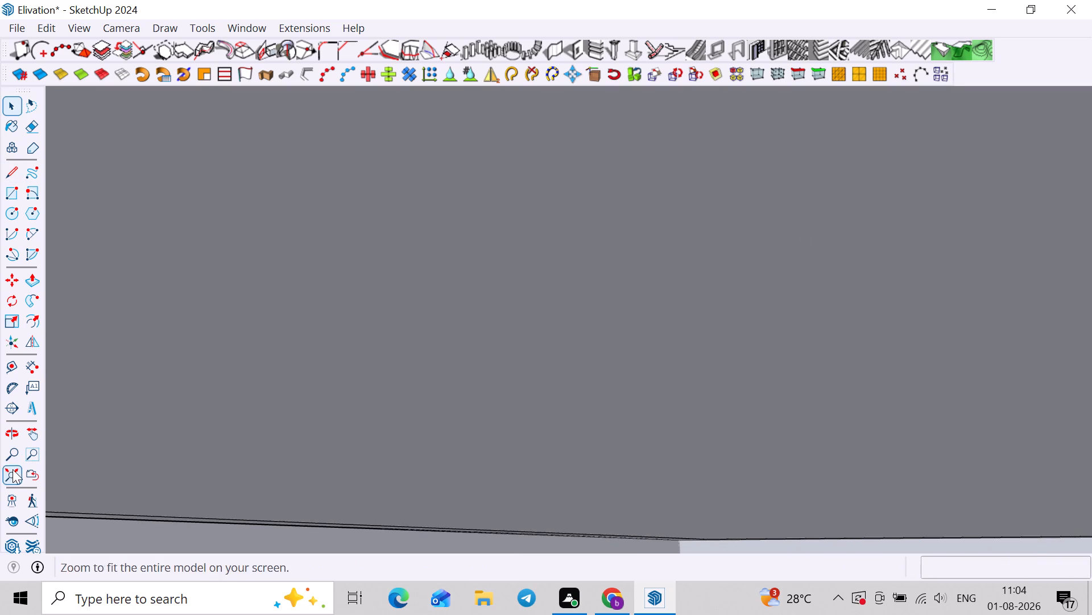
pyautogui.moveTo(325, 356); pyautogui.dragTo(315, 454, button='middle')
pyautogui.moveTo(370, 222); pyautogui.dragTo(316, 366, button='middle')
pyautogui.moveTo(262, 291); pyautogui.dragTo(435, 334, button='middle')
pyautogui.press('space')
pyautogui.click(138, 196)
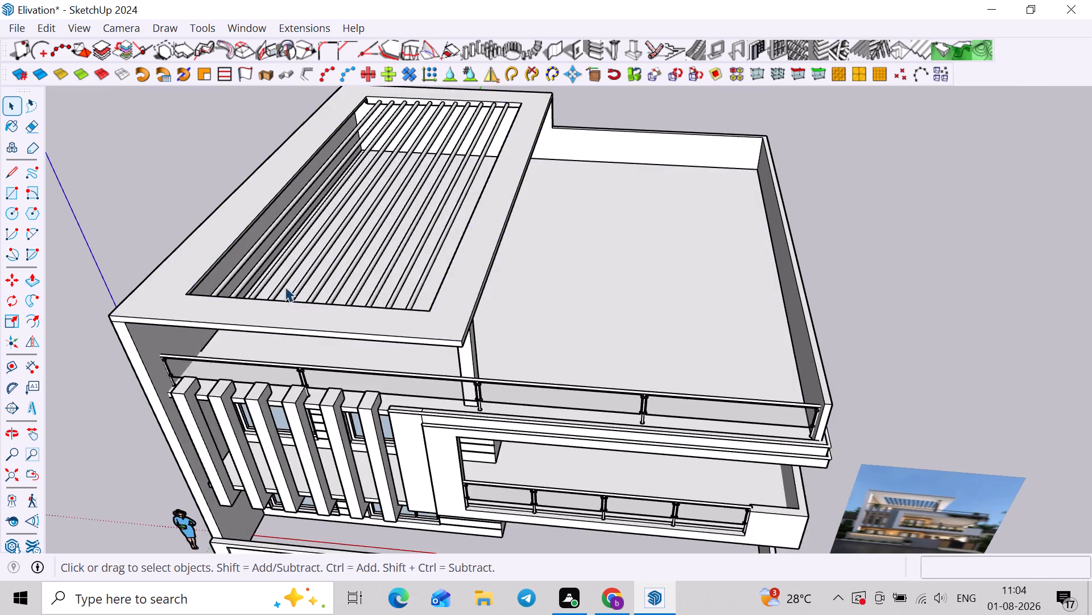
pyautogui.keyDown('shift'); pyautogui.moveTo(313, 283); pyautogui.dragTo(439, 173, button='middle'); pyautogui.keyUp('shift')
pyautogui.moveTo(500, 284); pyautogui.dragTo(412, 150, button='middle')
pyautogui.keyDown('shift'); pyautogui.moveTo(440, 154); pyautogui.dragTo(442, 326, button='middle'); pyautogui.keyUp('shift')
pyautogui.moveTo(440, 310); pyautogui.dragTo(497, 212, button='middle')
pyautogui.scroll(2, 347, 334)
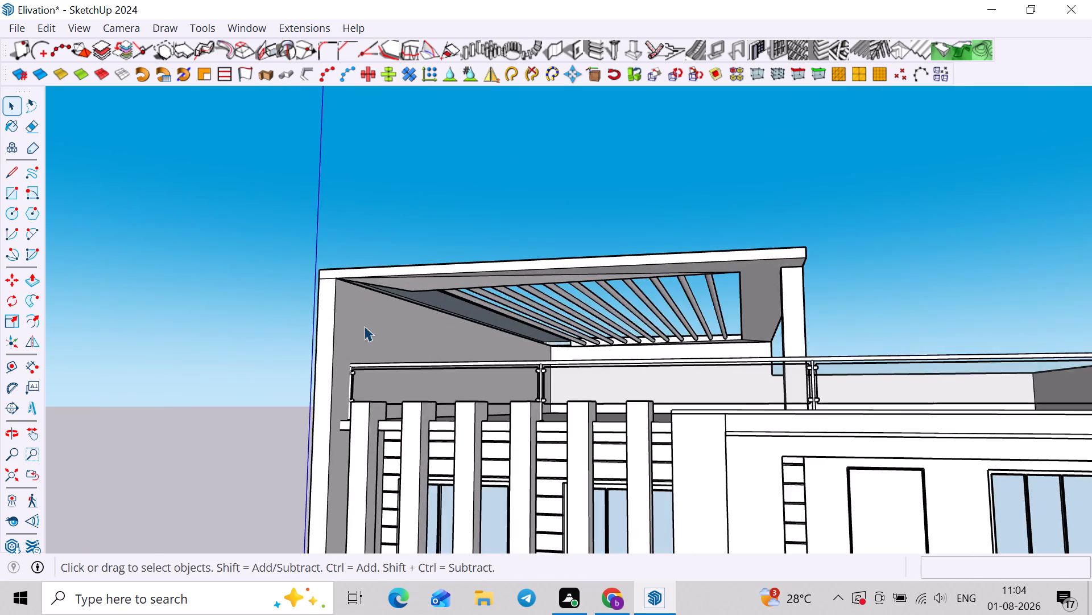
pyautogui.scroll(5, 364, 326)
pyautogui.moveTo(442, 294); pyautogui.dragTo(504, 250, button='middle')
pyautogui.scroll(5, 350, 222)
pyautogui.scroll(-2, 344, 335)
pyautogui.moveTo(419, 289); pyautogui.dragTo(453, 271, button='middle')
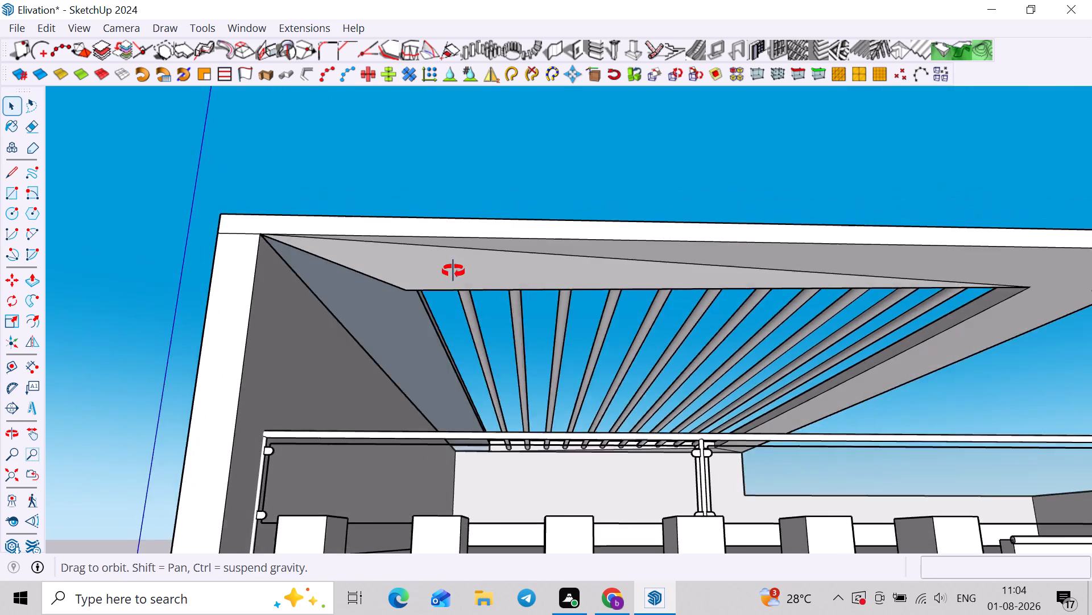
pyautogui.moveTo(453, 271); pyautogui.dragTo(512, 219, button='middle')
pyautogui.scroll(6, 270, 182)
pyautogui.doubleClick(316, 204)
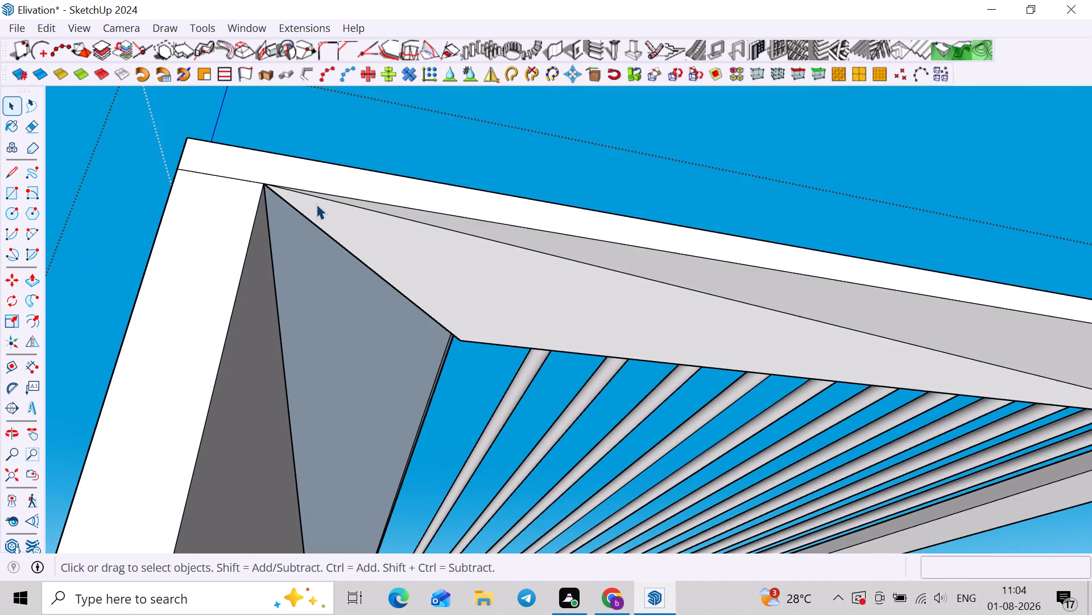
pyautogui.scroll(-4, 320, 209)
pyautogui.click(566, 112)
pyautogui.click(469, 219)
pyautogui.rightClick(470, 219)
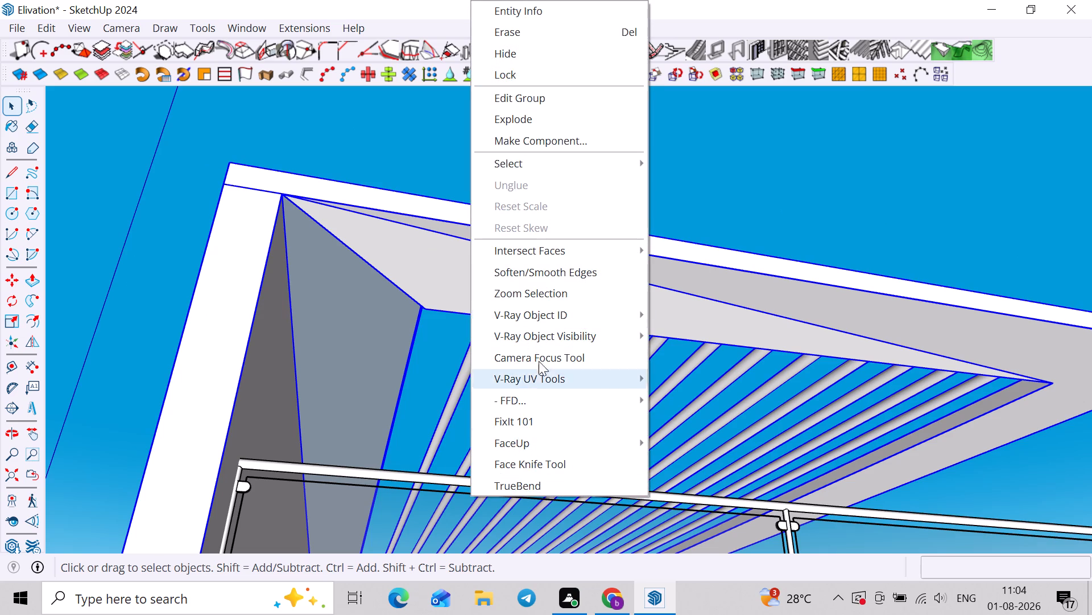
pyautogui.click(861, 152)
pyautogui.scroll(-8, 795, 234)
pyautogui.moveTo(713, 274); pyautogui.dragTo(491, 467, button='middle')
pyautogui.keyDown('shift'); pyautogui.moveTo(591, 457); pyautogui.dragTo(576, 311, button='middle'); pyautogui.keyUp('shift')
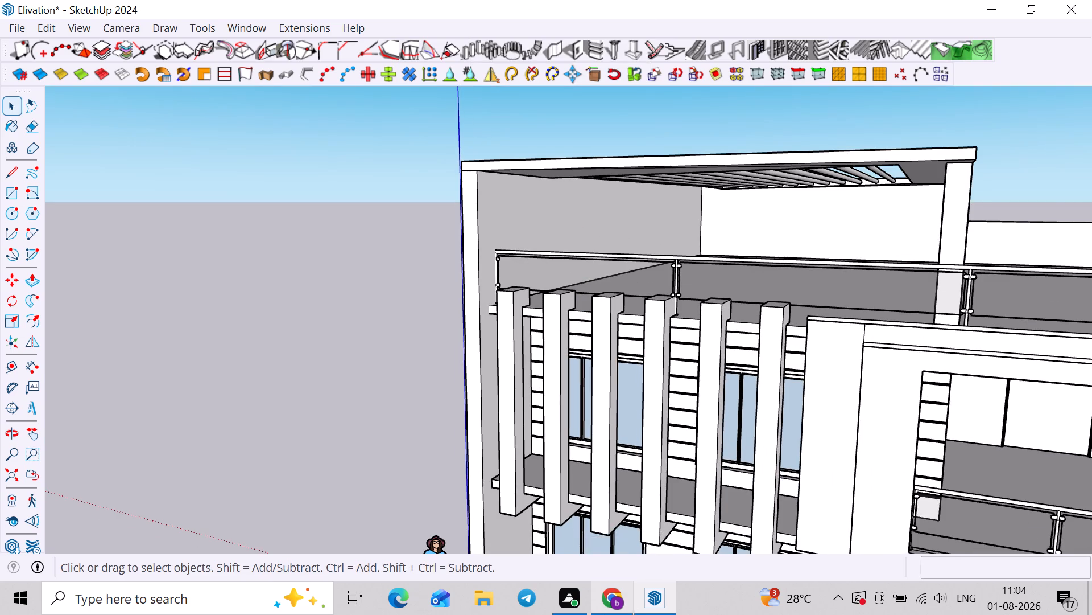
# In Chrome, search the Extension Warehouse for "isolate" and download the Select n Isolate extension.
pyautogui.click(609, 593)
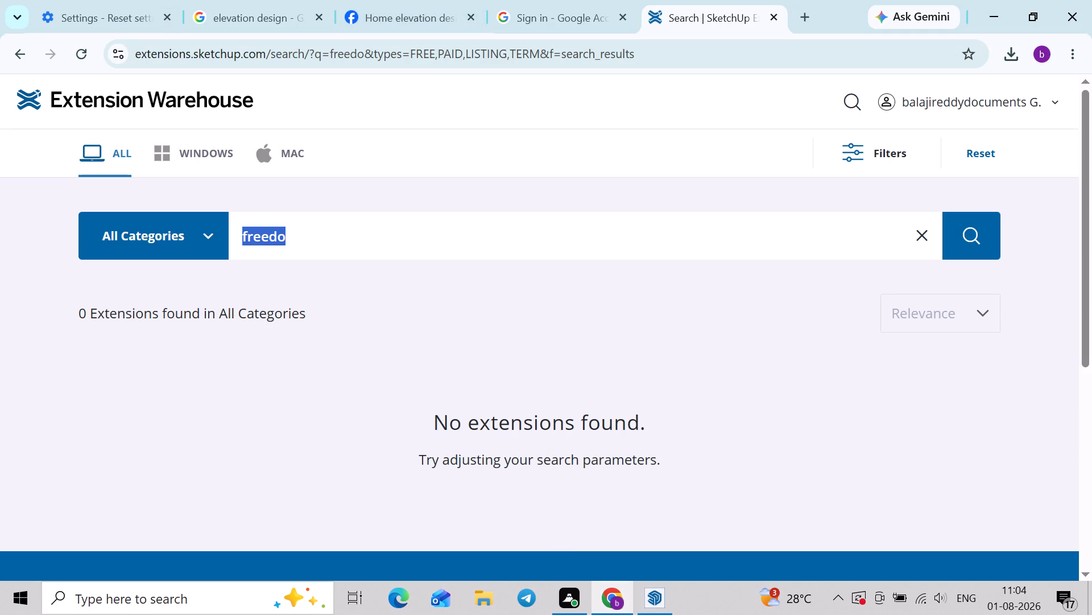
pyautogui.write('isolate')
pyautogui.press('Return')
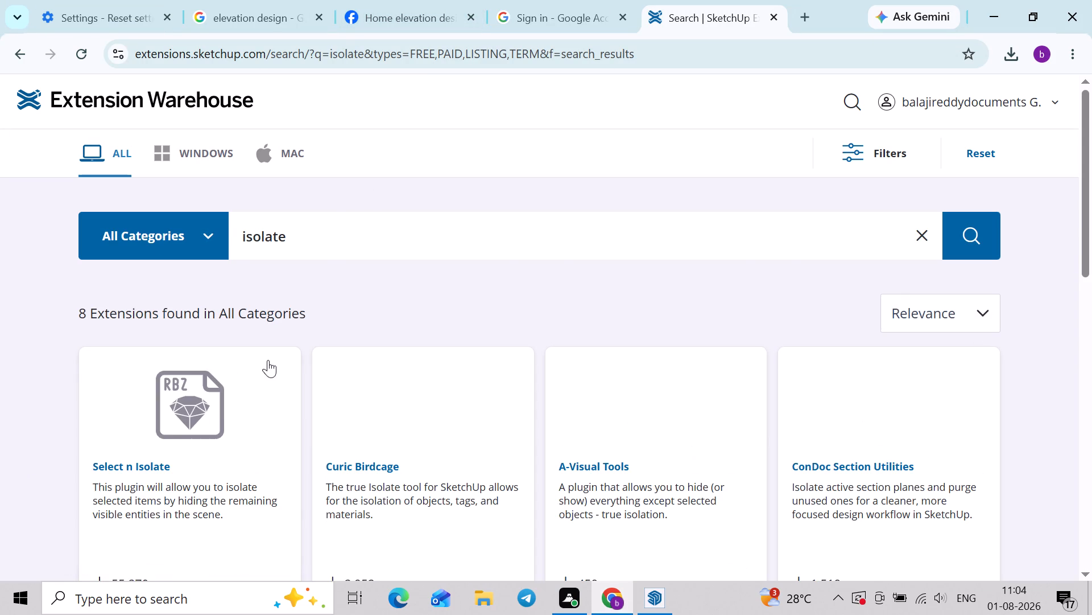
pyautogui.click(212, 404)
pyautogui.scroll(-4, 799, 494)
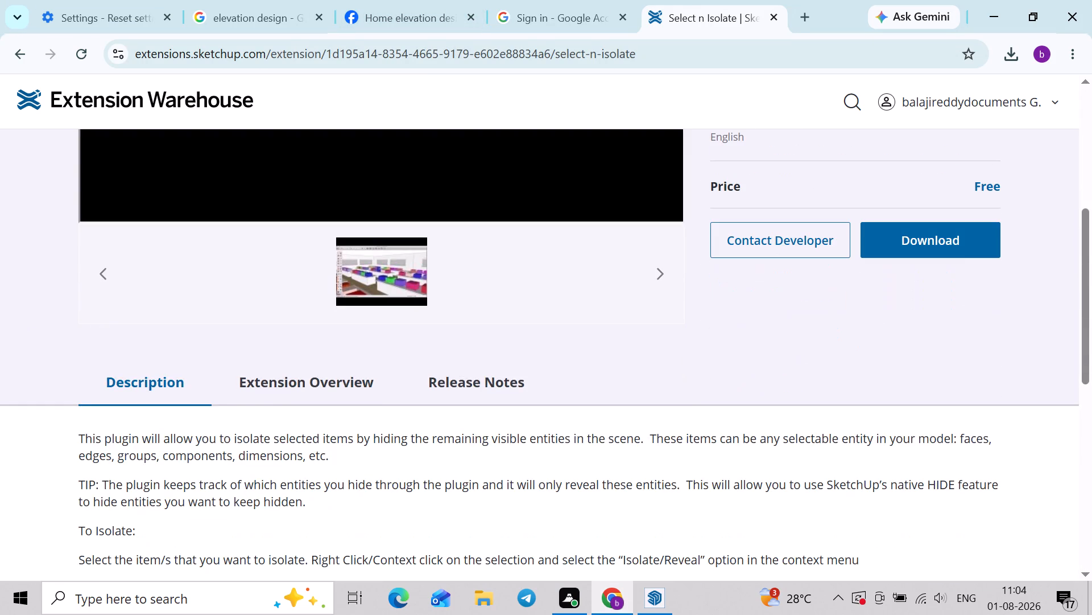
pyautogui.click(961, 238)
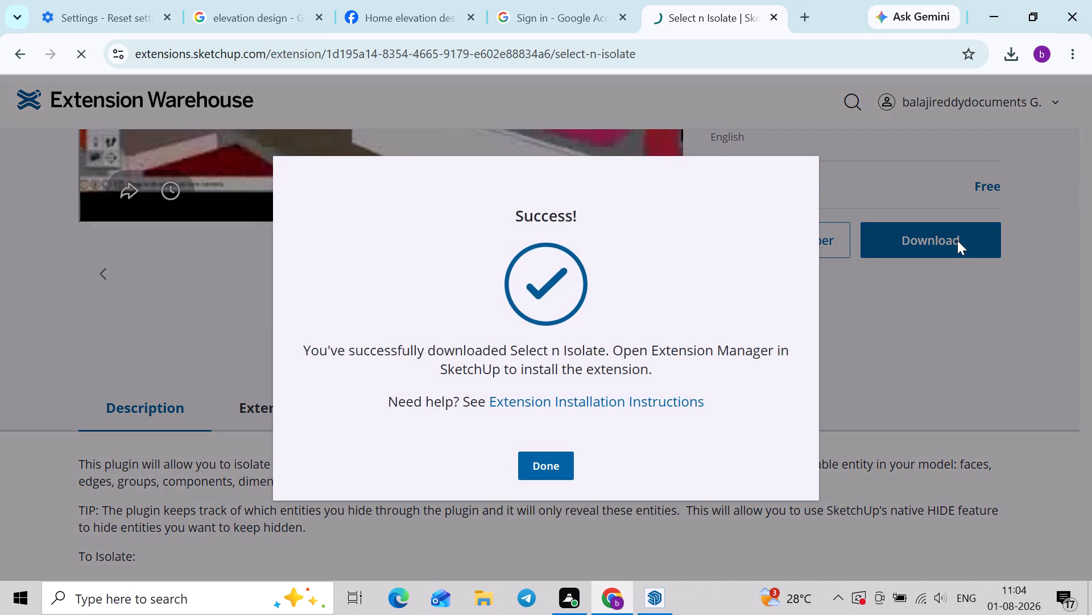
pyautogui.click(553, 454)
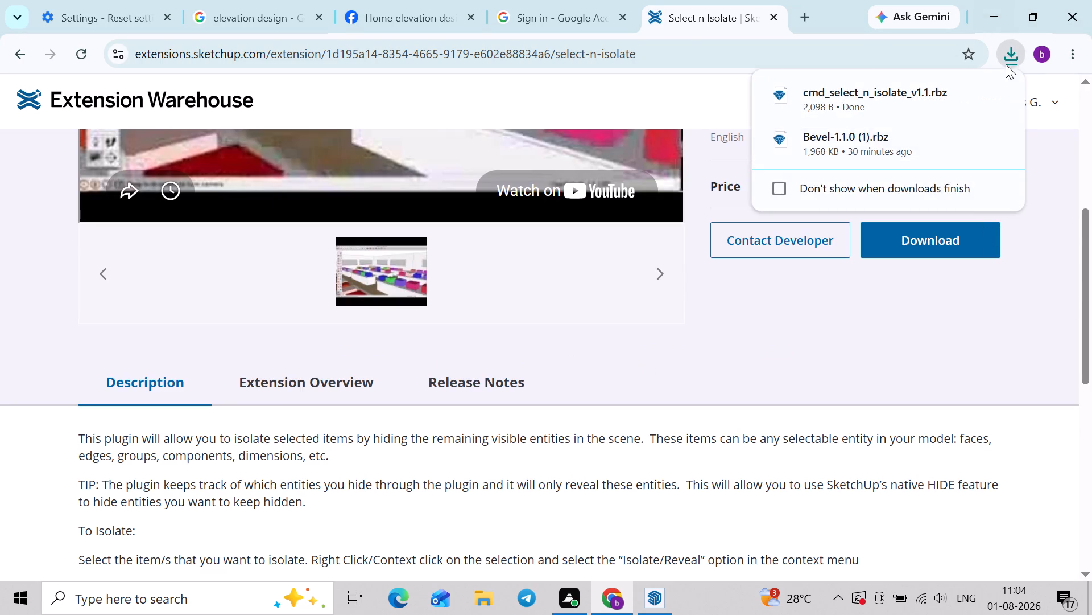
# Back in SketchUp, install the Select n Isolate extension from the downloaded file cmd_select_n_isolate_v1.1 through the Extension Manager.
pyautogui.click(986, 7)
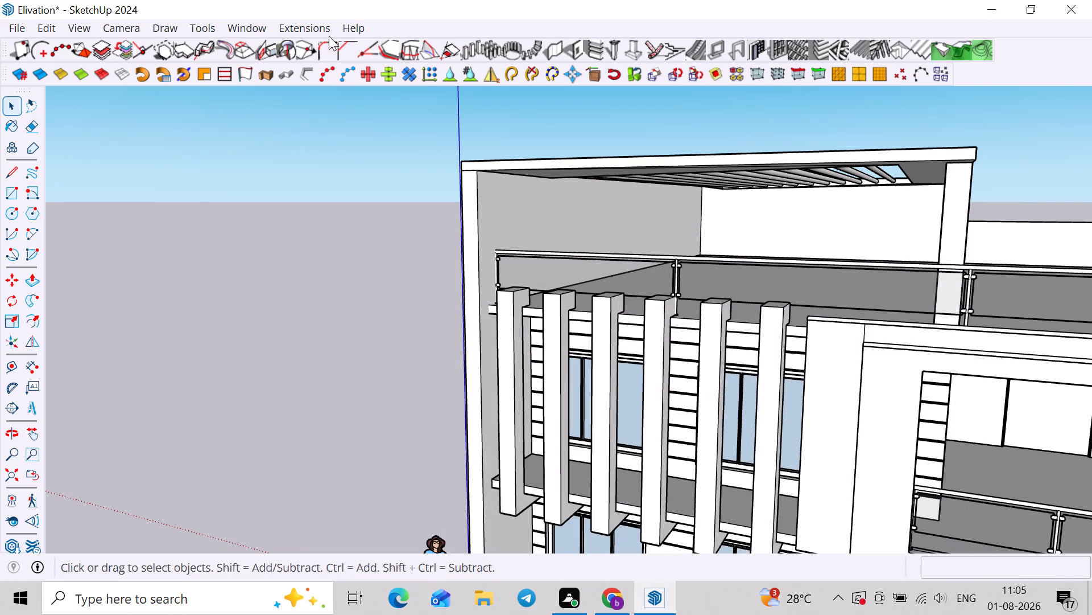
pyautogui.click(329, 22)
pyautogui.click(341, 76)
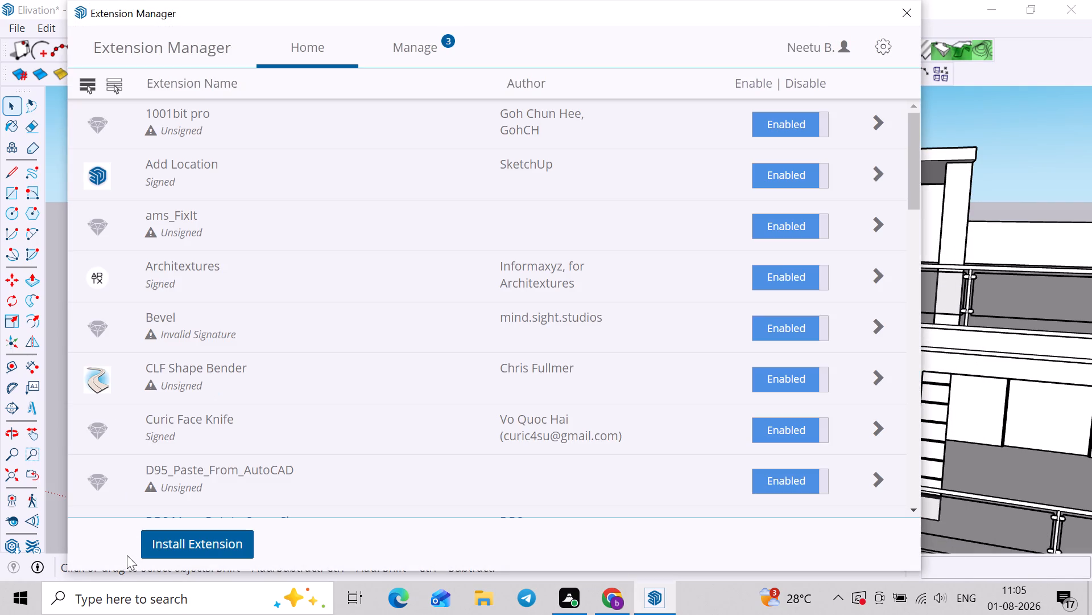
pyautogui.click(154, 551)
pyautogui.click(88, 303)
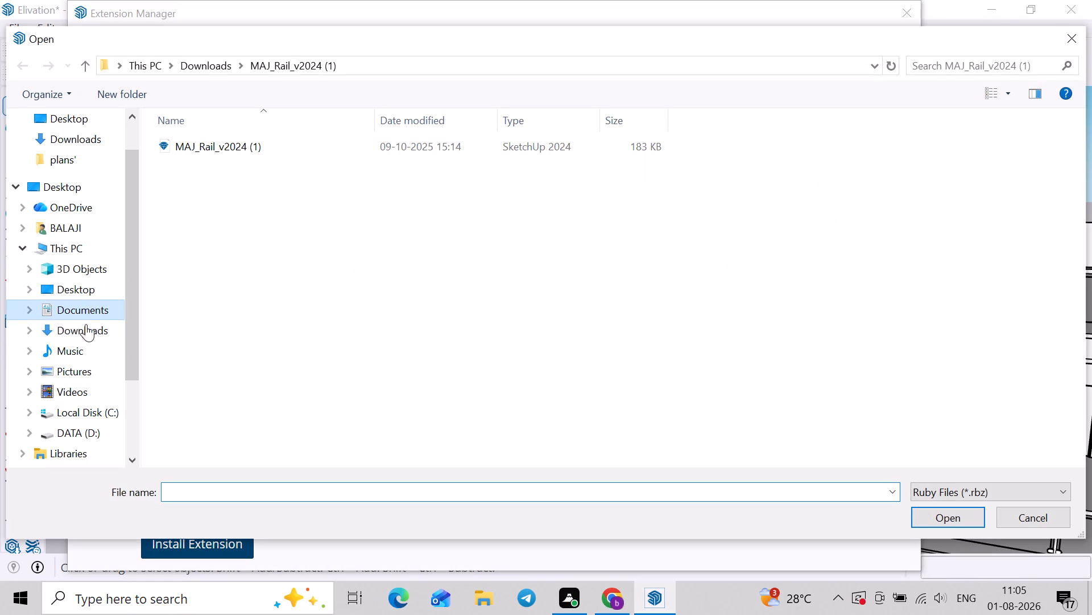
pyautogui.click(84, 327)
pyautogui.click(67, 333)
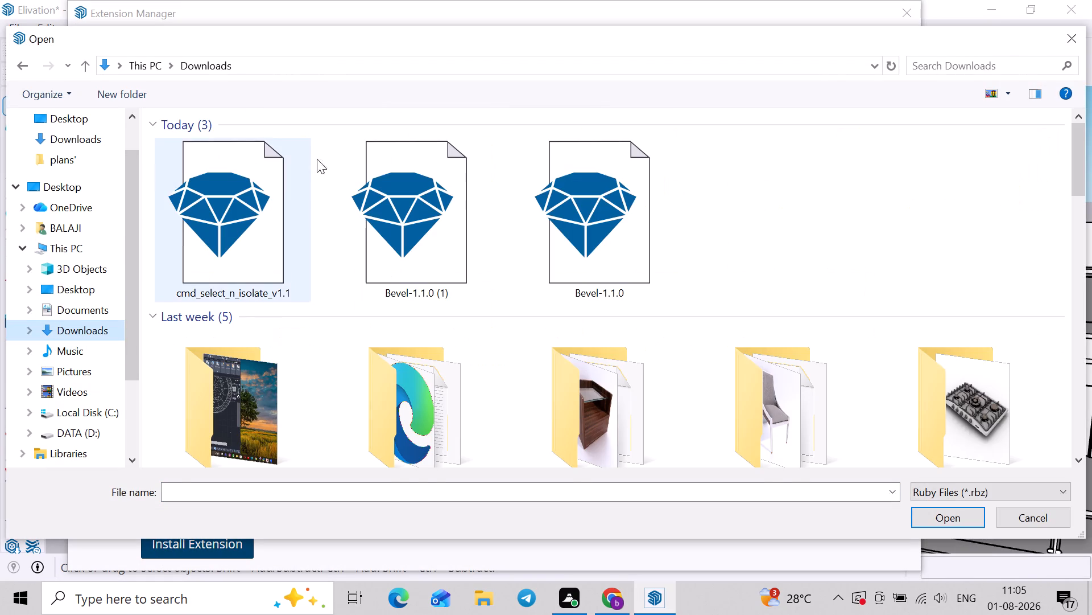
pyautogui.click(237, 202)
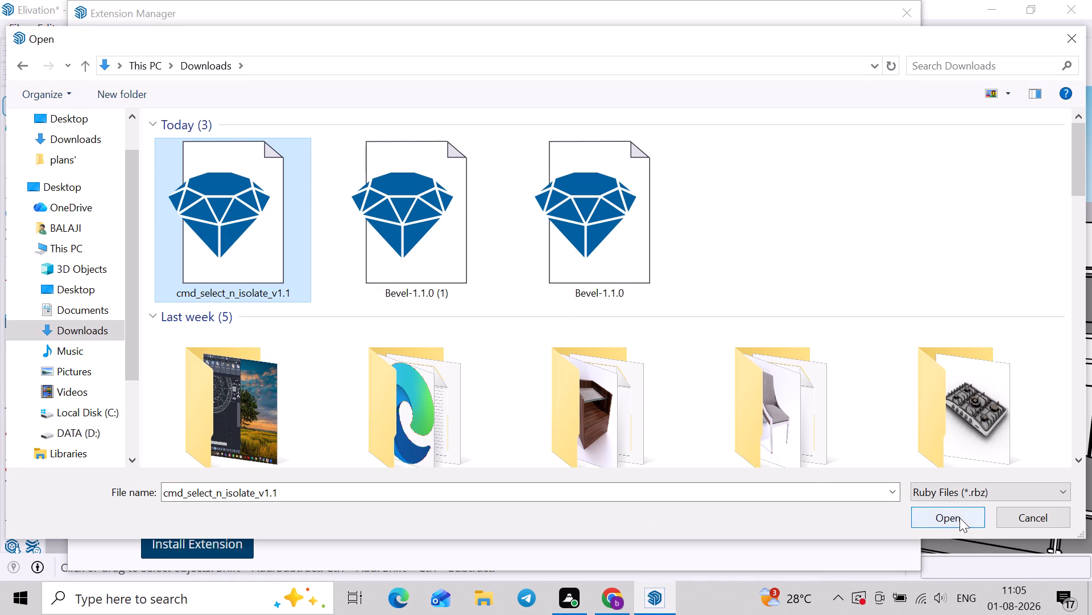
pyautogui.click(959, 518)
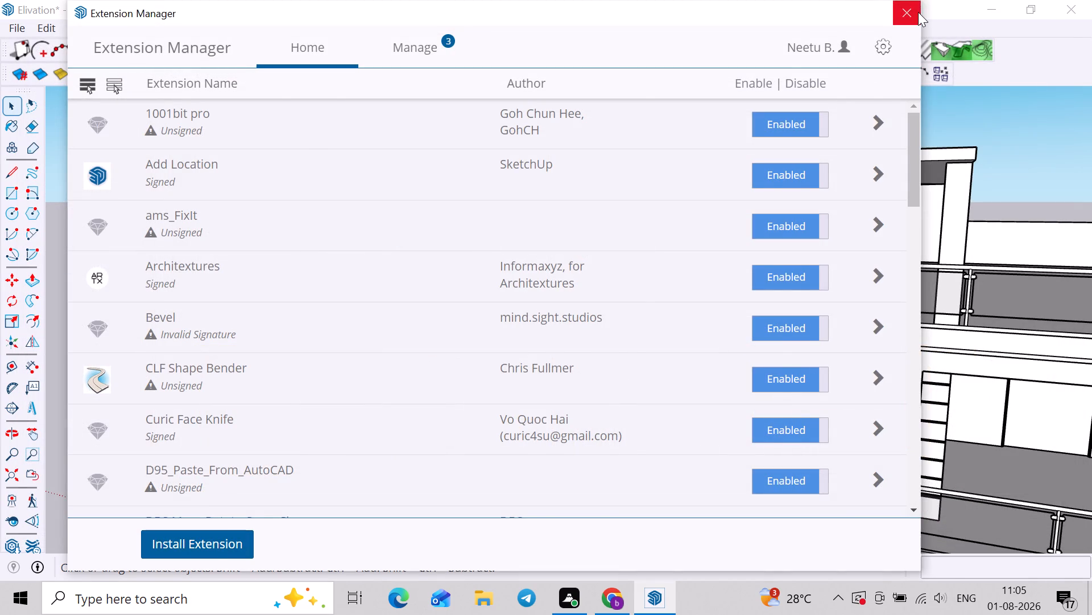
pyautogui.click(917, 15)
# Isolate the roof frame group with the slatted canopy using Isolate/Reveal.
pyautogui.scroll(-2, 737, 357)
pyautogui.click(833, 200)
pyautogui.moveTo(844, 197); pyautogui.dragTo(789, 272, button='middle')
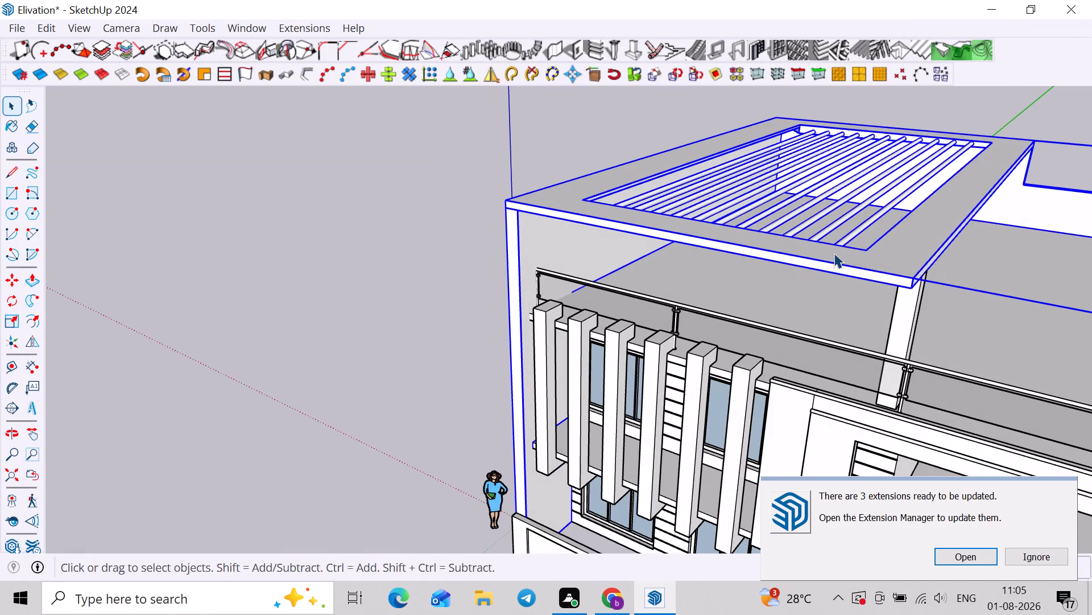
pyautogui.rightClick(835, 251)
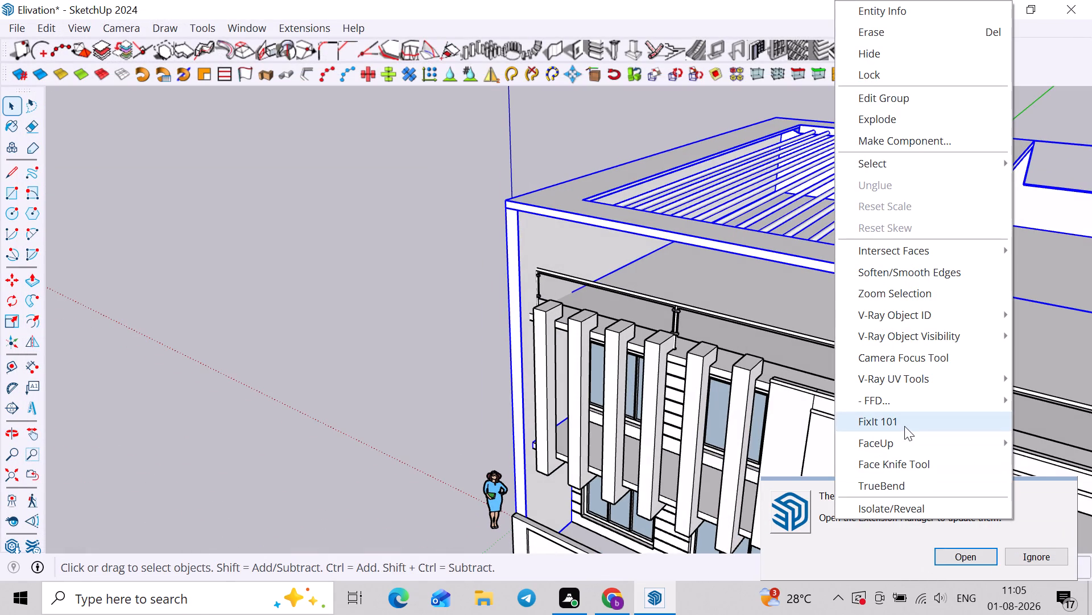
pyautogui.click(896, 506)
# Open the isolated roof frame group for editing at the front corner of the canopy's underside.
pyautogui.moveTo(822, 444); pyautogui.dragTo(839, 205, button='middle')
pyautogui.scroll(2, 809, 194)
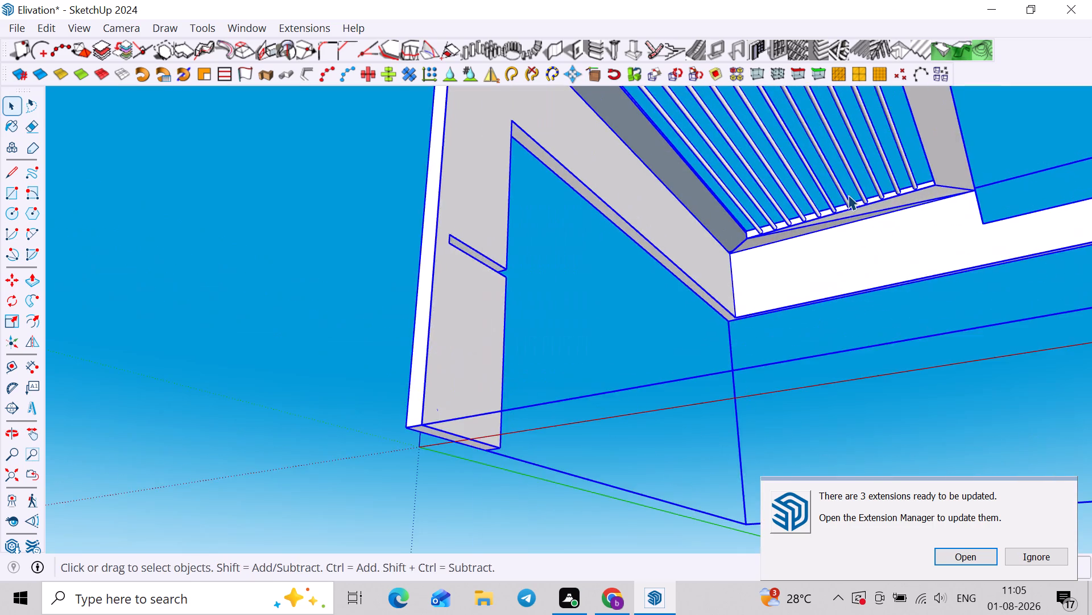
pyautogui.moveTo(848, 195); pyautogui.dragTo(758, 360, button='middle')
pyautogui.moveTo(795, 341); pyautogui.dragTo(812, 270, button='middle')
pyautogui.keyDown('shift'); pyautogui.moveTo(763, 216); pyautogui.dragTo(703, 420, button='middle'); pyautogui.keyUp('shift')
pyautogui.moveTo(702, 403); pyautogui.dragTo(771, 325, button='middle')
pyautogui.click(564, 188)
pyautogui.scroll(5, 543, 210)
pyautogui.scroll(3, 333, 249)
pyautogui.moveTo(371, 285); pyautogui.dragTo(438, 189, button='middle')
pyautogui.doubleClick(429, 198)
pyautogui.moveTo(400, 247); pyautogui.dragTo(450, 222, button='middle')
pyautogui.scroll(1, 450, 222)
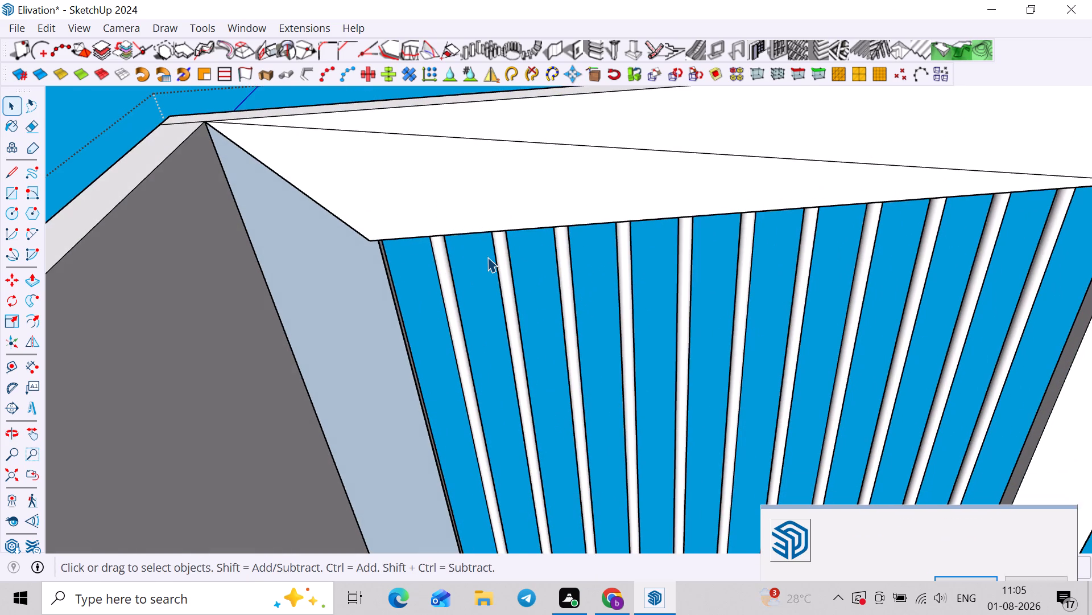
# Draw a rectangle over the underside strip beside the side wall, from its outer front corner to the slatted opening's rear inner corner.
pyautogui.press('r')
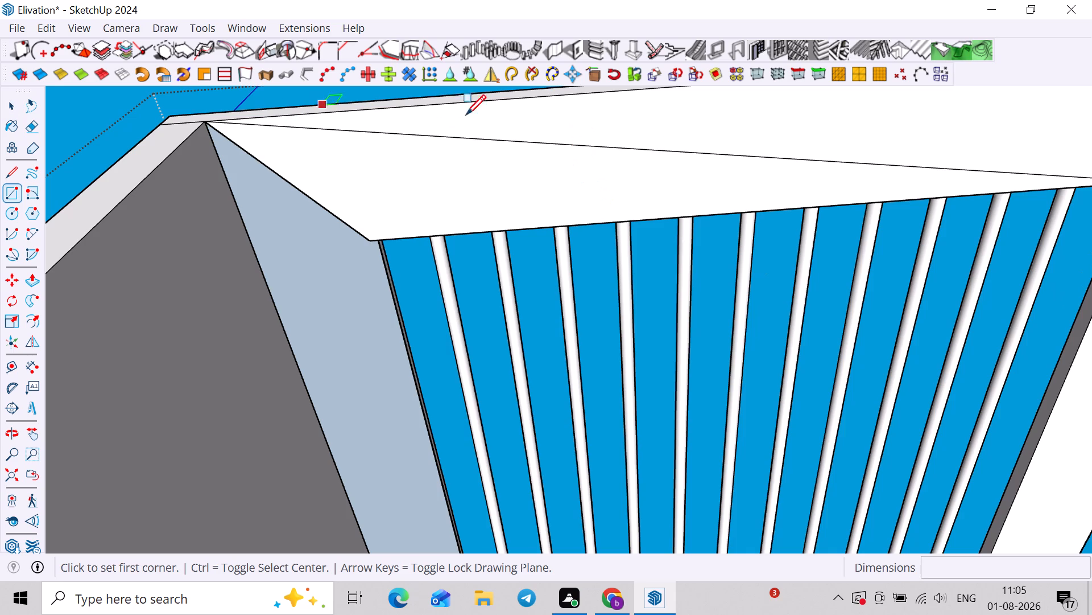
pyautogui.click(204, 122)
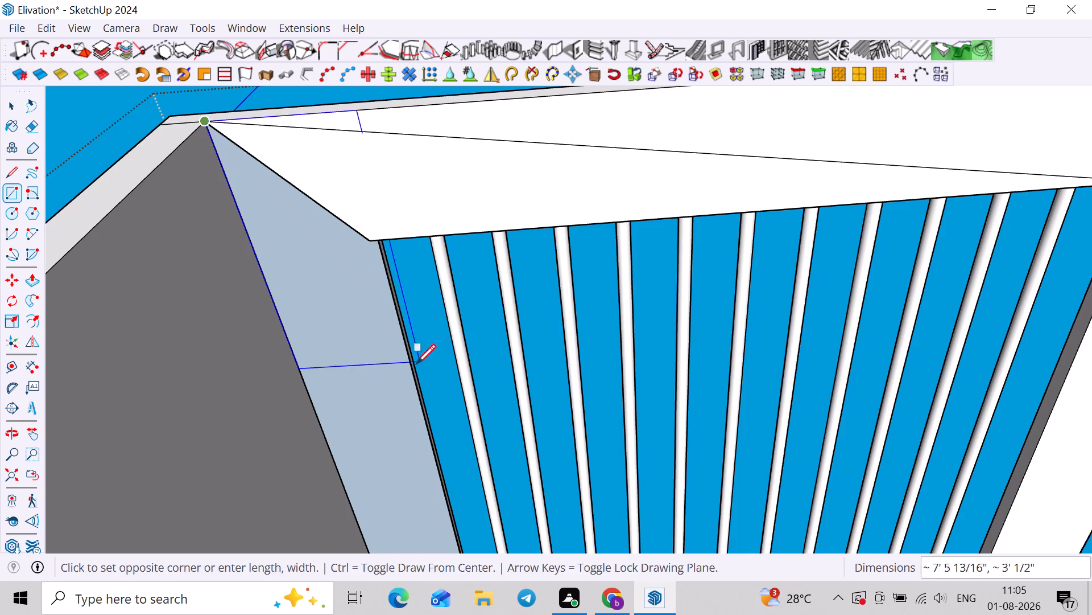
pyautogui.keyDown('shift'); pyautogui.middleClick(398, 372); pyautogui.keyUp('shift')
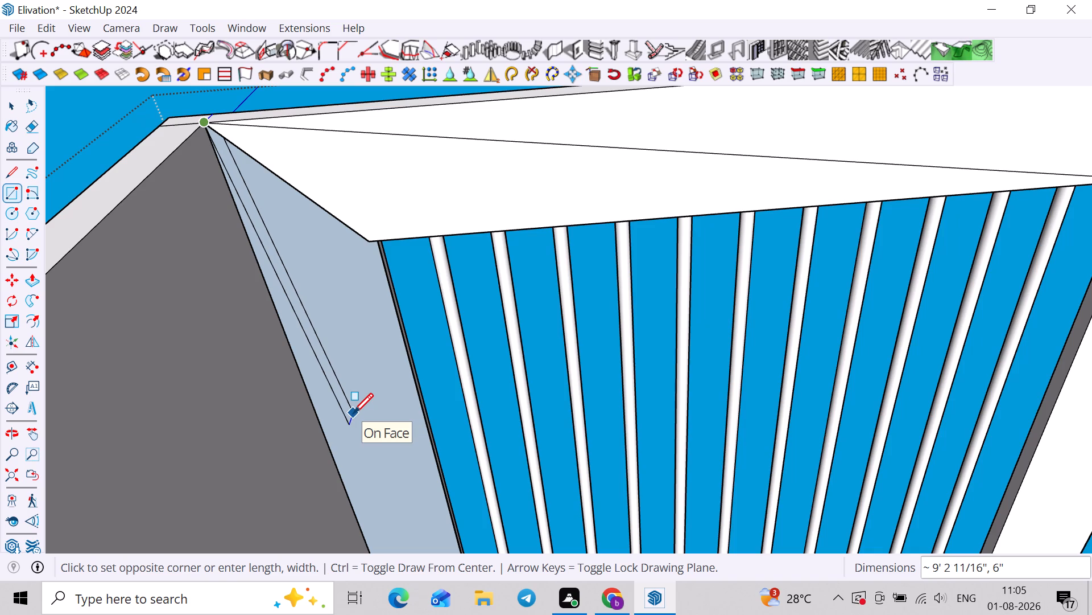
pyautogui.scroll(-3, 410, 429)
pyautogui.keyDown('shift'); pyautogui.moveTo(410, 429); pyautogui.dragTo(464, 325, button='middle'); pyautogui.keyUp('shift')
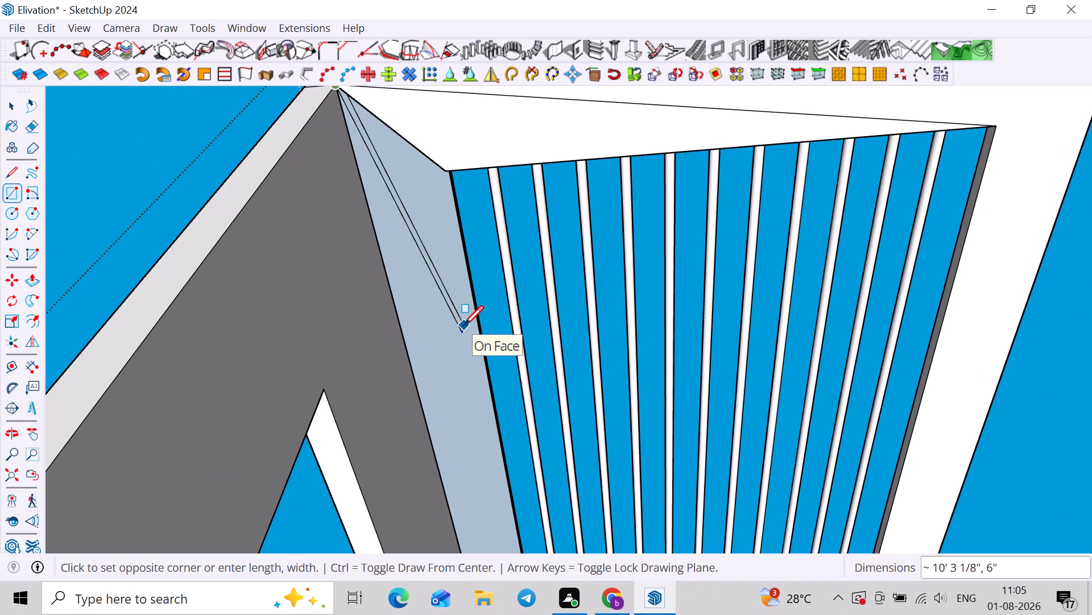
pyautogui.press('Up')
pyautogui.scroll(-3, 488, 401)
pyautogui.keyDown('shift'); pyautogui.moveTo(481, 436); pyautogui.dragTo(518, 304, button='middle'); pyautogui.keyUp('shift')
pyautogui.keyDown('shift'); pyautogui.moveTo(547, 441); pyautogui.dragTo(545, 341, button='middle'); pyautogui.keyUp('shift')
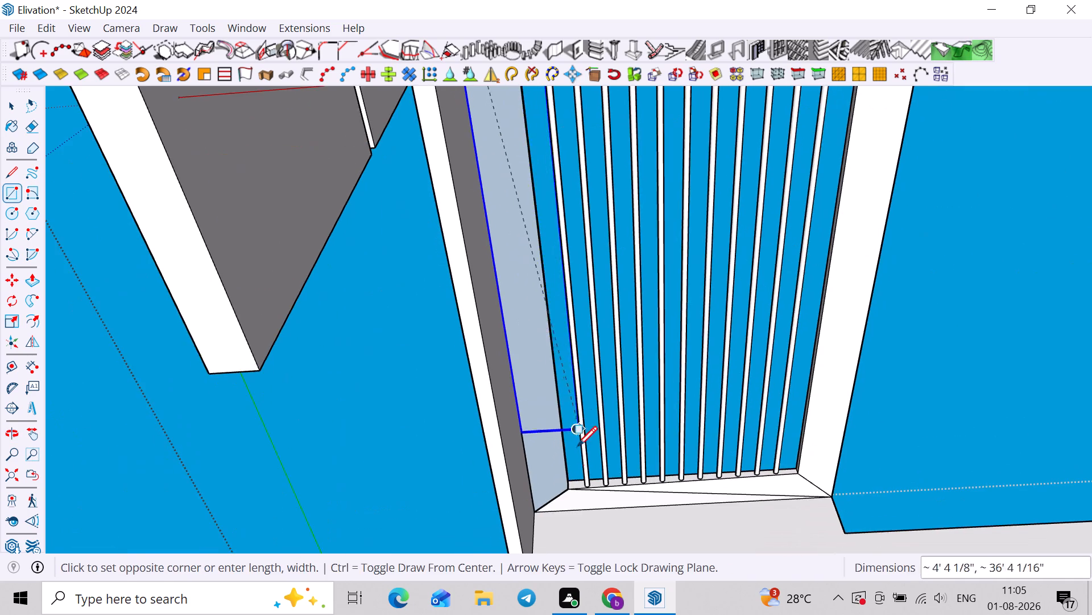
pyautogui.moveTo(577, 452); pyautogui.dragTo(572, 474, button='middle')
pyautogui.scroll(6, 565, 481)
pyautogui.click(572, 497)
# Delete the face covering the slatted opening on the canopy's underside.
pyautogui.scroll(-3, 570, 494)
pyautogui.press('space')
pyautogui.click(821, 394)
pyautogui.press('Delete')
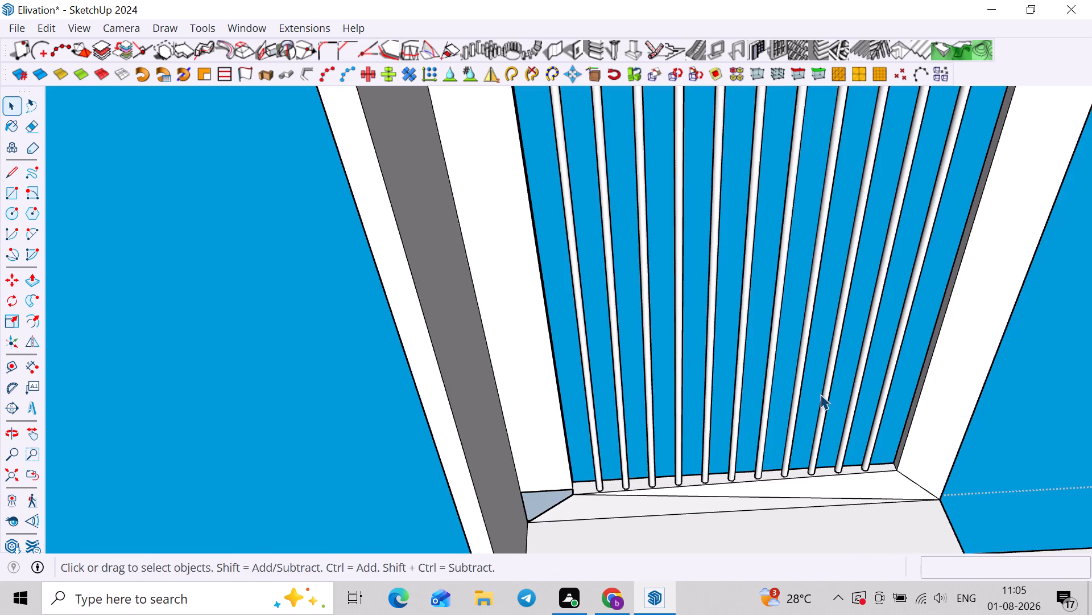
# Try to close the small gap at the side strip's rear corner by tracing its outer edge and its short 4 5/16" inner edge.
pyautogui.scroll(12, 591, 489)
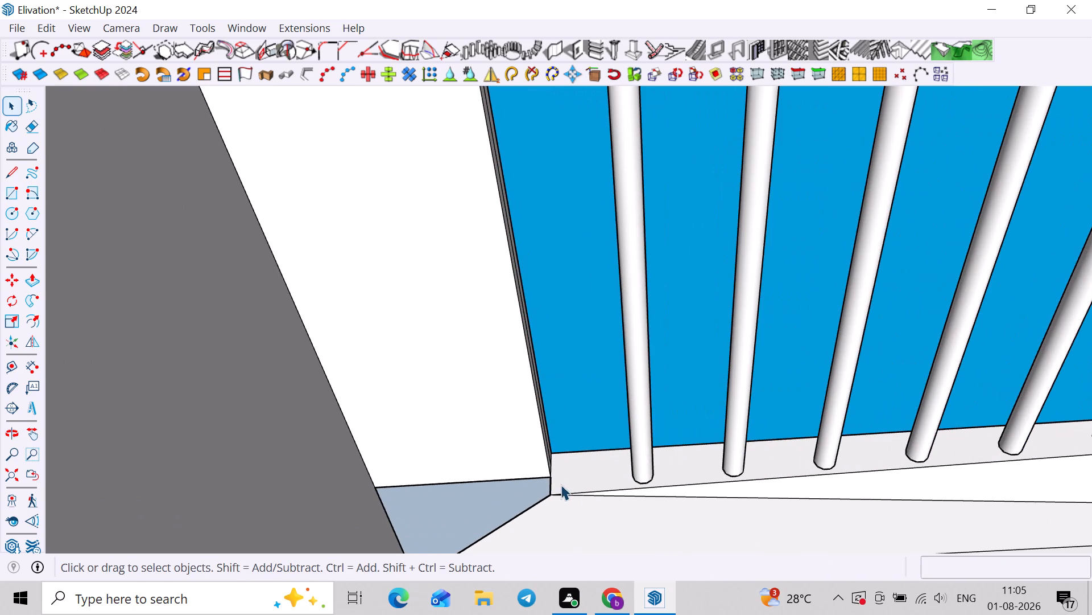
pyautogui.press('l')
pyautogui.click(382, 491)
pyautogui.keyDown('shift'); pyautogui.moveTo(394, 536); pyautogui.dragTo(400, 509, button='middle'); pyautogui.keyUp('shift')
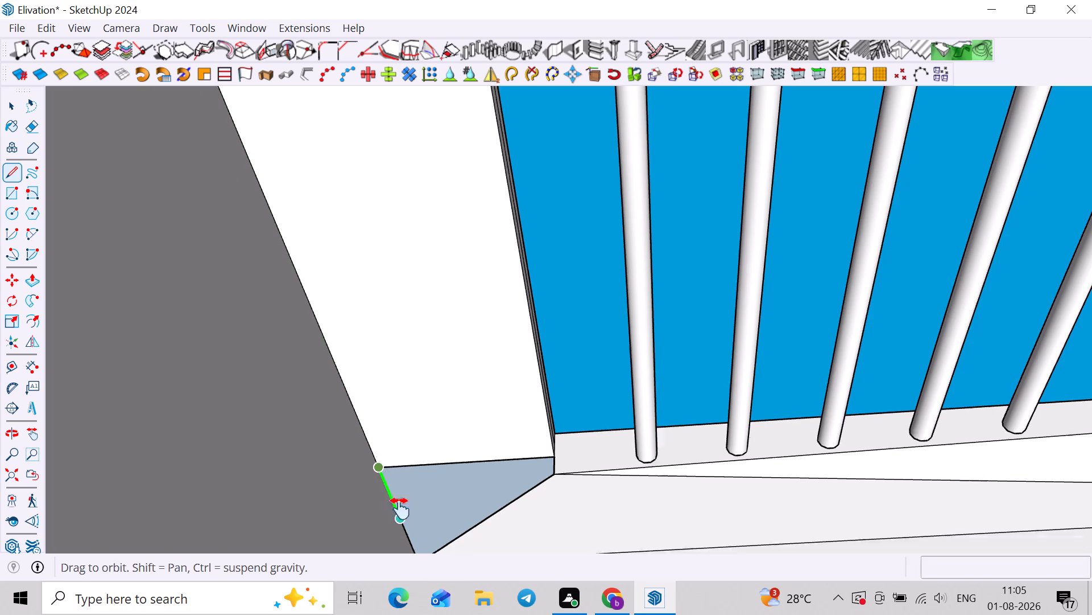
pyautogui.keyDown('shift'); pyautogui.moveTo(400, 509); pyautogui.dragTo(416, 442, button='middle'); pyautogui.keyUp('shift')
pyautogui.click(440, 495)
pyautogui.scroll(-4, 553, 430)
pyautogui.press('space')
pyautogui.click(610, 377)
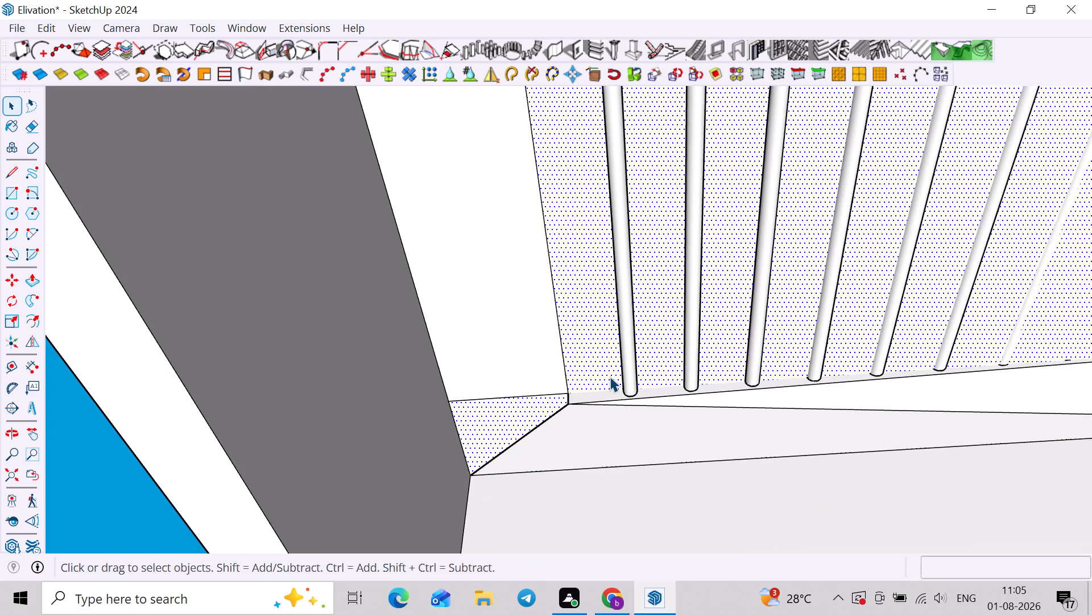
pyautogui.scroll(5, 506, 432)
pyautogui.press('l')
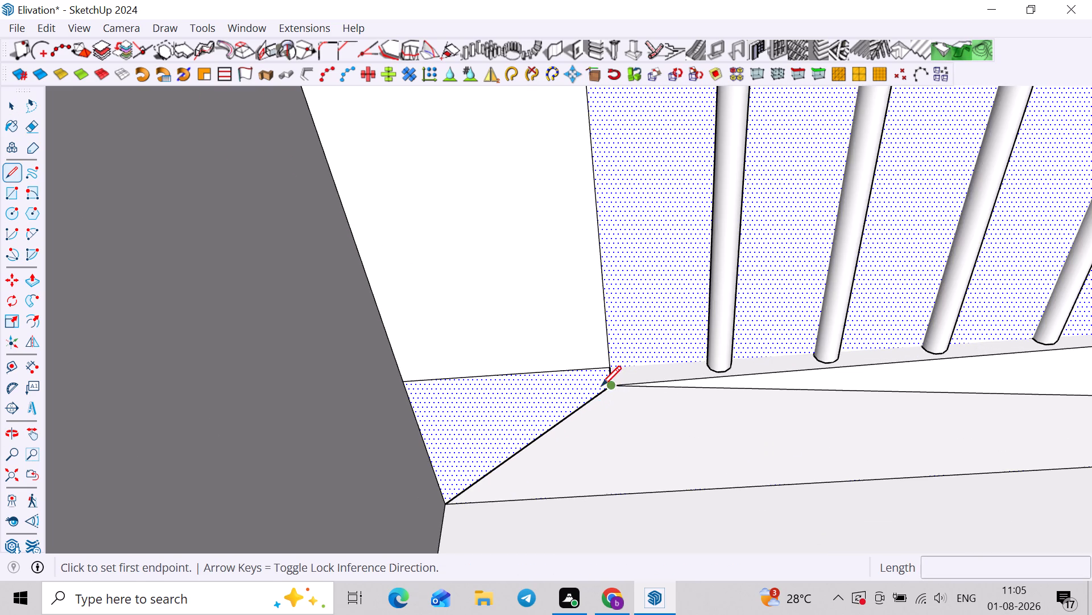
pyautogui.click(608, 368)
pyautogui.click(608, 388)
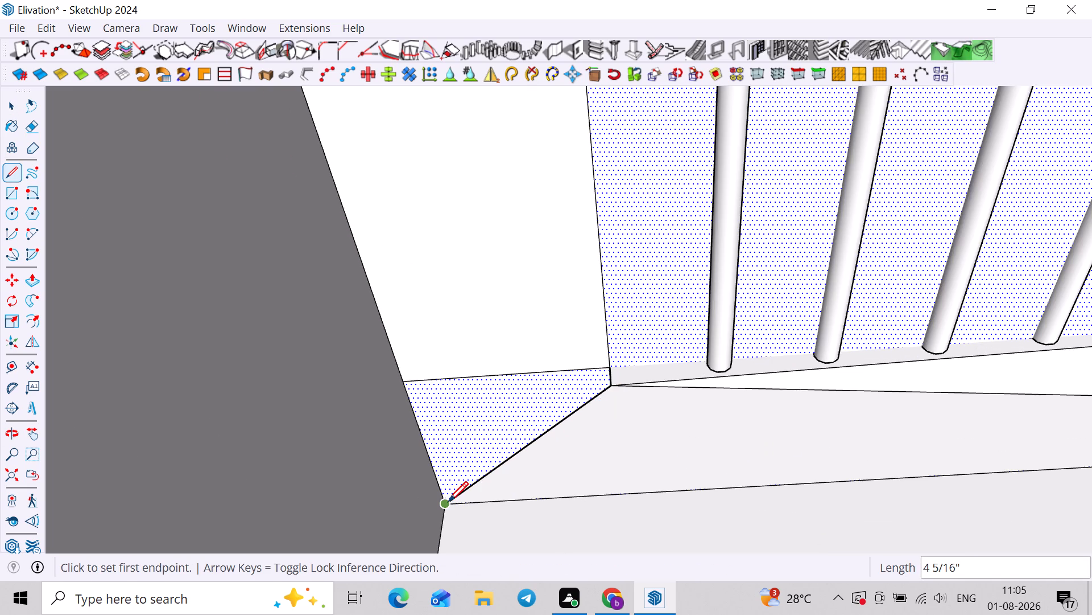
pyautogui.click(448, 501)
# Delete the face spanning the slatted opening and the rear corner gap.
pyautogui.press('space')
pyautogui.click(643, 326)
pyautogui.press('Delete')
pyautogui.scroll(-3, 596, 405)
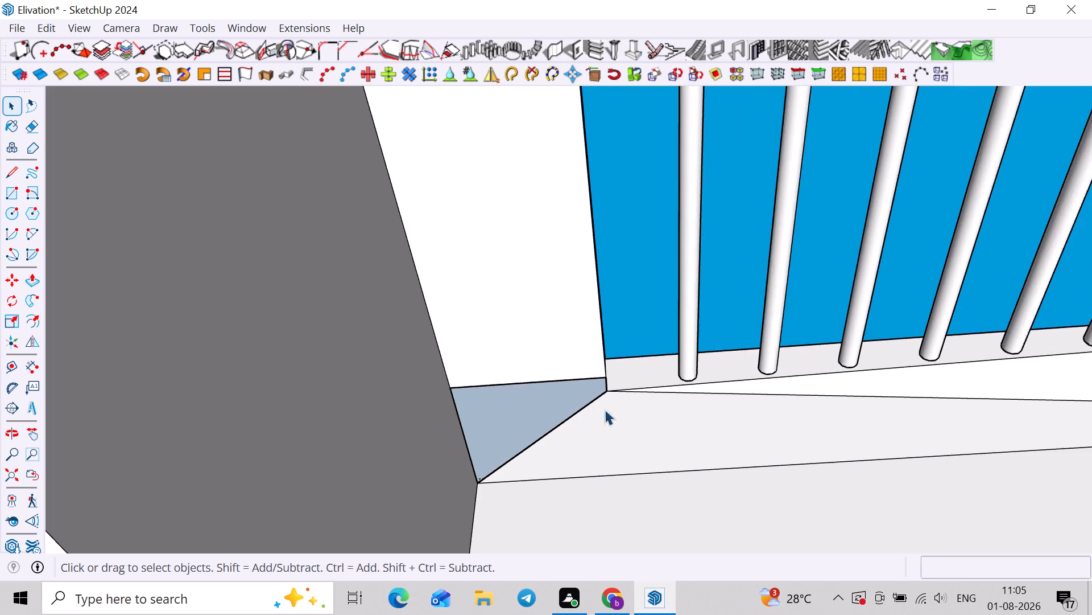
# Delete the long diagonal edge across the rear strip of the canopy's underside.
pyautogui.moveTo(615, 403); pyautogui.dragTo(500, 423, button='middle')
pyautogui.scroll(4, 659, 376)
pyautogui.click(691, 372)
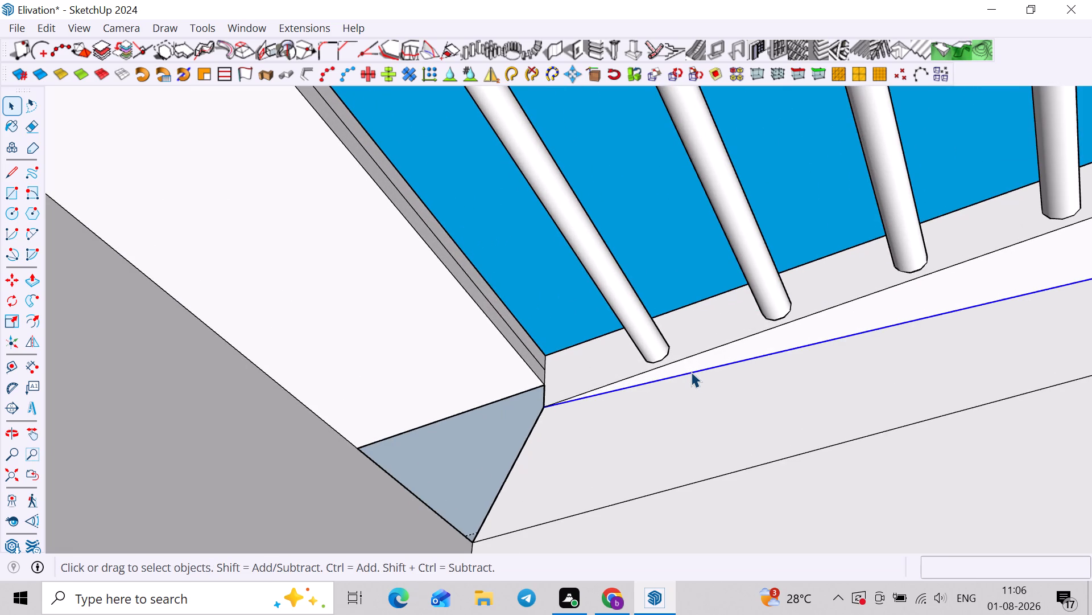
pyautogui.press('Delete')
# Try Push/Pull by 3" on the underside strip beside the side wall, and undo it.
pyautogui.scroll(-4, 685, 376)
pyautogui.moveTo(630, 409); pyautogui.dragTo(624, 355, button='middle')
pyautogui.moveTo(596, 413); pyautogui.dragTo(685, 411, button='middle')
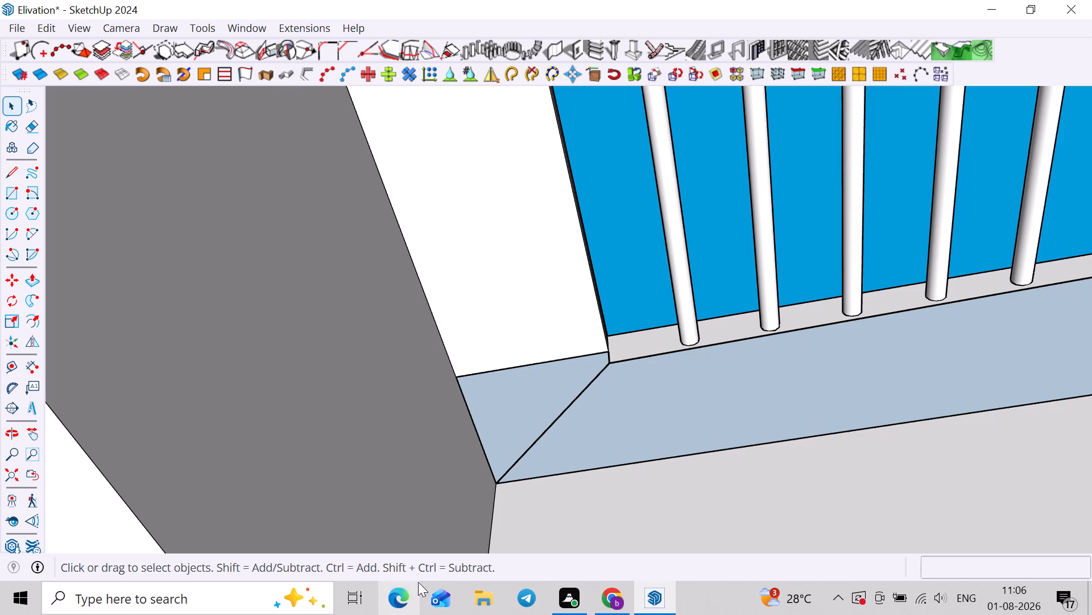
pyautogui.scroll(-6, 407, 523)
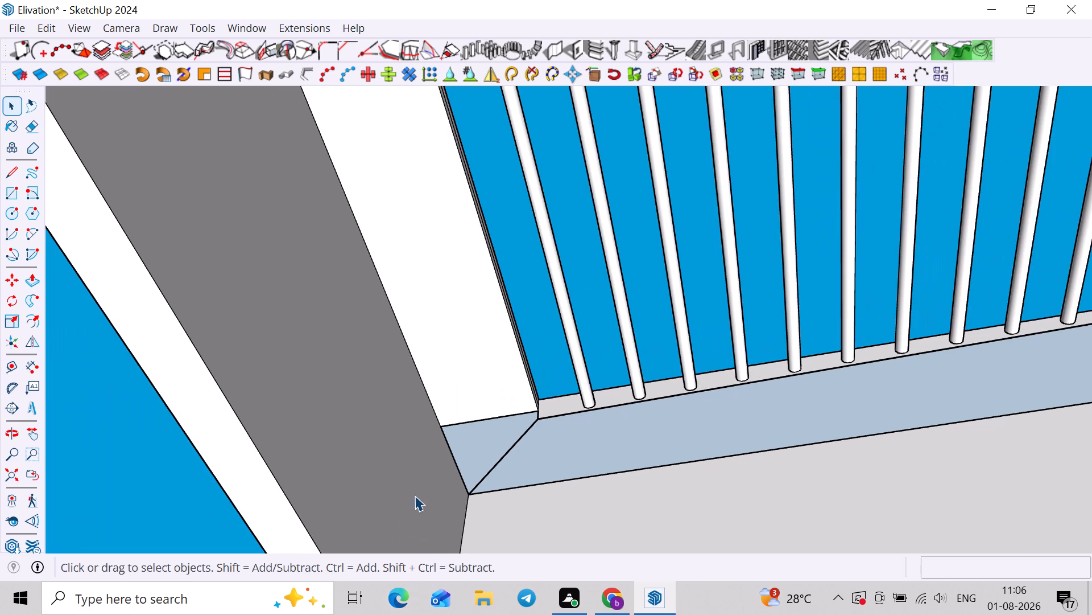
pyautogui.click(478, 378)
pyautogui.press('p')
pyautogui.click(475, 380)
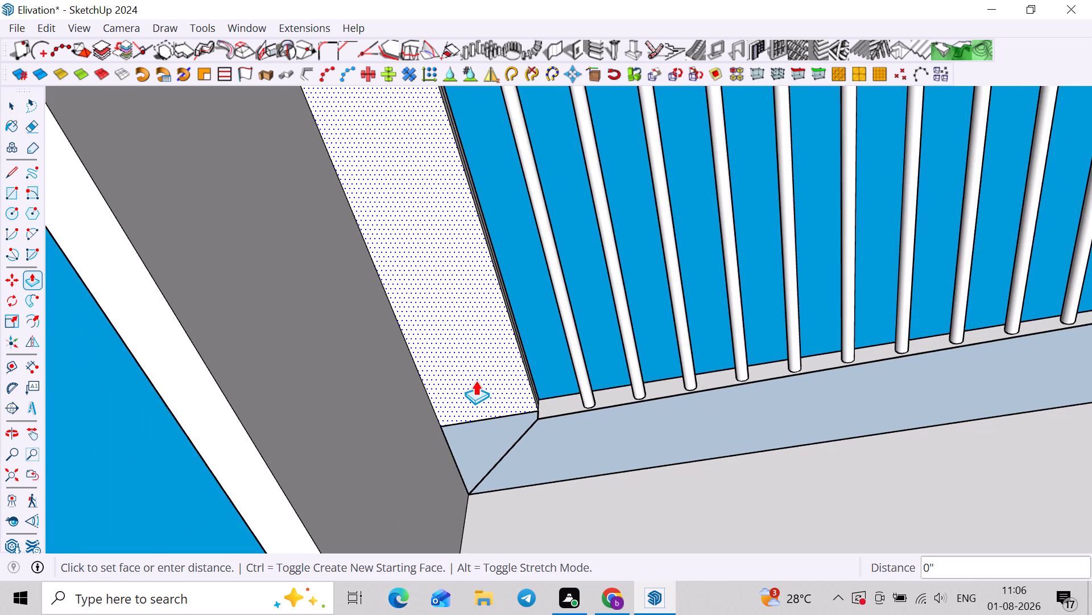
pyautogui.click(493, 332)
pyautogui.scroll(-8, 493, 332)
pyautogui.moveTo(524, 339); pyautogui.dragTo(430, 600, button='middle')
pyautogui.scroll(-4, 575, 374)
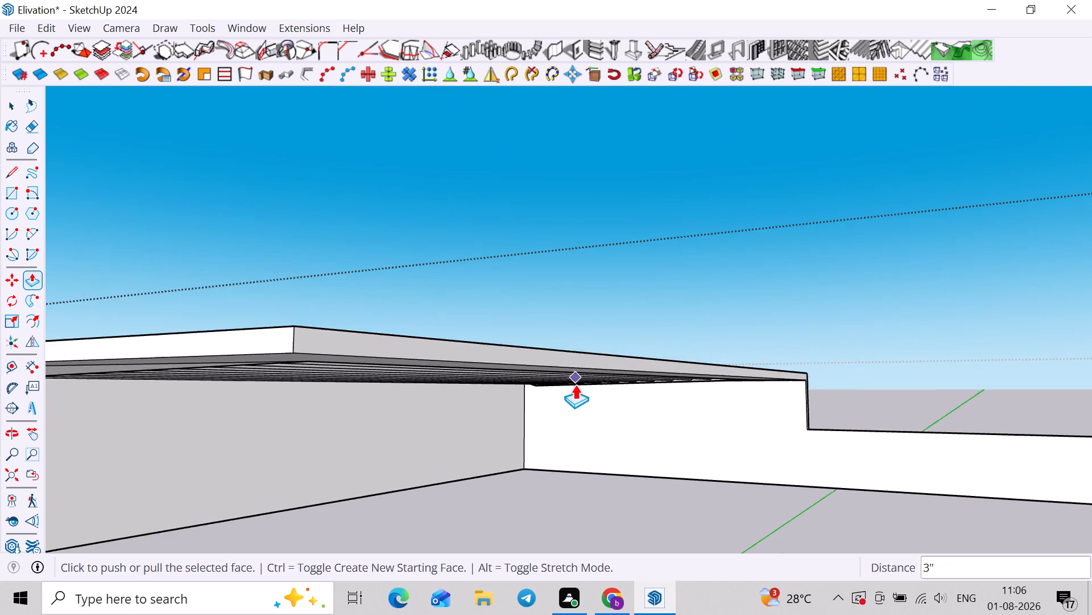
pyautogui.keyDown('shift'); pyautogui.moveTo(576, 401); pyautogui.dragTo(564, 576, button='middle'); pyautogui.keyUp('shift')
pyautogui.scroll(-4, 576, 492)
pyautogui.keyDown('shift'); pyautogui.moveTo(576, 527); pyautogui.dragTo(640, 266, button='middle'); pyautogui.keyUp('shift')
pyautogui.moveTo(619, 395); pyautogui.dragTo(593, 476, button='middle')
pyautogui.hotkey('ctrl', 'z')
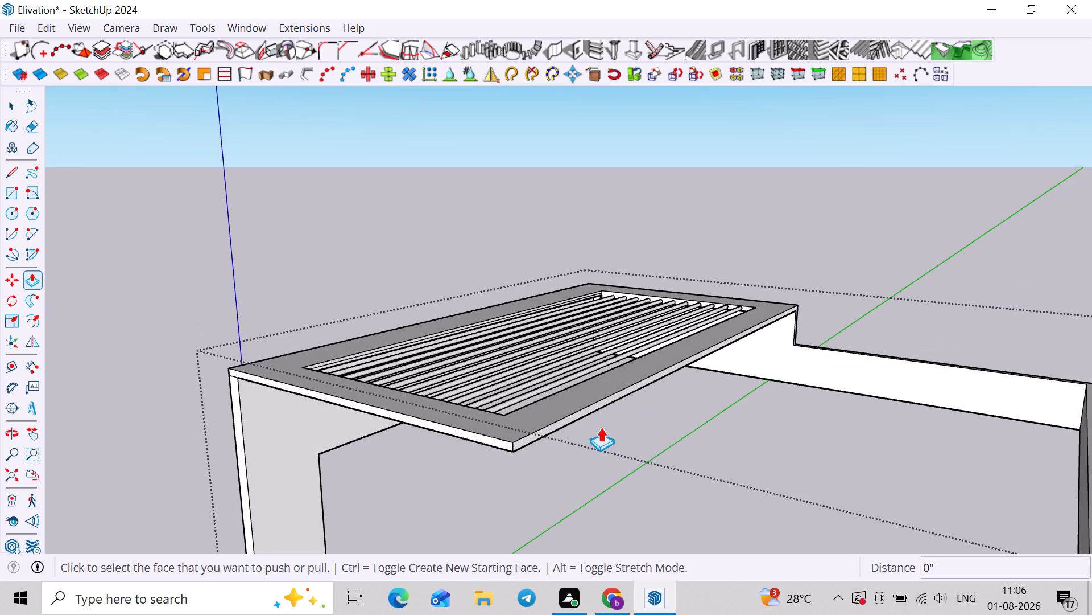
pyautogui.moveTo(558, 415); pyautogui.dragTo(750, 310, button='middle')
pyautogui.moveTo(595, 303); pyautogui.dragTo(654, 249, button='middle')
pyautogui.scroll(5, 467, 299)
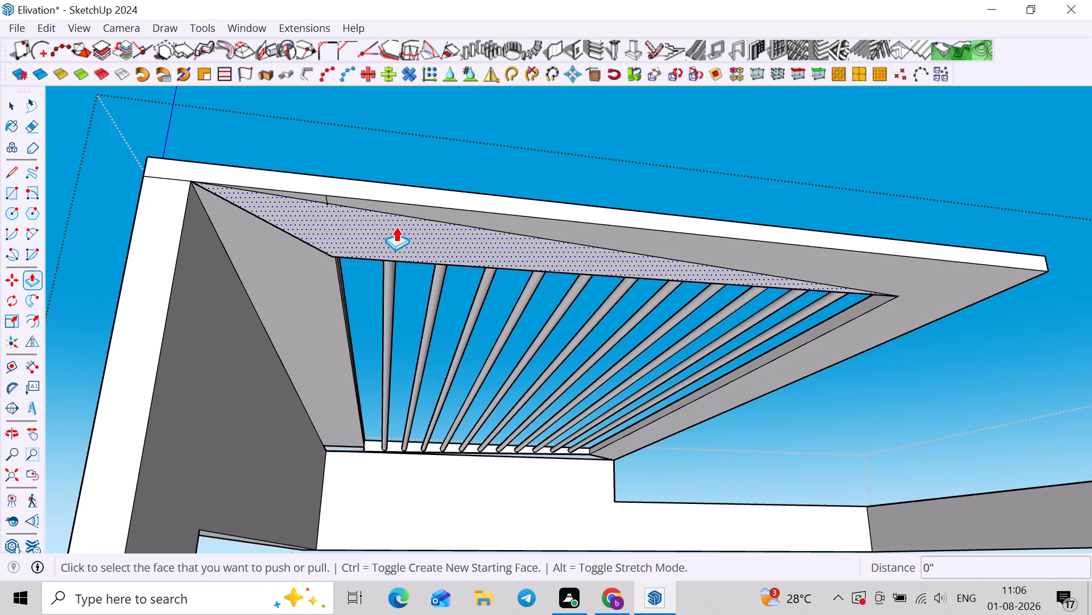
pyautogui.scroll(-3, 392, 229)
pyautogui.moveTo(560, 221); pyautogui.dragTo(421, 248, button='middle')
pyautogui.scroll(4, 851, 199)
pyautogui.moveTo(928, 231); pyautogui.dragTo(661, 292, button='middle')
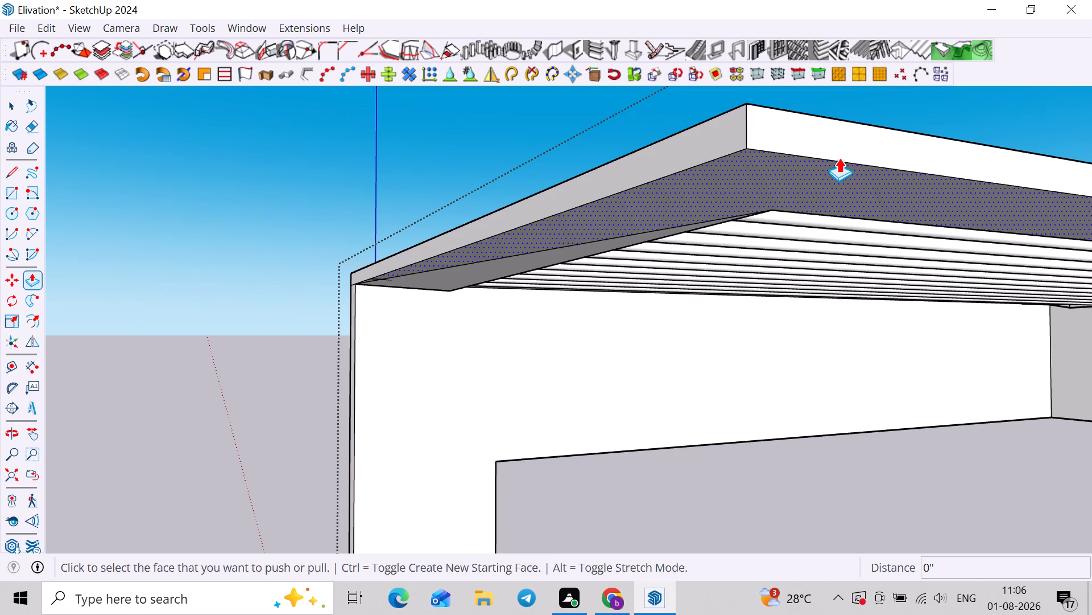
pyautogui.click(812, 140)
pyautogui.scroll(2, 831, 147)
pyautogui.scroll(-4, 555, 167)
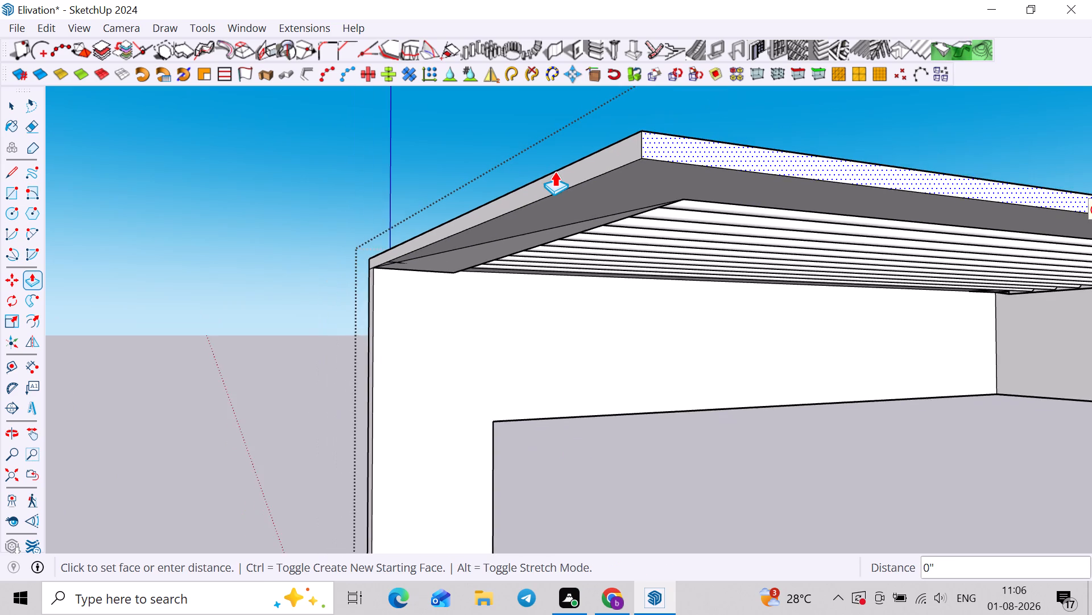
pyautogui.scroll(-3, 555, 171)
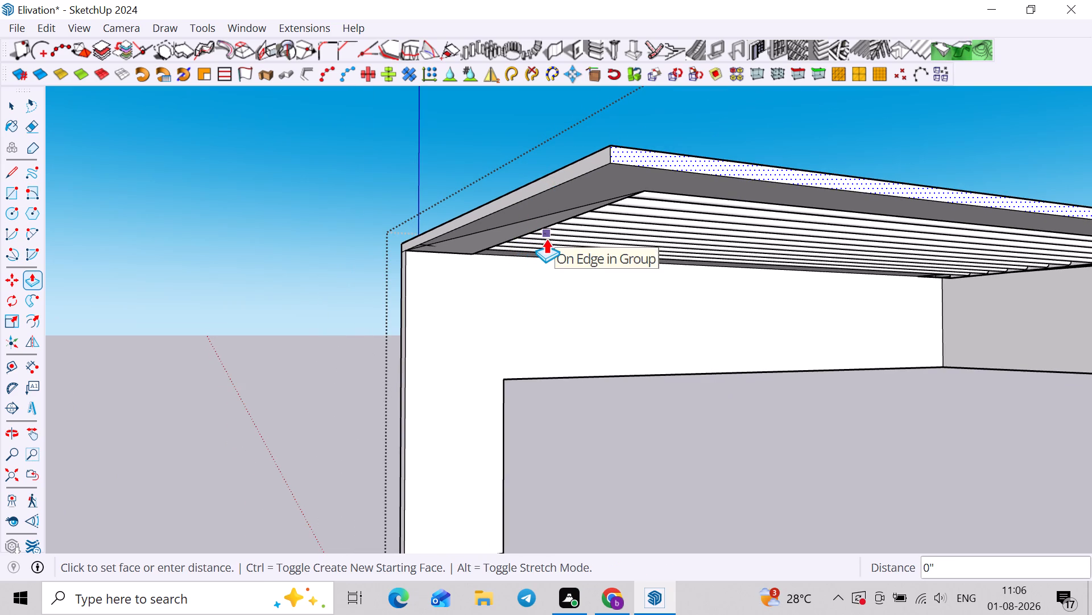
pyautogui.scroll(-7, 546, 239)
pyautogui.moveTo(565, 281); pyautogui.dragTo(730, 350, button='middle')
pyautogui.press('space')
# Push the canopy frame's top face down 6" with Push/Pull, through to its underside.
pyautogui.scroll(3, 624, 270)
pyautogui.moveTo(647, 269); pyautogui.dragTo(710, 386, button='middle')
pyautogui.scroll(3, 334, 250)
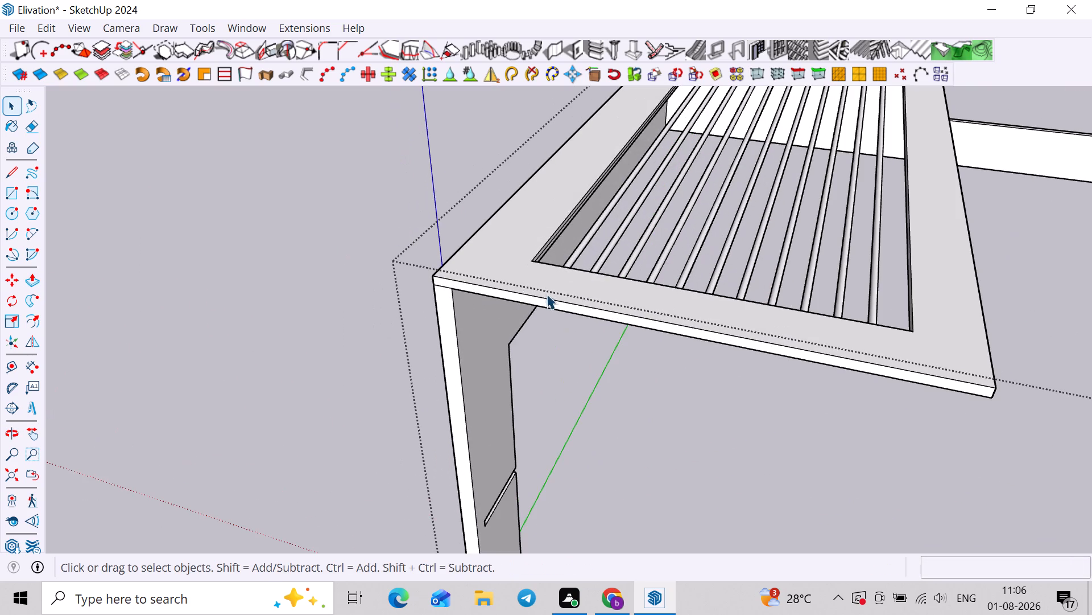
pyautogui.moveTo(549, 266); pyautogui.dragTo(548, 272)
pyautogui.press('p')
pyautogui.click(506, 264)
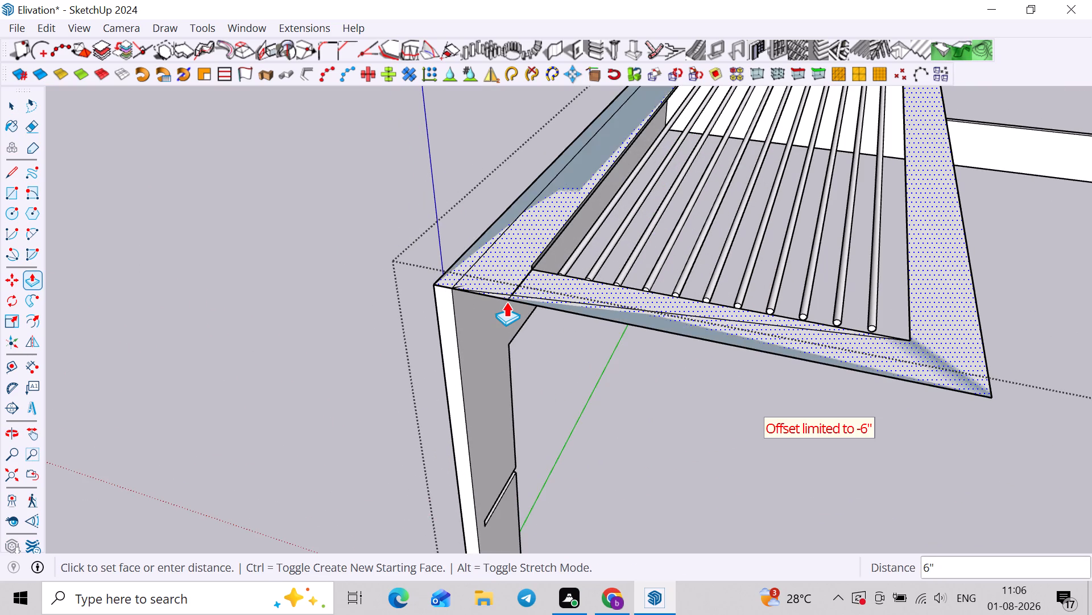
pyautogui.click(506, 302)
pyautogui.moveTo(528, 286); pyautogui.dragTo(547, 352, button='middle')
pyautogui.scroll(3, 555, 310)
pyautogui.moveTo(575, 308); pyautogui.dragTo(622, 300, button='middle')
pyautogui.keyDown('shift'); pyautogui.moveTo(618, 300); pyautogui.dragTo(476, 336, button='middle'); pyautogui.keyUp('shift')
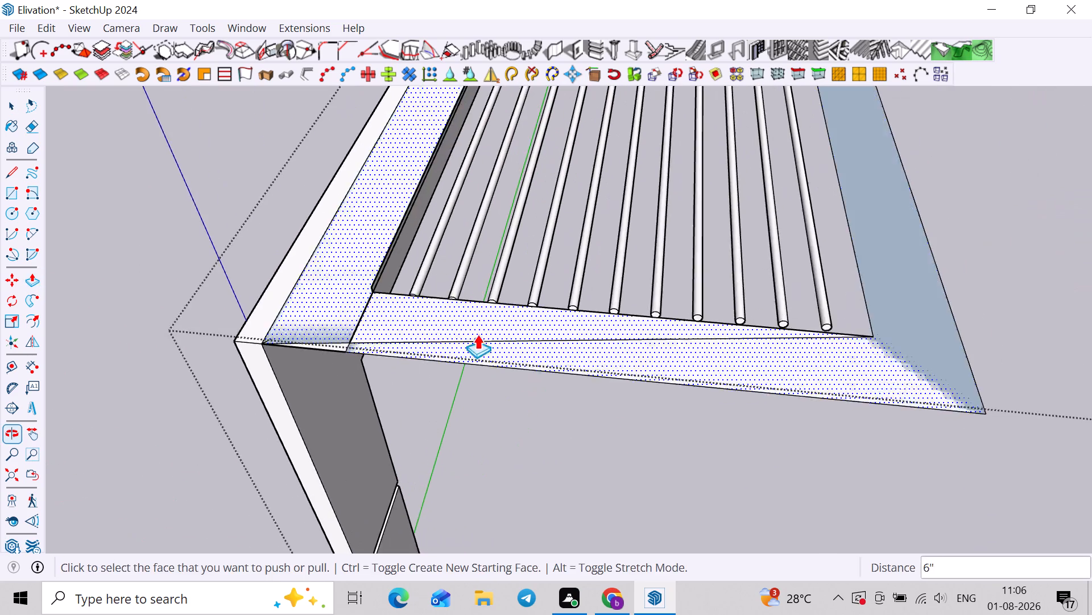
# Delete the long outer edge of the canopy frame's end strip, below the slat ends.
pyautogui.scroll(2, 602, 326)
pyautogui.press('space')
pyautogui.click(580, 384)
pyautogui.click(580, 387)
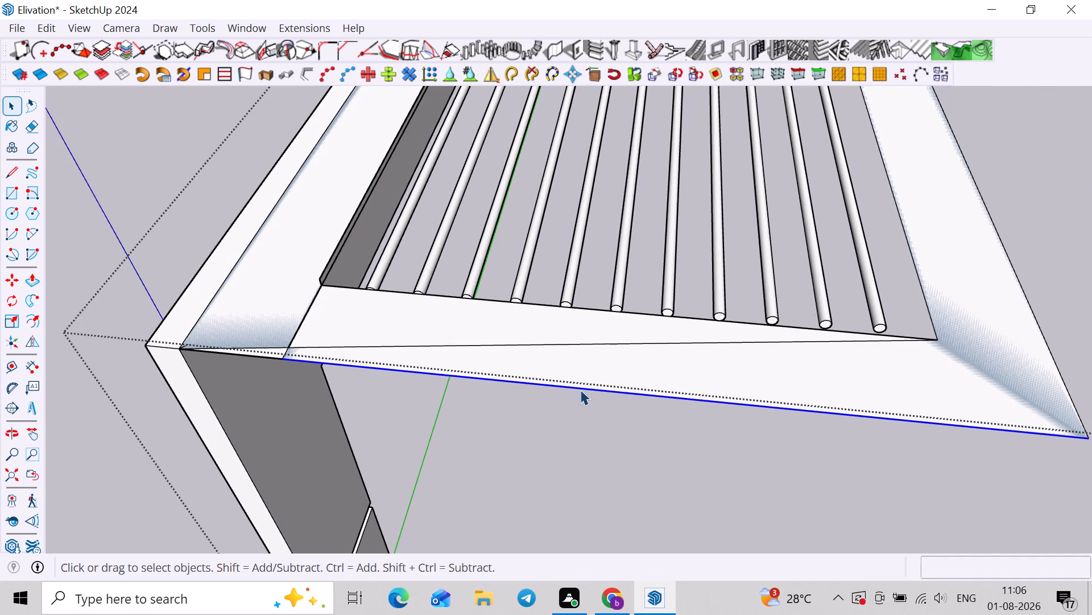
pyautogui.press('Delete')
# Delete the leftover triangular strip at the slat ends and the remaining long edges of the canopy frame's open side.
pyautogui.scroll(-1, 810, 364)
pyautogui.click(768, 351)
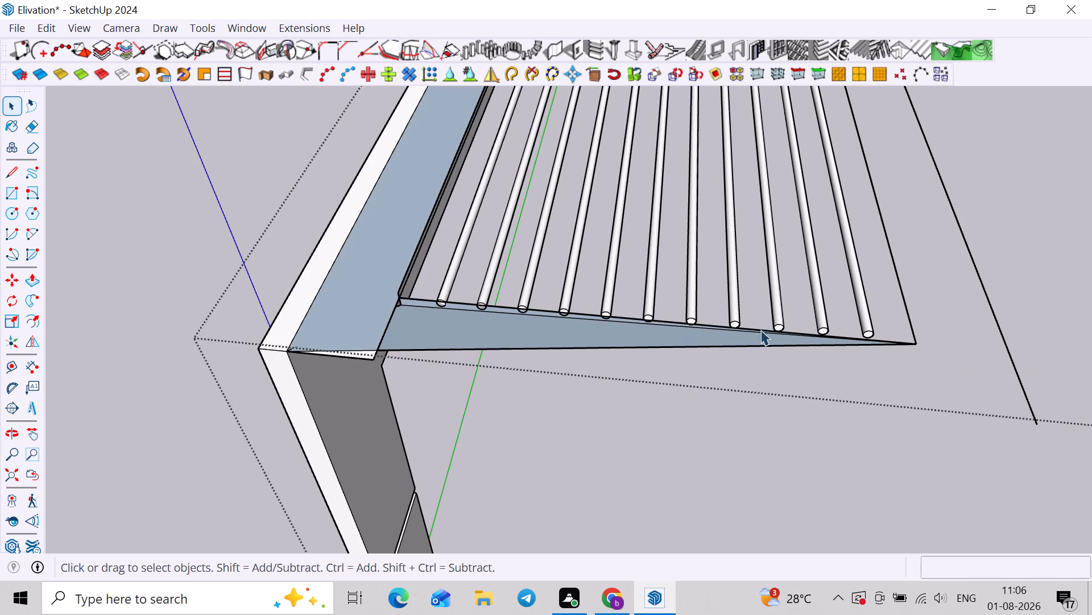
pyautogui.moveTo(713, 310); pyautogui.dragTo(691, 362)
pyautogui.moveTo(713, 319); pyautogui.dragTo(714, 324)
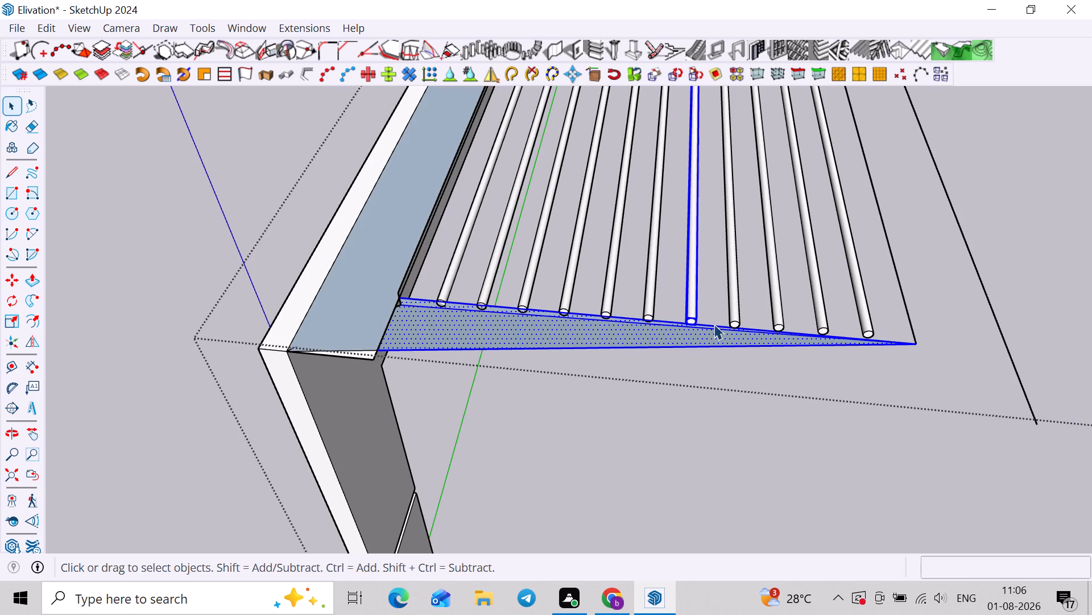
pyautogui.moveTo(714, 324); pyautogui.dragTo(714, 342)
pyautogui.click(714, 325)
pyautogui.press('Delete')
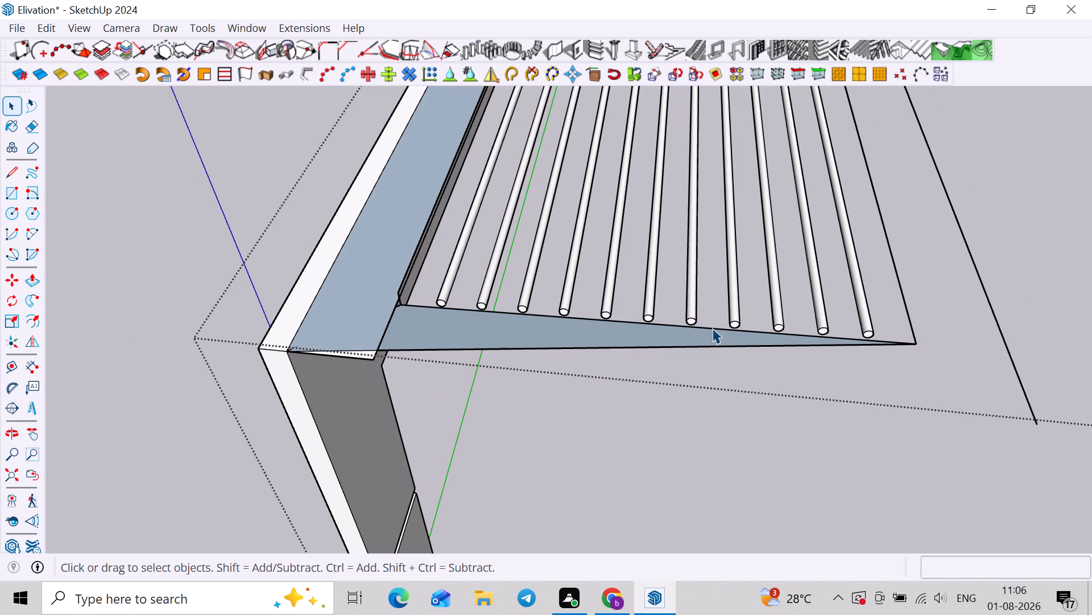
pyautogui.click(712, 328)
pyautogui.press('Delete')
pyautogui.click(710, 346)
pyautogui.press('Delete')
pyautogui.moveTo(1035, 324); pyautogui.dragTo(907, 375)
pyautogui.press('Delete')
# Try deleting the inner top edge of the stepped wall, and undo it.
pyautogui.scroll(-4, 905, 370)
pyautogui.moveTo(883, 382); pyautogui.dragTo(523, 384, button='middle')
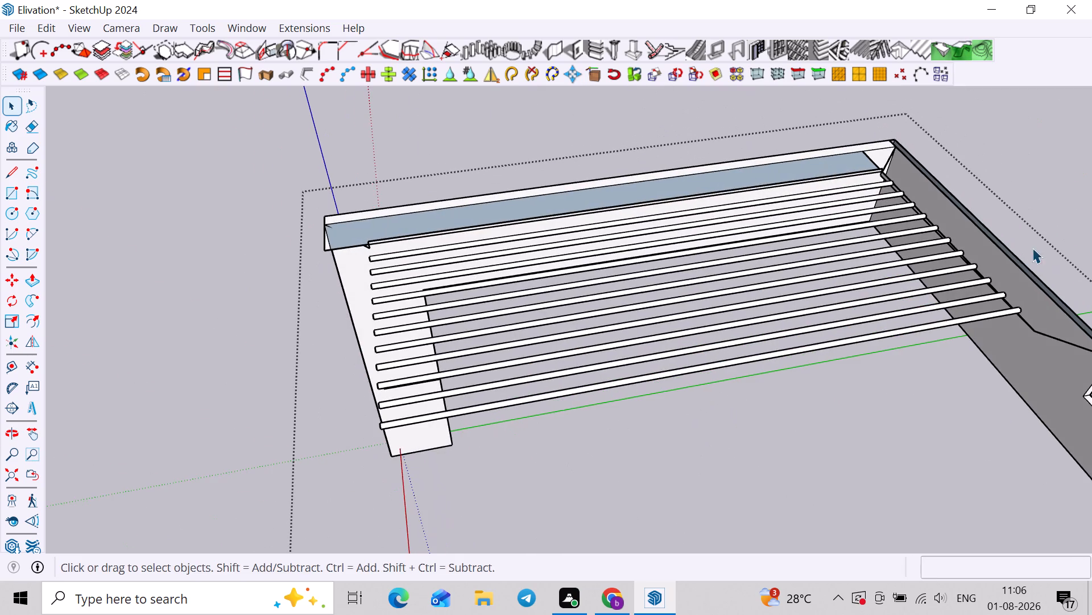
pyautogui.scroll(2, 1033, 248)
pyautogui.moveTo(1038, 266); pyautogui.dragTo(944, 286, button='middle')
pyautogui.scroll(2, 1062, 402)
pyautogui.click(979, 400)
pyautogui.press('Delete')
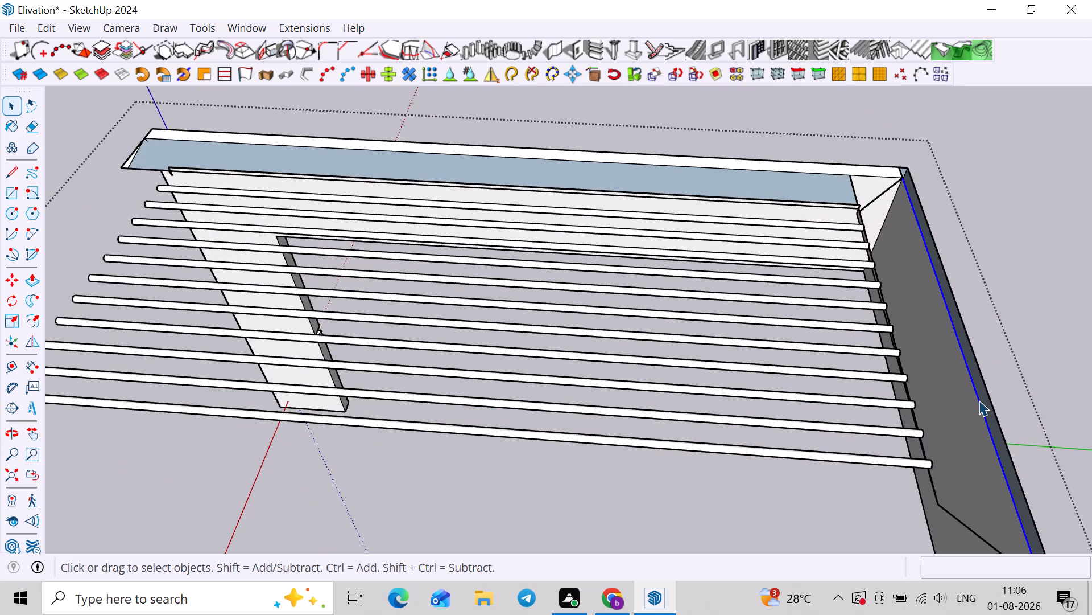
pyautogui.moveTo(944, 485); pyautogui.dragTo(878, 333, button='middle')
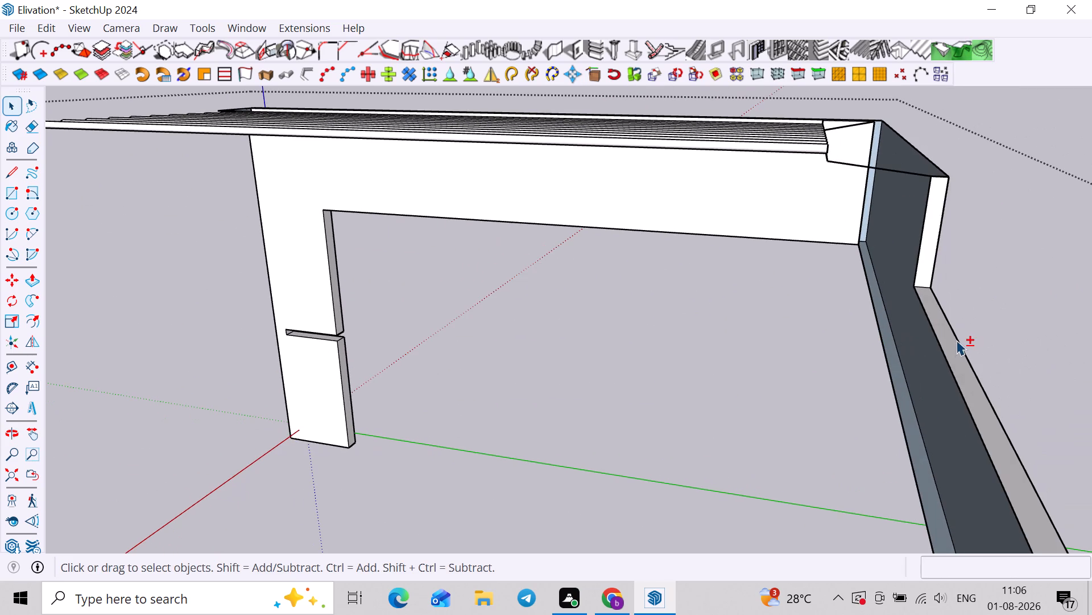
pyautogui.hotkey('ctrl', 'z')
# Delete the inner edge and diagonal end edge left from the canopy frame's strip along the stepped wall.
pyautogui.moveTo(945, 358); pyautogui.dragTo(1024, 347, button='middle')
pyautogui.keyDown('shift'); pyautogui.moveTo(907, 219); pyautogui.dragTo(849, 308, button='middle'); pyautogui.keyUp('shift')
pyautogui.scroll(2, 680, 256)
pyautogui.moveTo(731, 241); pyautogui.dragTo(672, 310, button='middle')
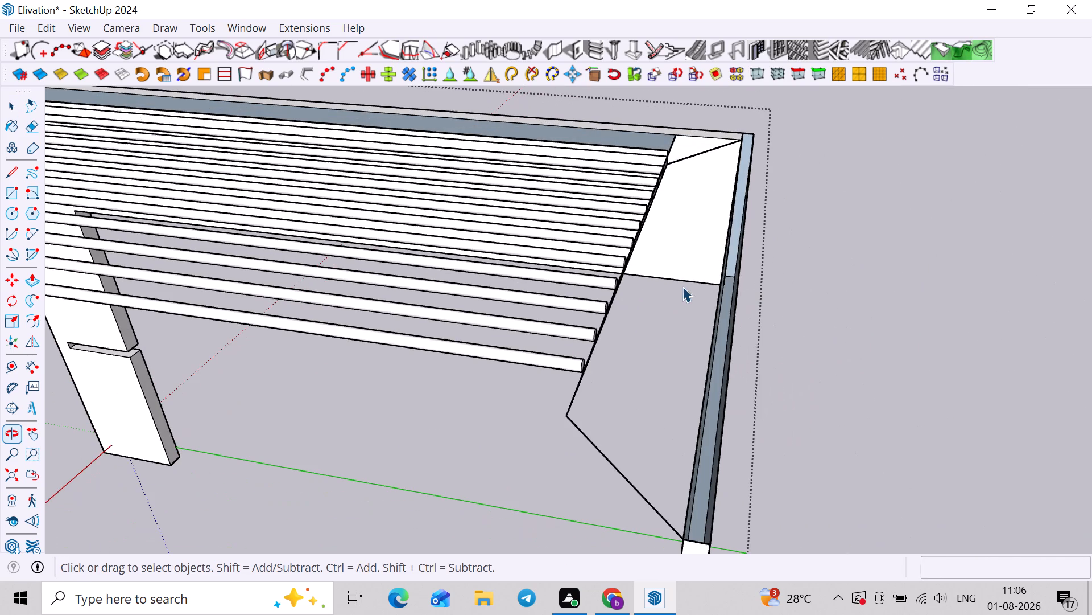
pyautogui.click(566, 409)
pyautogui.press('Delete')
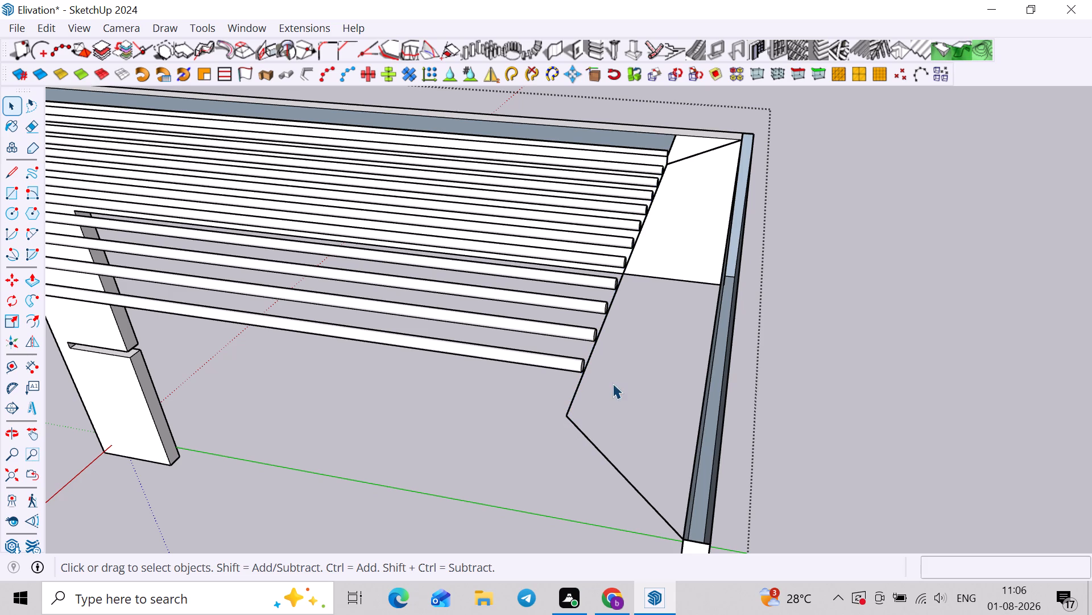
pyautogui.click(574, 397)
pyautogui.press('Delete')
pyautogui.click(577, 425)
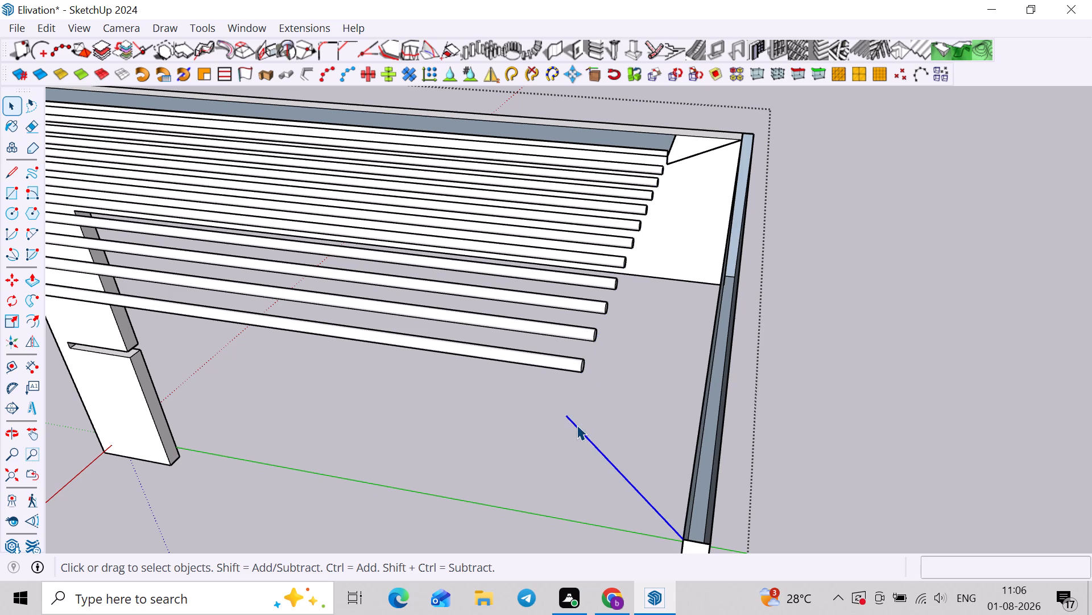
pyautogui.press('Delete')
# Delete the leftover triangular face and short stray edges at the corner where the two walls meet.
pyautogui.click(693, 157)
pyautogui.press('Delete')
pyautogui.moveTo(706, 178); pyautogui.dragTo(578, 247, button='middle')
pyautogui.click(589, 239)
pyautogui.press('Delete')
pyautogui.click(564, 247)
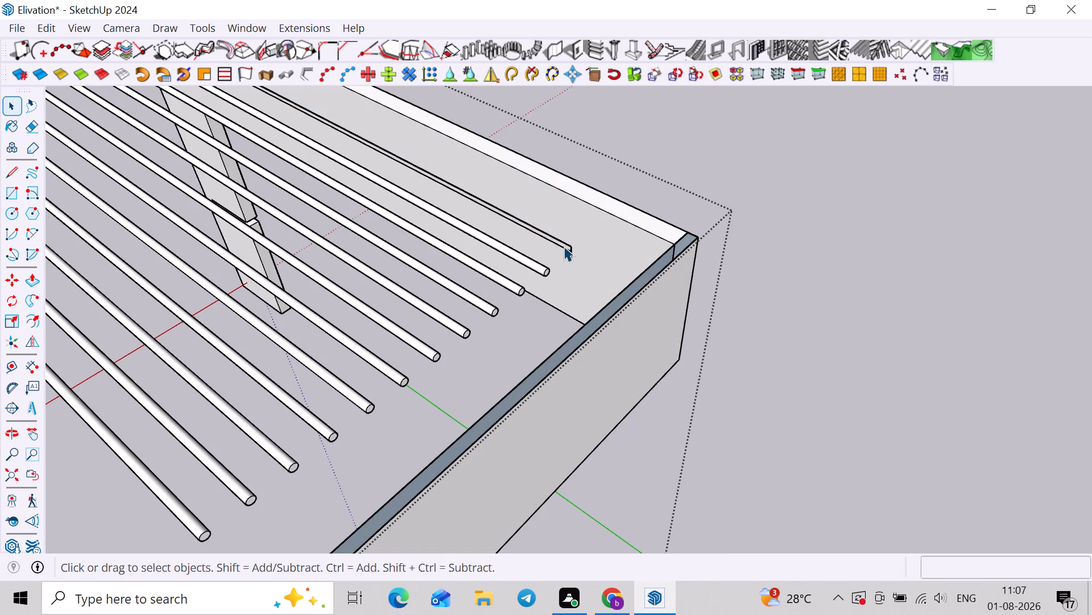
pyautogui.press('Delete')
pyautogui.click(565, 249)
pyautogui.press('Delete')
pyautogui.click(569, 250)
pyautogui.press('Delete')
# Delete the leftover triangular face and stray edges at the top corner of the long wall, above the grooved leg.
pyautogui.scroll(-5, 572, 249)
pyautogui.moveTo(540, 256); pyautogui.dragTo(766, 253, button='middle')
pyautogui.scroll(-4, 730, 288)
pyautogui.moveTo(610, 300); pyautogui.dragTo(753, 300, button='middle')
pyautogui.scroll(3, 339, 351)
pyautogui.keyDown('shift'); pyautogui.moveTo(382, 328); pyautogui.dragTo(511, 294, button='middle'); pyautogui.keyUp('shift')
pyautogui.moveTo(378, 350); pyautogui.dragTo(409, 393, button='middle')
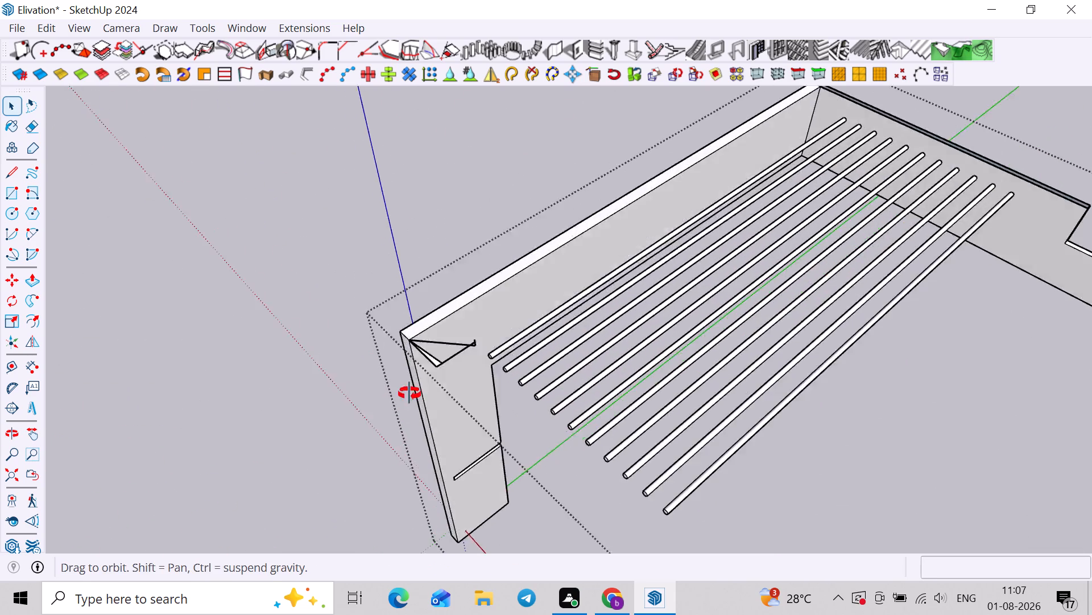
pyautogui.moveTo(409, 393); pyautogui.dragTo(409, 412, button='middle')
pyautogui.scroll(1, 430, 384)
pyautogui.moveTo(430, 384); pyautogui.dragTo(251, 394, button='middle')
pyautogui.moveTo(313, 371); pyautogui.dragTo(230, 372, button='middle')
pyautogui.scroll(5, 313, 286)
pyautogui.moveTo(320, 247); pyautogui.dragTo(272, 277)
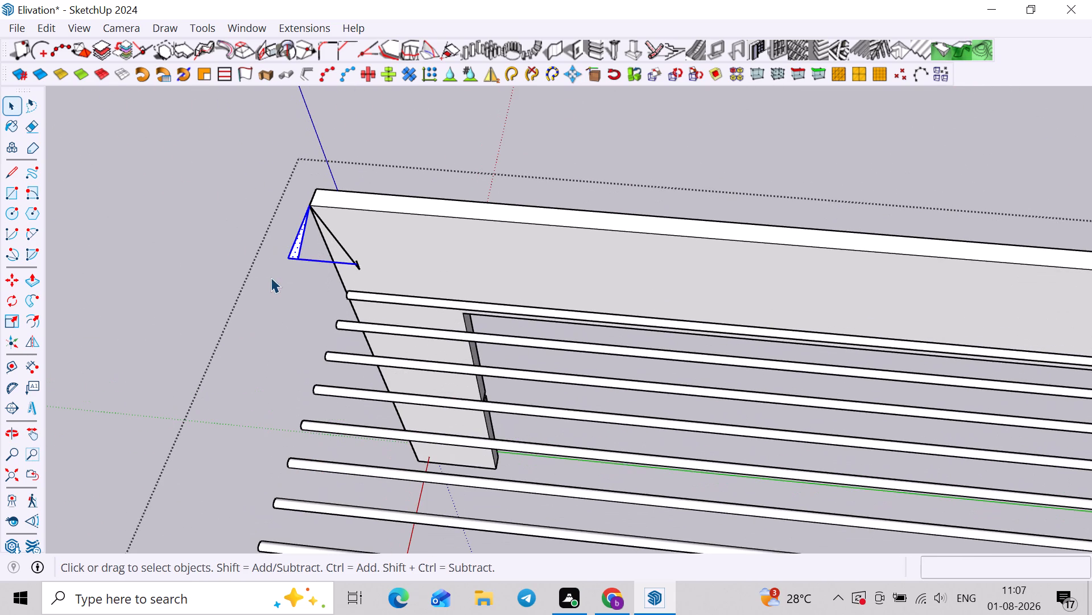
pyautogui.press('Delete')
pyautogui.scroll(3, 297, 245)
pyautogui.click(350, 247)
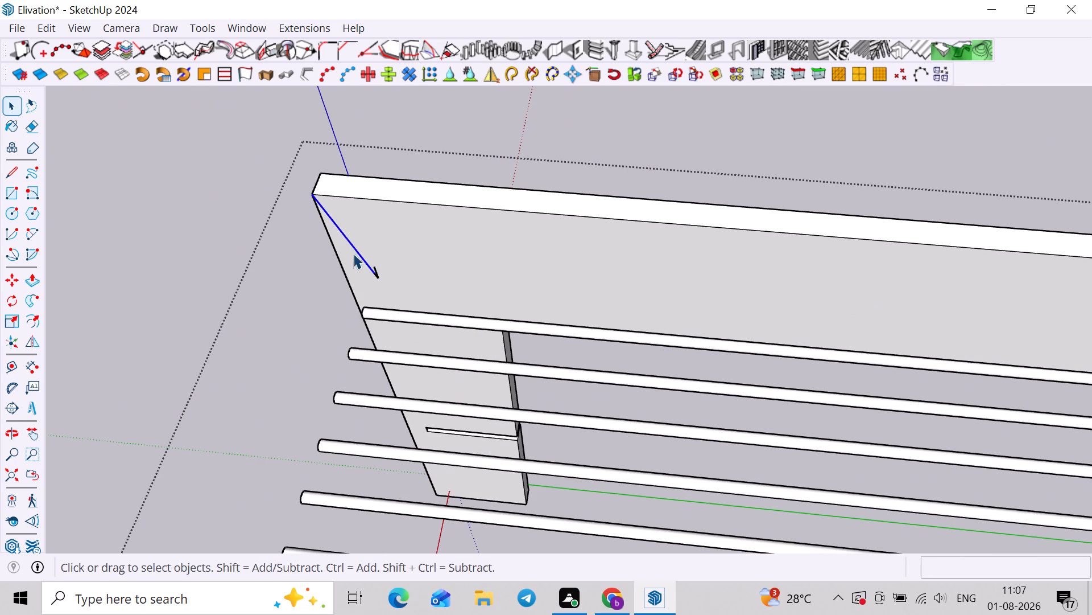
pyautogui.press('Delete')
pyautogui.click(377, 272)
pyautogui.press('Delete')
pyautogui.click(376, 273)
pyautogui.press('Delete')
# Draw a 6" line across the open top of the stepped wall, at its stepped end.
pyautogui.scroll(-4, 375, 276)
pyautogui.moveTo(379, 288); pyautogui.dragTo(584, 313, button='middle')
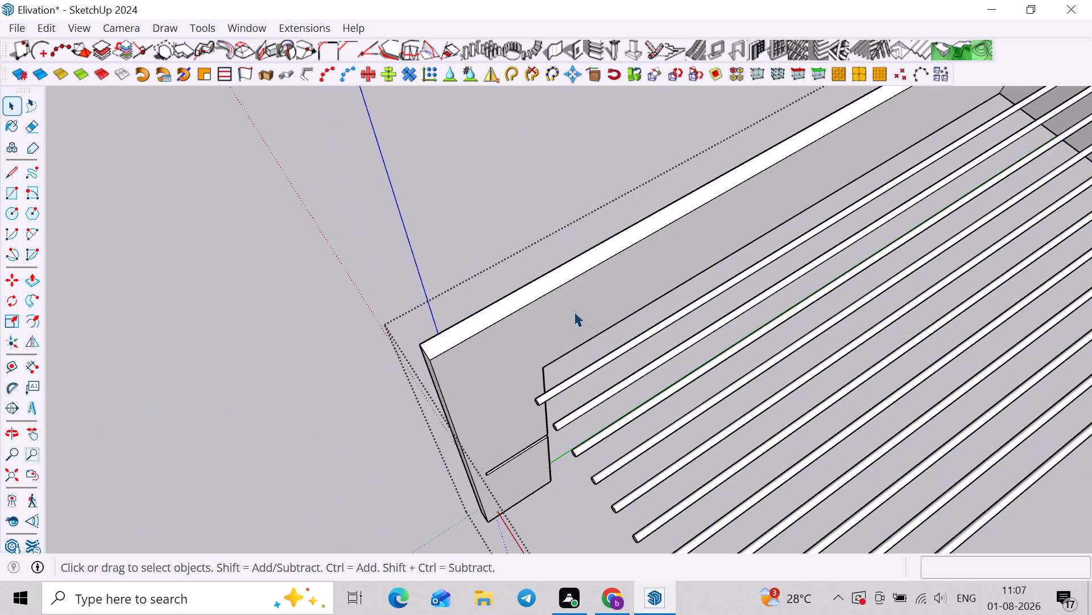
pyautogui.scroll(-4, 573, 309)
pyautogui.moveTo(557, 312); pyautogui.dragTo(766, 261, button='middle')
pyautogui.keyDown('shift'); pyautogui.moveTo(751, 201); pyautogui.dragTo(572, 454, button='middle'); pyautogui.keyUp('shift')
pyautogui.moveTo(661, 331); pyautogui.dragTo(627, 300, button='middle')
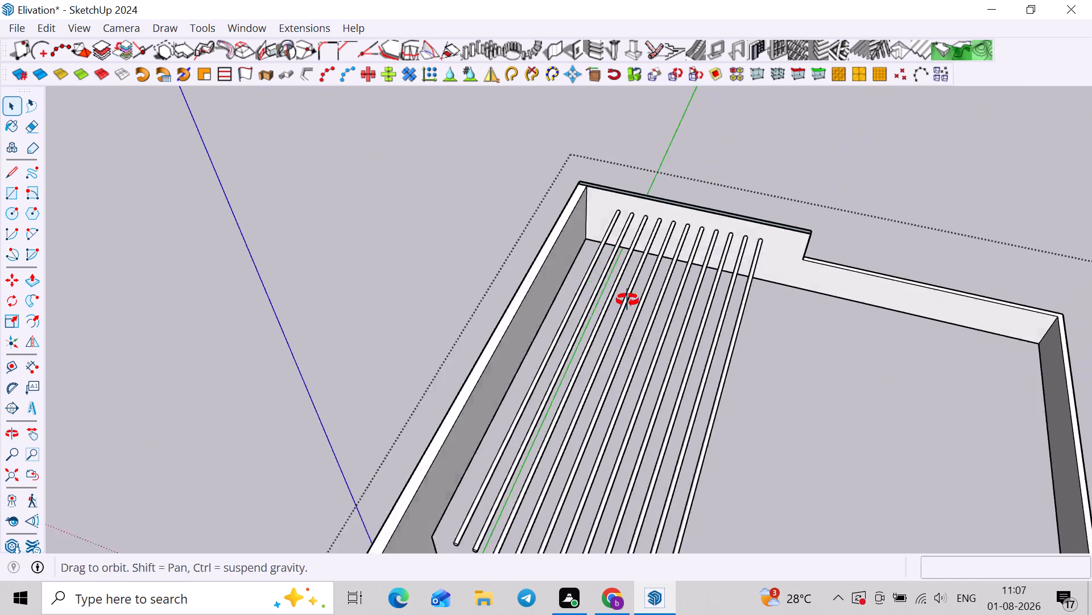
pyautogui.moveTo(627, 300); pyautogui.dragTo(614, 258, button='middle')
pyautogui.scroll(7, 665, 208)
pyautogui.moveTo(834, 207); pyautogui.dragTo(566, 235, button='middle')
pyautogui.scroll(7, 653, 318)
pyautogui.moveTo(537, 421); pyautogui.dragTo(571, 370, button='middle')
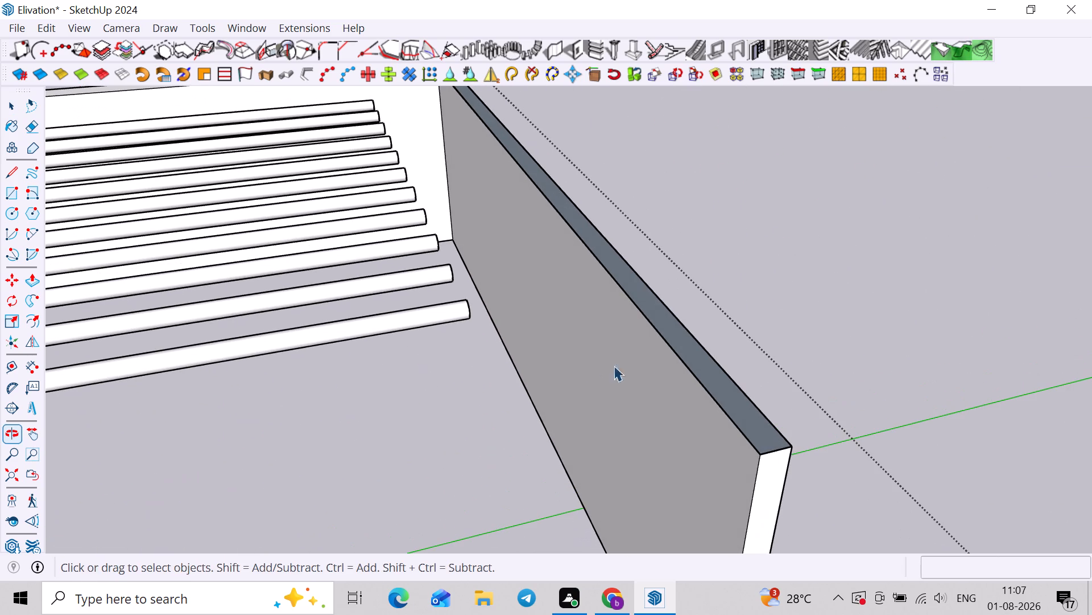
pyautogui.press('l')
pyautogui.click(787, 446)
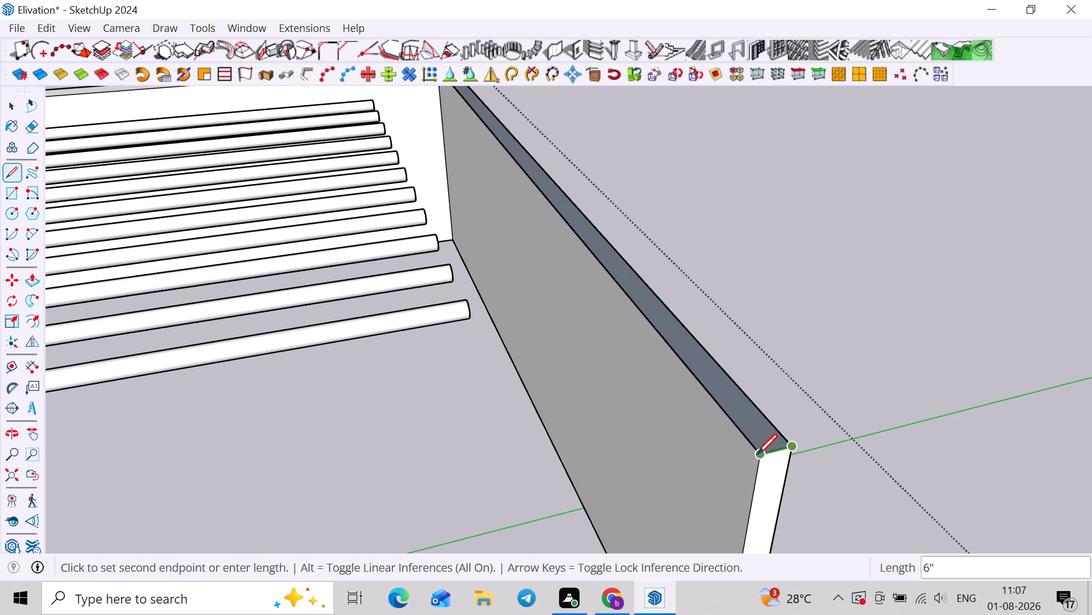
pyautogui.click(757, 454)
pyautogui.scroll(-9, 759, 452)
pyautogui.press('space')
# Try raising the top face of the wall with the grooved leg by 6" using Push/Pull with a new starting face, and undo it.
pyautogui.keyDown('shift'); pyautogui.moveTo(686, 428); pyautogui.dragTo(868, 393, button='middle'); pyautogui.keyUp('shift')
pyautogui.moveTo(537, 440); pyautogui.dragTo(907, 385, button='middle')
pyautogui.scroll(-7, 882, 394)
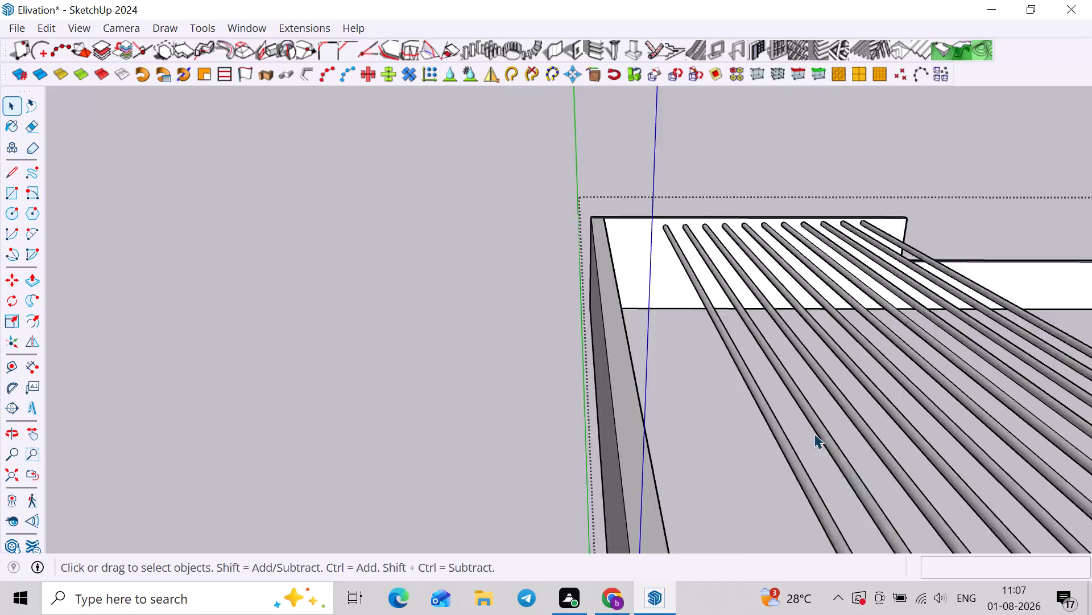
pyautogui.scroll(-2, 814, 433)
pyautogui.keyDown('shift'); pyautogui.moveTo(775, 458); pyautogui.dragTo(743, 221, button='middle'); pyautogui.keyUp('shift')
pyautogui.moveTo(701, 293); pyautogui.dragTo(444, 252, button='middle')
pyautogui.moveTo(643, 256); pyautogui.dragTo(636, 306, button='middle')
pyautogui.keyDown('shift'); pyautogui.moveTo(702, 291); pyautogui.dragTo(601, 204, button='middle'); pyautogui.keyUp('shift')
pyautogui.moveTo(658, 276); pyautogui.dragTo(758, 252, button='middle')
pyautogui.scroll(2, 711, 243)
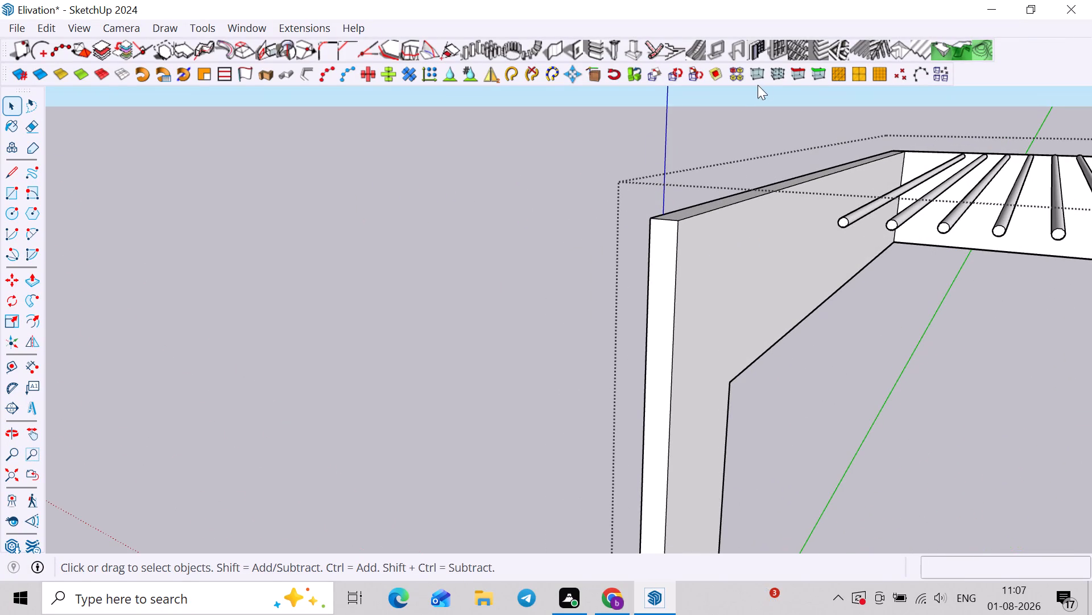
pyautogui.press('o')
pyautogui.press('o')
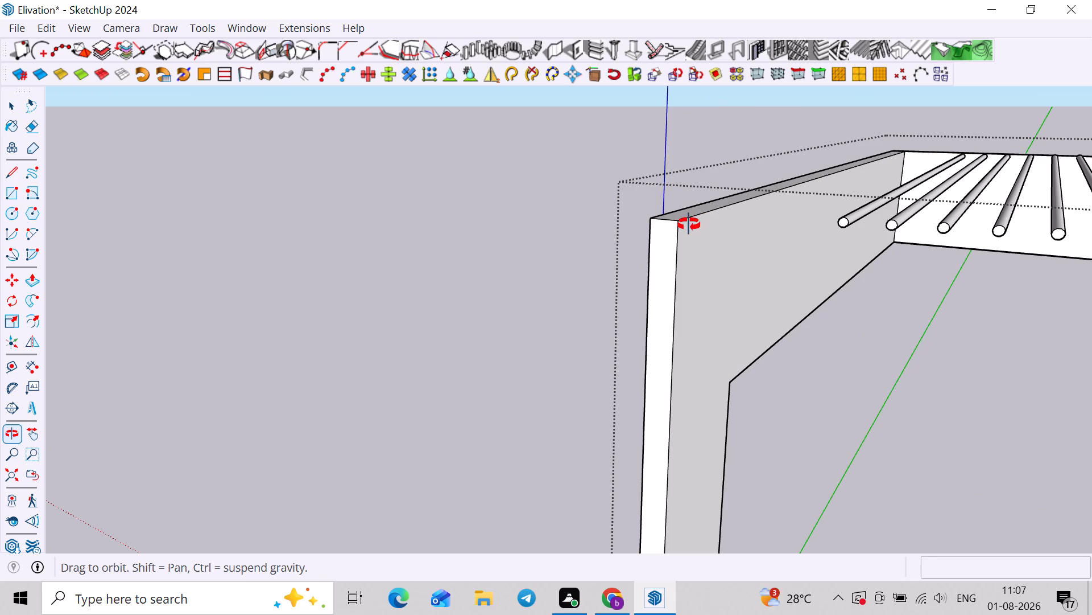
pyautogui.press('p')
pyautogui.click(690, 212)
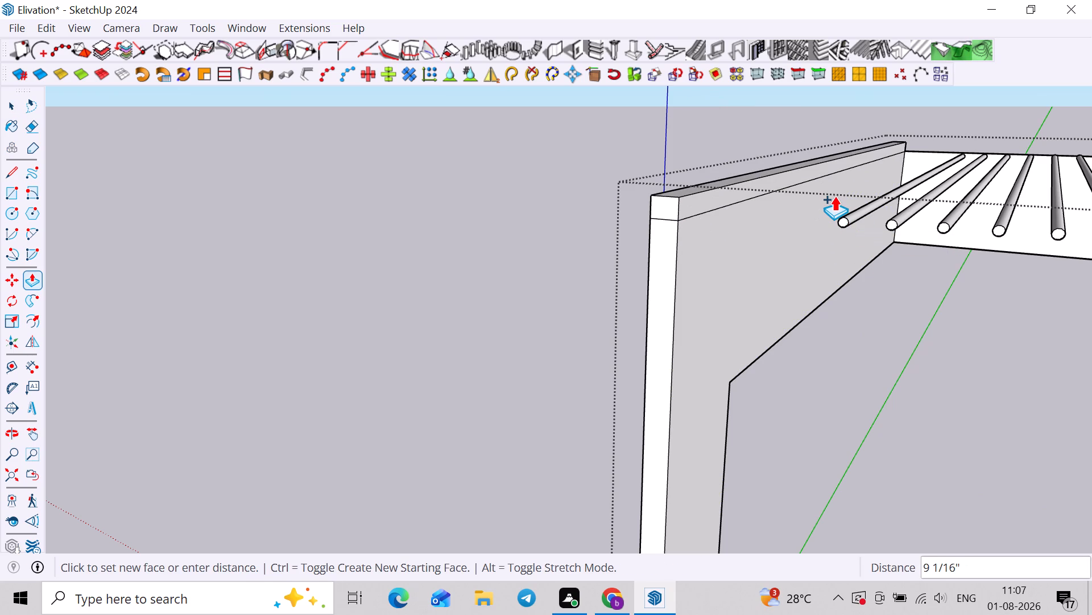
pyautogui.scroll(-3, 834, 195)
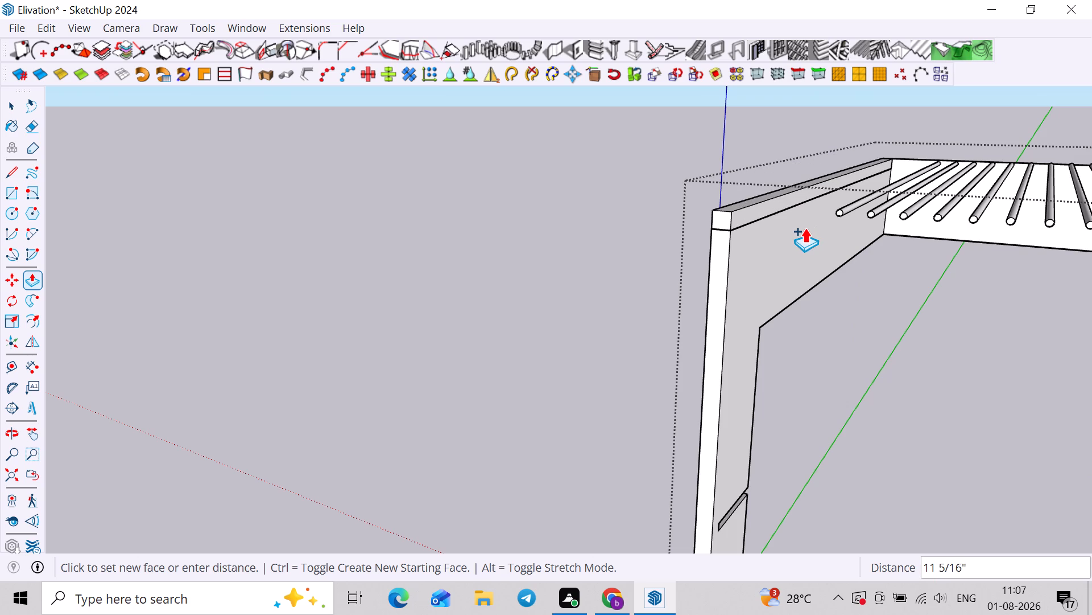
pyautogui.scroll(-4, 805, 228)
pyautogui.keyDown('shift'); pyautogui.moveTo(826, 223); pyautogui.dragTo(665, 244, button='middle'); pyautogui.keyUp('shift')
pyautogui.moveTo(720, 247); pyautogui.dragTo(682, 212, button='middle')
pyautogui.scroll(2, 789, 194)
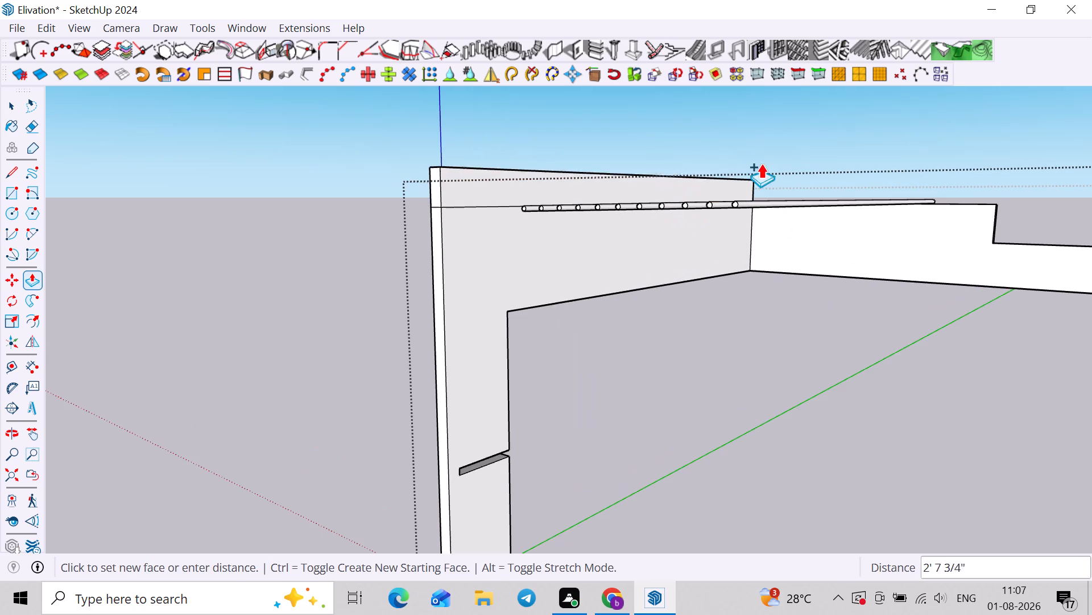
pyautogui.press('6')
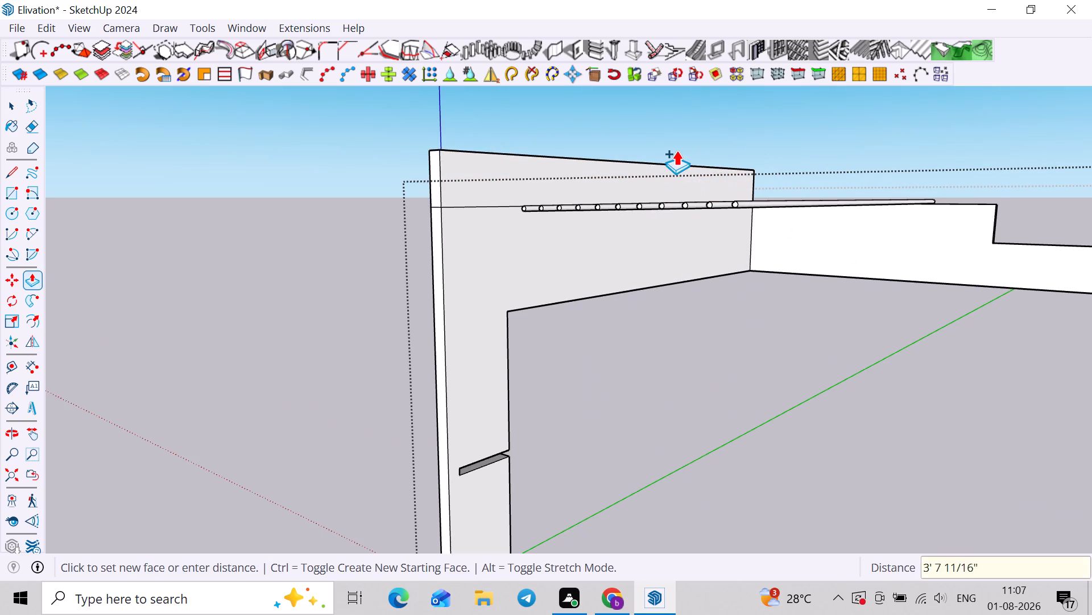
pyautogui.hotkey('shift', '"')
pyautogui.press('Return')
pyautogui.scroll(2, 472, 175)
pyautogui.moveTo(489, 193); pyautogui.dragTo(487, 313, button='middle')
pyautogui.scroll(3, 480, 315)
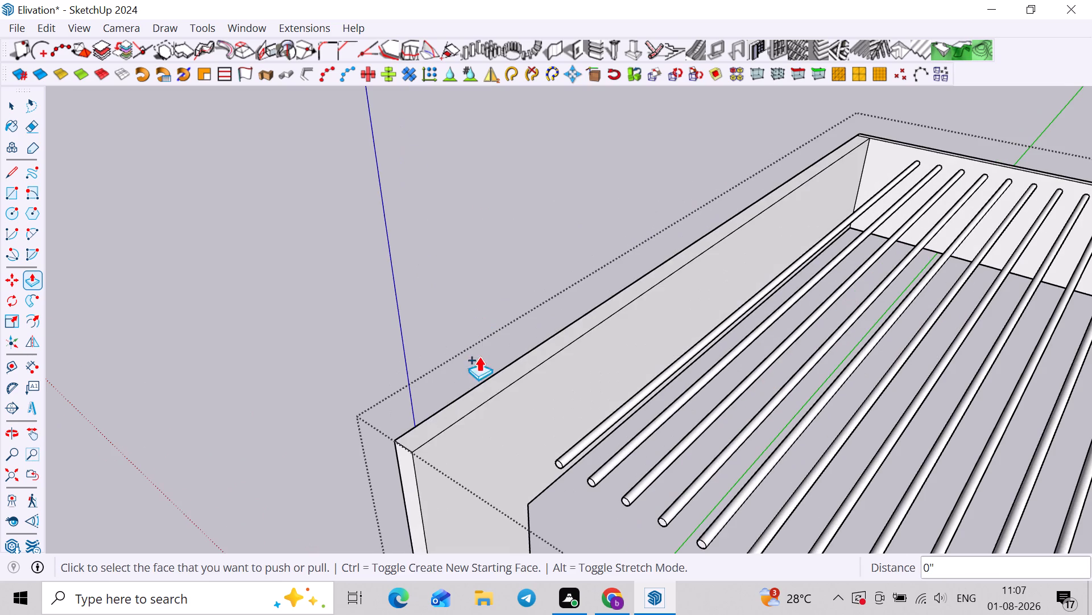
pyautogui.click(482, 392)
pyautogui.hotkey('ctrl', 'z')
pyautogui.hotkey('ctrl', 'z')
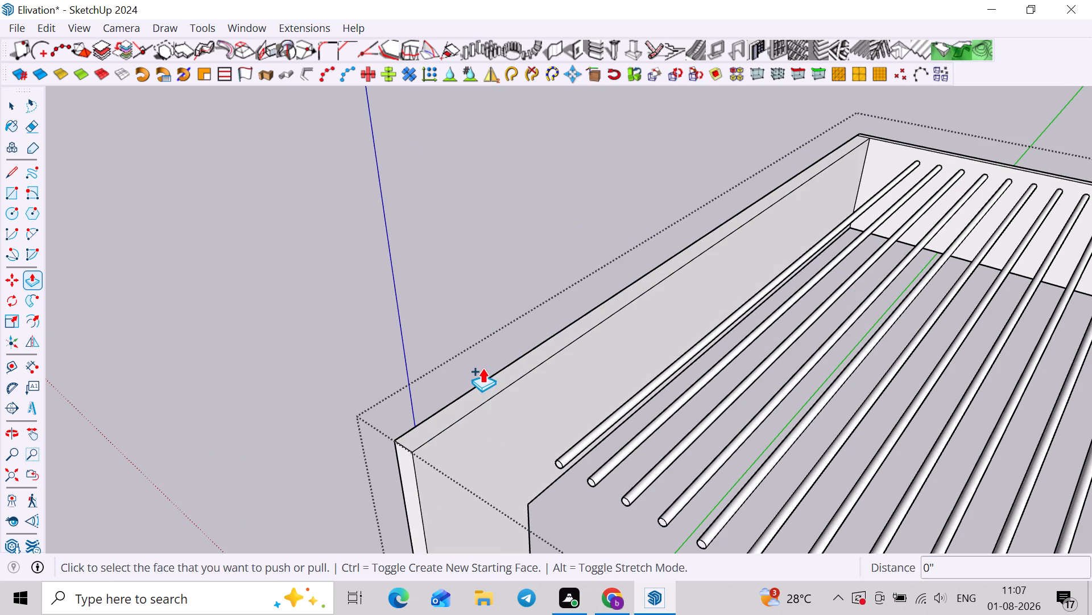
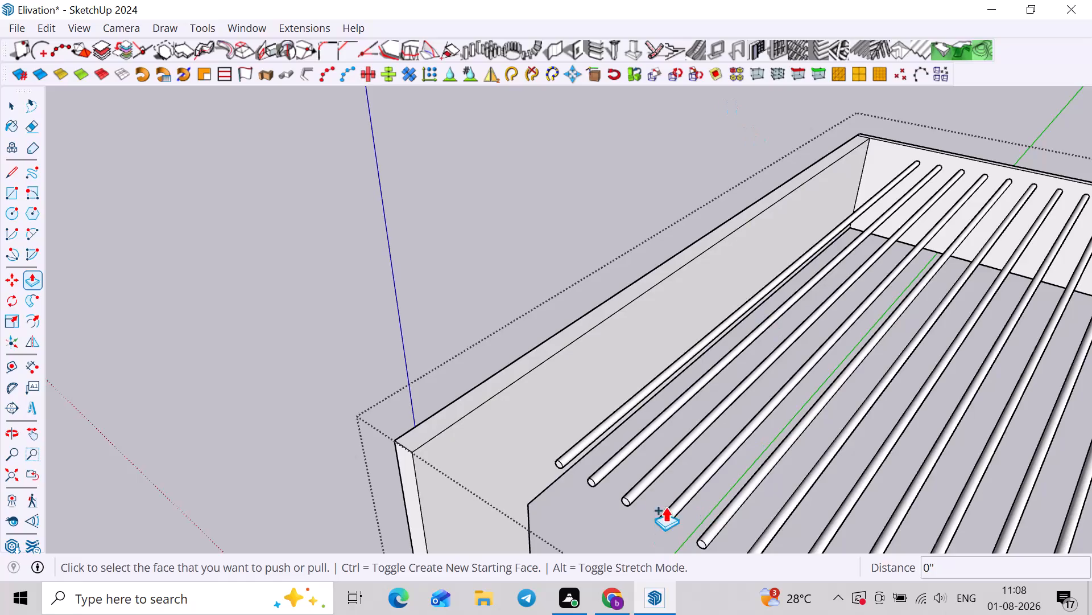
# Push the top face of the wall with the grooved leg down 6" with a new starting face, marking a 6" band.
pyautogui.moveTo(661, 482); pyautogui.dragTo(647, 409, button='middle')
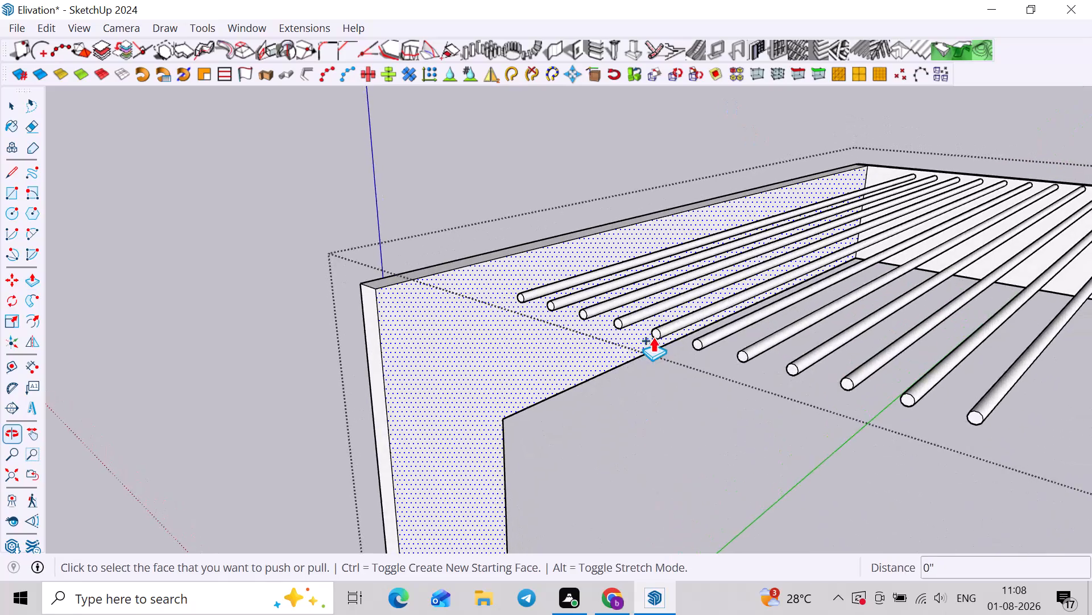
pyautogui.scroll(2, 653, 337)
pyautogui.moveTo(547, 347); pyautogui.dragTo(611, 318, button='middle')
pyautogui.scroll(3, 401, 269)
pyautogui.click(441, 223)
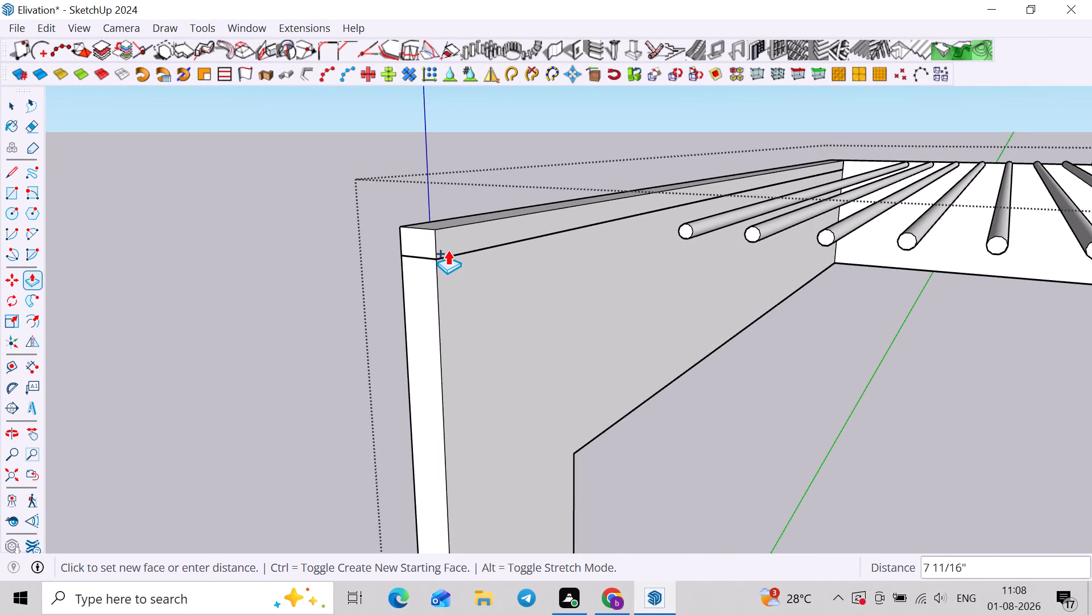
pyautogui.press('6')
pyautogui.hotkey('shift', '"')
pyautogui.press('Return')
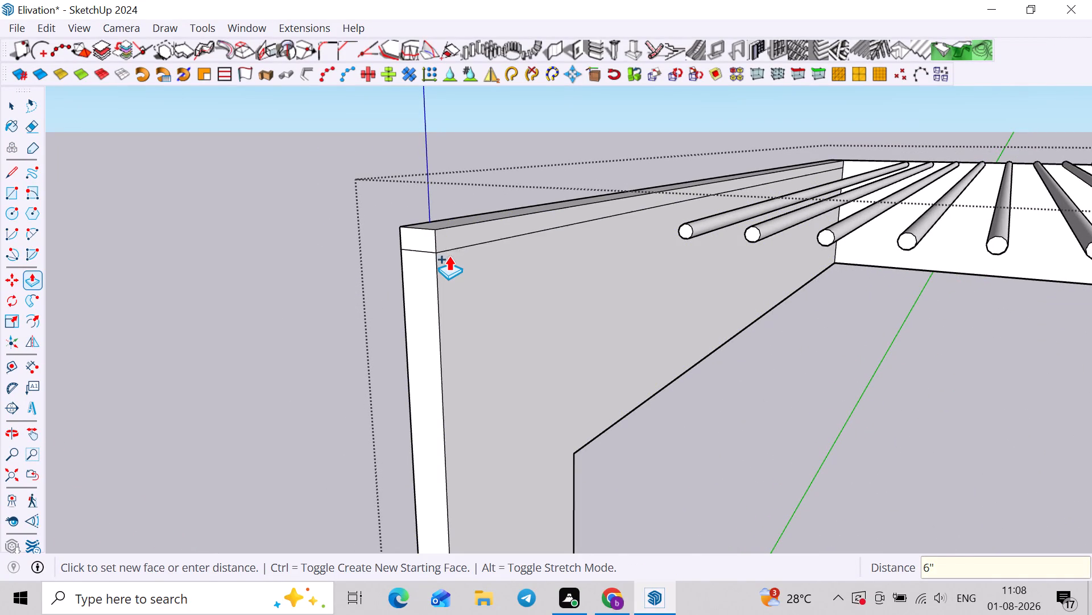
# Pull the band's inner face 24' across to the far end of the adjoining back wall, forming a roof slab over the slats.
pyautogui.click(454, 238)
pyautogui.scroll(-8, 862, 323)
pyautogui.keyDown('shift'); pyautogui.moveTo(833, 328); pyautogui.dragTo(532, 329, button='middle'); pyautogui.keyUp('shift')
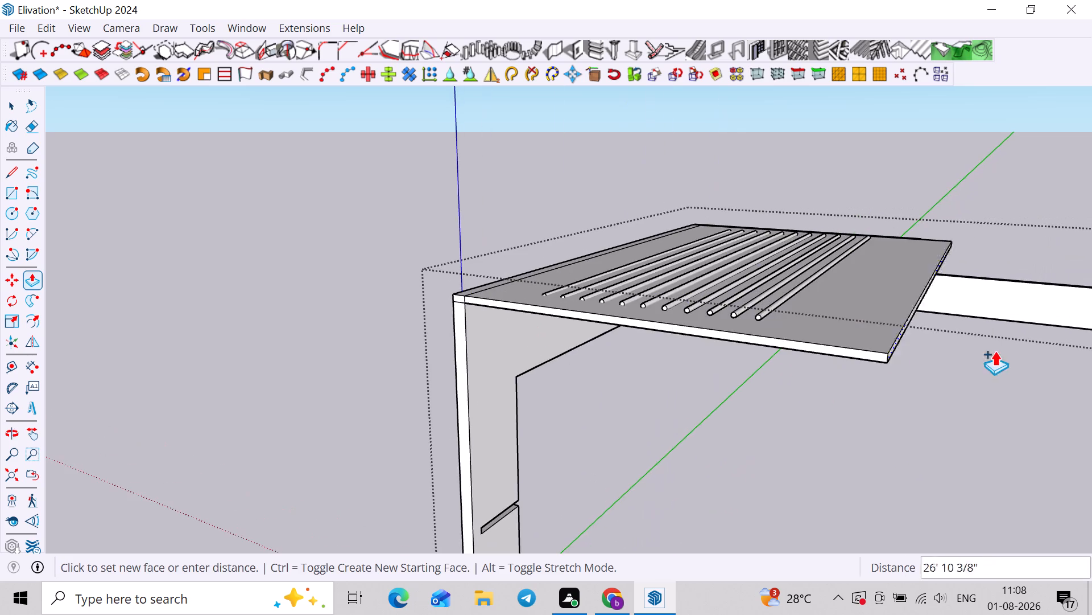
pyautogui.scroll(3, 866, 264)
pyautogui.moveTo(879, 255); pyautogui.dragTo(776, 345, button='middle')
pyautogui.scroll(3, 1075, 324)
pyautogui.click(975, 301)
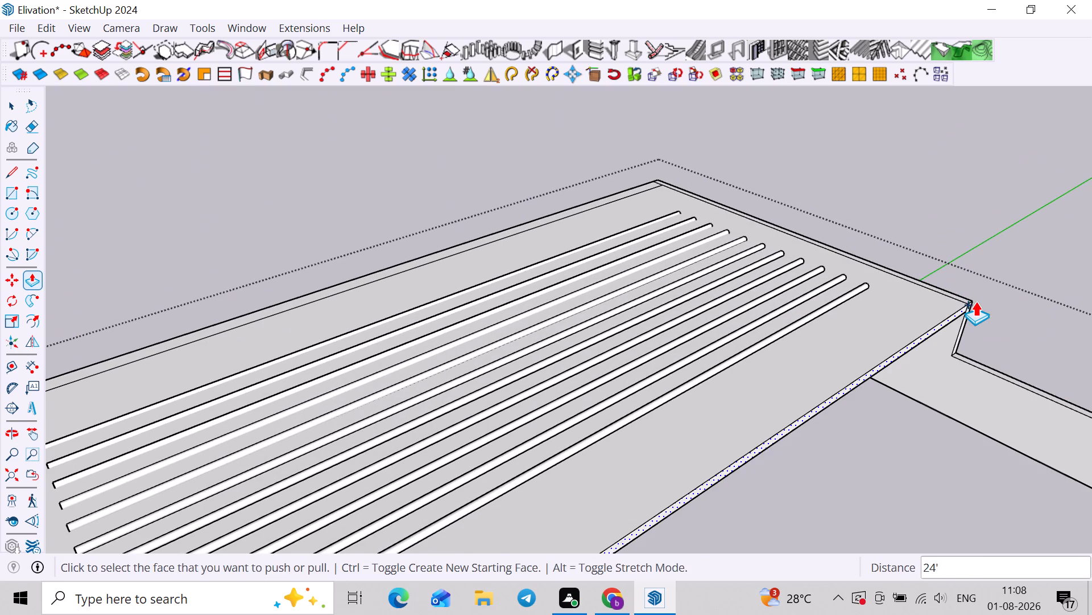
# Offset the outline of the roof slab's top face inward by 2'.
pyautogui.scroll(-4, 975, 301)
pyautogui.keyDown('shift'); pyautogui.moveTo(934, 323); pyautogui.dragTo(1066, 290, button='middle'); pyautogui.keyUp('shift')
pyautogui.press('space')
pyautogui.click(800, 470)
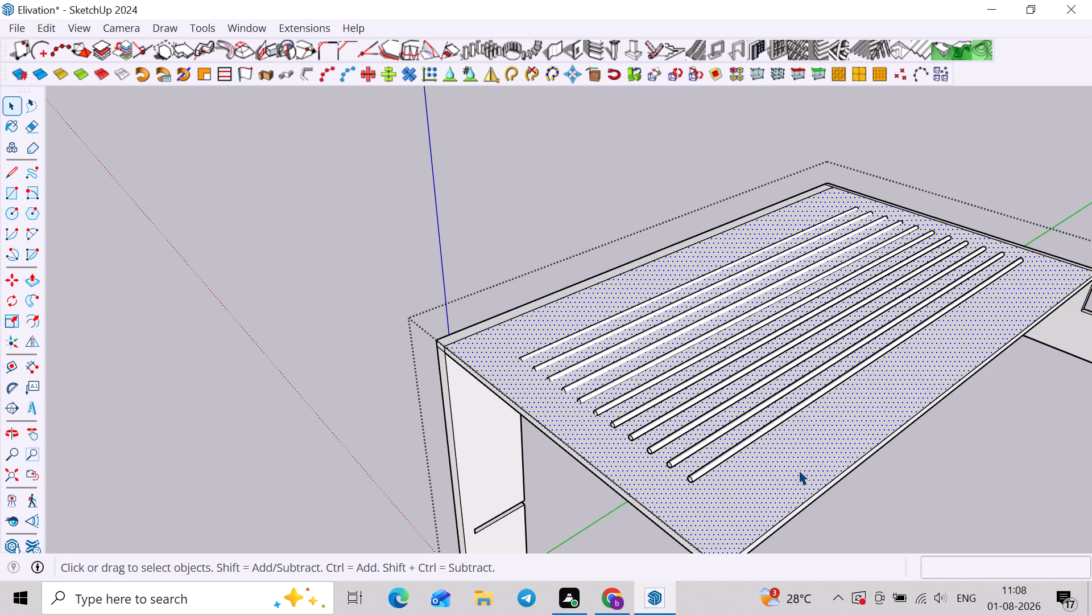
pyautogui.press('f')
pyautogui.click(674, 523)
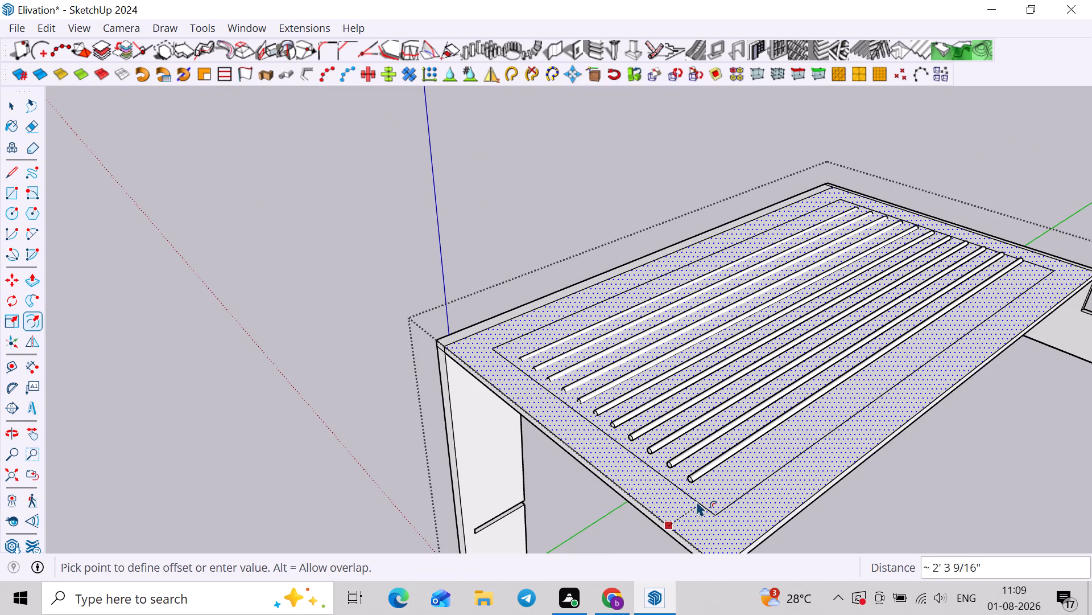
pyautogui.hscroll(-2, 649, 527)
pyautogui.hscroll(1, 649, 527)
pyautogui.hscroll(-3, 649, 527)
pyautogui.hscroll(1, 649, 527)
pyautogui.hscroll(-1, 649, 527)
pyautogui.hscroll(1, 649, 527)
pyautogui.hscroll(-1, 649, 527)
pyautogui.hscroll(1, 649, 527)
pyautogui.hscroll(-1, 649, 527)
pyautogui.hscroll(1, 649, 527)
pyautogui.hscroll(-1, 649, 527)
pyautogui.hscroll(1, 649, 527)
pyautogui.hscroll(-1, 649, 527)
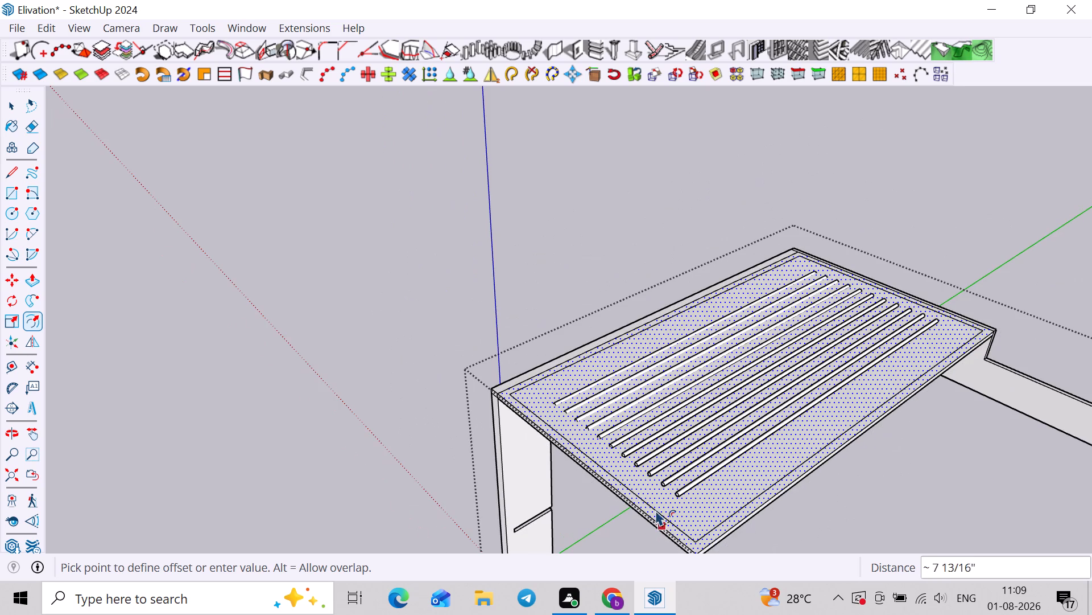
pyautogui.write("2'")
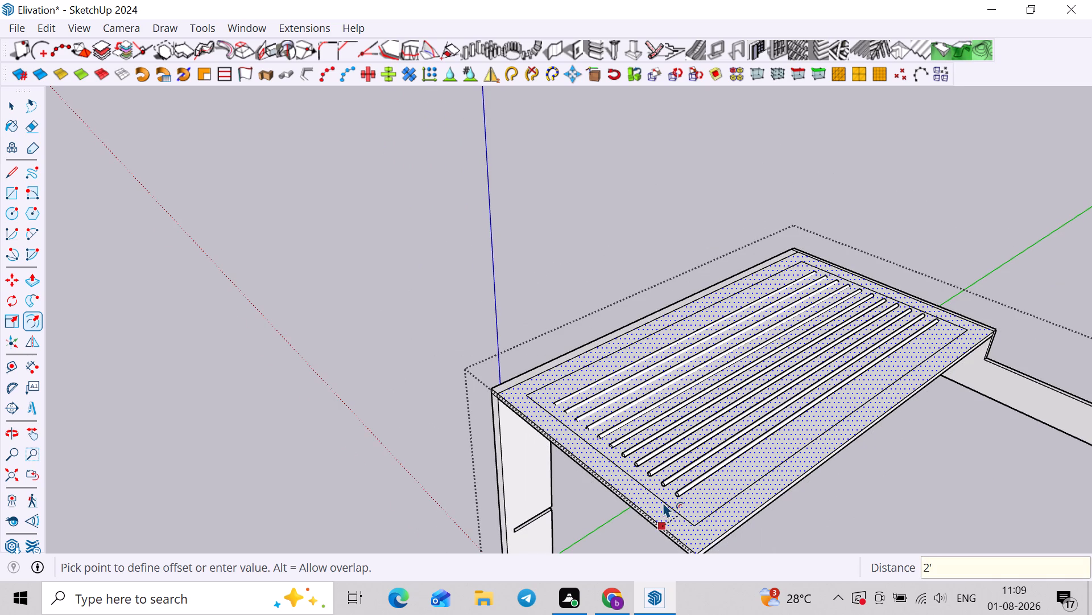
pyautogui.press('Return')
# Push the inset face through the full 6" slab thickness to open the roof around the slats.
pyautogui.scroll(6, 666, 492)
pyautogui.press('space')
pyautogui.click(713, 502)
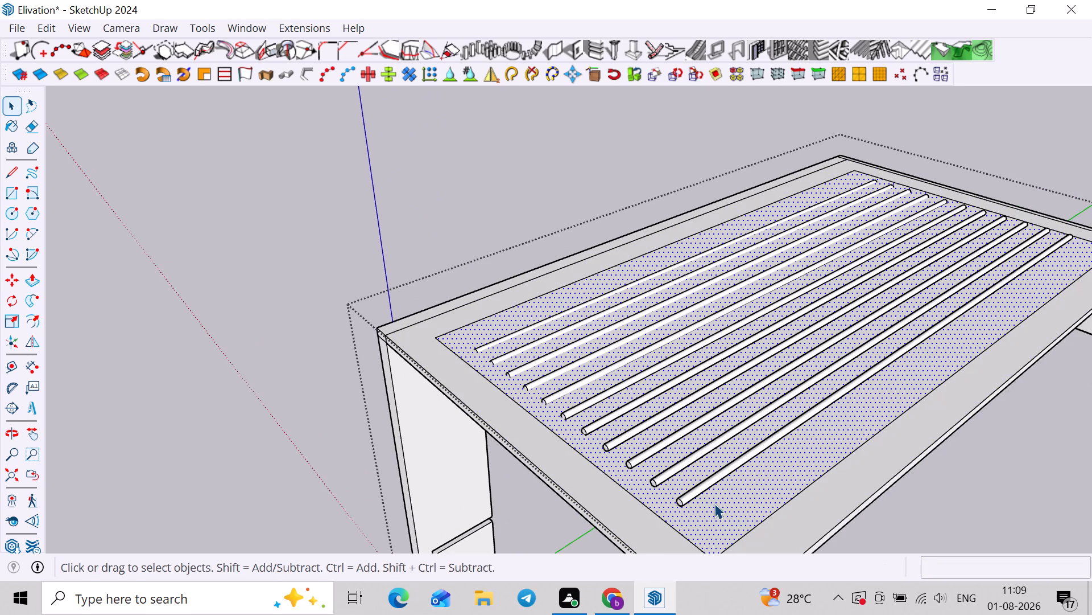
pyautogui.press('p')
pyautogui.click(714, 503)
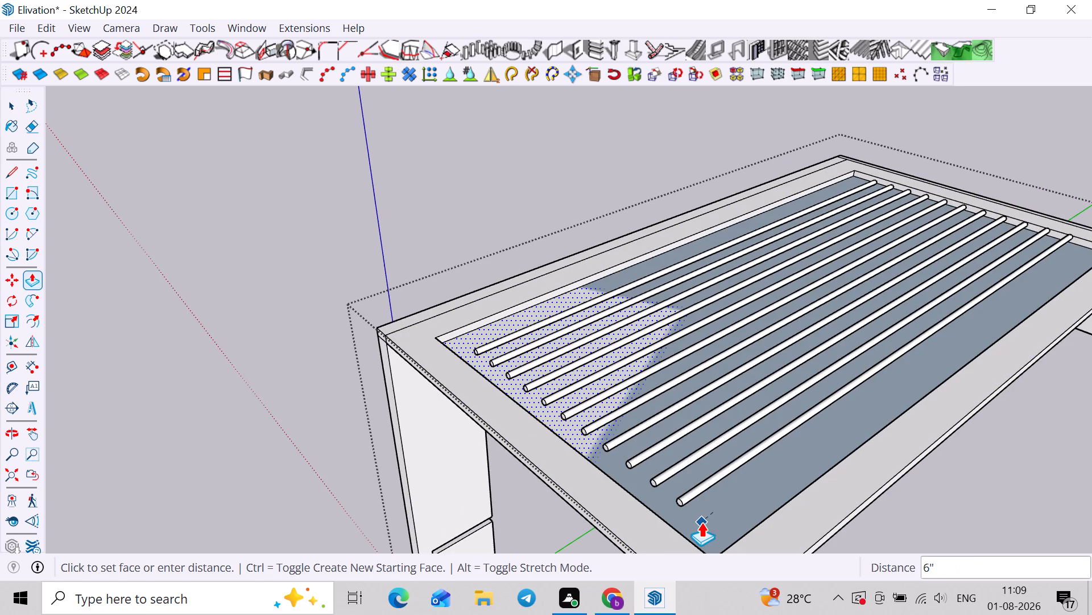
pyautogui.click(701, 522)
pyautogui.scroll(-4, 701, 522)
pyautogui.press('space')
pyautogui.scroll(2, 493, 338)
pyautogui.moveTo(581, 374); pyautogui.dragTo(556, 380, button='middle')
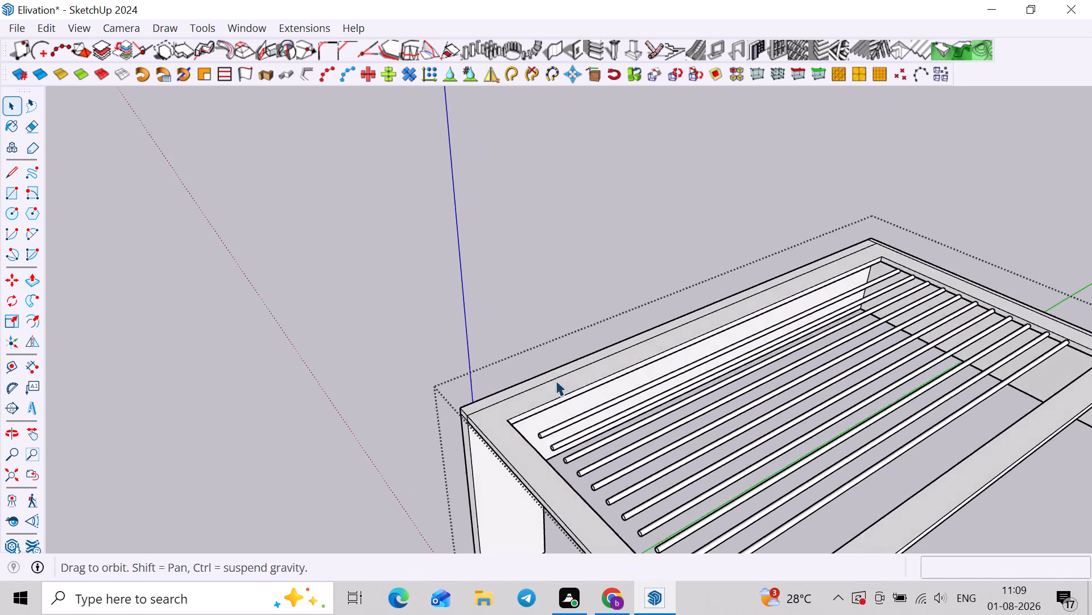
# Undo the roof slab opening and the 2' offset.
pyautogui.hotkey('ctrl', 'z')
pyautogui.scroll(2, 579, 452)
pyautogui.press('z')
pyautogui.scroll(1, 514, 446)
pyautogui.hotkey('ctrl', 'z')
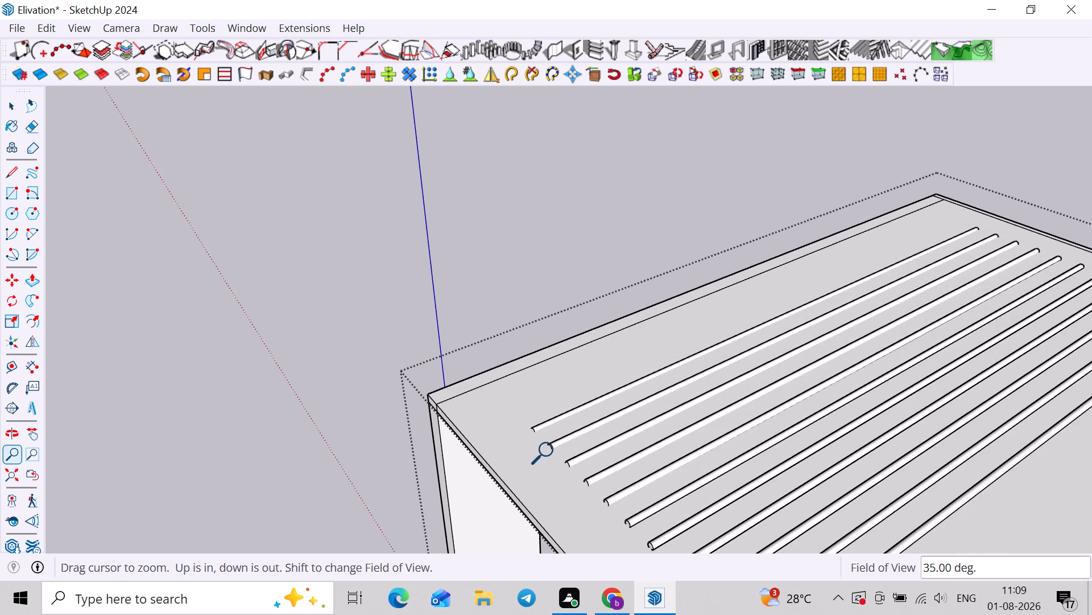
# Offset the outline of the roof slab's top face inward by 3', in line with the slat ends.
pyautogui.keyDown('ctrl'); pyautogui.scroll(2, 530, 453); pyautogui.keyUp('ctrl')
pyautogui.press('space')
pyautogui.press('f')
pyautogui.click(496, 477)
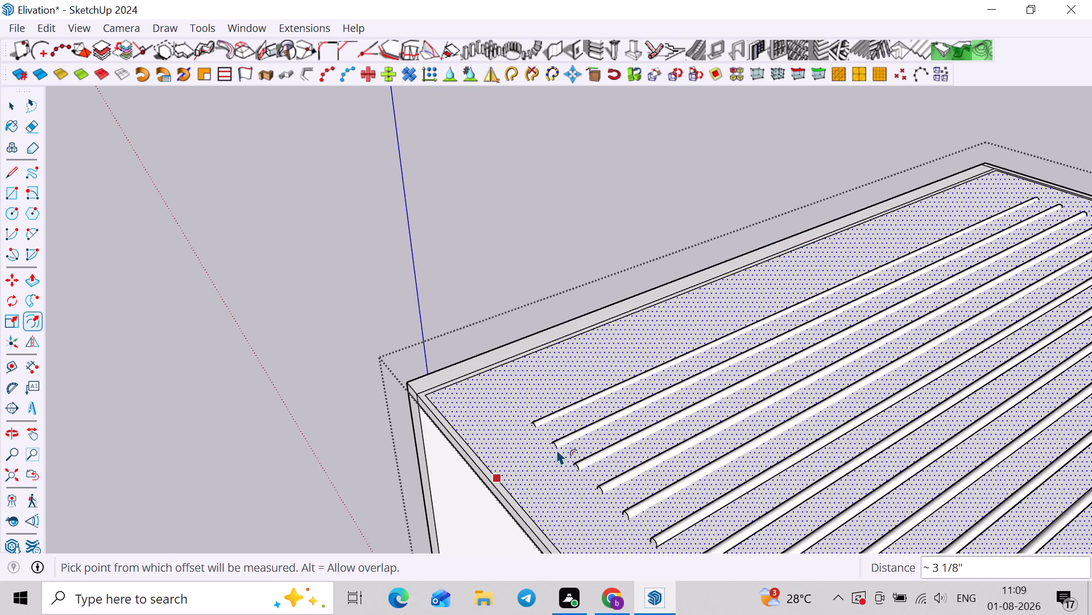
pyautogui.hotkey('ctrl', 'z')
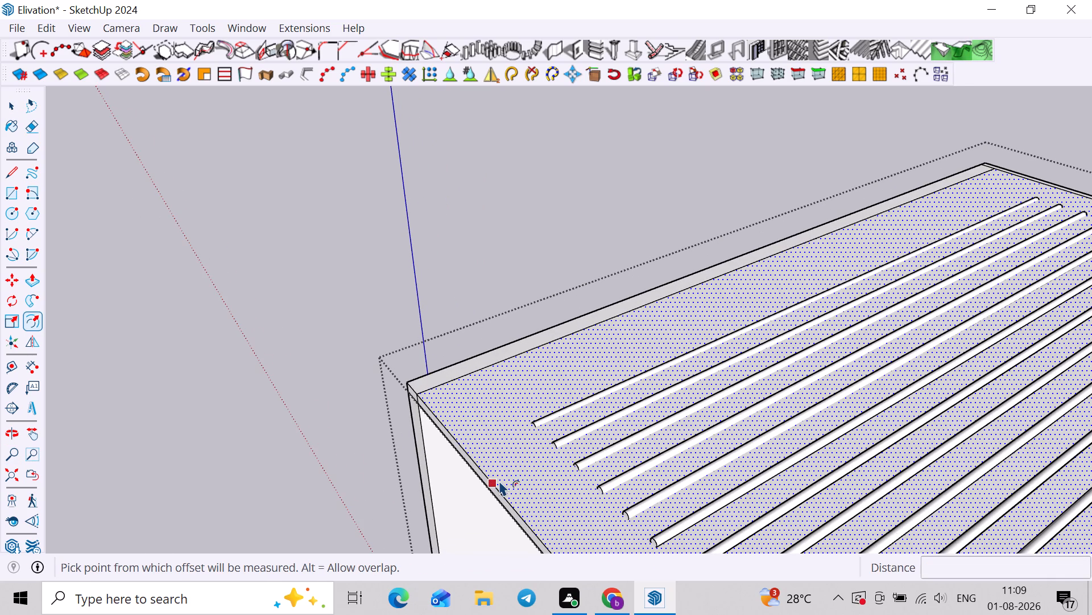
pyautogui.click(499, 481)
pyautogui.hotkey('ctrl', 'z')
pyautogui.click(494, 472)
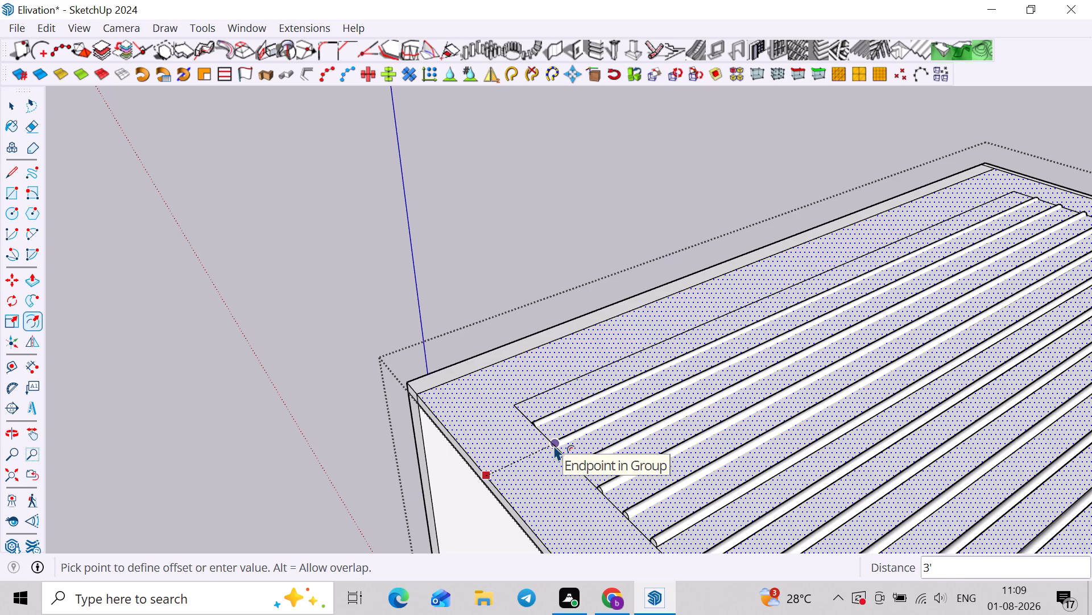
pyautogui.write("3'")
pyautogui.press('Return')
# Push the inset face through the slab's full thickness to open the roof around the slats, and leave the group.
pyautogui.press('space')
pyautogui.scroll(3, 567, 428)
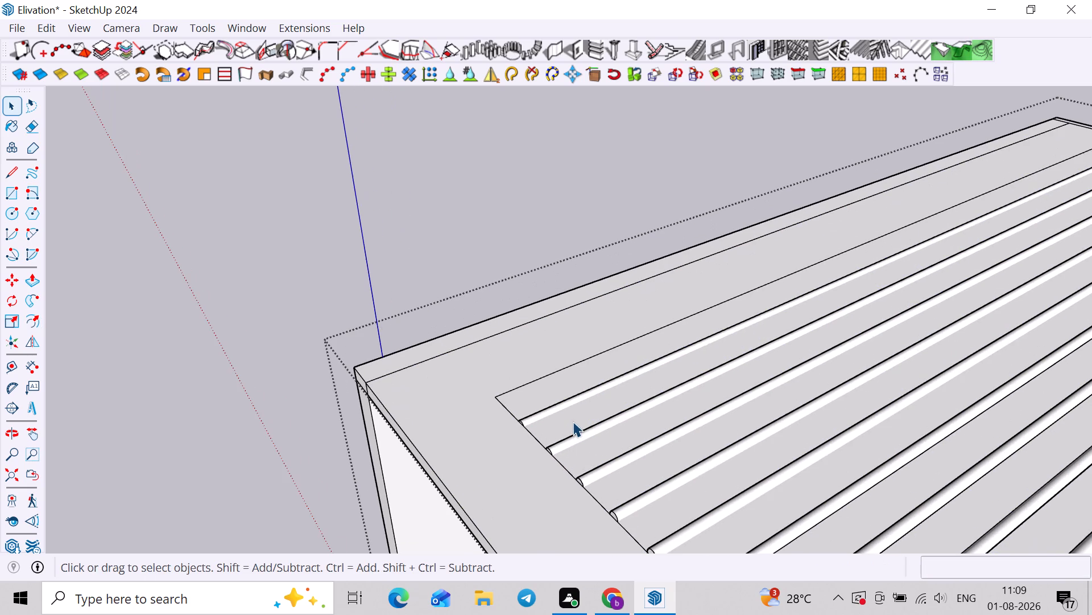
pyautogui.click(573, 421)
pyautogui.press('p')
pyautogui.click(573, 421)
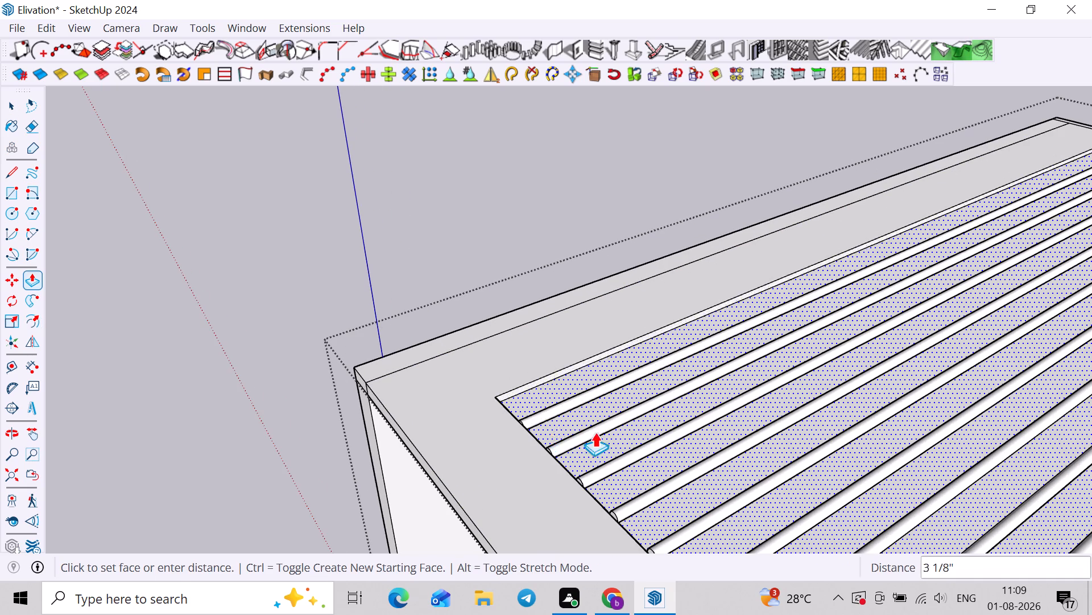
pyautogui.click(636, 478)
pyautogui.scroll(-3, 636, 479)
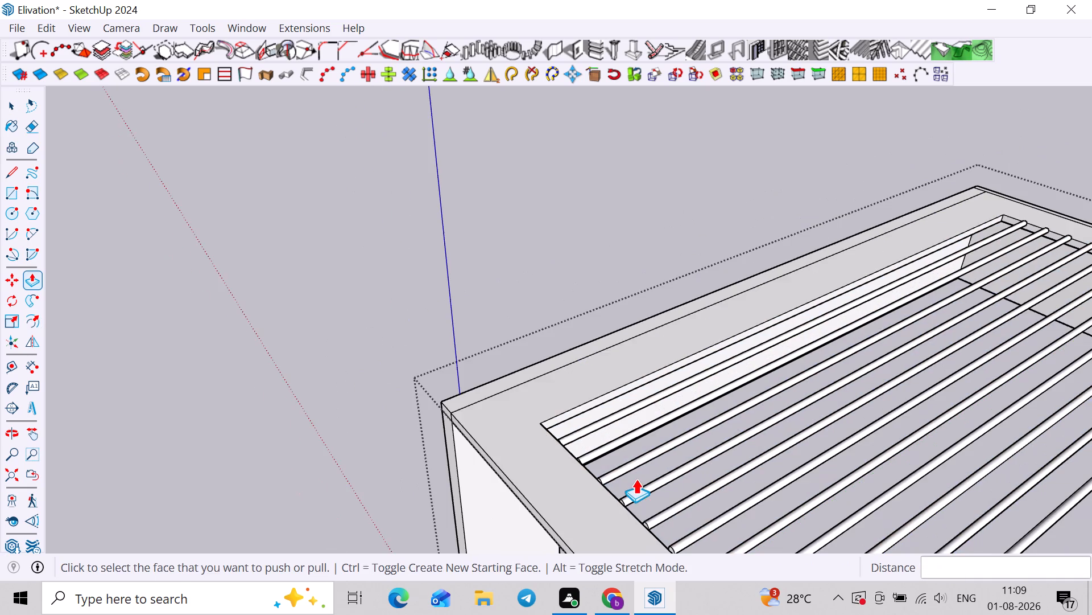
pyautogui.press('space')
pyautogui.click(389, 282)
# Select the canopy group and use Isolate/Reveal to bring back the rest of the building.
pyautogui.moveTo(536, 395); pyautogui.dragTo(759, 372, button='middle')
pyautogui.scroll(-3, 752, 371)
pyautogui.keyDown('shift'); pyautogui.moveTo(765, 363); pyautogui.dragTo(540, 376, button='middle'); pyautogui.keyUp('shift')
pyautogui.moveTo(512, 331); pyautogui.dragTo(746, 286, button='middle')
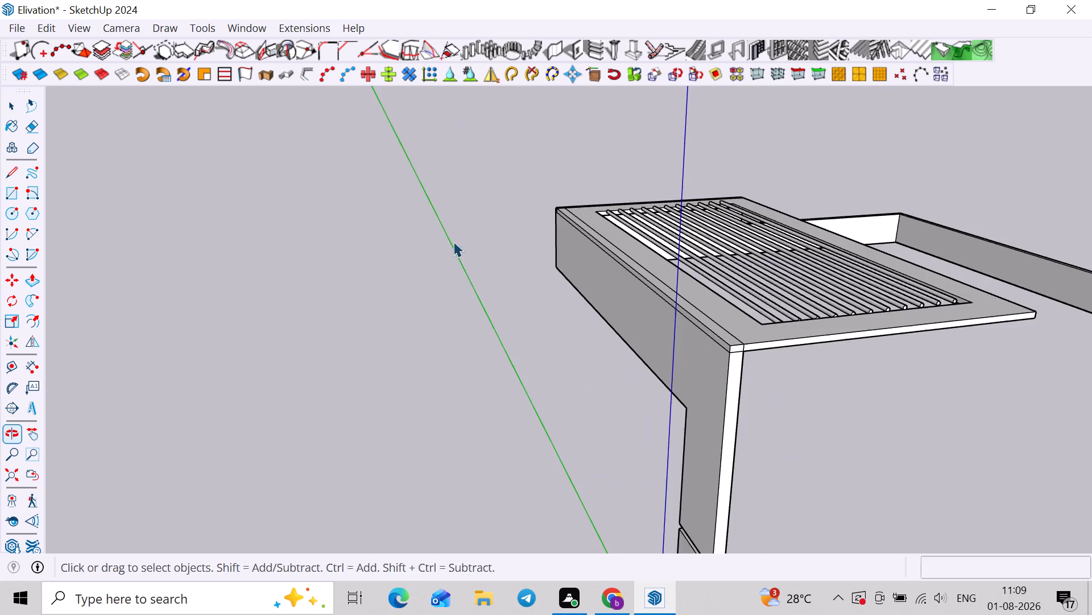
pyautogui.moveTo(431, 238); pyautogui.dragTo(438, 243)
pyautogui.moveTo(750, 349); pyautogui.dragTo(498, 321, button='middle')
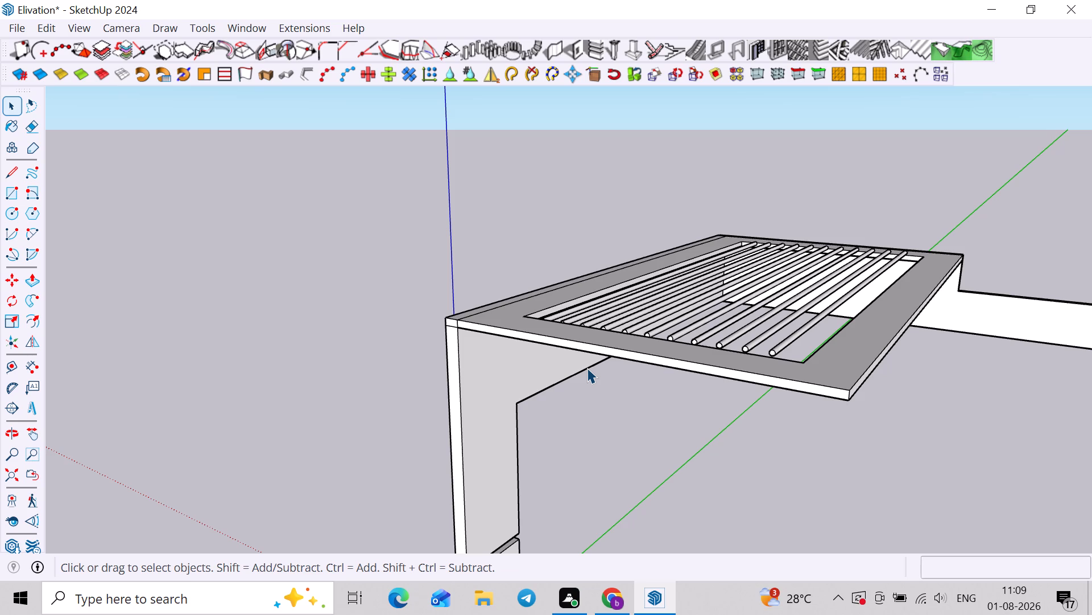
pyautogui.scroll(-4, 681, 345)
pyautogui.scroll(2, 823, 302)
pyautogui.click(816, 321)
pyautogui.rightClick(818, 323)
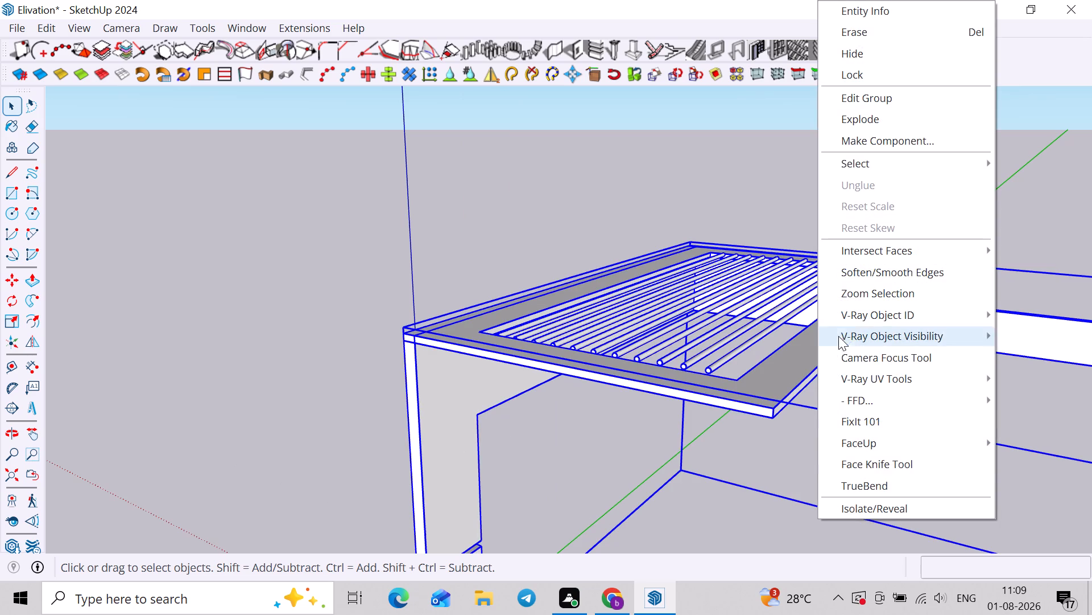
pyautogui.click(851, 504)
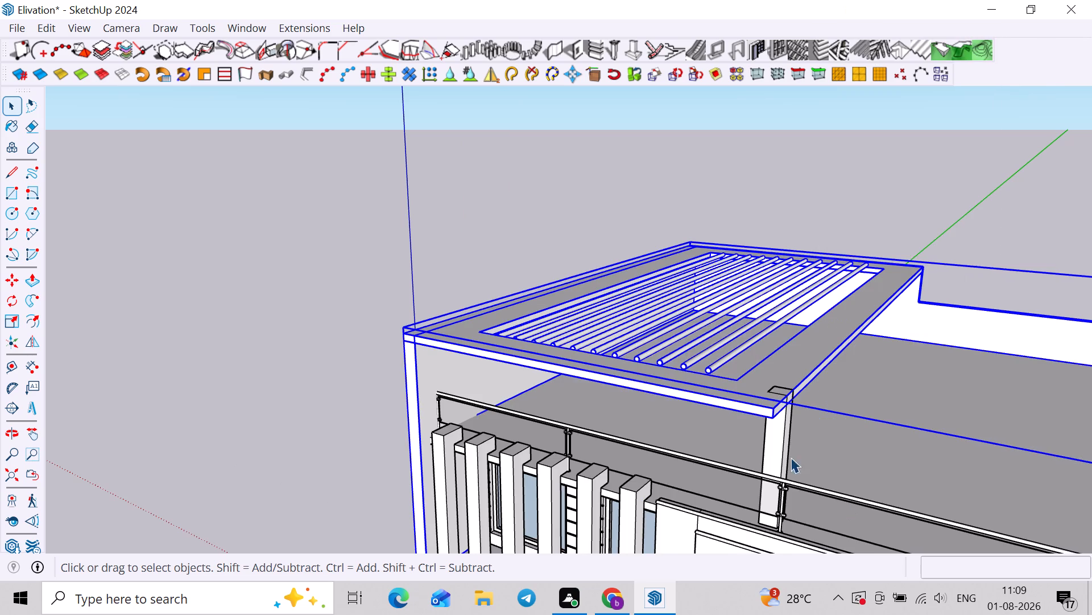
pyautogui.click(415, 75)
pyautogui.moveTo(743, 343); pyautogui.dragTo(899, 209, button='middle')
pyautogui.click(468, 204)
# Push the top of the column under the canopy's front corner down 6" to the underside of the slab.
pyautogui.moveTo(554, 247); pyautogui.dragTo(488, 306, button='middle')
pyautogui.scroll(3, 739, 290)
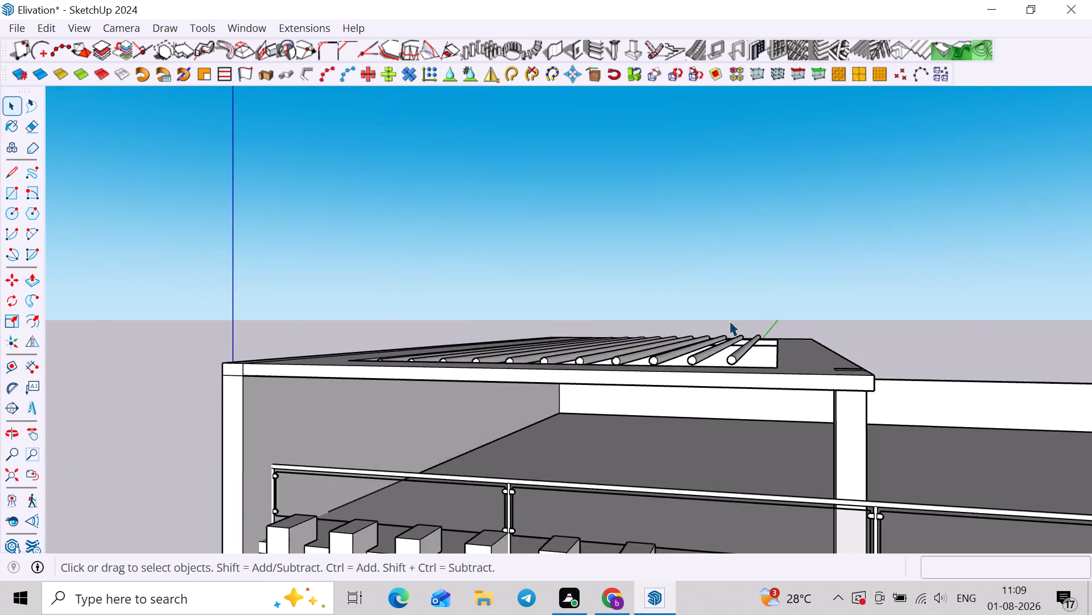
pyautogui.moveTo(731, 333); pyautogui.dragTo(536, 417, button='middle')
pyautogui.scroll(1, 619, 432)
pyautogui.keyDown('shift'); pyautogui.moveTo(620, 432); pyautogui.dragTo(685, 292, button='middle'); pyautogui.keyUp('shift')
pyautogui.scroll(2, 638, 392)
pyautogui.doubleClick(718, 318)
pyautogui.keyDown('shift'); pyautogui.moveTo(752, 265); pyautogui.dragTo(653, 347, button='middle'); pyautogui.keyUp('shift')
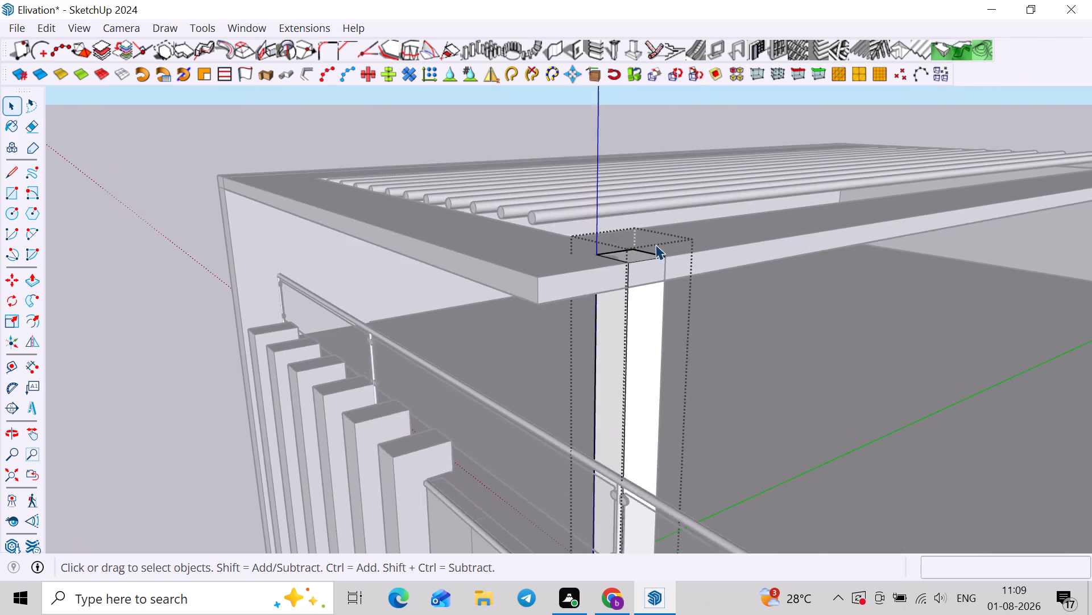
pyautogui.scroll(2, 654, 254)
pyautogui.press('p')
pyautogui.click(628, 259)
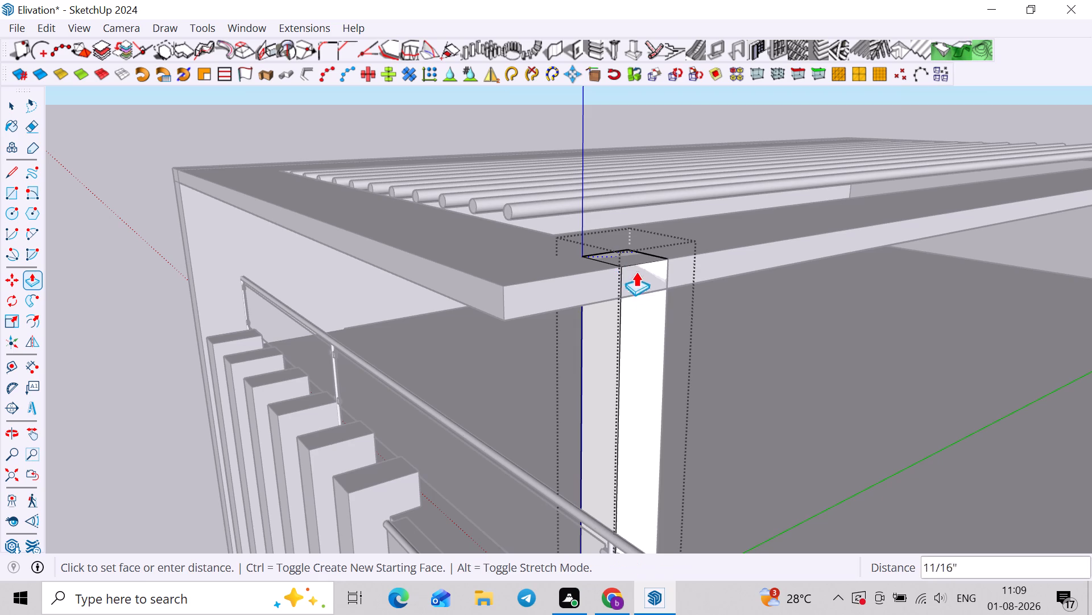
pyautogui.click(672, 289)
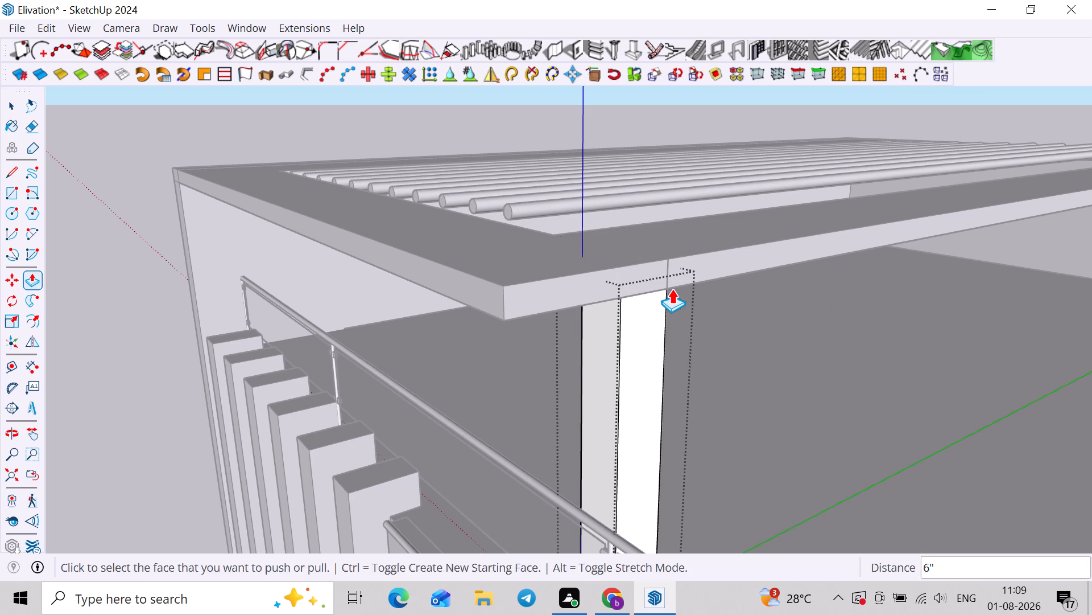
pyautogui.press('space')
pyautogui.click(244, 136)
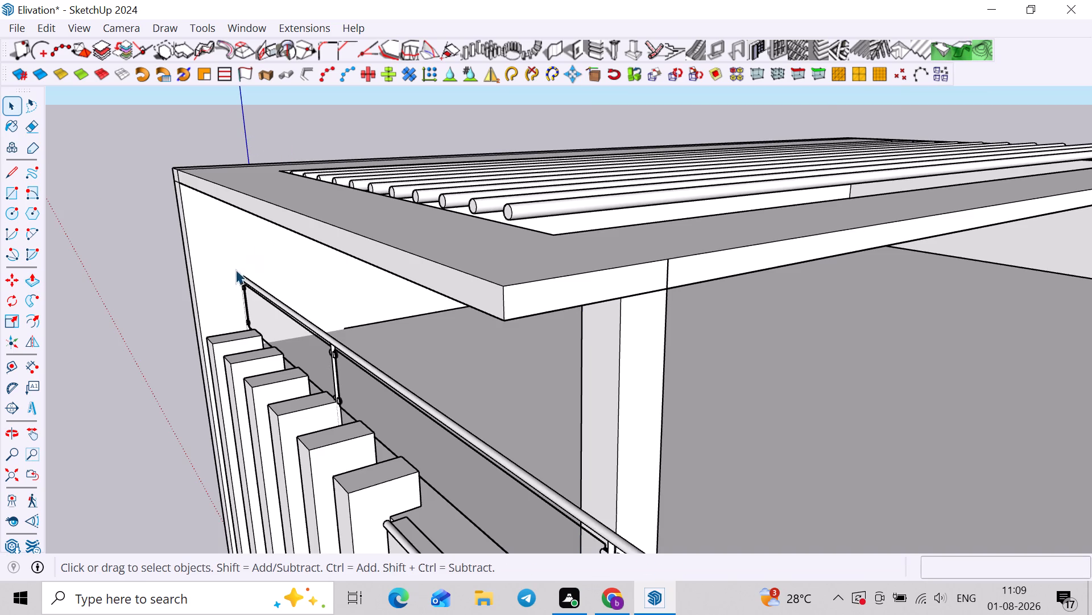
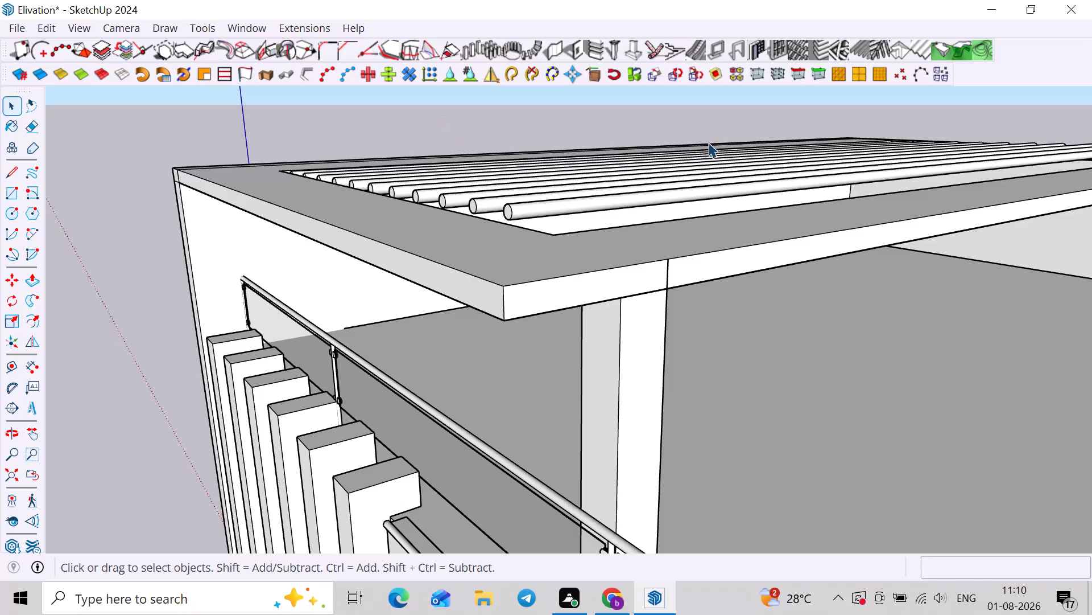
# Open the canopy group and select all of the roof slats inside it.
pyautogui.click(551, 199)
pyautogui.tripleClick(545, 204)
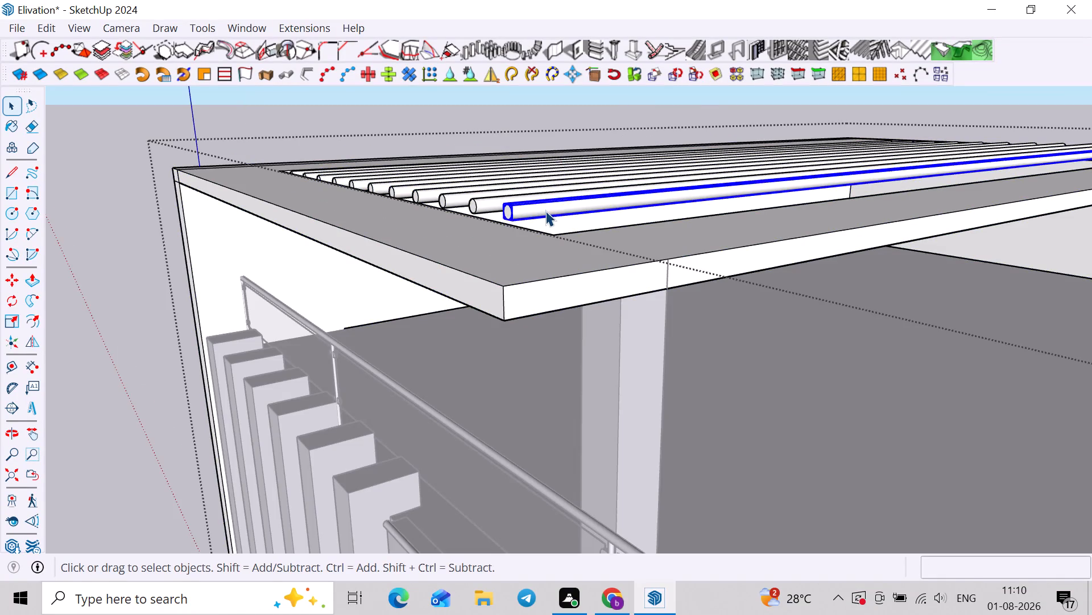
pyautogui.moveTo(543, 211); pyautogui.dragTo(378, 252, button='middle')
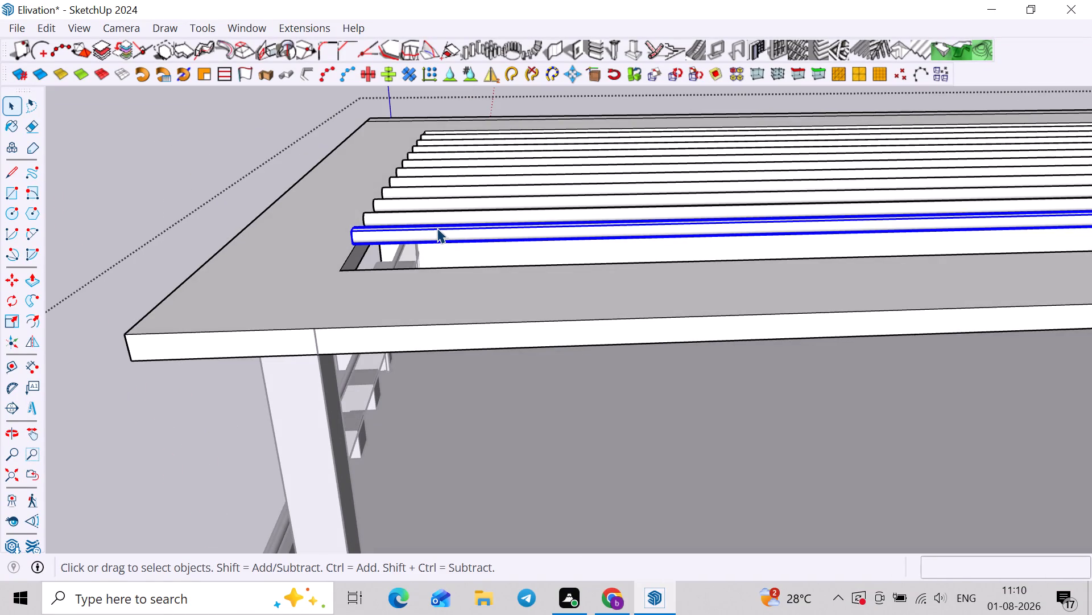
pyautogui.keyDown('shift'); pyautogui.click(437, 215); pyautogui.keyUp('shift')
pyautogui.keyDown('shift'); pyautogui.click(440, 207); pyautogui.keyUp('shift')
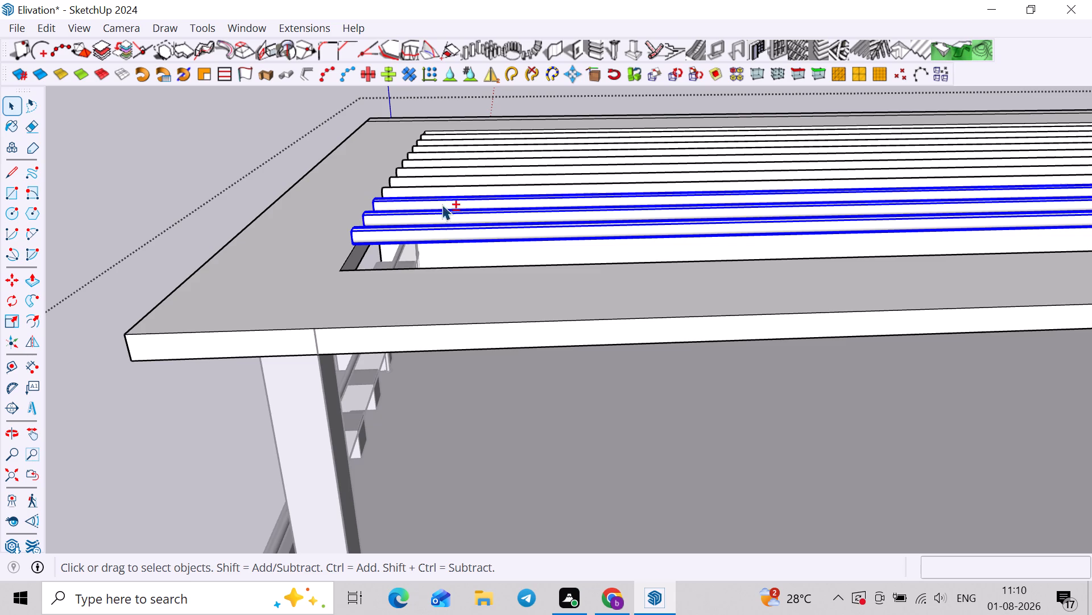
pyautogui.keyDown('shift'); pyautogui.click(452, 189); pyautogui.keyUp('shift')
pyautogui.keyDown('shift'); pyautogui.click(460, 175); pyautogui.keyUp('shift')
pyautogui.keyDown('shift'); pyautogui.moveTo(465, 178); pyautogui.dragTo(382, 261, button='middle'); pyautogui.keyUp('shift')
pyautogui.keyDown('shift'); pyautogui.scroll(3, 380, 260); pyautogui.keyUp('shift')
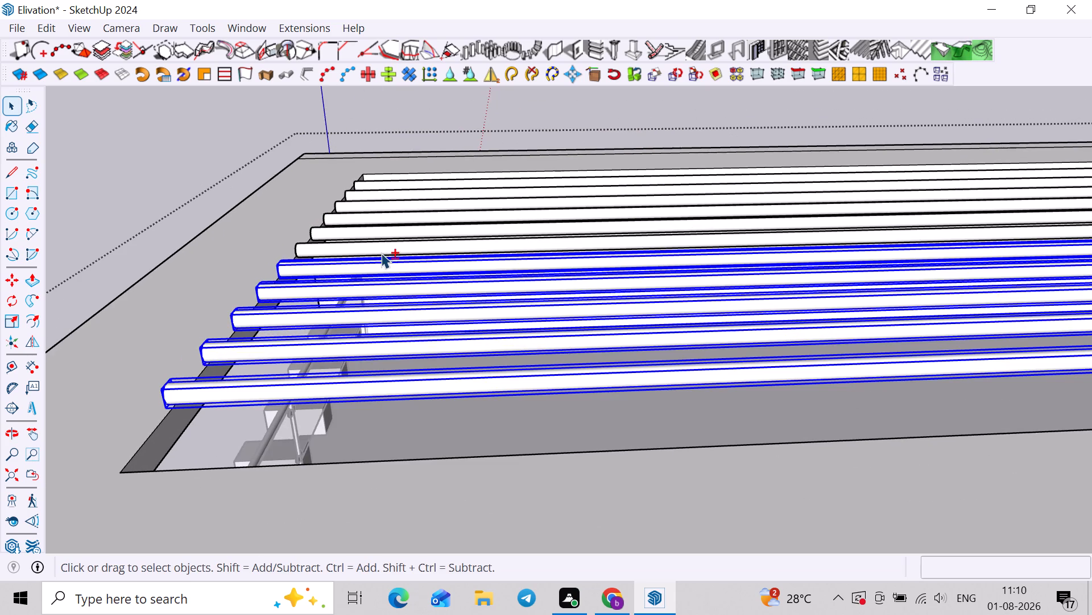
pyautogui.keyDown('shift'); pyautogui.click(388, 243); pyautogui.keyUp('shift')
pyautogui.keyDown('shift'); pyautogui.click(396, 224); pyautogui.keyUp('shift')
pyautogui.keyDown('shift'); pyautogui.click(402, 212); pyautogui.keyUp('shift')
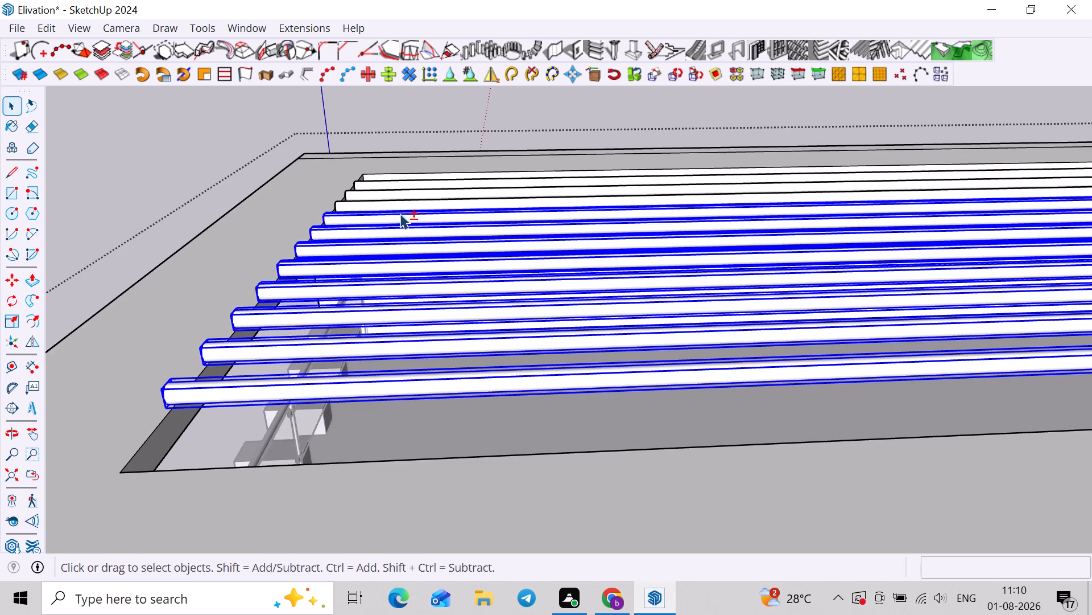
pyautogui.keyDown('shift'); pyautogui.click(400, 207); pyautogui.keyUp('shift')
pyautogui.keyDown('shift'); pyautogui.click(399, 191); pyautogui.keyUp('shift')
pyautogui.keyDown('shift'); pyautogui.click(401, 178); pyautogui.keyUp('shift')
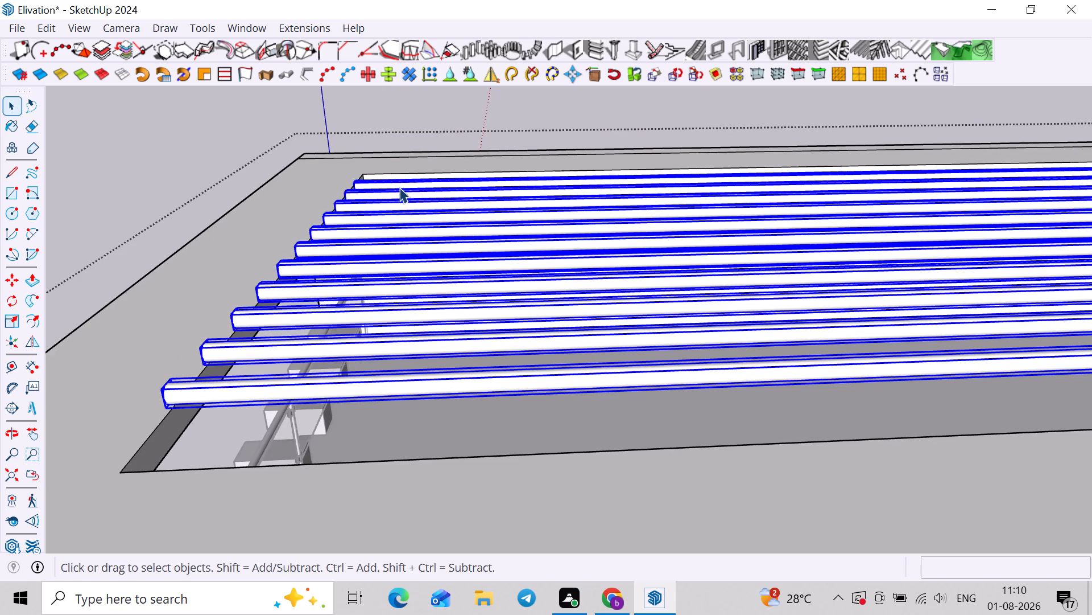
pyautogui.scroll(3, 399, 187)
pyautogui.moveTo(422, 210); pyautogui.dragTo(350, 304, button='middle')
pyautogui.scroll(-7, 369, 276)
pyautogui.keyDown('shift'); pyautogui.moveTo(380, 306); pyautogui.dragTo(450, 204, button='middle'); pyautogui.keyUp('shift')
pyautogui.scroll(2, 372, 362)
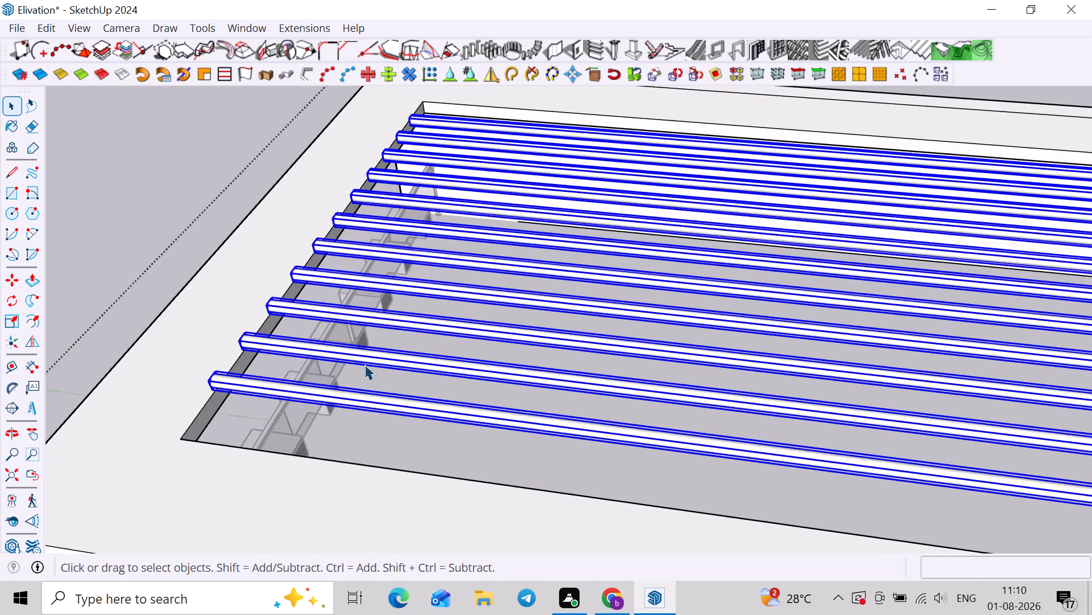
pyautogui.moveTo(363, 364); pyautogui.dragTo(403, 309, button='middle')
pyautogui.scroll(-3, 411, 305)
pyautogui.moveTo(380, 329); pyautogui.dragTo(446, 315, button='middle')
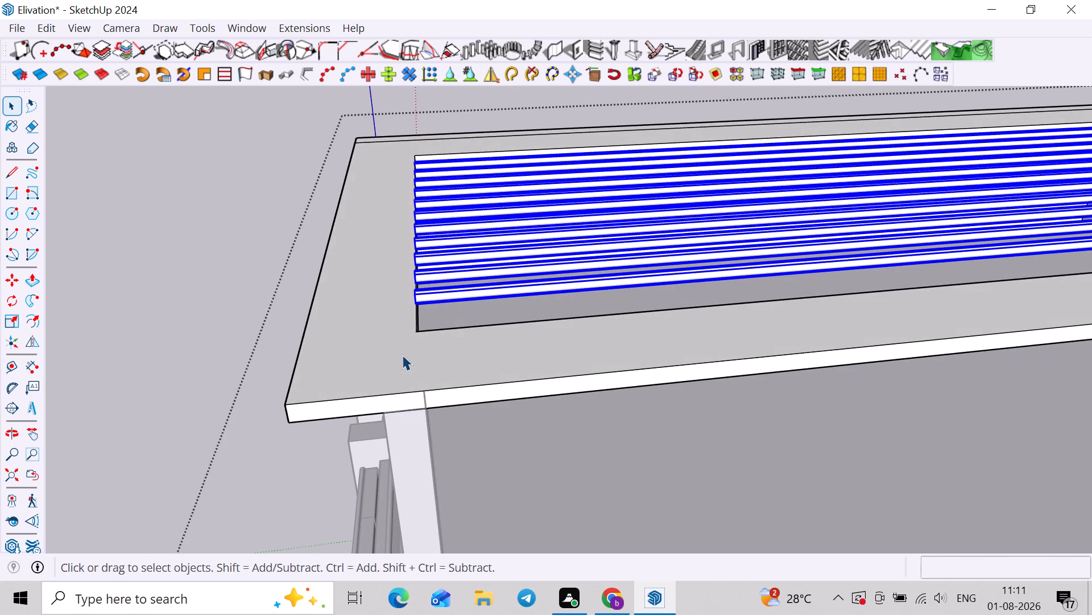
# Push/pull the top face of the canopy's slab frame up 7 13/16" to the level of the slats.
pyautogui.press('p')
pyautogui.click(384, 367)
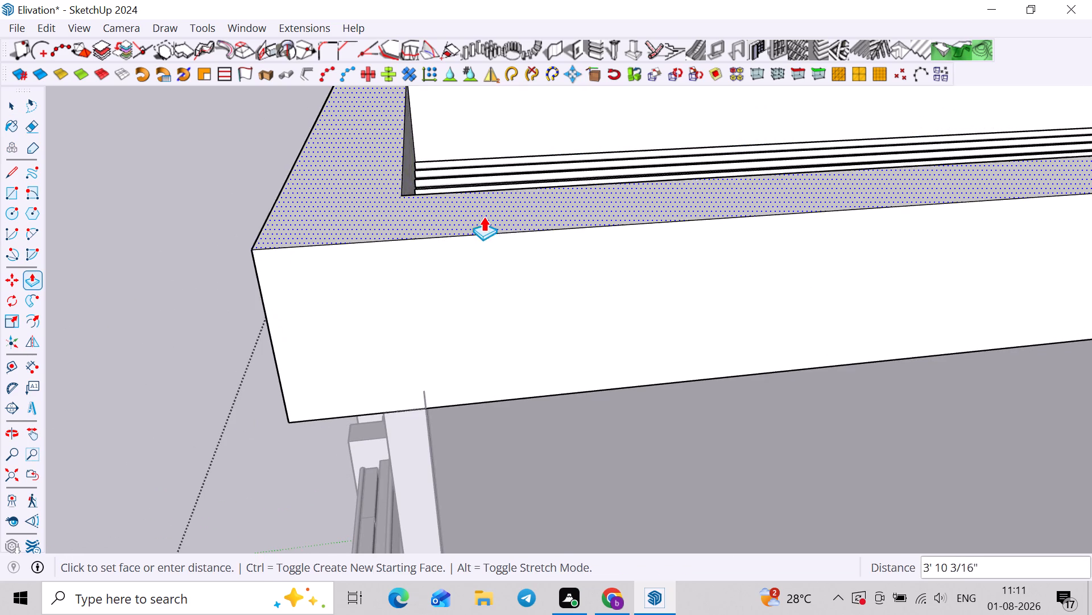
pyautogui.moveTo(481, 218); pyautogui.dragTo(253, 361, button='middle')
pyautogui.click(512, 292)
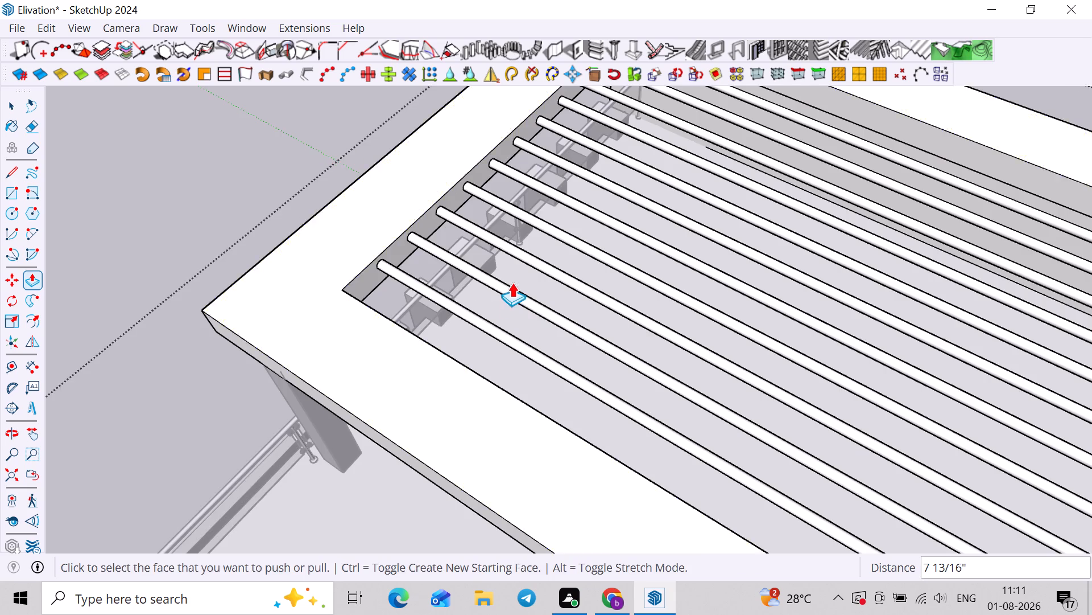
# Pull the lower strip along the slab's wall-side edge up flush with the raised top face, and leave the group.
pyautogui.scroll(-3, 512, 282)
pyautogui.keyDown('shift'); pyautogui.moveTo(564, 245); pyautogui.dragTo(464, 383, button='middle'); pyautogui.keyUp('shift')
pyautogui.scroll(5, 504, 211)
pyautogui.click(544, 196)
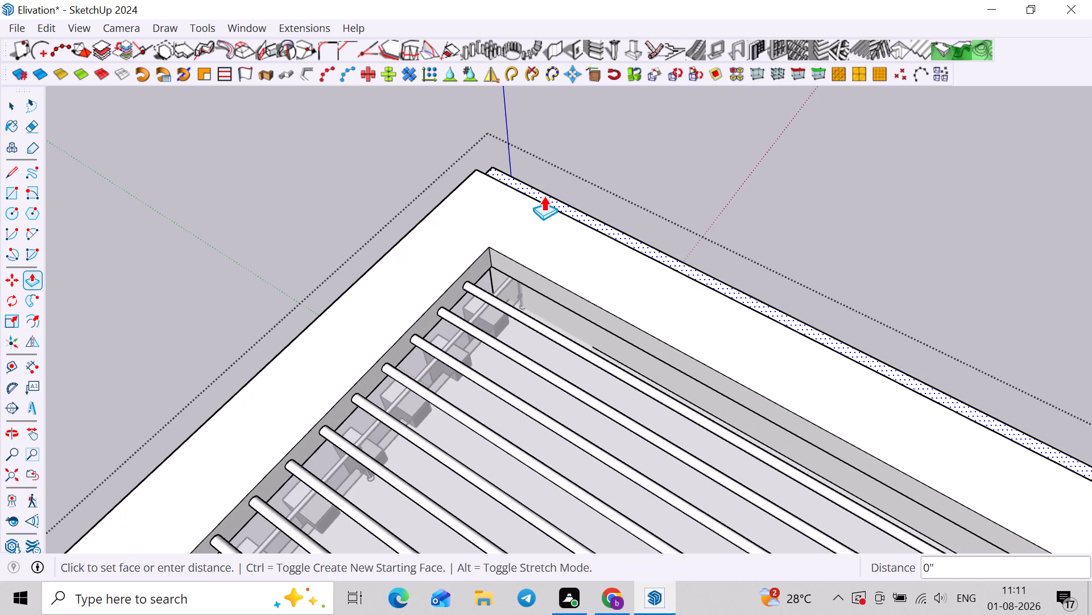
pyautogui.click(486, 205)
pyautogui.scroll(-4, 486, 205)
pyautogui.press('space')
pyautogui.click(697, 194)
# Examine the raised canopy slab, its slats and the front column from several sides.
pyautogui.scroll(-4, 653, 286)
pyautogui.moveTo(531, 354); pyautogui.dragTo(943, 253, button='middle')
pyautogui.scroll(1, 943, 253)
pyautogui.scroll(-3, 800, 310)
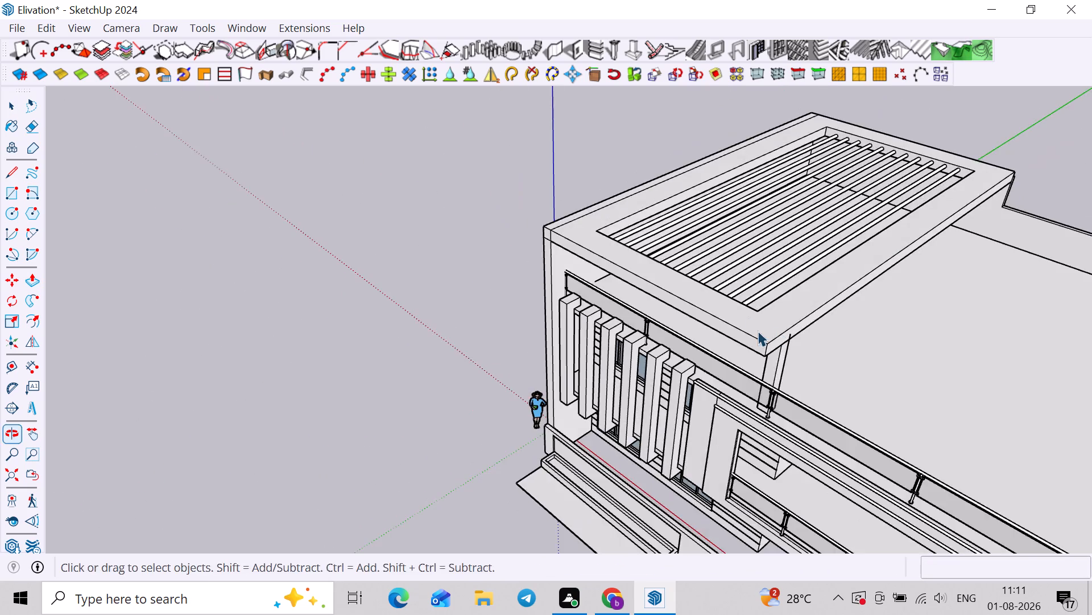
pyautogui.moveTo(748, 309); pyautogui.dragTo(787, 195, button='middle')
pyautogui.moveTo(712, 307); pyautogui.dragTo(920, 230, button='middle')
pyautogui.keyDown('shift'); pyautogui.moveTo(882, 225); pyautogui.dragTo(746, 288, button='middle'); pyautogui.keyUp('shift')
pyautogui.moveTo(740, 296); pyautogui.dragTo(571, 263, button='middle')
pyautogui.scroll(7, 664, 243)
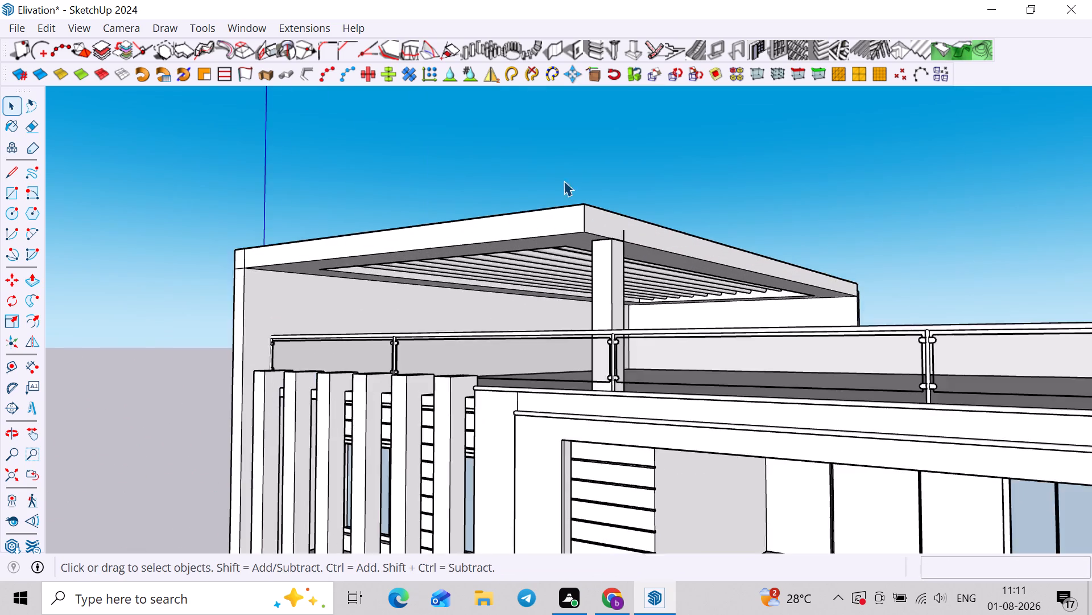
pyautogui.scroll(6, 564, 181)
pyautogui.moveTo(644, 256); pyautogui.dragTo(562, 305, button='middle')
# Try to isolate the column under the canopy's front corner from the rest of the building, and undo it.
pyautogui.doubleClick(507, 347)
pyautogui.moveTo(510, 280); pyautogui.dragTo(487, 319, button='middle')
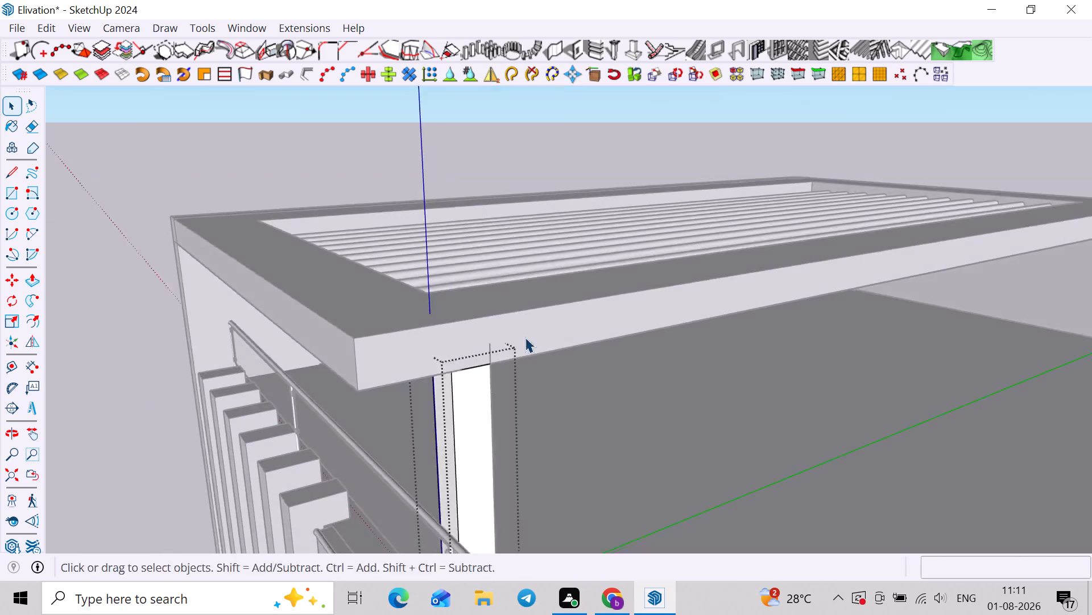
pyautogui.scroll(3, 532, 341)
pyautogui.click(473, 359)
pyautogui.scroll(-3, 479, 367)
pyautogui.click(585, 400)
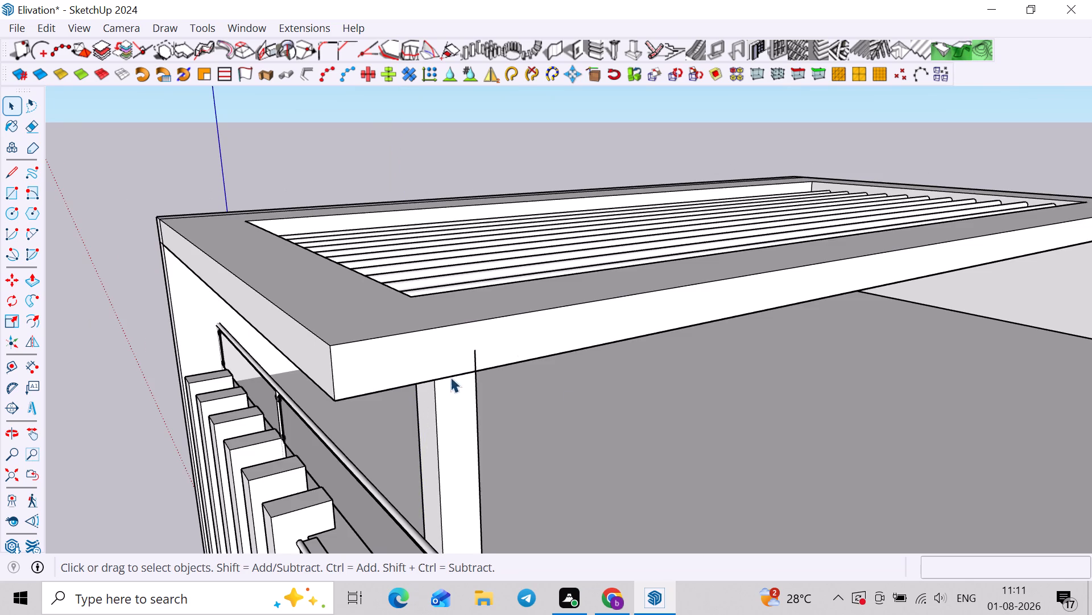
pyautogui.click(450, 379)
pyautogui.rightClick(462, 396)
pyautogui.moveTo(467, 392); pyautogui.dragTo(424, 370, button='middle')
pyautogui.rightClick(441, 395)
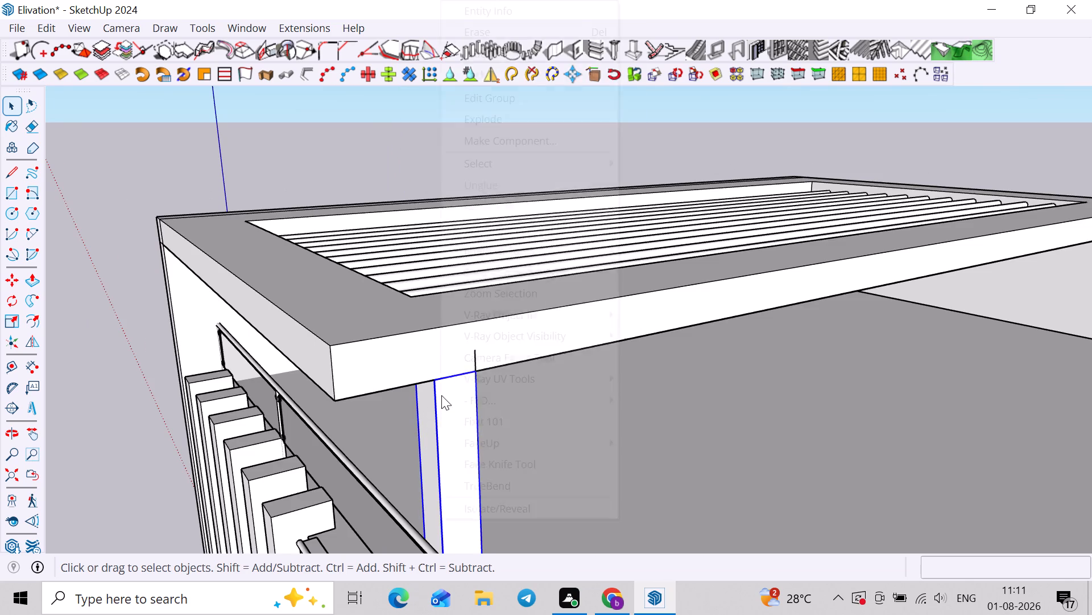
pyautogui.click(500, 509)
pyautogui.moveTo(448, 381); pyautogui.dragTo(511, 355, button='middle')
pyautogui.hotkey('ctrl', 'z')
# Delete the stray vertical edge that projects above the column onto the slab's side face.
pyautogui.scroll(2, 460, 402)
pyautogui.click(483, 352)
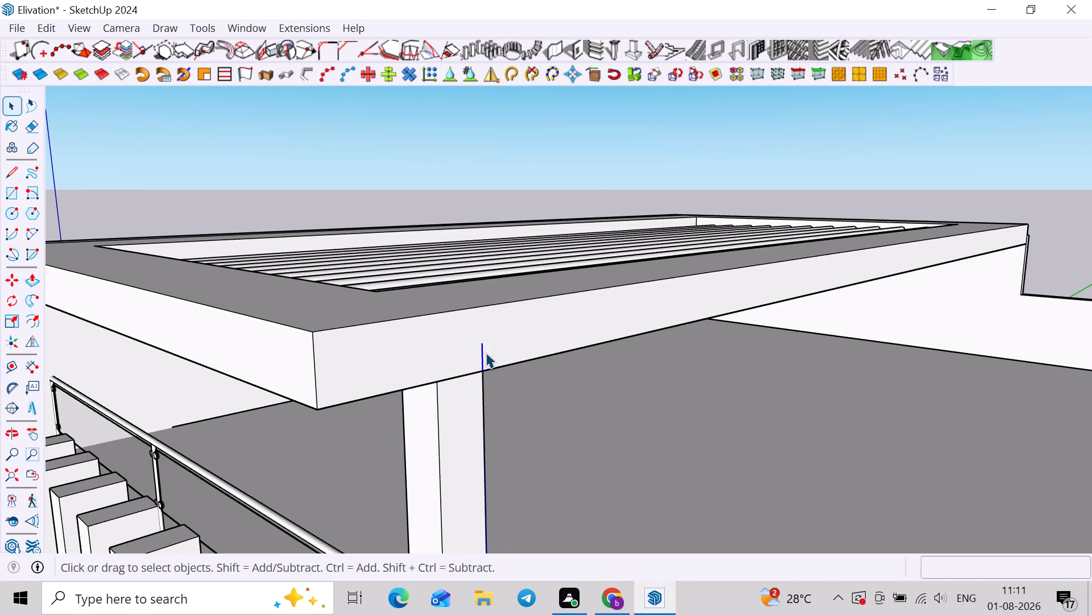
pyautogui.press('Delete')
pyautogui.scroll(-8, 489, 347)
pyautogui.click(793, 215)
# Open the canopy group at the rear corner and push the slab's underside up 6" to the wall's top corner.
pyautogui.scroll(-3, 781, 269)
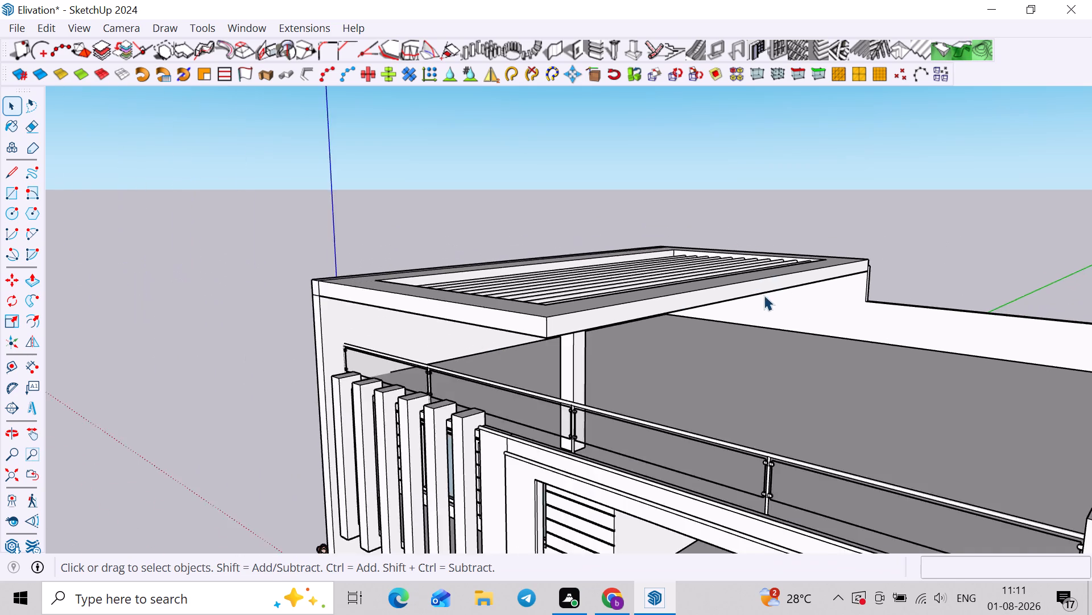
pyautogui.moveTo(772, 290); pyautogui.dragTo(346, 278, button='middle')
pyautogui.moveTo(692, 290); pyautogui.dragTo(607, 329, button='middle')
pyautogui.scroll(5, 746, 372)
pyautogui.keyDown('shift'); pyautogui.moveTo(755, 452); pyautogui.dragTo(668, 297, button='middle'); pyautogui.keyUp('shift')
pyautogui.scroll(2, 713, 379)
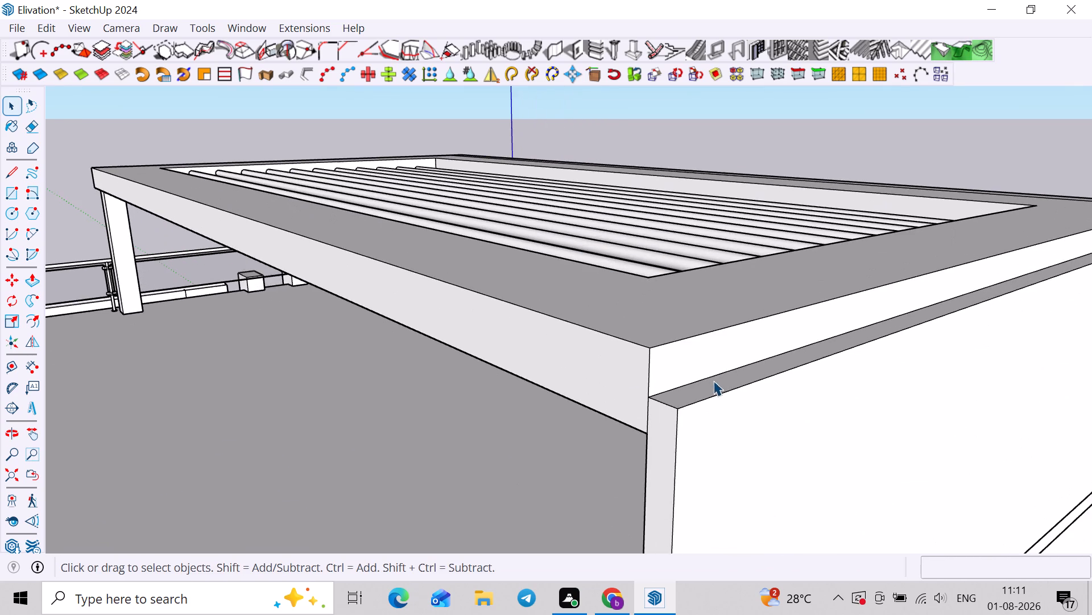
pyautogui.doubleClick(713, 372)
pyautogui.moveTo(684, 375); pyautogui.dragTo(879, 183, button='middle')
pyautogui.moveTo(675, 396); pyautogui.dragTo(769, 391, button='middle')
pyautogui.scroll(2, 636, 448)
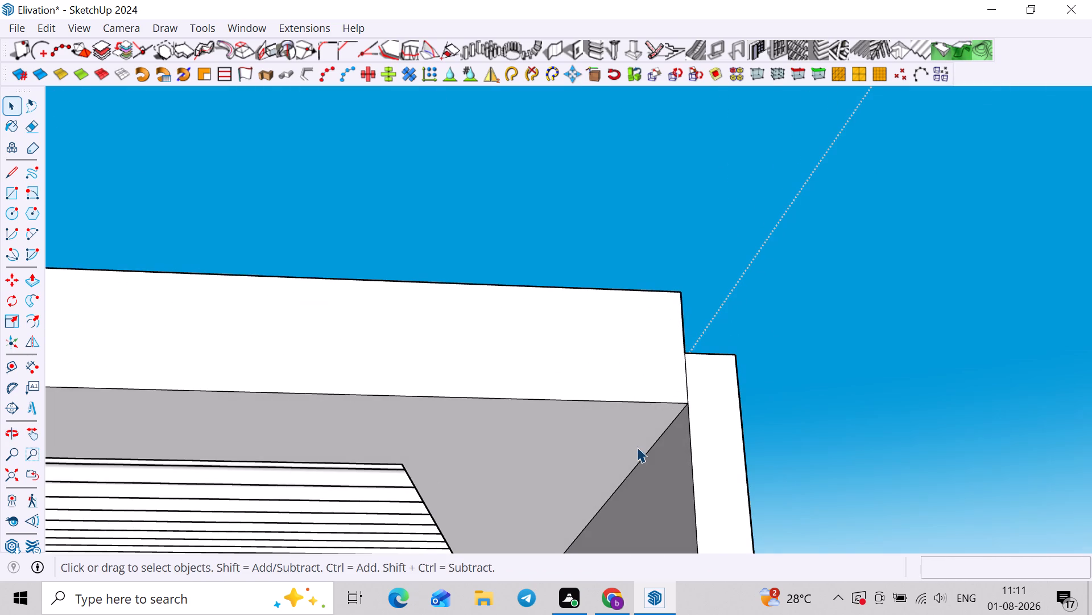
pyautogui.press('p')
pyautogui.click(642, 428)
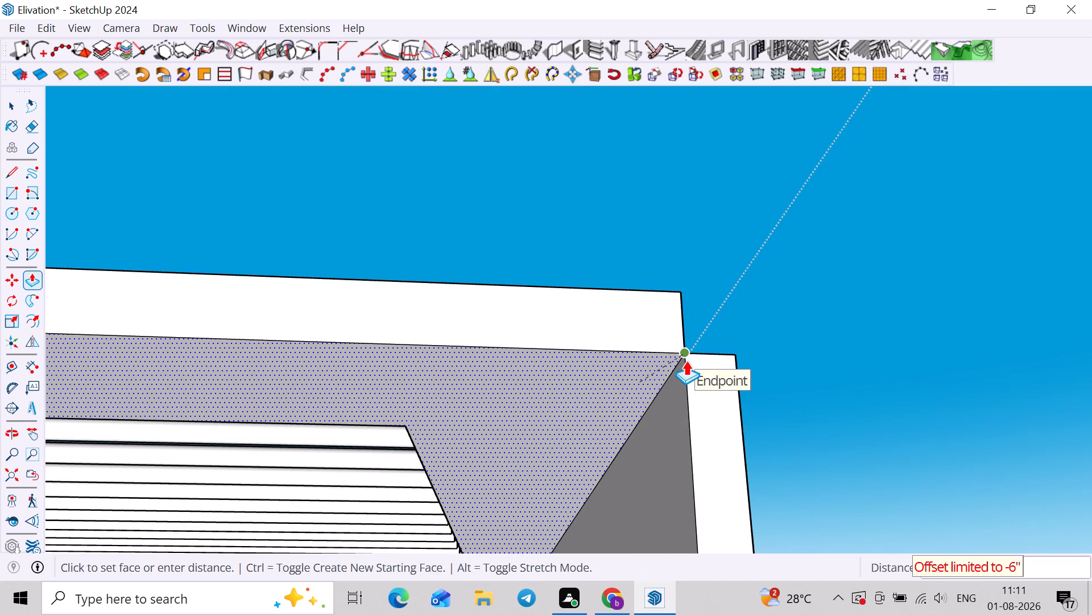
pyautogui.click(686, 360)
pyautogui.scroll(-3, 686, 360)
pyautogui.moveTo(696, 344); pyautogui.dragTo(543, 423, button='middle')
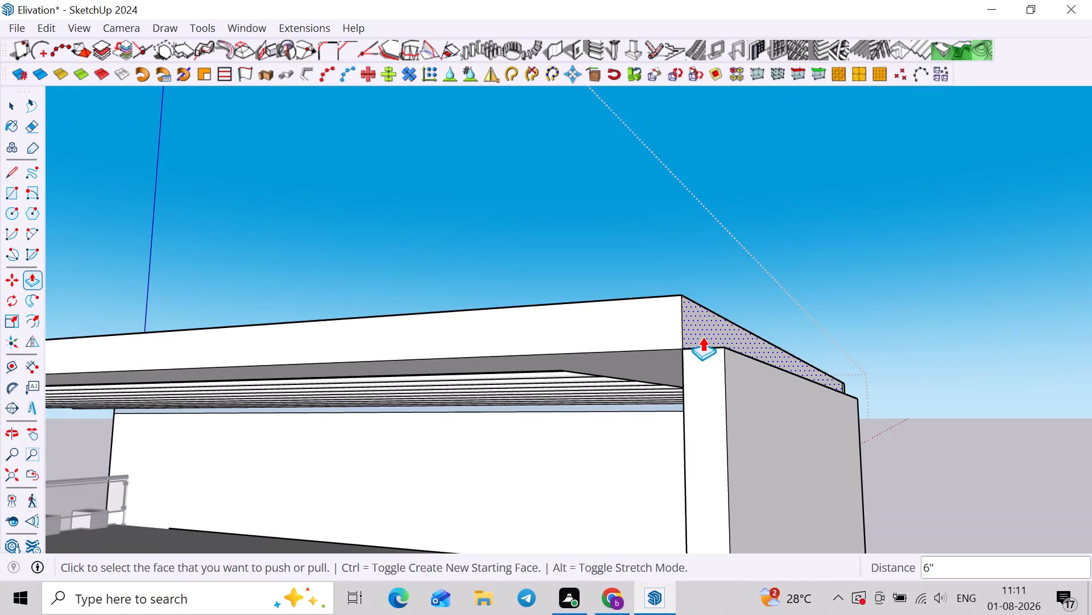
# Pull the slab's side face out to the outer face of the supporting wall, and leave the group.
pyautogui.click(702, 337)
pyautogui.click(730, 351)
pyautogui.scroll(-5, 747, 307)
pyautogui.press('space')
pyautogui.click(851, 248)
# Reopen the group and pull the small end face in the slab's rear corner notch 1' out to the slab's edge.
pyautogui.scroll(-6, 514, 465)
pyautogui.moveTo(413, 466); pyautogui.dragTo(825, 524, button='middle')
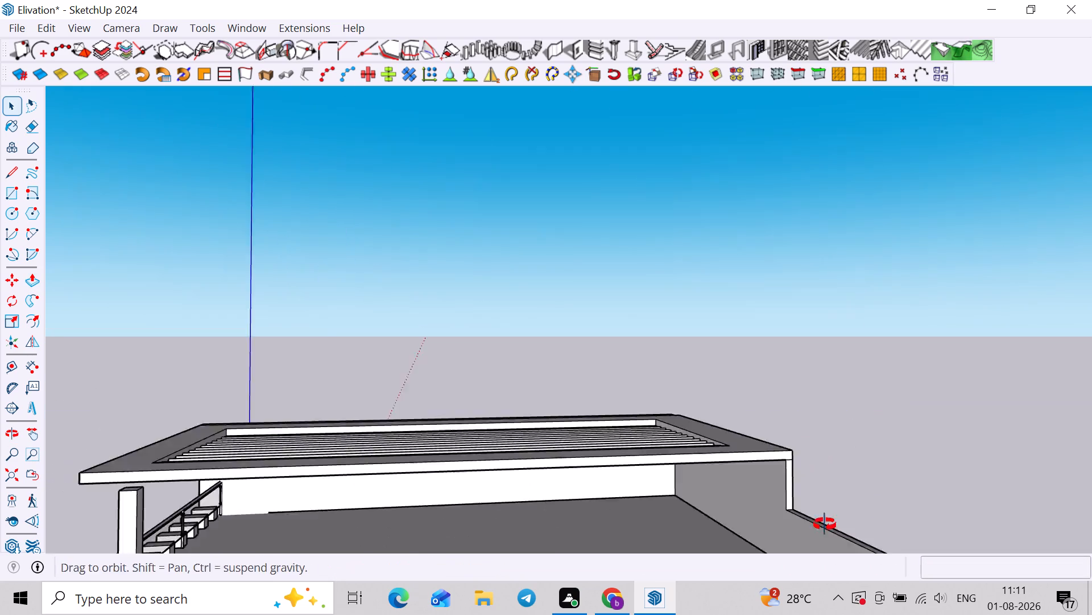
pyautogui.moveTo(825, 524); pyautogui.dragTo(855, 517, button='middle')
pyautogui.scroll(-5, 780, 508)
pyautogui.keyDown('shift'); pyautogui.moveTo(653, 484); pyautogui.dragTo(687, 374, button='middle'); pyautogui.keyUp('shift')
pyautogui.moveTo(623, 468); pyautogui.dragTo(907, 533, button='middle')
pyautogui.moveTo(557, 363); pyautogui.dragTo(835, 458, button='middle')
pyautogui.scroll(5, 407, 282)
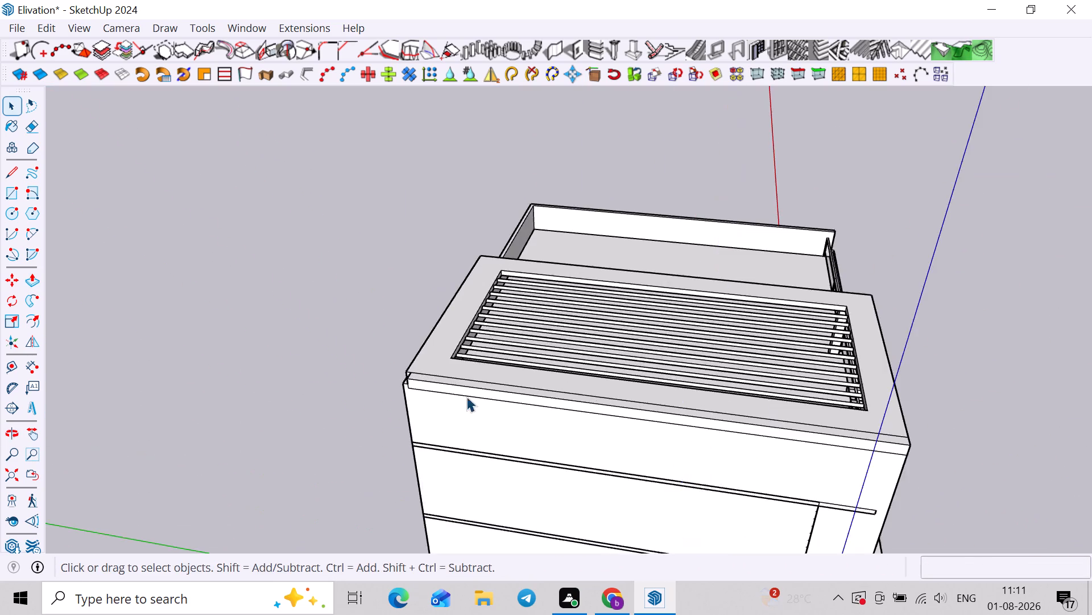
pyautogui.scroll(2, 466, 396)
pyautogui.moveTo(415, 423); pyautogui.dragTo(679, 408, button='middle')
pyautogui.scroll(9, 606, 392)
pyautogui.doubleClick(715, 335)
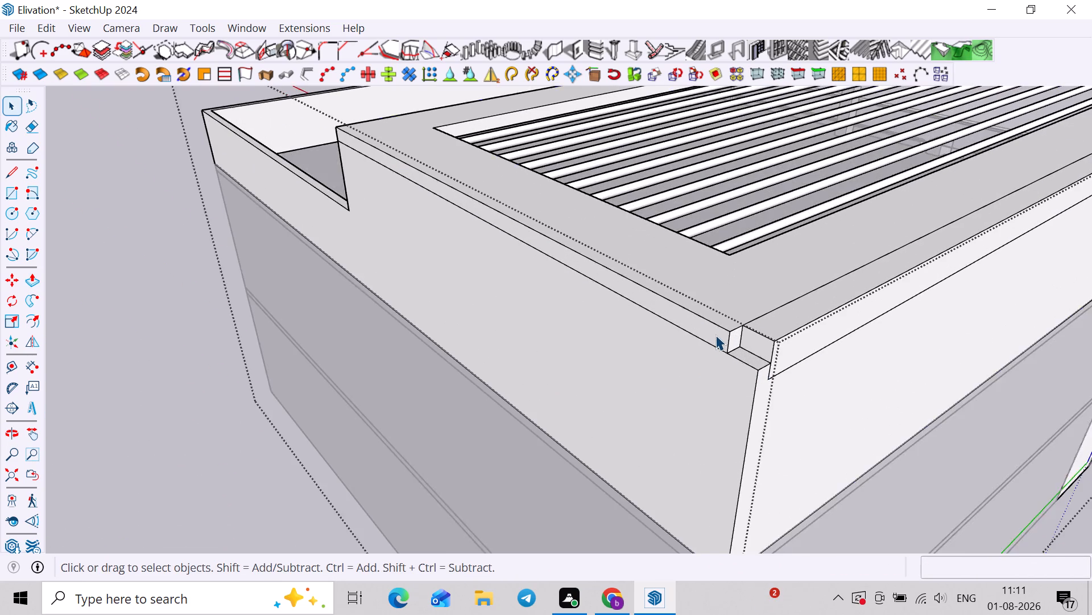
pyautogui.scroll(2, 715, 335)
pyautogui.press('p')
pyautogui.click(734, 334)
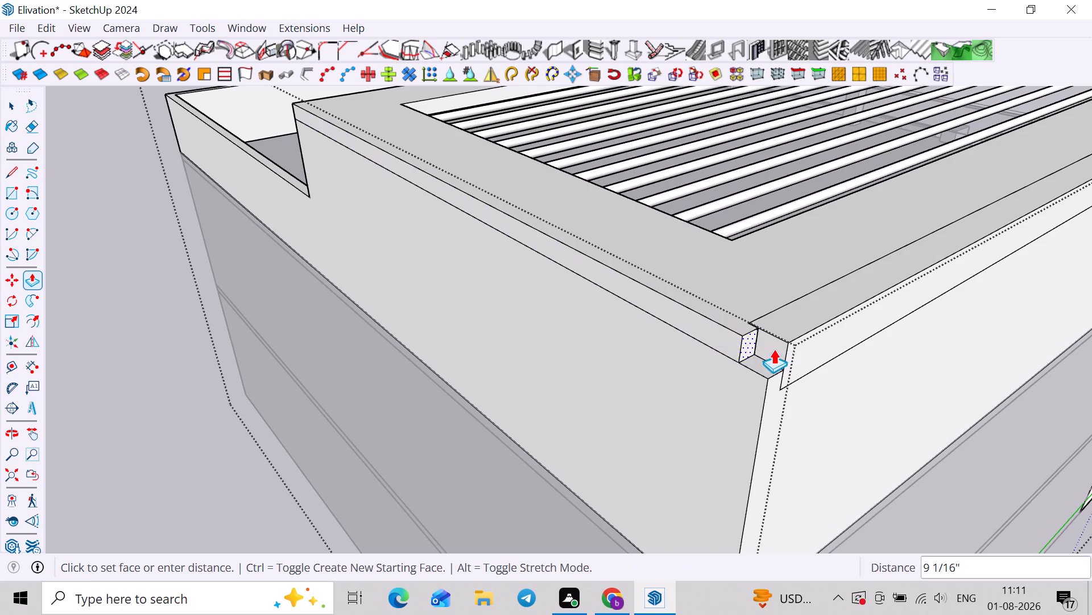
pyautogui.click(790, 349)
# Select all connected canopy geometry, clean it up with FixIt 101, and leave the group.
pyautogui.scroll(-4, 790, 350)
pyautogui.moveTo(790, 351); pyautogui.dragTo(560, 351, button='middle')
pyautogui.scroll(2, 797, 430)
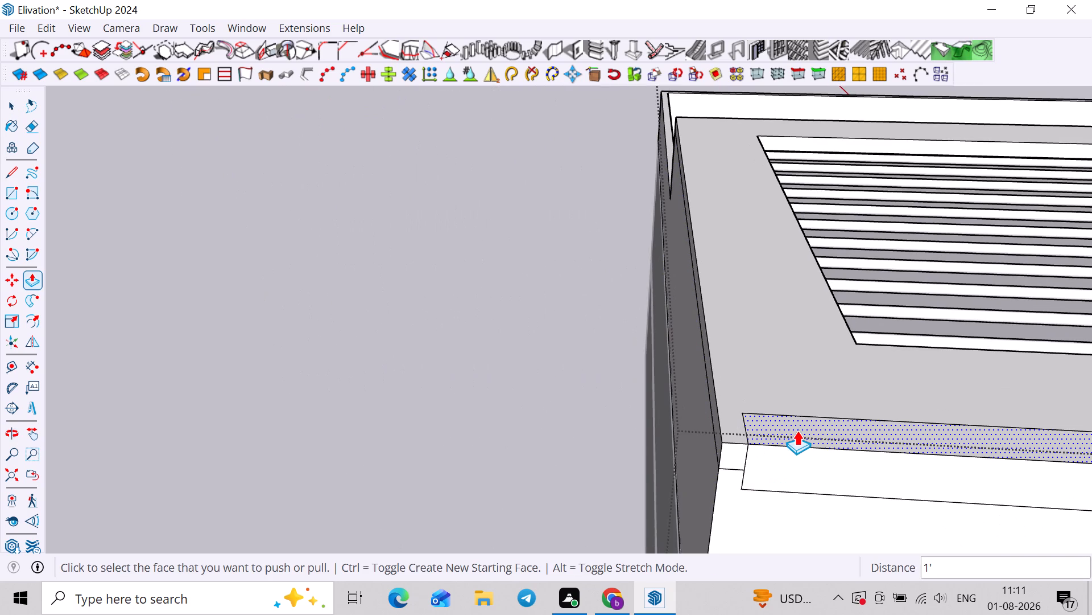
pyautogui.keyDown('shift'); pyautogui.moveTo(796, 430); pyautogui.dragTo(680, 405, button='middle'); pyautogui.keyUp('shift')
pyautogui.press('space')
pyautogui.tripleClick(698, 396)
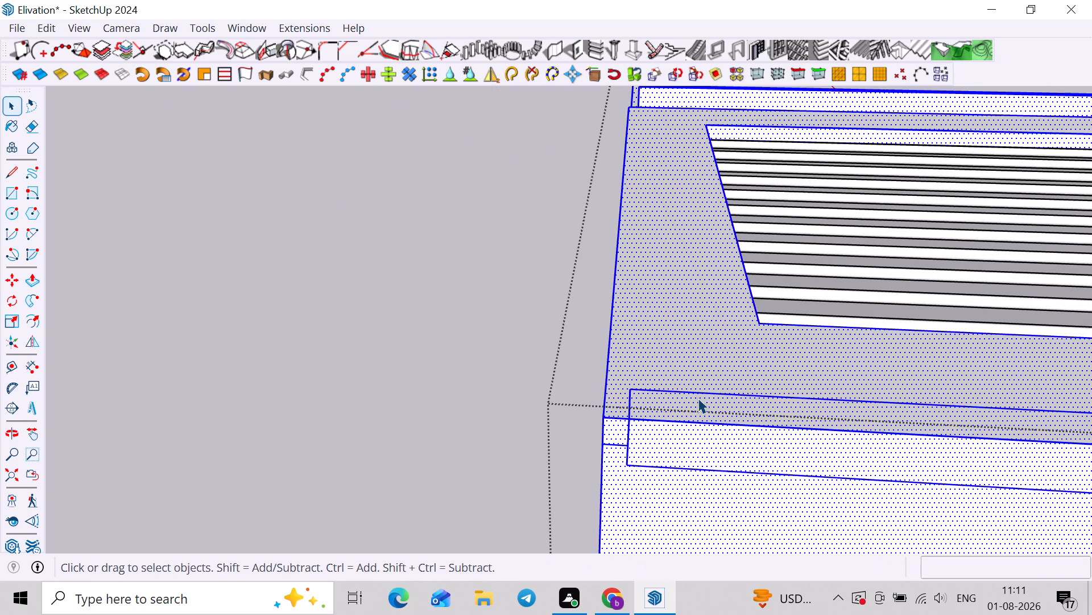
pyautogui.rightClick(698, 398)
pyautogui.click(774, 459)
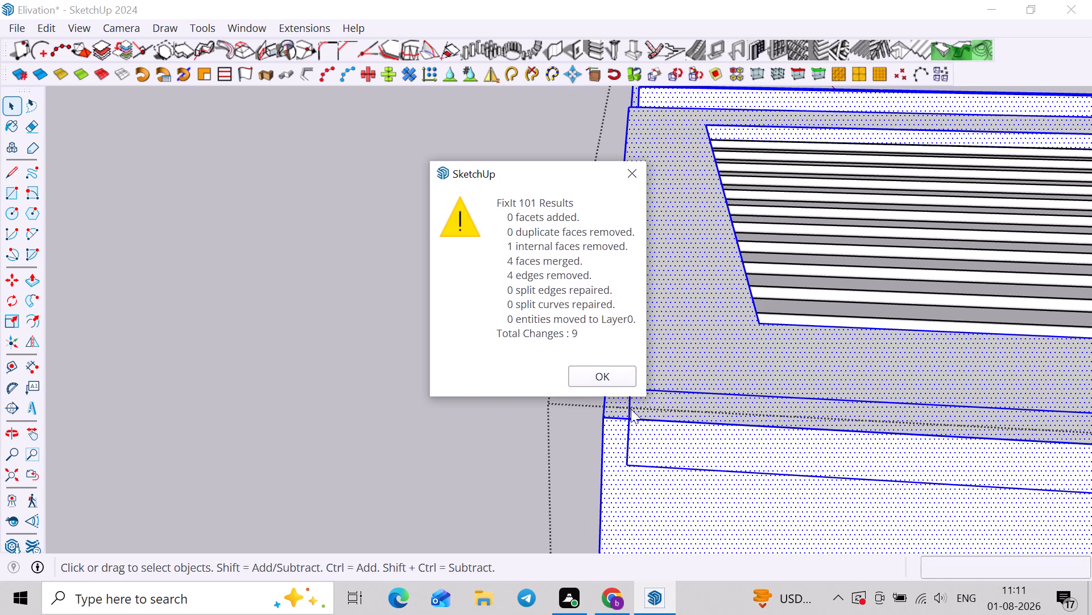
pyautogui.click(605, 380)
pyautogui.moveTo(377, 346); pyautogui.dragTo(387, 333)
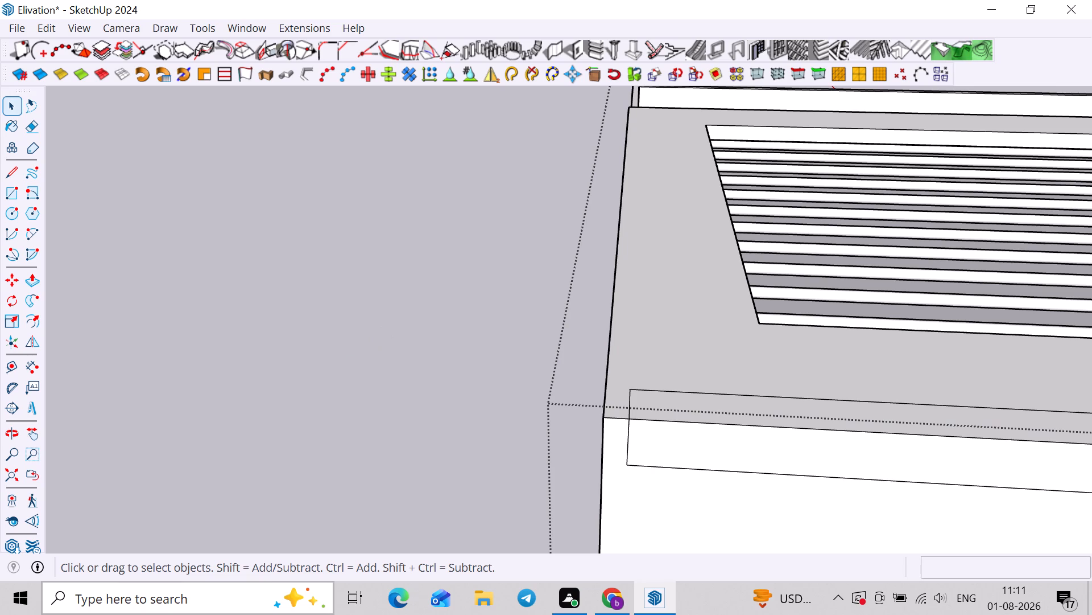
pyautogui.scroll(-8, 215, 614)
pyautogui.click(94, 559)
pyautogui.scroll(-8, 179, 506)
pyautogui.click(309, 390)
pyautogui.scroll(-4, 364, 381)
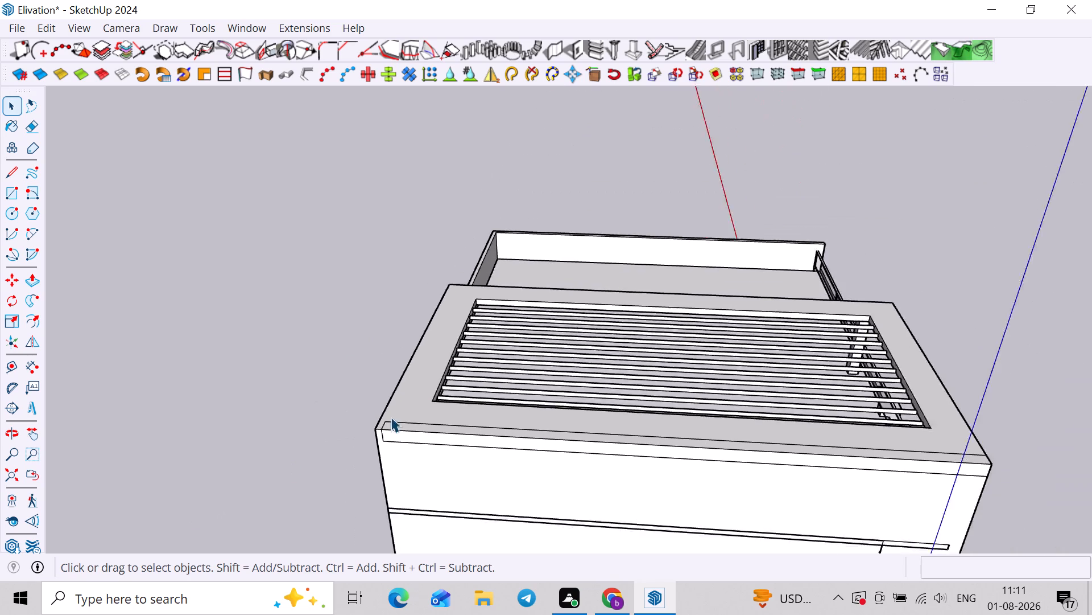
# Open the canopy and wall group and reverse the narrow face strip where the side wall's inner face meets the slab.
pyautogui.moveTo(578, 440); pyautogui.dragTo(258, 424, button='middle')
pyautogui.keyDown('shift'); pyautogui.moveTo(553, 486); pyautogui.dragTo(551, 399, button='middle'); pyautogui.keyUp('shift')
pyautogui.moveTo(396, 397); pyautogui.dragTo(255, 327, button='middle')
pyautogui.scroll(13, 266, 307)
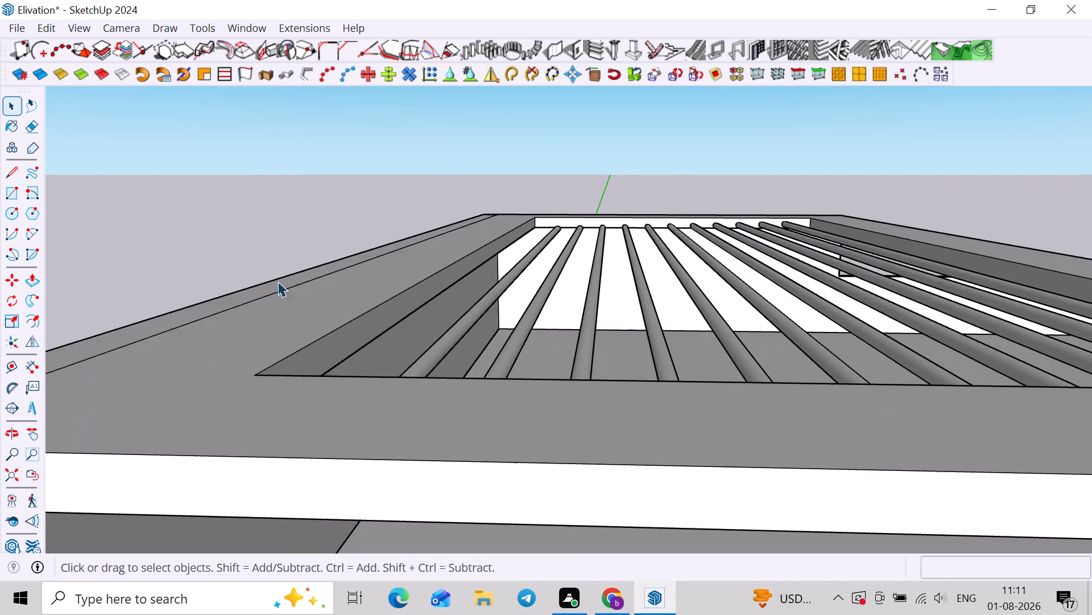
pyautogui.scroll(-4, 171, 323)
pyautogui.keyDown('shift'); pyautogui.moveTo(181, 321); pyautogui.dragTo(337, 177, button='middle'); pyautogui.keyUp('shift')
pyautogui.moveTo(308, 257); pyautogui.dragTo(281, 119, button='middle')
pyautogui.scroll(3, 242, 151)
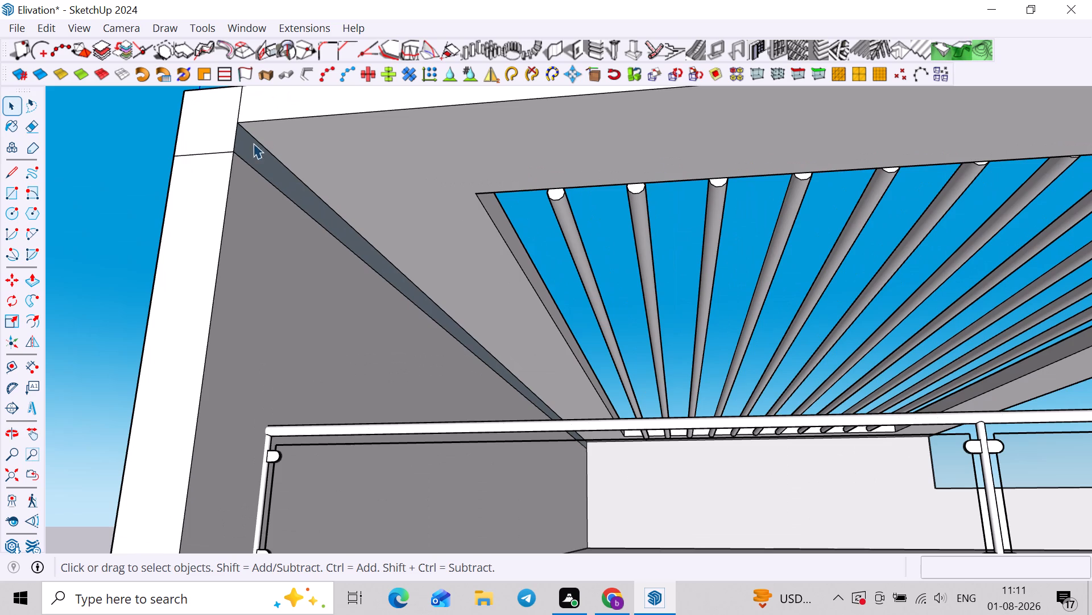
pyautogui.click(218, 150)
pyautogui.doubleClick(231, 149)
pyautogui.click(236, 149)
pyautogui.scroll(4, 236, 149)
pyautogui.doubleClick(242, 149)
pyautogui.scroll(3, 255, 150)
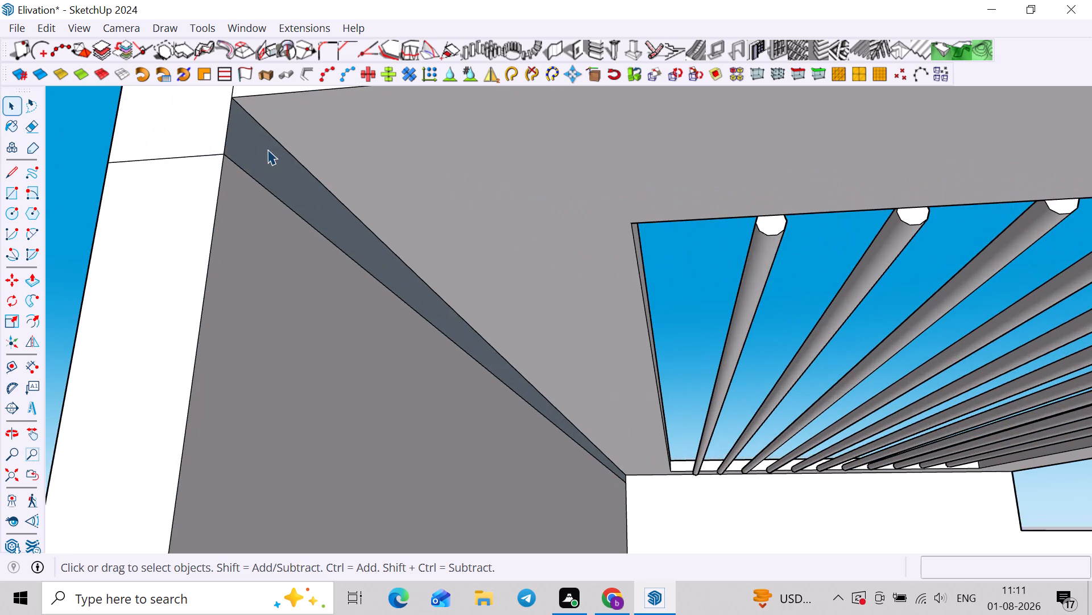
pyautogui.click(267, 149)
pyautogui.moveTo(286, 177); pyautogui.dragTo(223, 213, button='middle')
pyautogui.rightClick(248, 183)
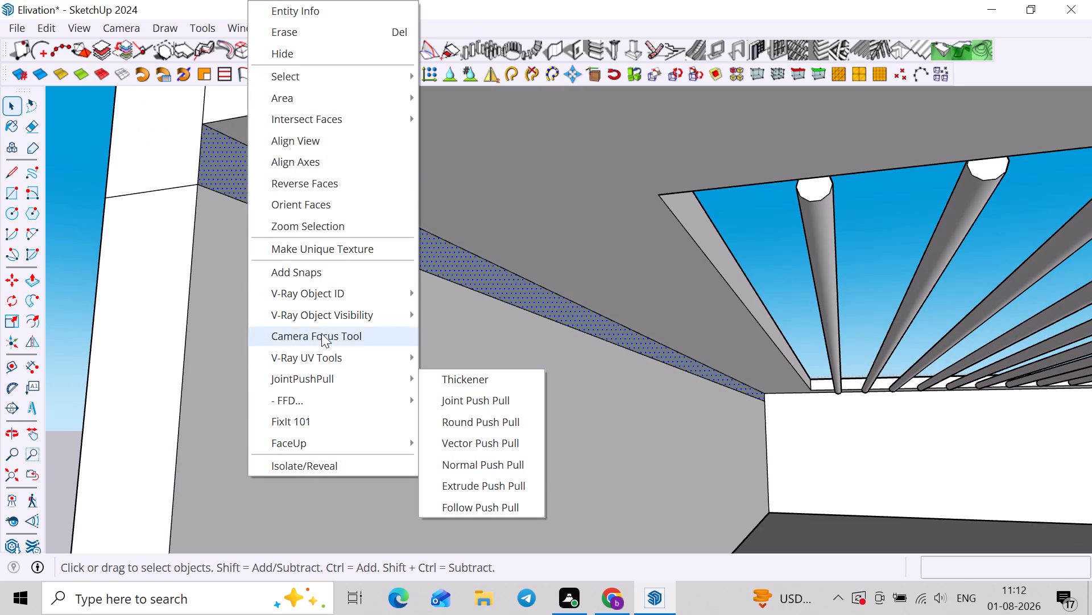
pyautogui.click(342, 187)
# Erase the leftover seam lines between slab and side wall on the wall's inner, front-end and outer faces.
pyautogui.scroll(2, 245, 205)
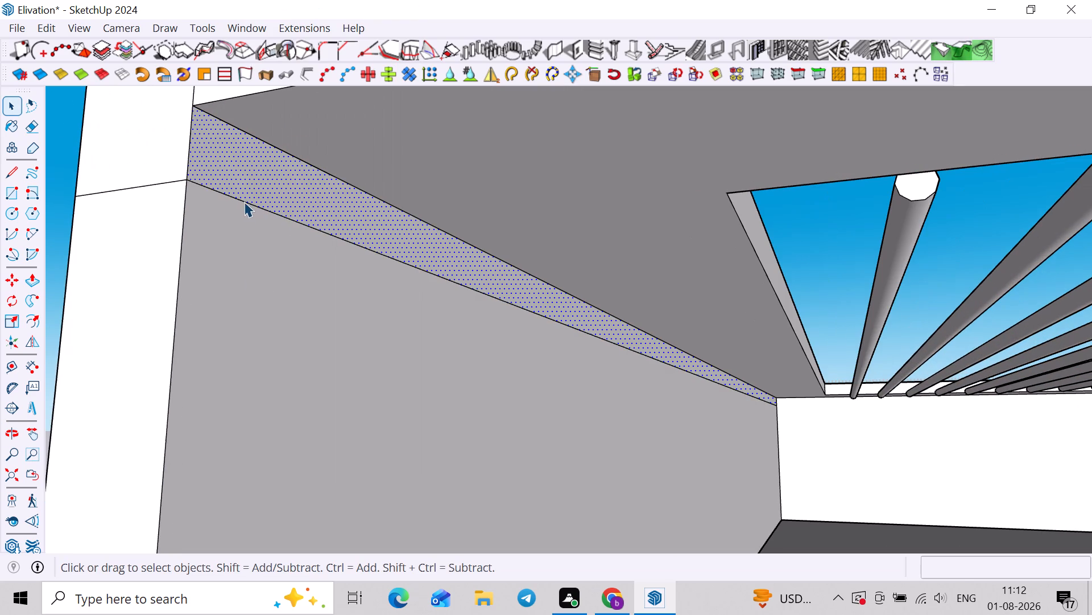
pyautogui.click(244, 202)
pyautogui.press('Delete')
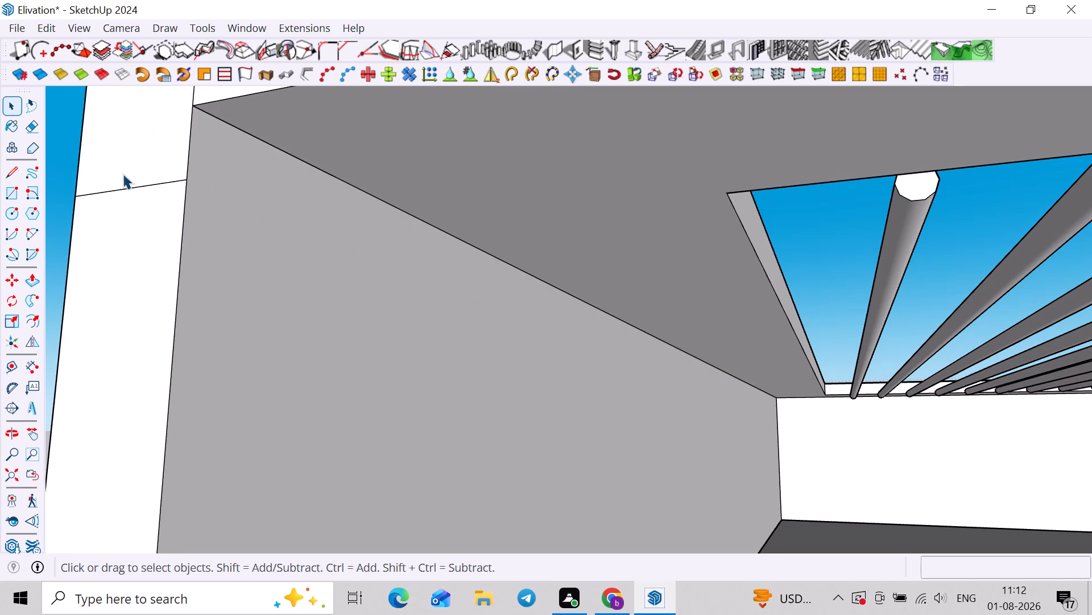
pyautogui.click(145, 184)
pyautogui.press('Delete')
pyautogui.scroll(-3, 146, 184)
pyautogui.moveTo(161, 211); pyautogui.dragTo(543, 278, button='middle')
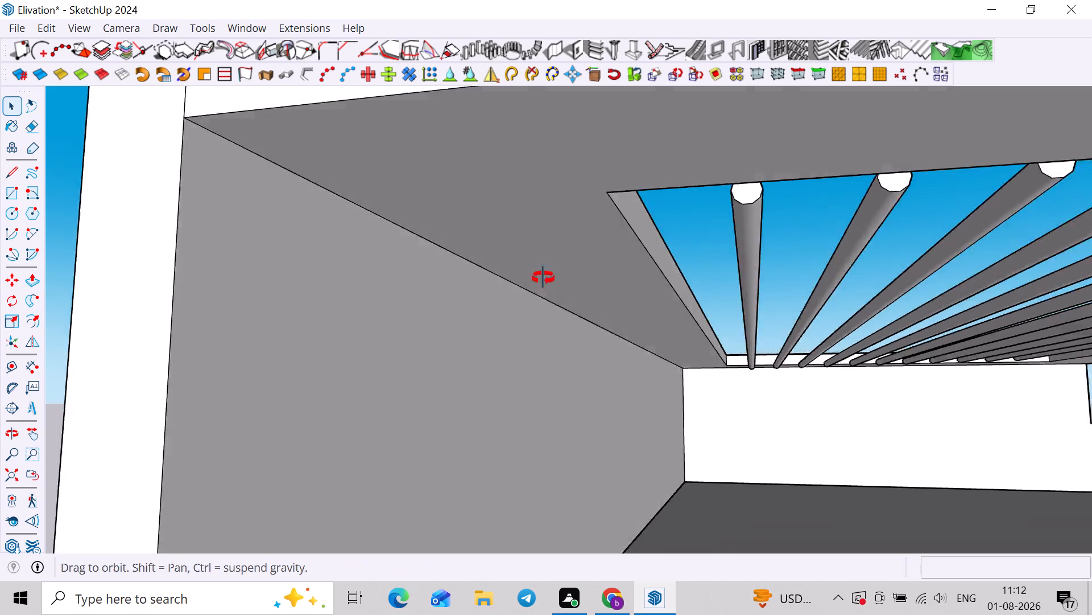
pyautogui.moveTo(543, 278); pyautogui.dragTo(596, 275, button='middle')
pyautogui.scroll(-4, 491, 291)
pyautogui.keyDown('shift'); pyautogui.moveTo(447, 301); pyautogui.dragTo(589, 299, button='middle'); pyautogui.keyUp('shift')
pyautogui.click(502, 273)
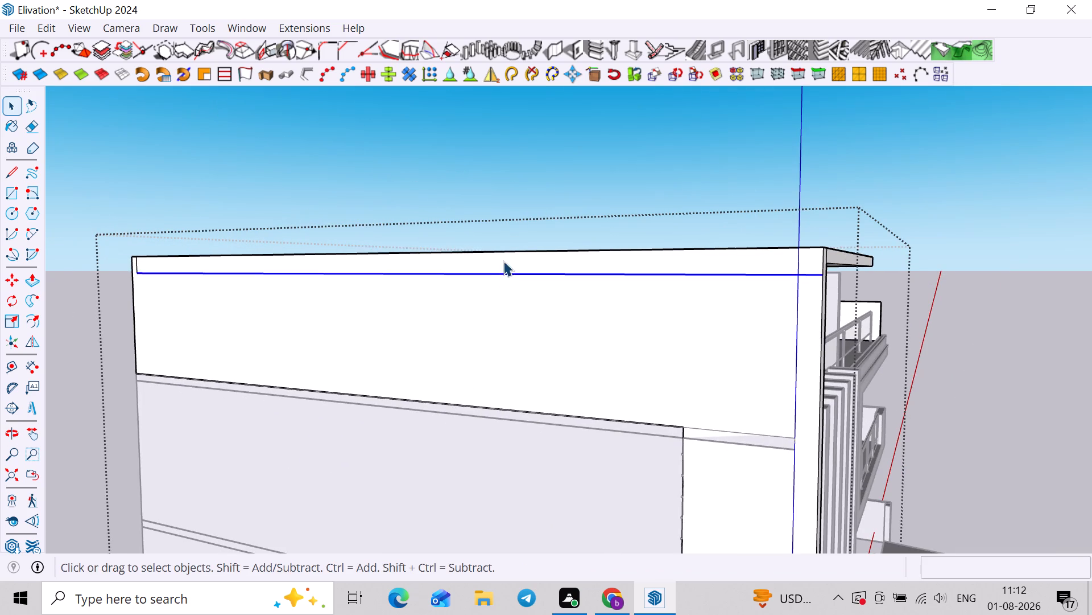
pyautogui.press('Delete')
# Erase the stray vertical edge and the leftover top seam edges at the slab's rear corner, and leave the group.
pyautogui.scroll(-4, 507, 251)
pyautogui.moveTo(423, 276); pyautogui.dragTo(769, 368, button='middle')
pyautogui.scroll(7, 440, 367)
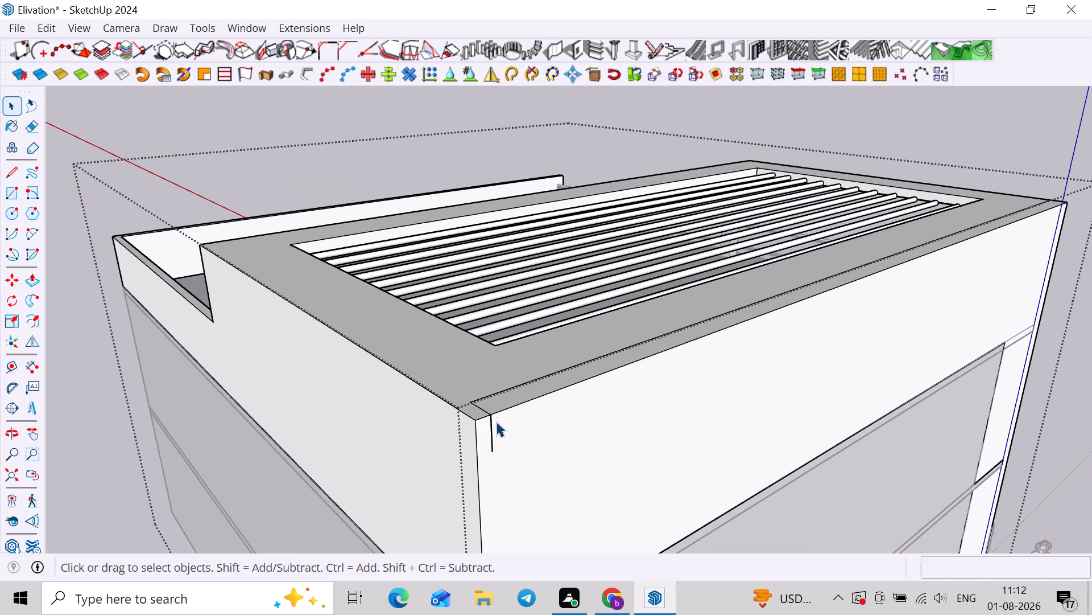
pyautogui.click(493, 425)
pyautogui.press('Delete')
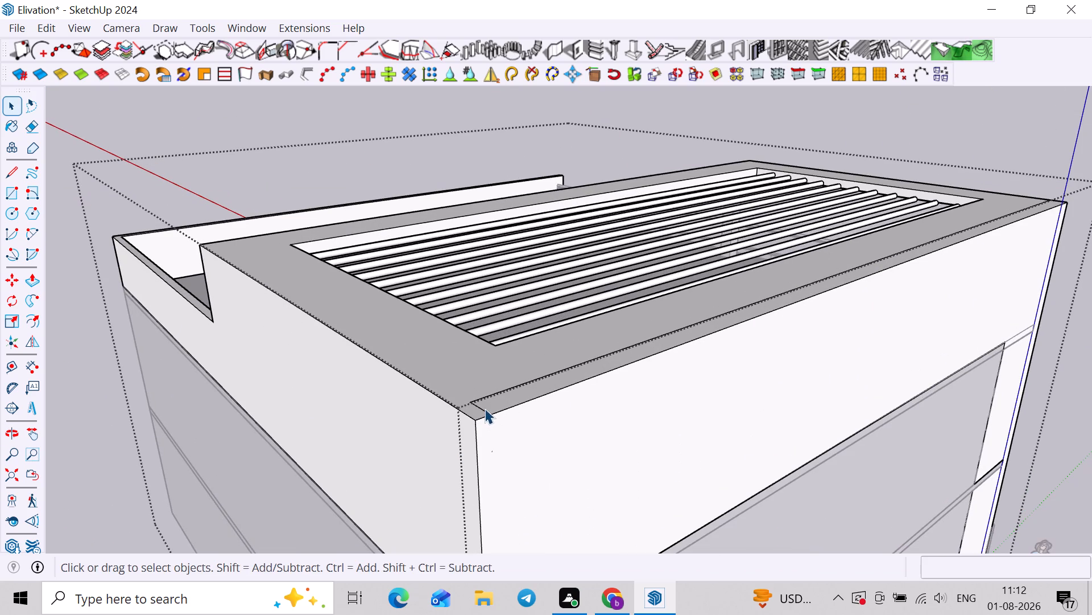
pyautogui.click(485, 408)
pyautogui.press('Delete')
pyautogui.click(486, 397)
pyautogui.press('Delete')
pyautogui.scroll(-4, 490, 390)
pyautogui.moveTo(605, 379); pyautogui.dragTo(124, 379, button='middle')
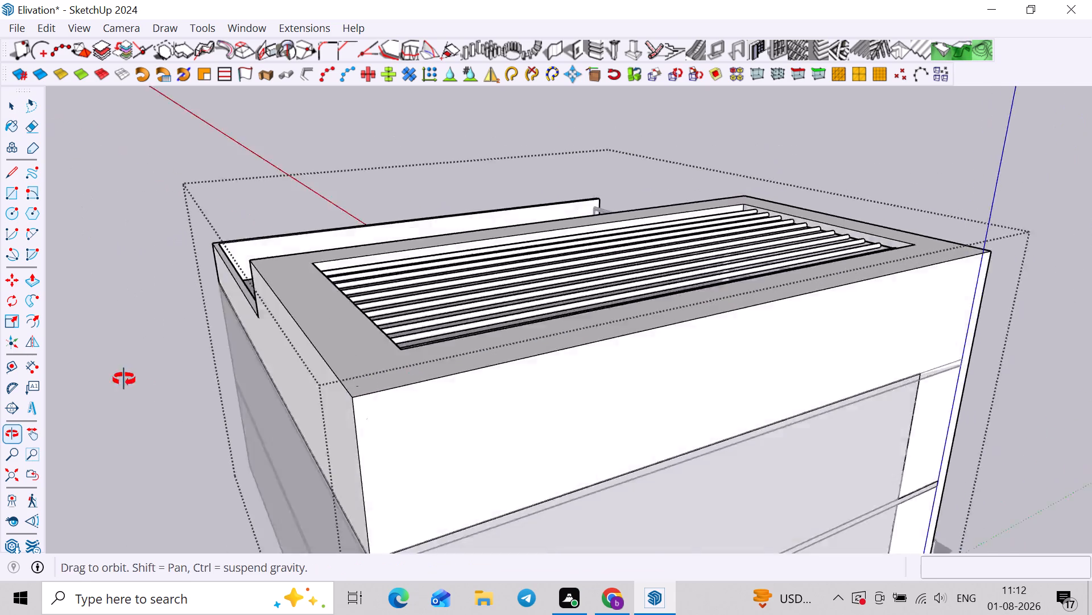
pyautogui.moveTo(124, 379); pyautogui.dragTo(88, 379, button='middle')
pyautogui.moveTo(755, 412); pyautogui.dragTo(545, 309, button='middle')
pyautogui.click(739, 222)
pyautogui.scroll(-4, 669, 248)
pyautogui.click(692, 191)
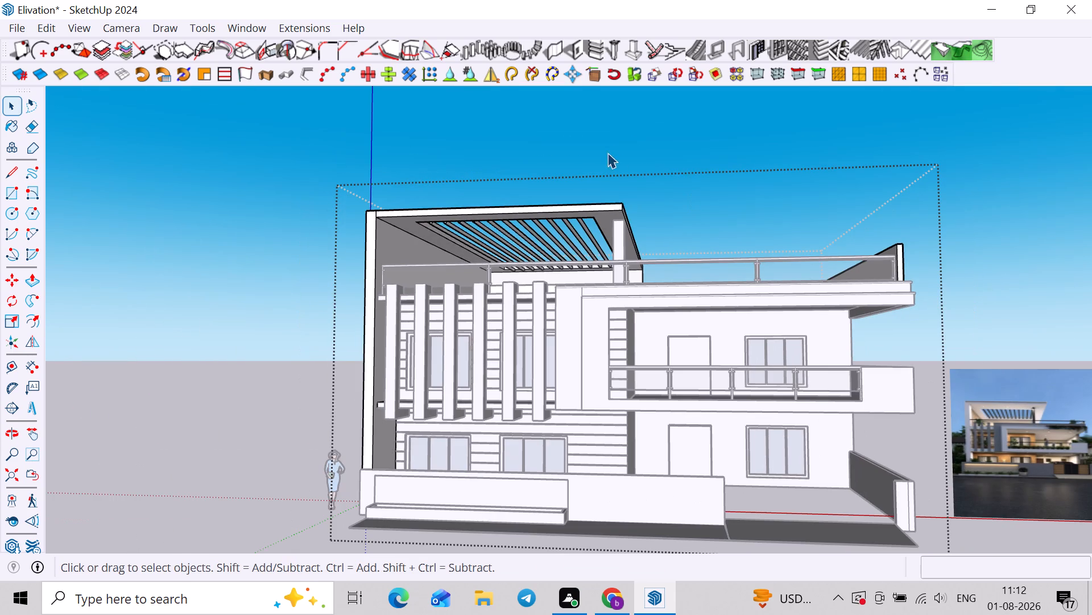
pyautogui.moveTo(617, 146); pyautogui.dragTo(622, 146)
pyautogui.scroll(-4, 650, 163)
pyautogui.click(636, 145)
# Examine the house front from several angles and compare it with the reference image.
pyautogui.moveTo(739, 237); pyautogui.dragTo(632, 310, button='middle')
pyautogui.scroll(3, 731, 309)
pyautogui.moveTo(746, 321); pyautogui.dragTo(677, 363, button='middle')
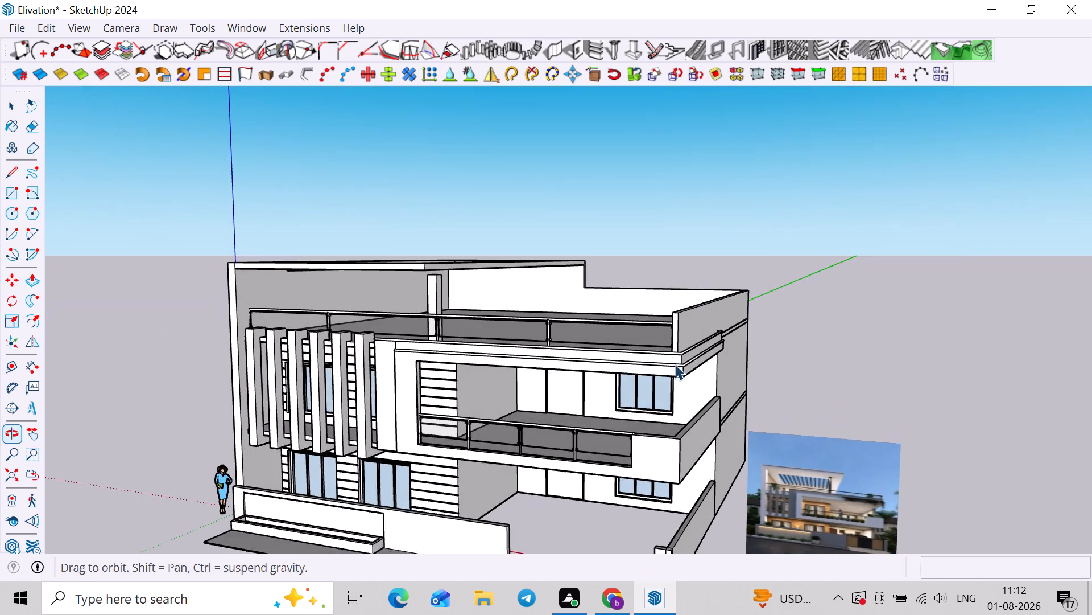
pyautogui.moveTo(673, 380); pyautogui.dragTo(766, 343, button='middle')
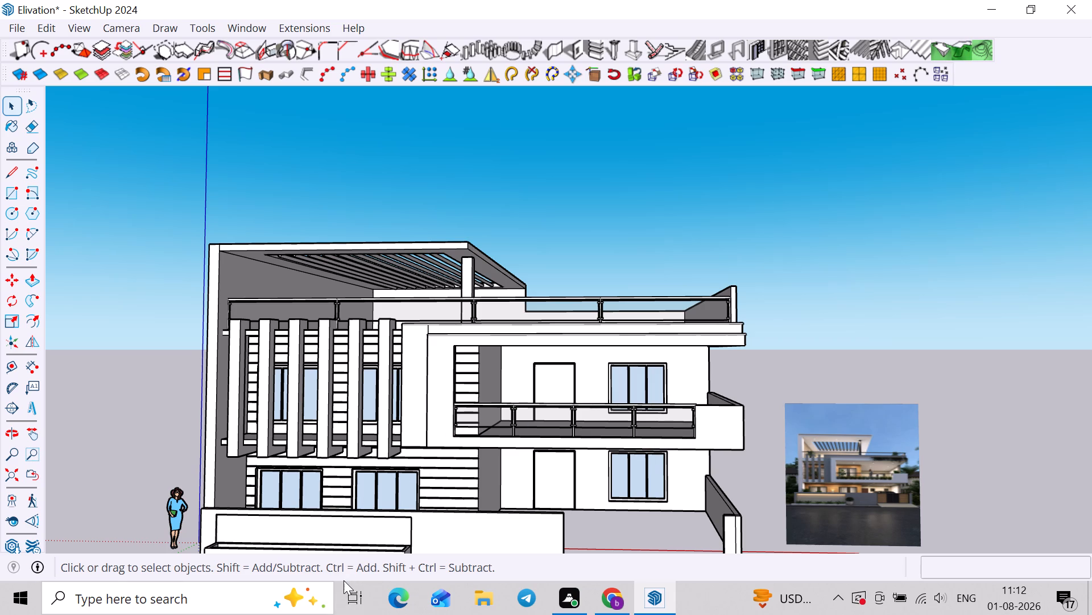
pyautogui.scroll(-2, 406, 530)
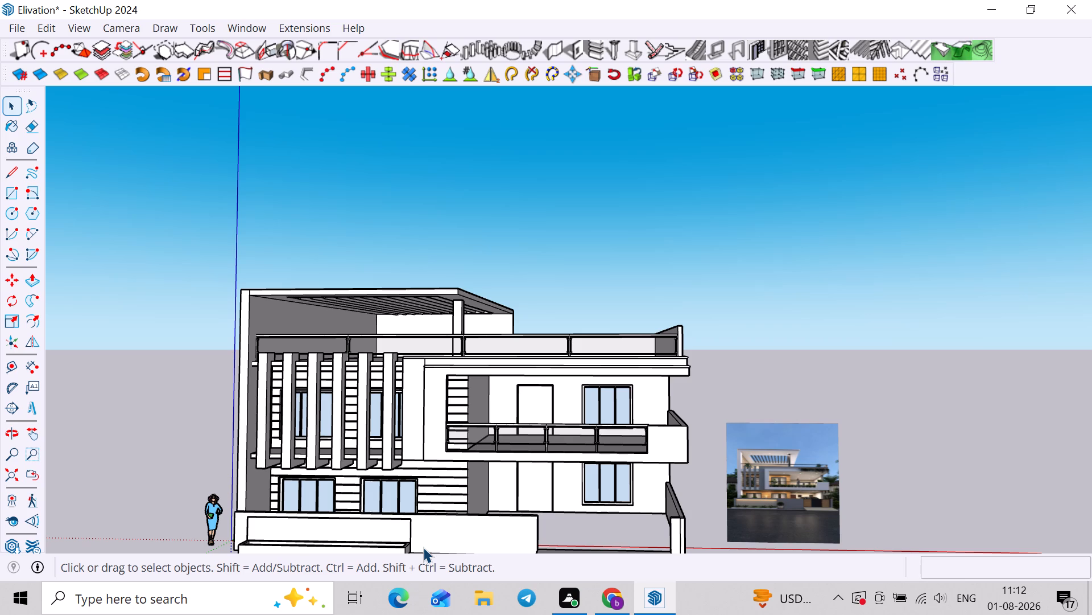
pyautogui.scroll(2, 475, 462)
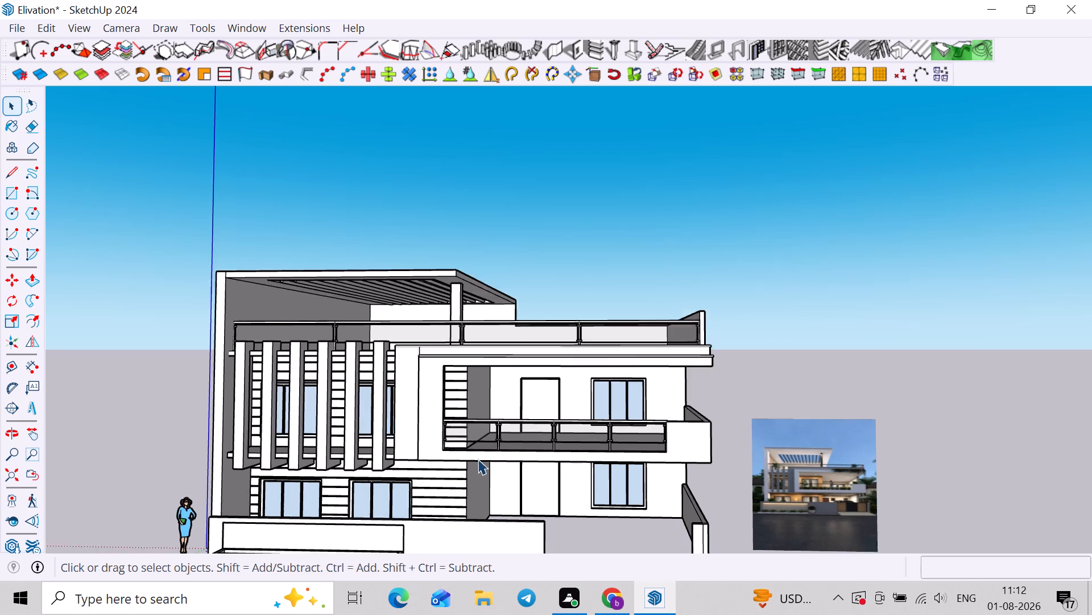
pyautogui.scroll(-3, 483, 456)
pyautogui.keyDown('shift'); pyautogui.moveTo(504, 433); pyautogui.dragTo(530, 360, button='middle'); pyautogui.keyUp('shift')
pyautogui.moveTo(531, 371); pyautogui.dragTo(495, 425, button='middle')
pyautogui.scroll(1, 476, 403)
pyautogui.scroll(4, 752, 459)
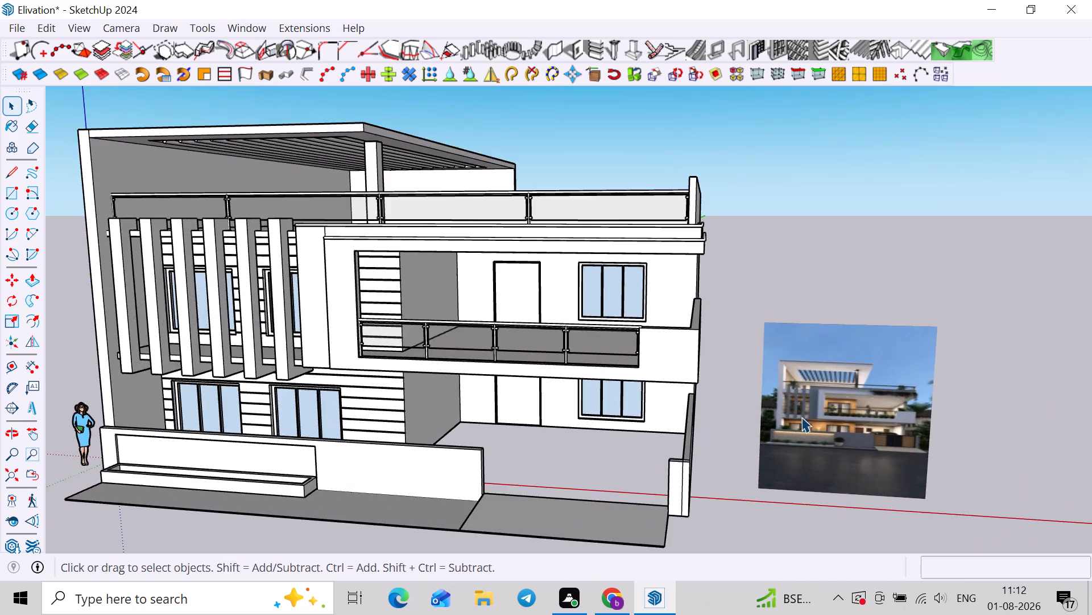
pyautogui.scroll(7, 801, 417)
pyautogui.scroll(-5, 803, 409)
pyautogui.scroll(2, 355, 378)
pyautogui.keyDown('shift'); pyautogui.moveTo(360, 378); pyautogui.dragTo(601, 379, button='middle'); pyautogui.keyUp('shift')
pyautogui.scroll(-3, 539, 401)
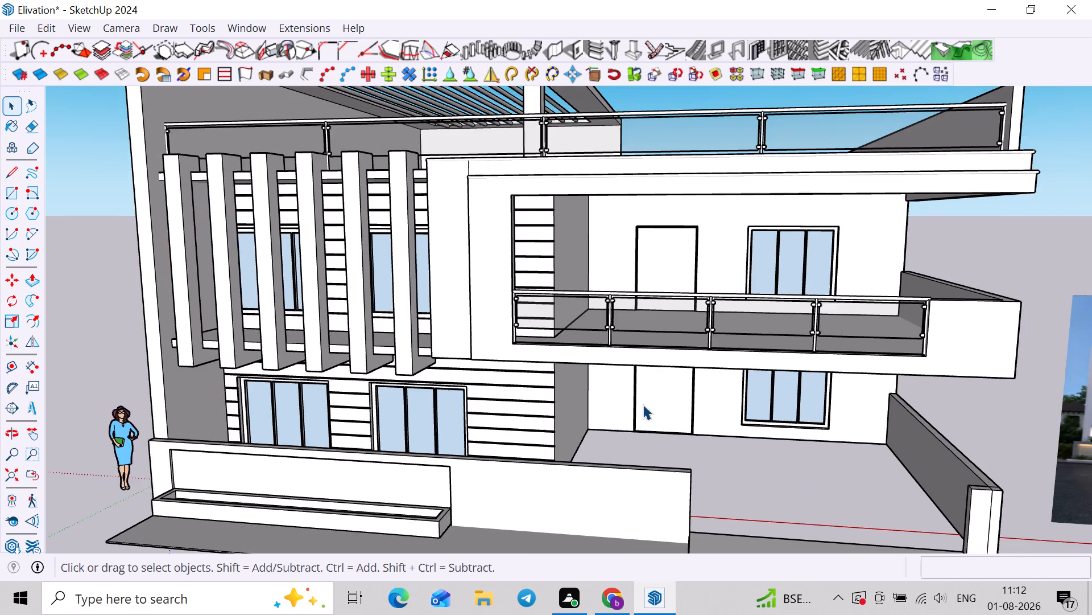
pyautogui.scroll(-4, 628, 409)
pyautogui.keyDown('shift'); pyautogui.moveTo(647, 427); pyautogui.dragTo(412, 368, button='middle'); pyautogui.keyUp('shift')
pyautogui.scroll(2, 669, 399)
pyautogui.scroll(3, 556, 399)
pyautogui.keyDown('shift'); pyautogui.moveTo(553, 402); pyautogui.dragTo(694, 397, button='middle'); pyautogui.keyUp('shift')
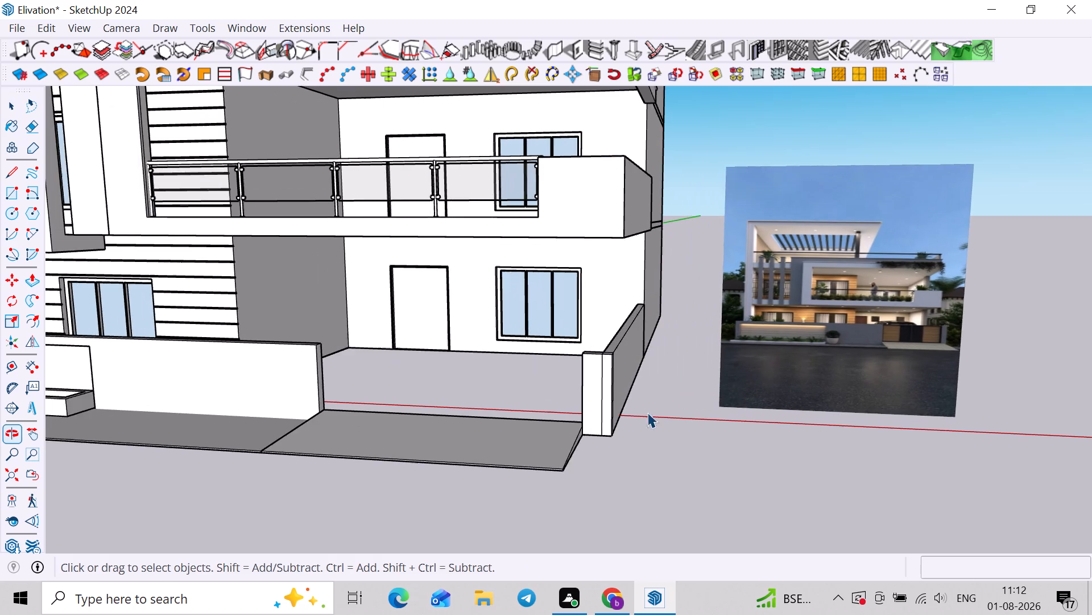
pyautogui.scroll(-5, 601, 406)
pyautogui.moveTo(588, 445); pyautogui.dragTo(679, 424, button='middle')
# Save the model.
pyautogui.hotkey('ctrl', 's')
# Hide the 1001bit pro and JHS PowerBar toolbars.
pyautogui.scroll(-1, 610, 401)
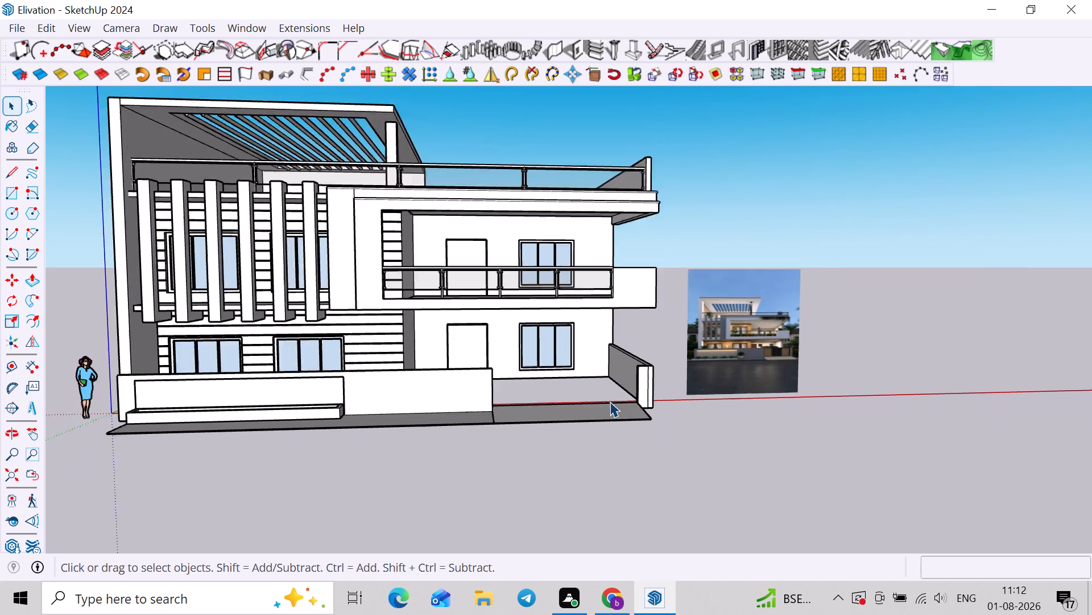
pyautogui.scroll(-2, 610, 401)
pyautogui.moveTo(638, 379); pyautogui.dragTo(589, 391, button='middle')
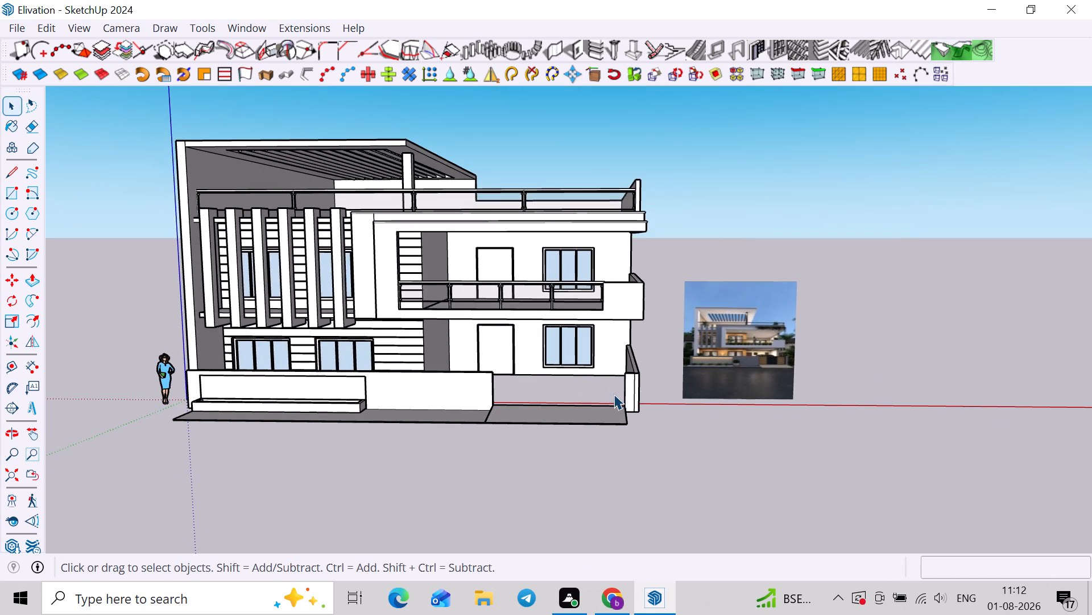
pyautogui.scroll(3, 689, 348)
pyautogui.scroll(-3, 693, 319)
pyautogui.rightClick(990, 61)
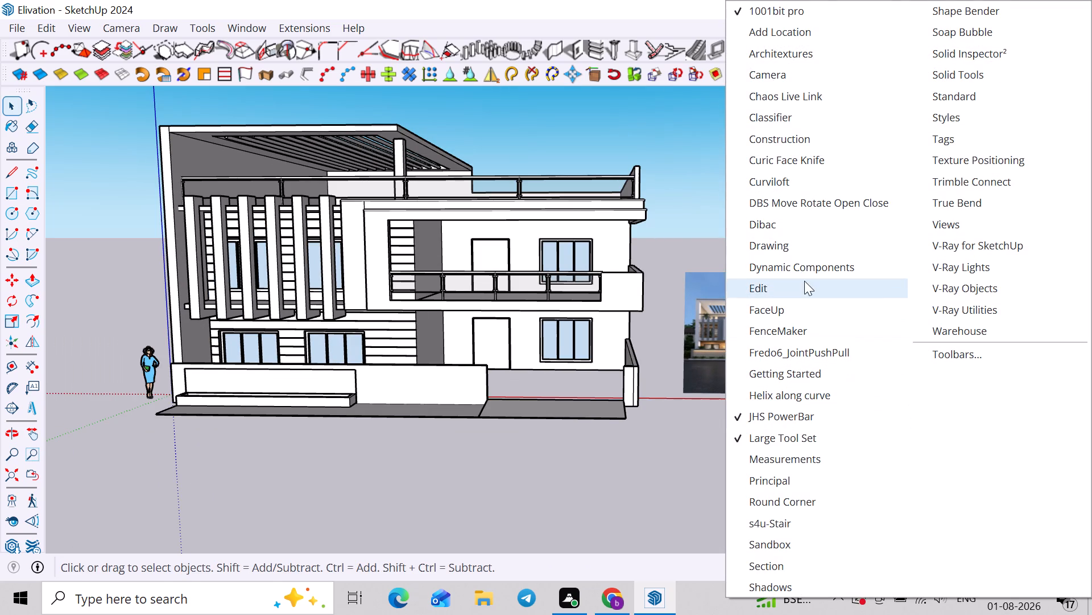
pyautogui.click(787, 5)
pyautogui.rightClick(1017, 52)
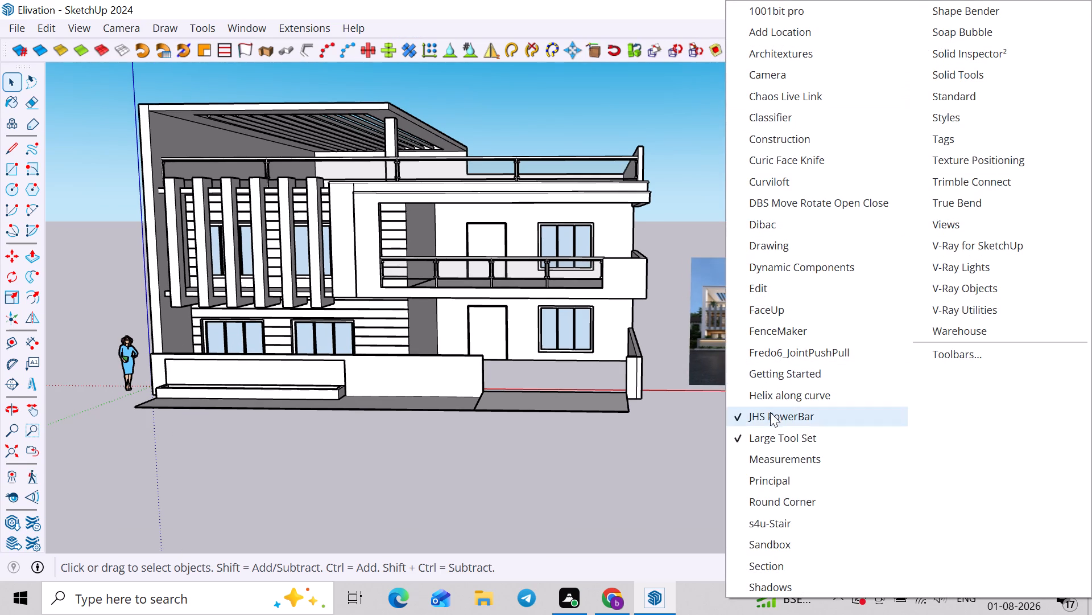
pyautogui.click(770, 412)
pyautogui.scroll(-2, 768, 358)
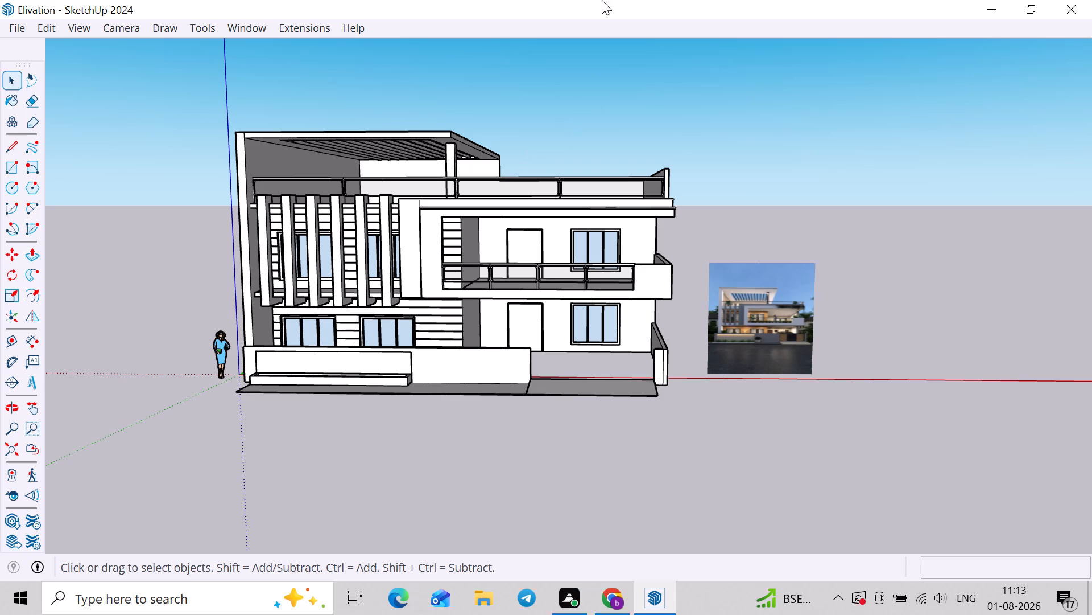
# Show the V-Ray for SketchUp, V-Ray Lights, V-Ray Objects and V-Ray Utilities toolbars.
pyautogui.rightClick(577, 18)
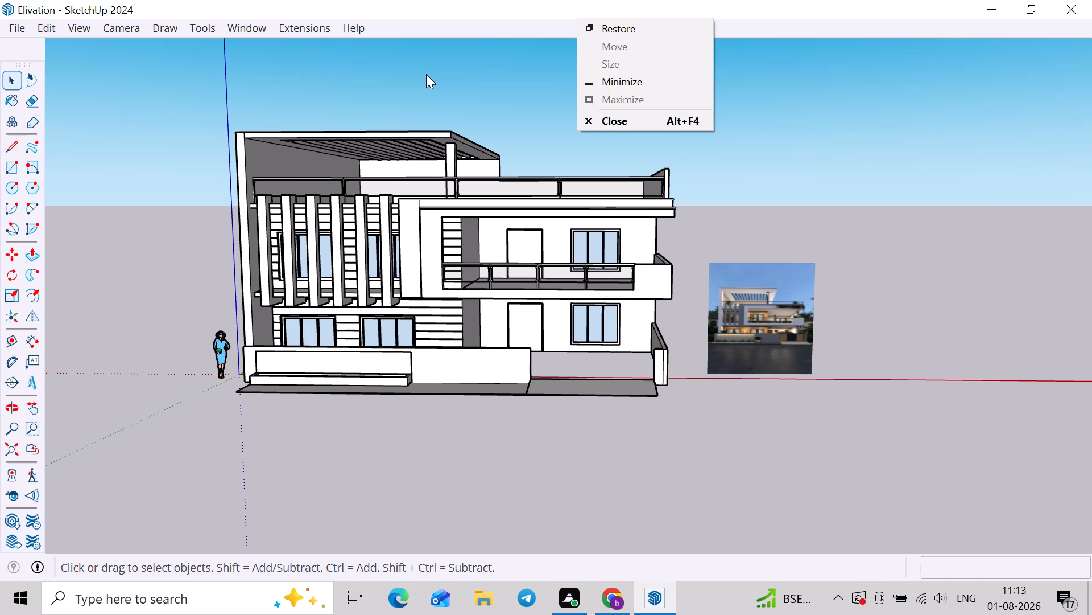
pyautogui.rightClick(472, 17)
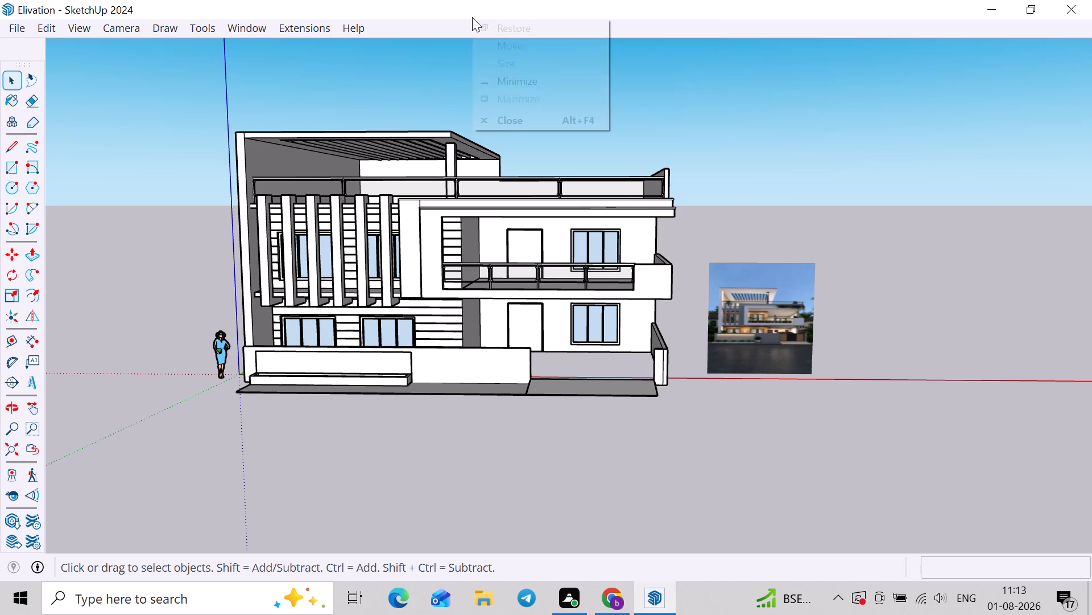
pyautogui.rightClick(434, 21)
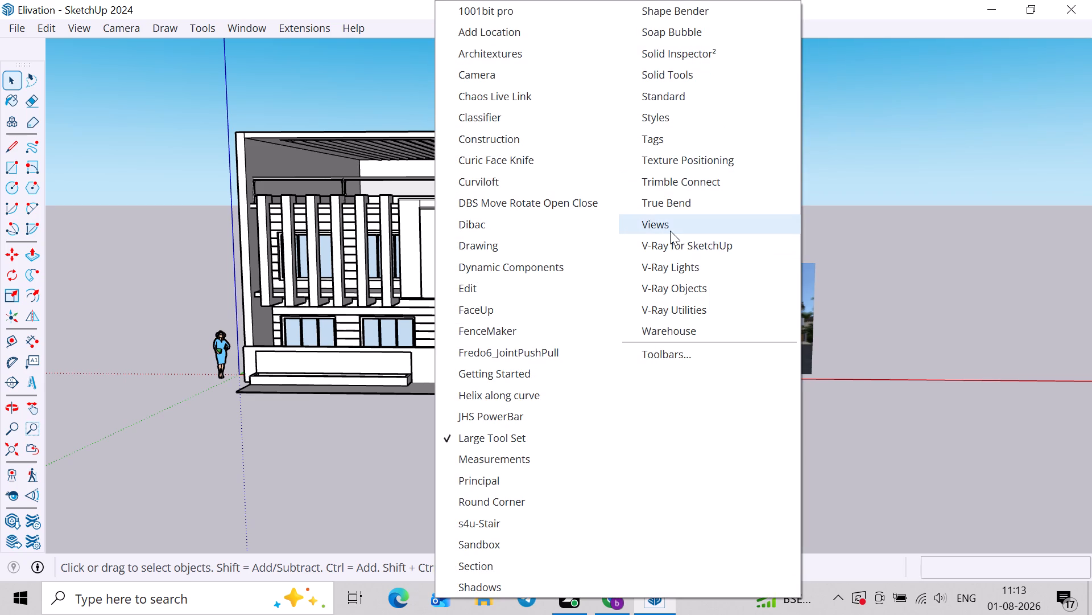
pyautogui.click(666, 238)
pyautogui.rightClick(679, 69)
pyautogui.rightClick(684, 48)
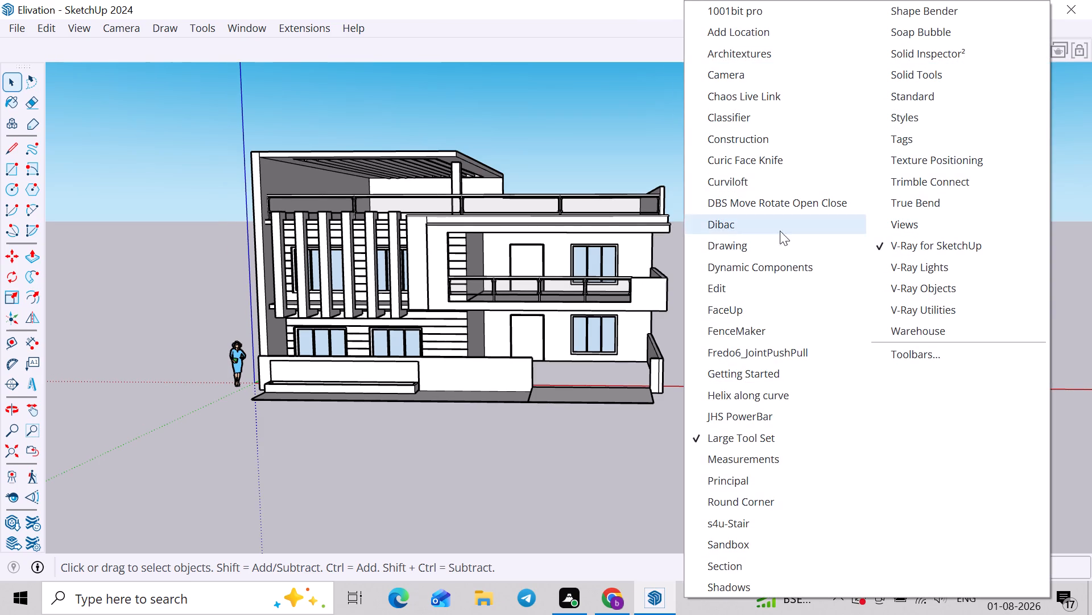
pyautogui.click(921, 263)
pyautogui.rightClick(733, 57)
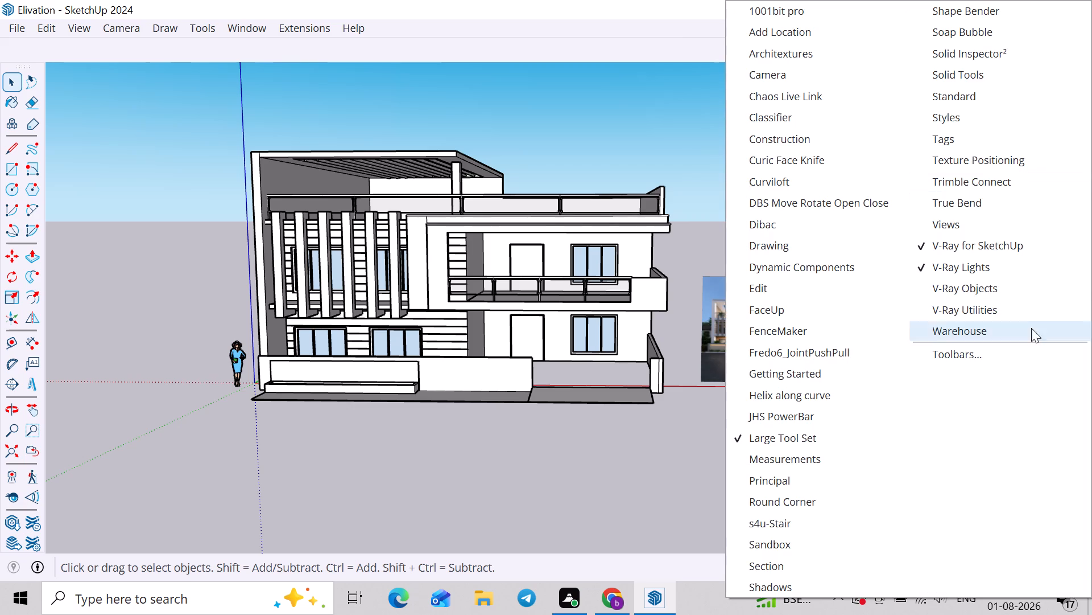
pyautogui.click(986, 284)
pyautogui.rightClick(787, 59)
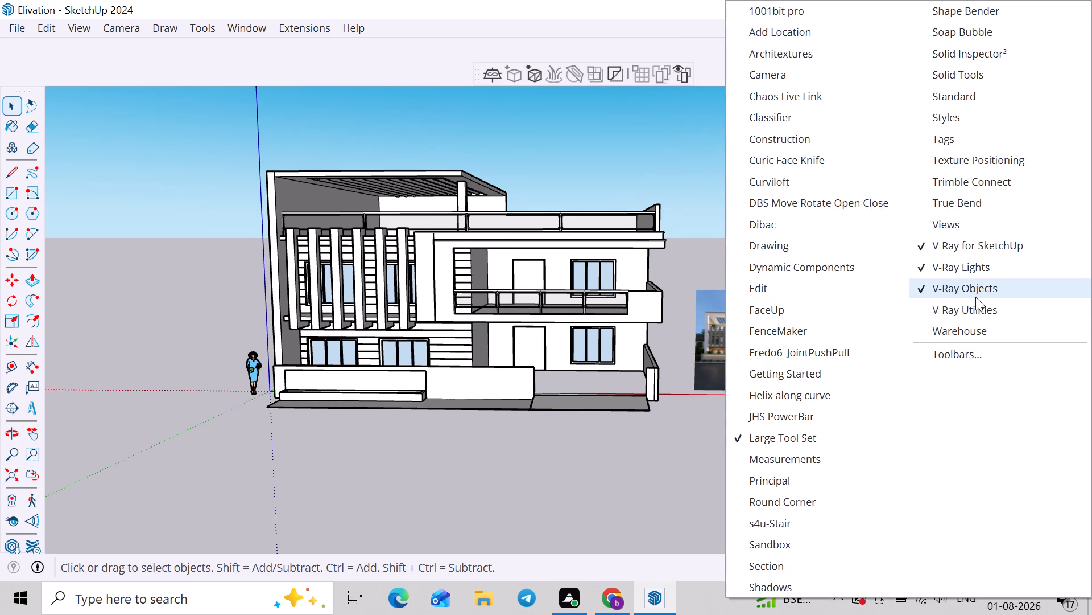
pyautogui.click(975, 297)
pyautogui.rightClick(688, 51)
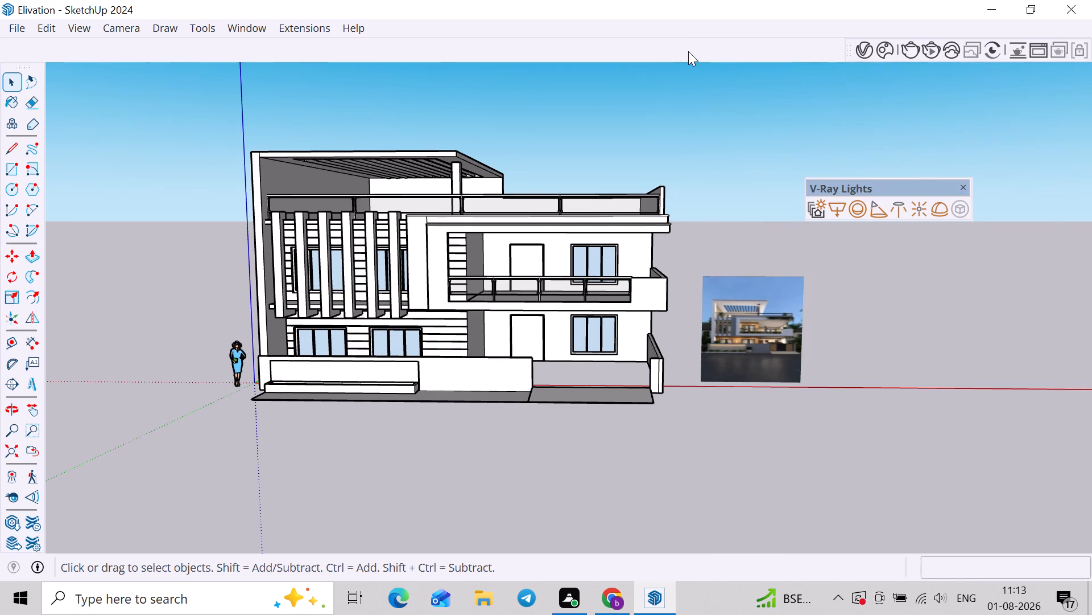
pyautogui.click(923, 286)
pyautogui.rightClick(725, 71)
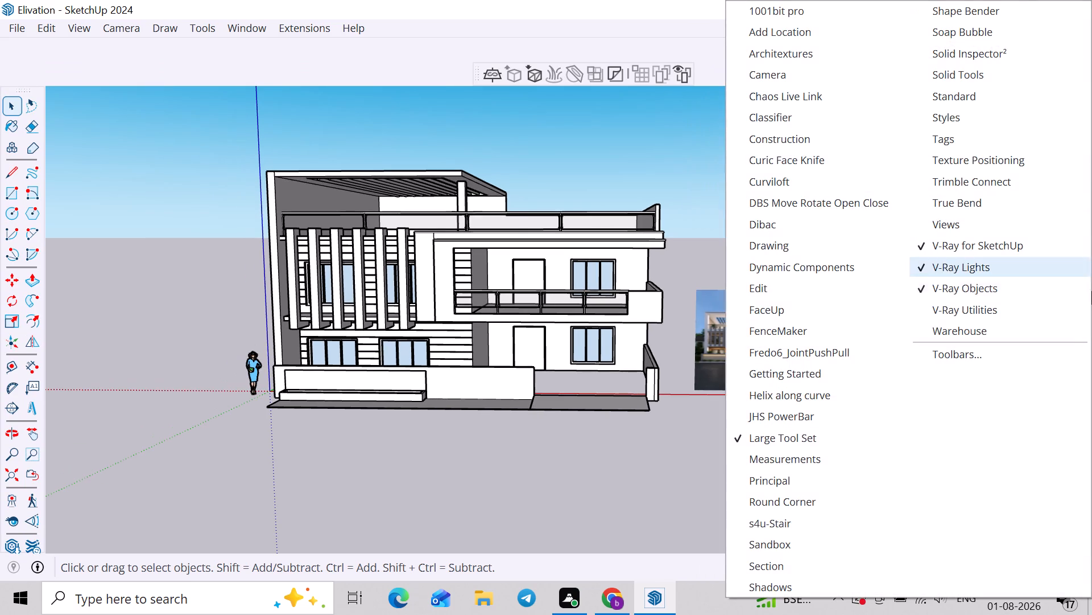
pyautogui.click(996, 302)
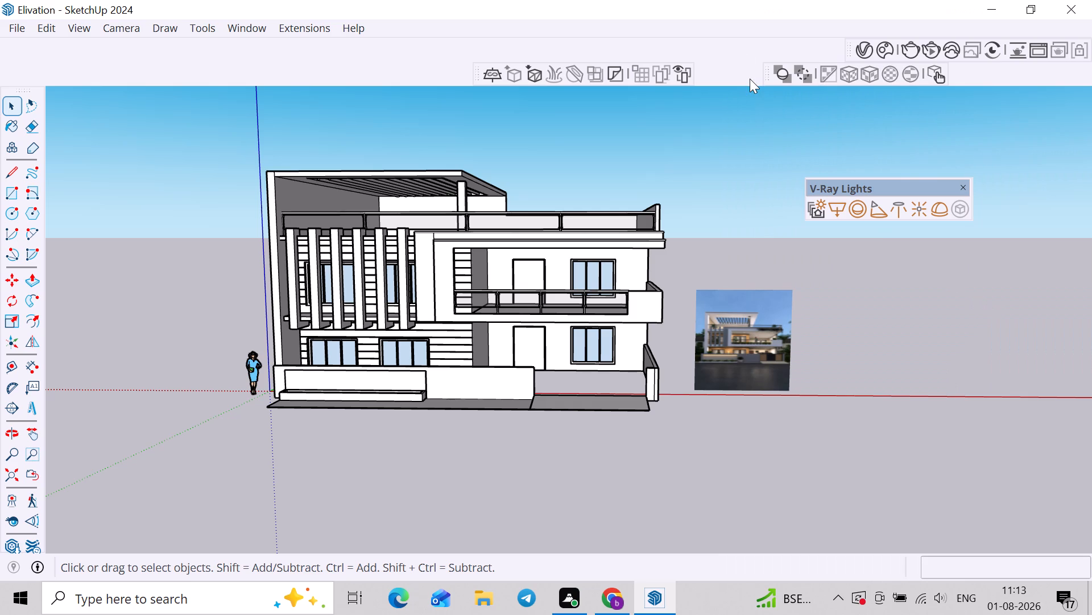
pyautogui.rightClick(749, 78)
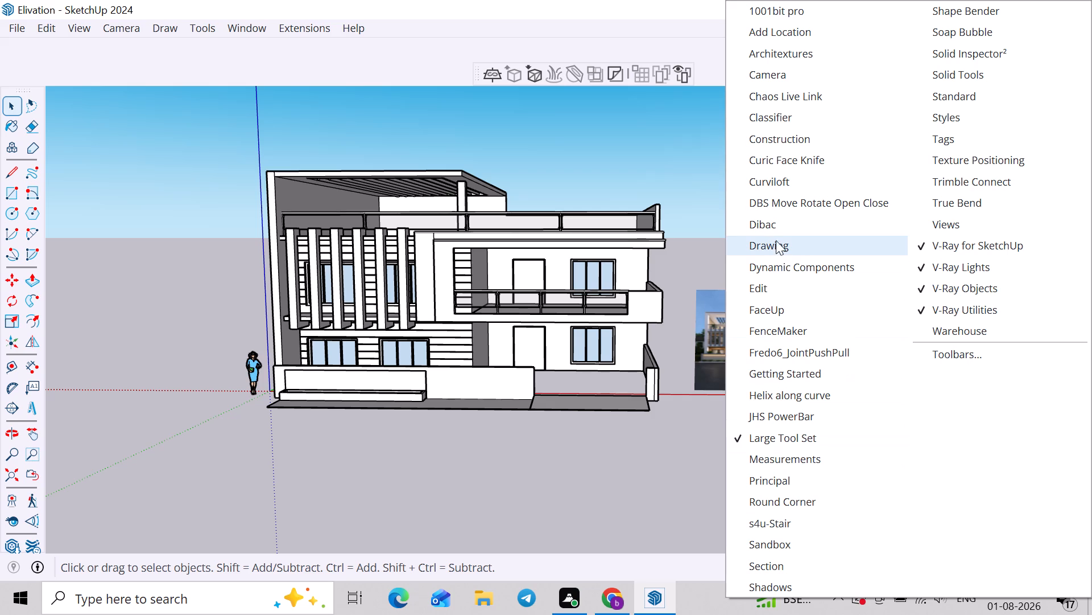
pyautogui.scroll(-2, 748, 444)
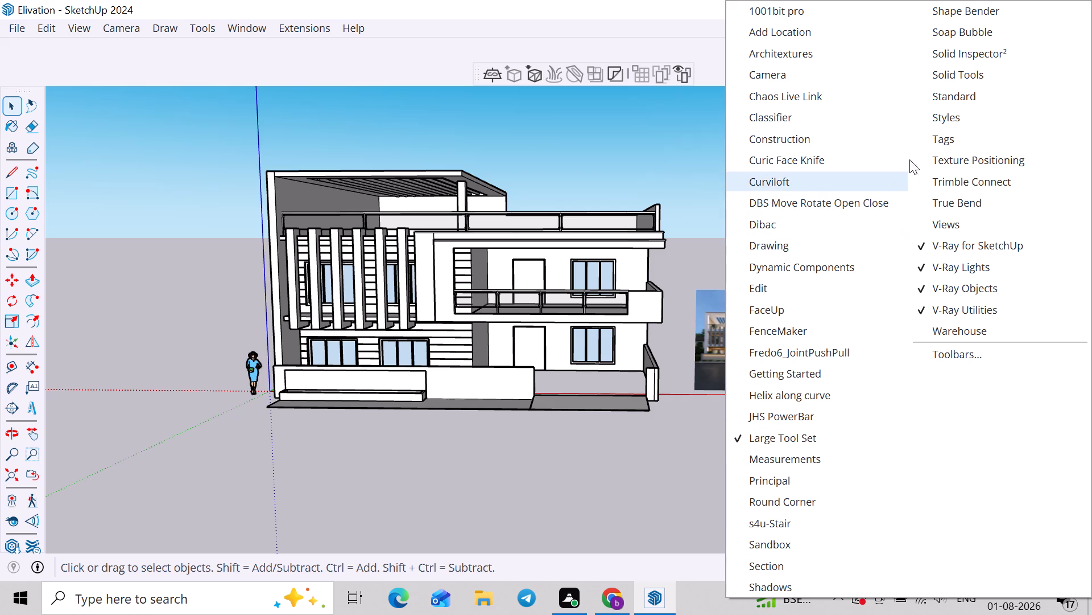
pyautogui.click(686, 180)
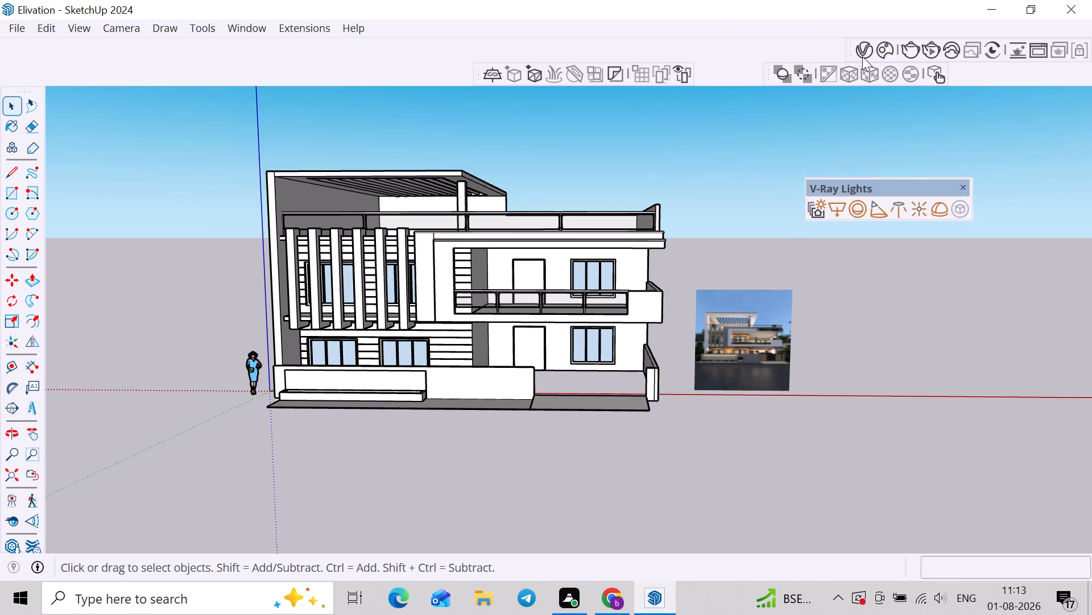
# Open the V-Ray Asset Editor and delete the material named Material together with all the Teddy materials.
pyautogui.click(863, 47)
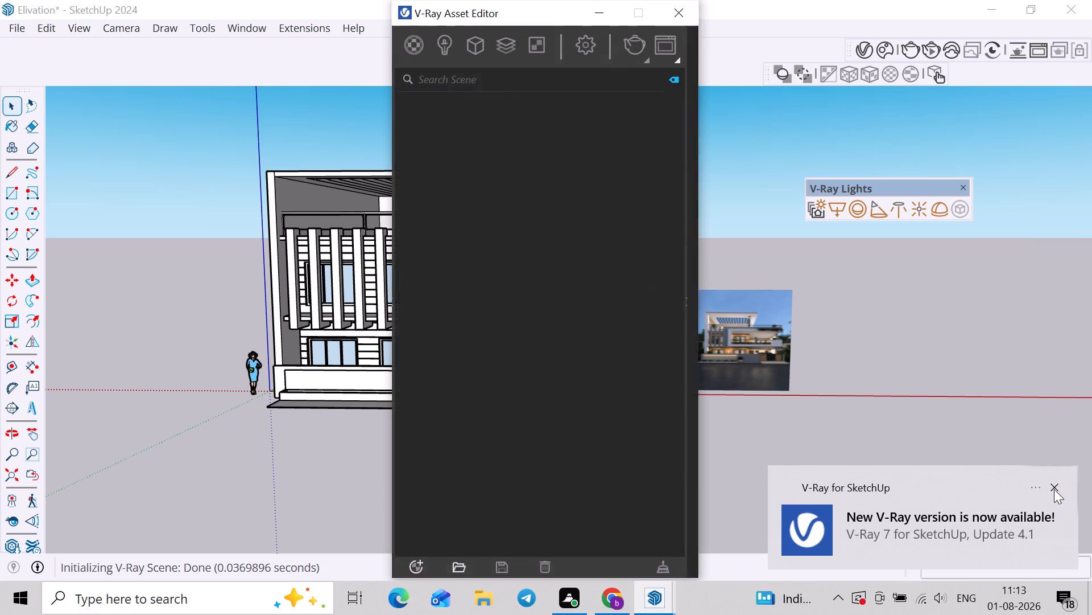
pyautogui.click(1054, 482)
pyautogui.scroll(3, 434, 159)
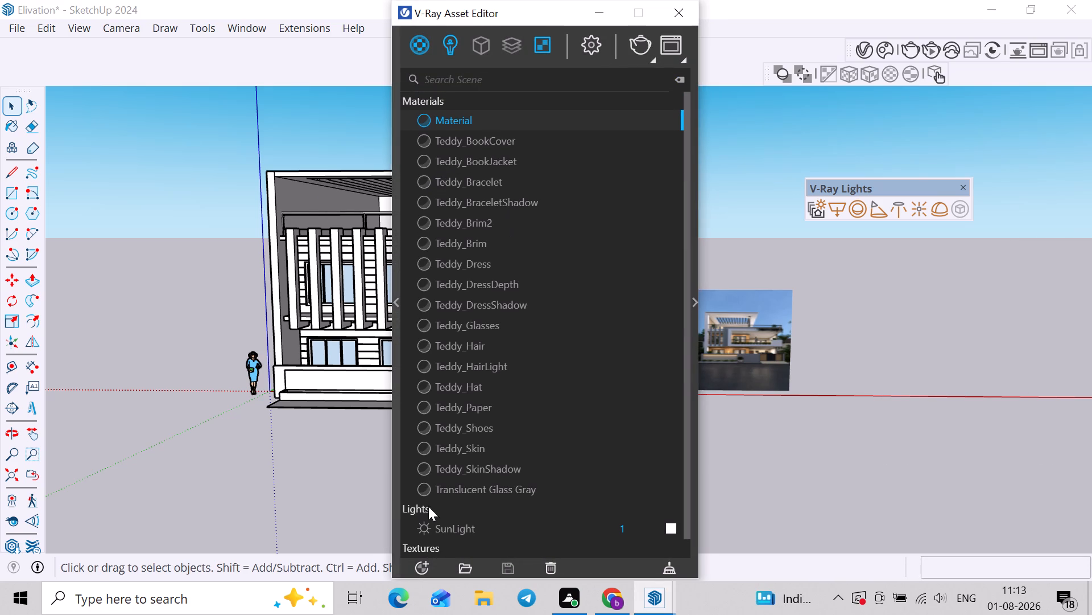
pyautogui.keyDown('shift'); pyautogui.click(512, 488); pyautogui.keyUp('shift')
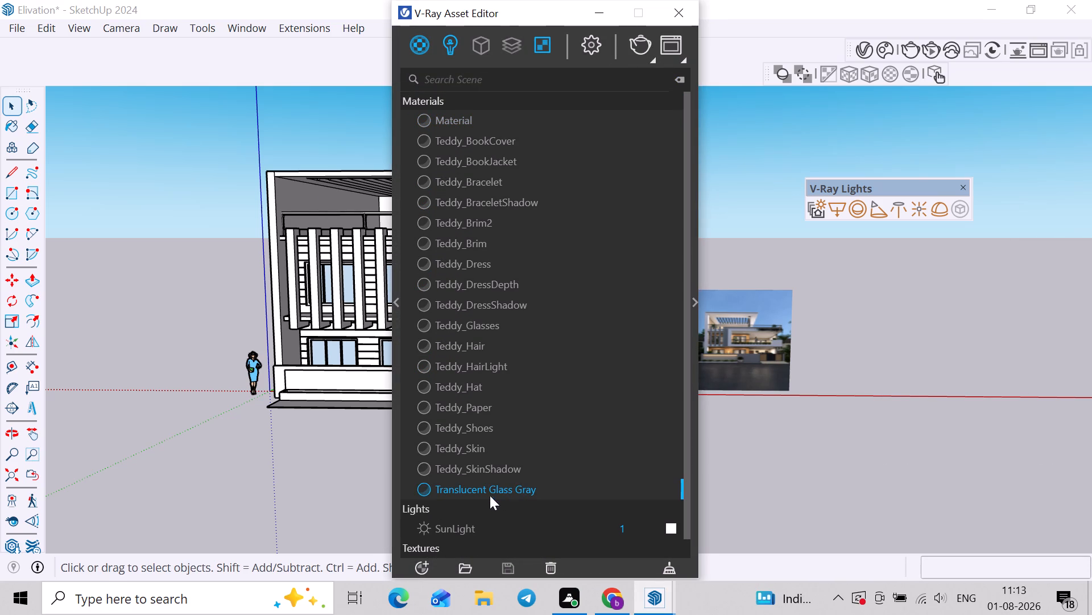
pyautogui.click(474, 469)
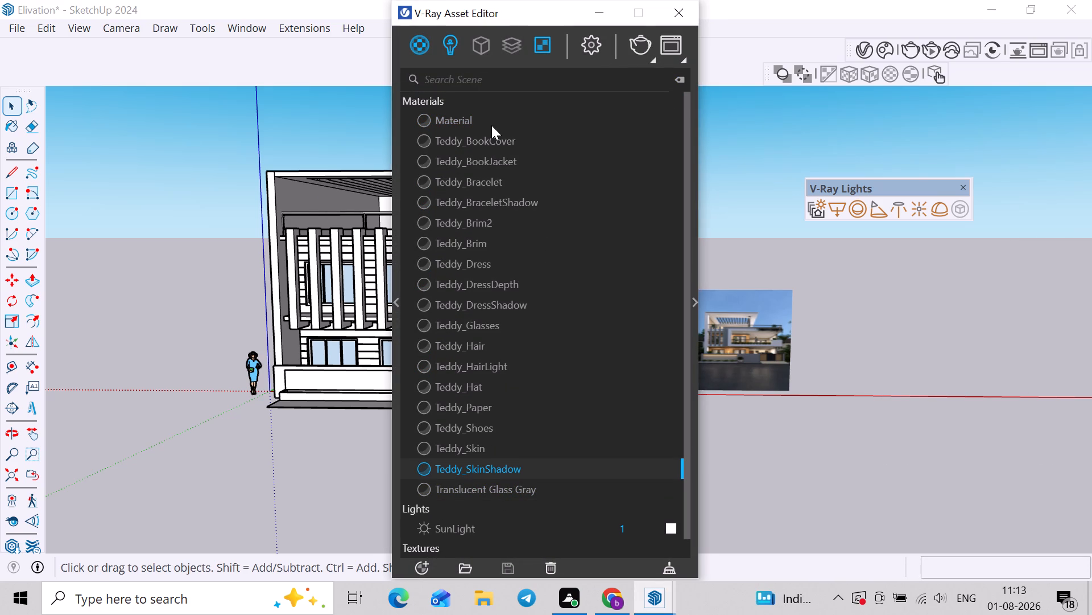
pyautogui.keyDown('shift'); pyautogui.click(491, 125); pyautogui.keyUp('shift')
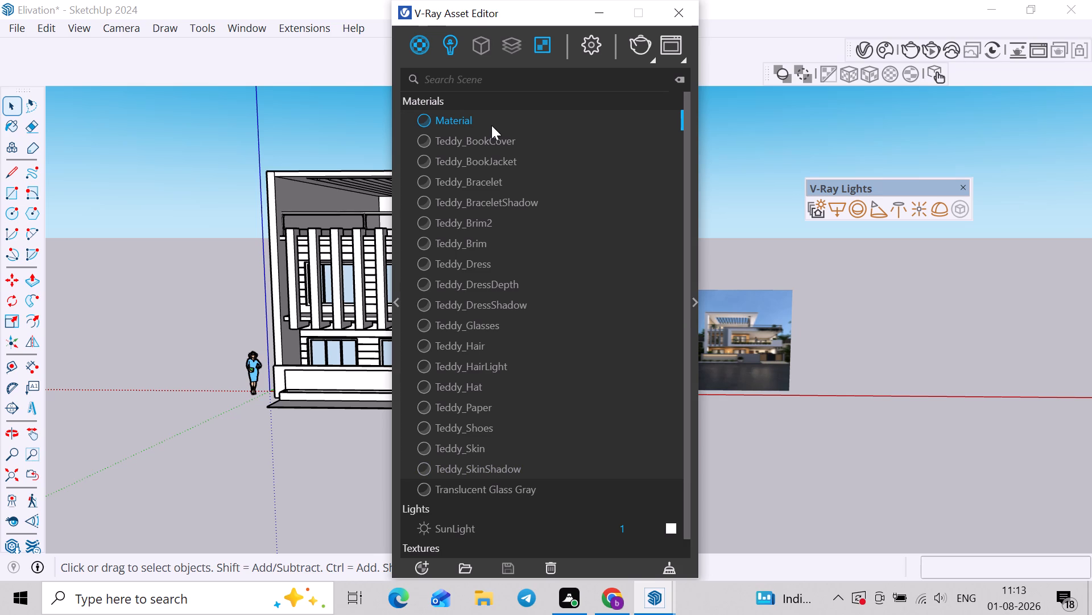
pyautogui.press('Delete')
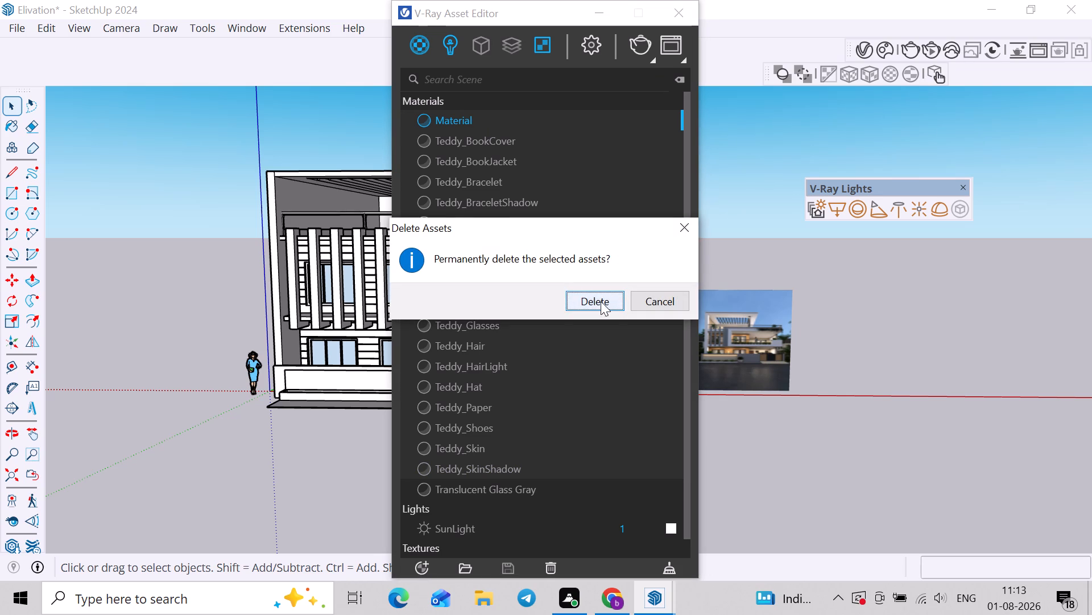
pyautogui.click(589, 297)
pyautogui.scroll(2, 512, 132)
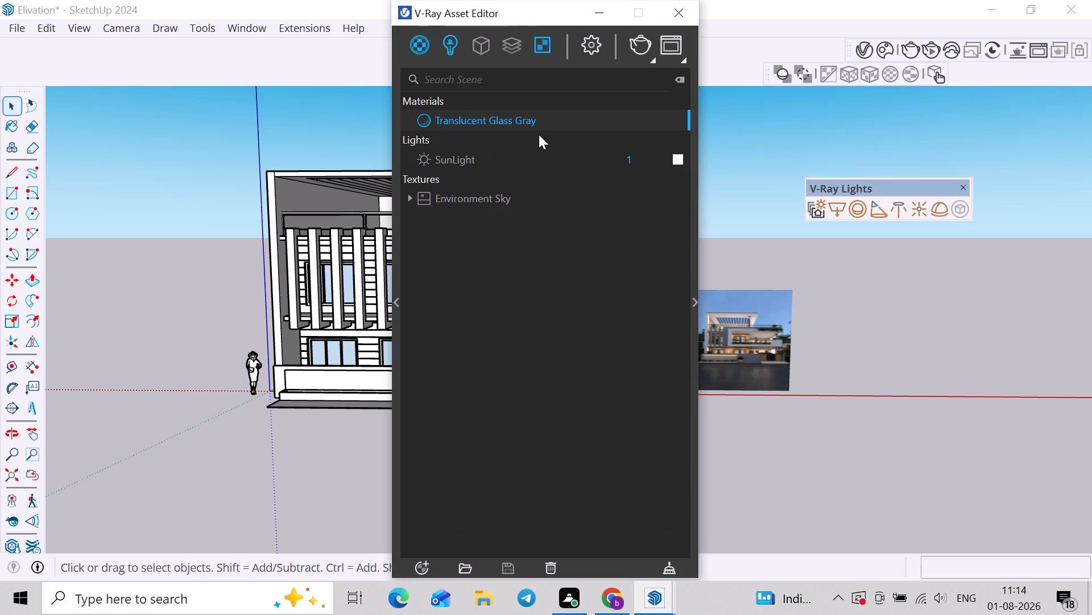
pyautogui.scroll(-3, 336, 196)
# Move the Asset Editor clear of the house and compare the ground-floor front with the wall finishes in the reference image.
pyautogui.keyDown('shift'); pyautogui.moveTo(311, 285); pyautogui.dragTo(209, 309, button='middle'); pyautogui.keyUp('shift')
pyautogui.scroll(3, 237, 294)
pyautogui.moveTo(262, 316); pyautogui.dragTo(317, 329, button='middle')
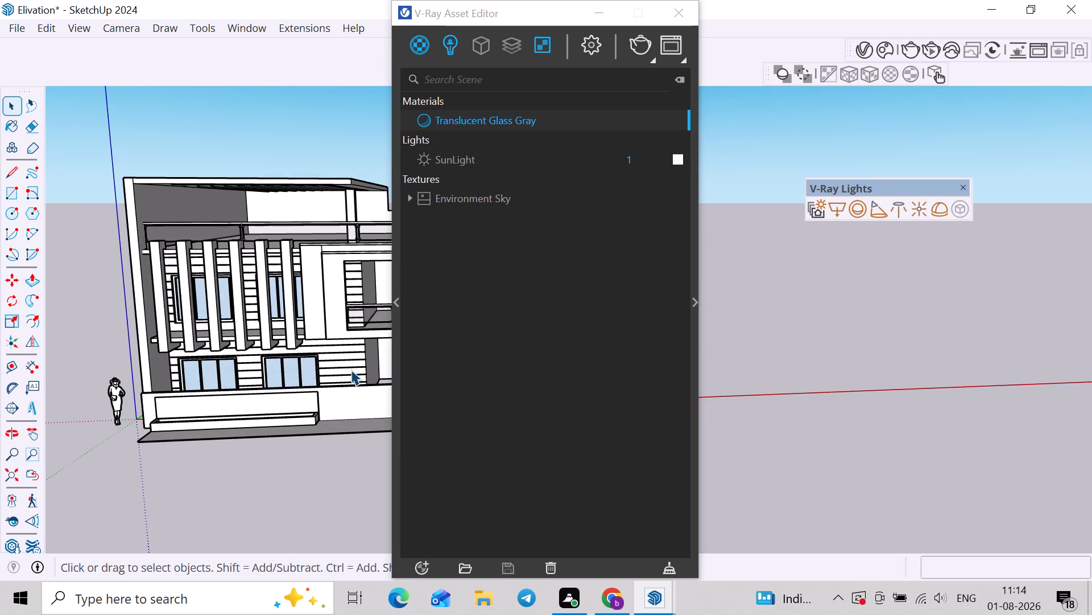
pyautogui.click(351, 370)
pyautogui.moveTo(522, 15); pyautogui.dragTo(884, 382)
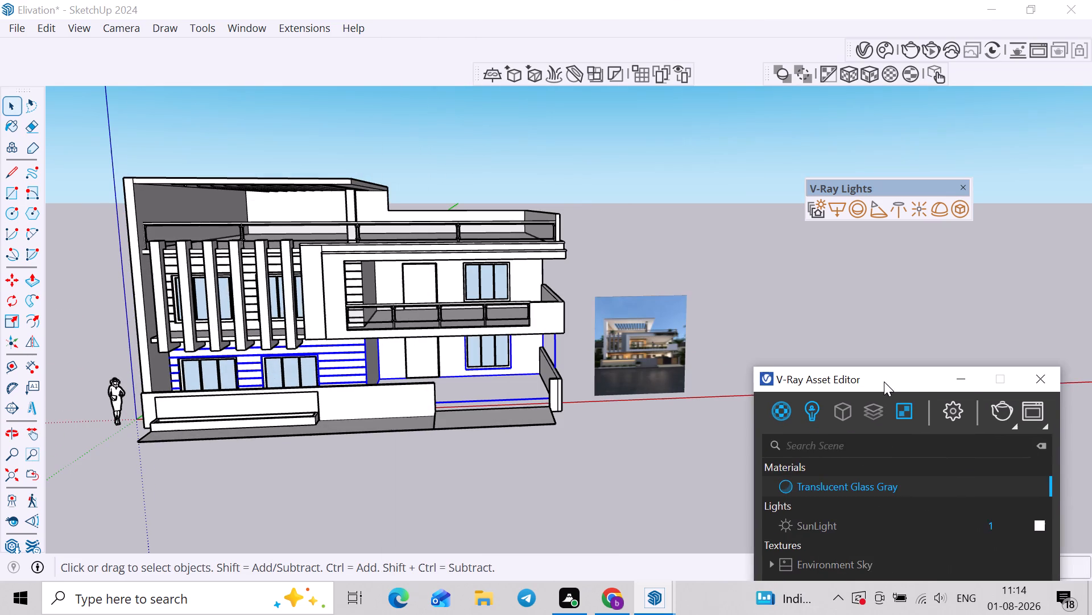
pyautogui.moveTo(884, 382); pyautogui.dragTo(880, 363)
pyautogui.scroll(18, 697, 378)
pyautogui.scroll(-7, 597, 312)
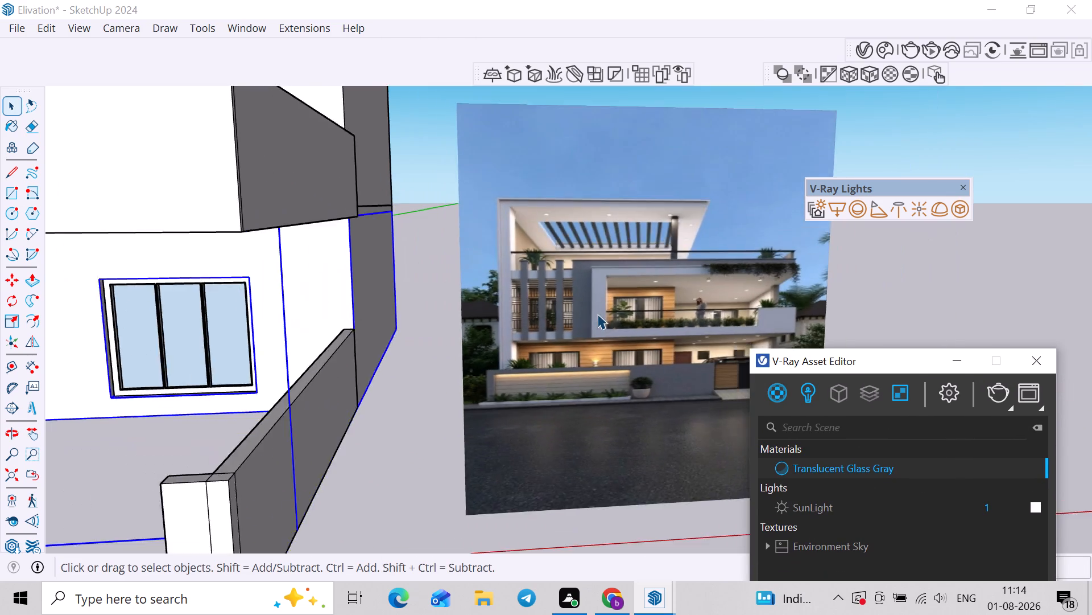
pyautogui.scroll(-2, 597, 314)
pyautogui.keyDown('shift'); pyautogui.moveTo(495, 398); pyautogui.dragTo(721, 289, button='middle'); pyautogui.keyUp('shift')
pyautogui.moveTo(754, 286); pyautogui.dragTo(572, 289, button='middle')
pyautogui.scroll(14, 831, 261)
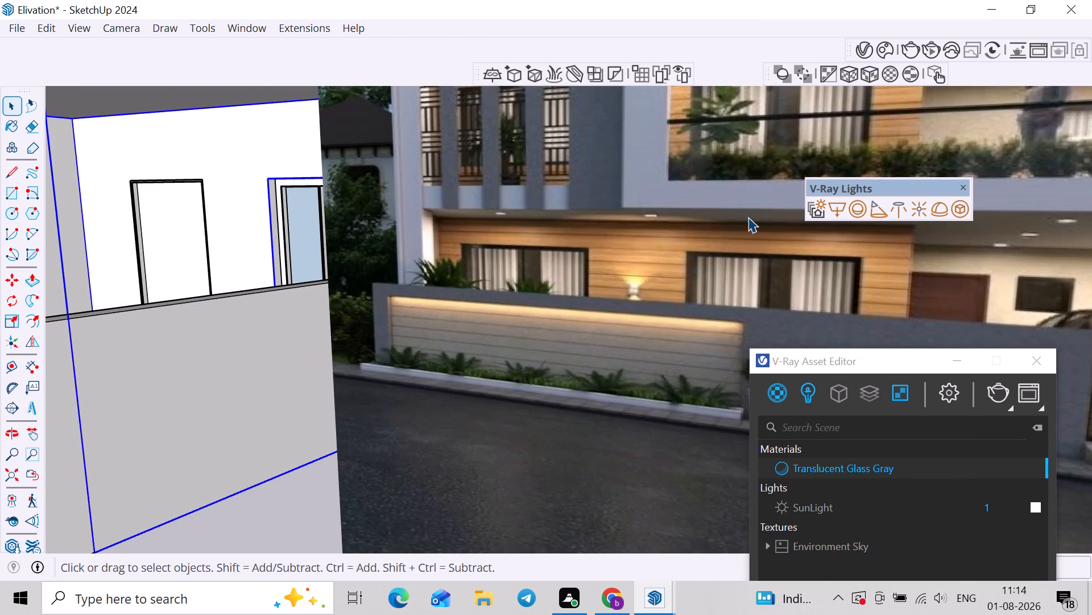
pyautogui.scroll(-12, 748, 217)
pyautogui.keyDown('shift'); pyautogui.moveTo(592, 298); pyautogui.dragTo(848, 270, button='middle'); pyautogui.keyUp('shift')
pyautogui.moveTo(359, 288); pyautogui.dragTo(610, 288, button='middle')
pyautogui.scroll(2, 383, 190)
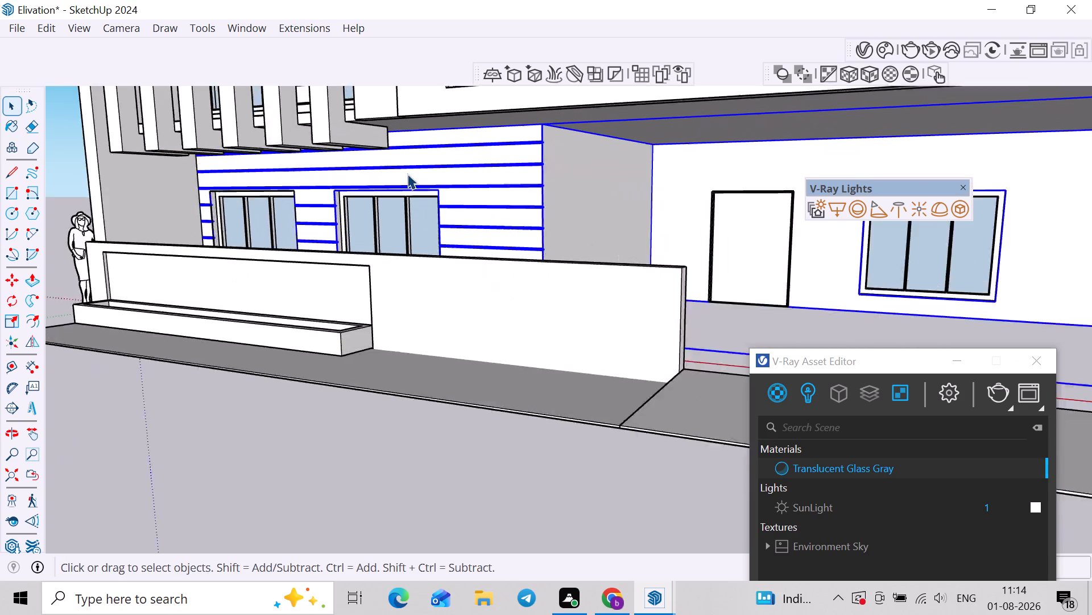
# Open the ground-floor wall group and select its connected wall faces.
pyautogui.scroll(1, 407, 174)
pyautogui.tripleClick(454, 171)
pyautogui.click(454, 171)
pyautogui.scroll(-8, 549, 197)
pyautogui.moveTo(539, 231); pyautogui.dragTo(615, 244, button='middle')
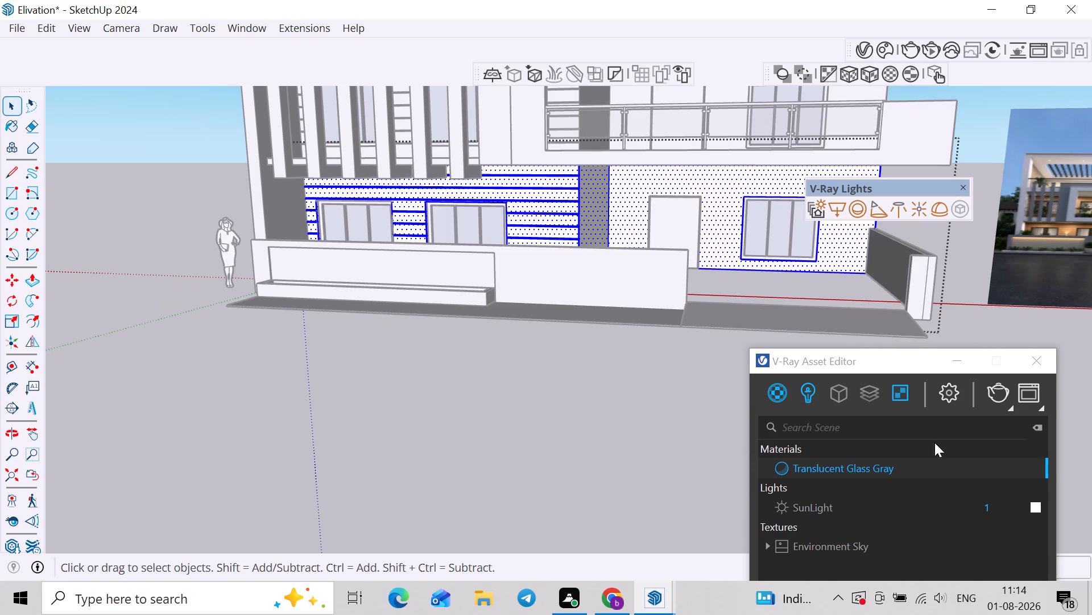
# Open the Chaos Cosmos browser, show the Materials category and limit it to assets in my plan.
pyautogui.moveTo(896, 362); pyautogui.dragTo(574, 34)
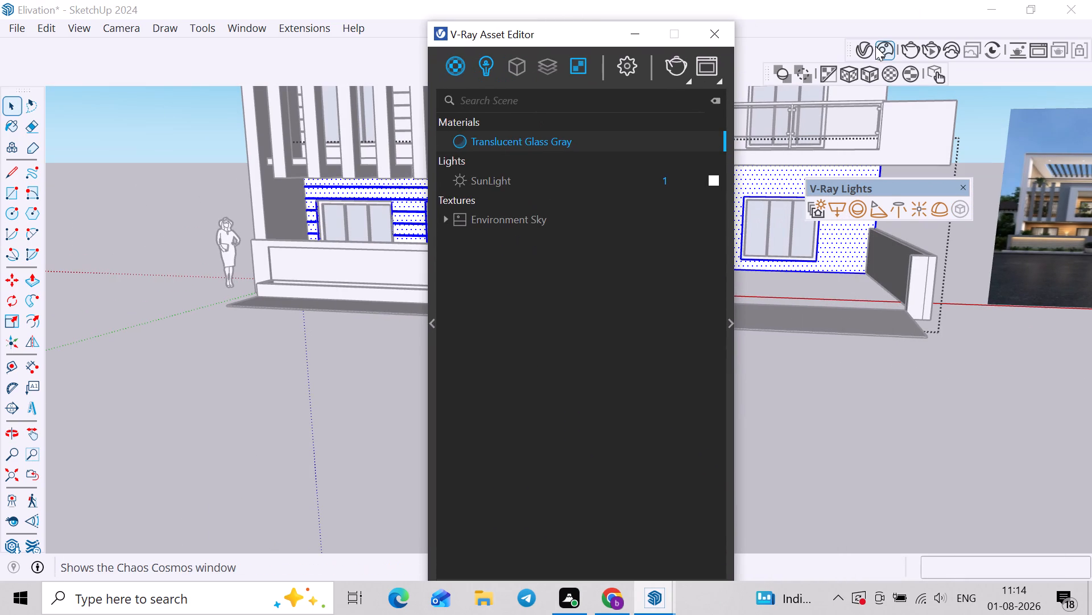
pyautogui.click(875, 46)
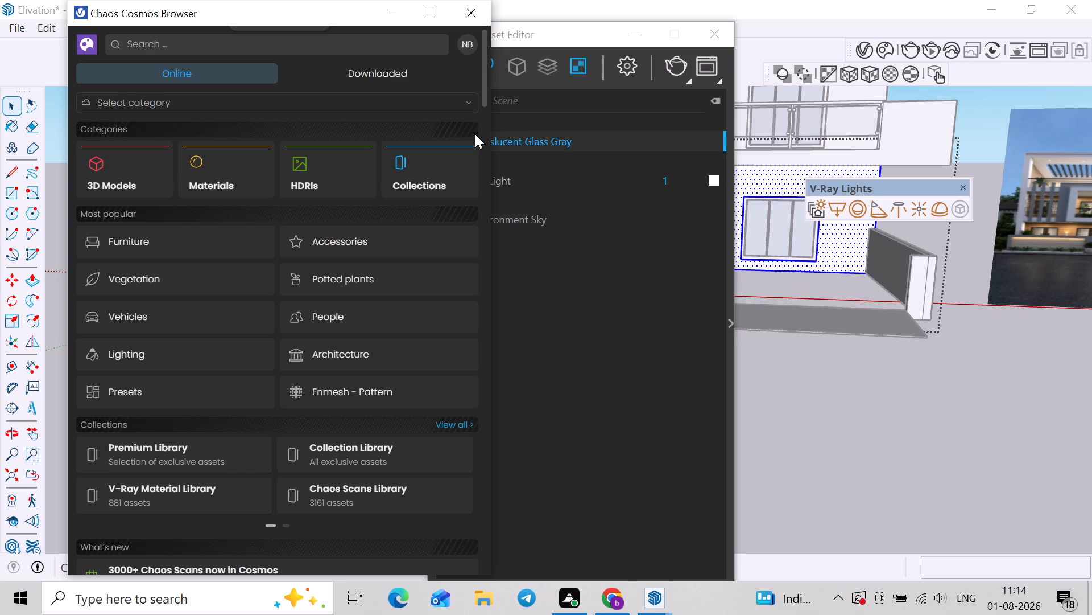
pyautogui.click(222, 171)
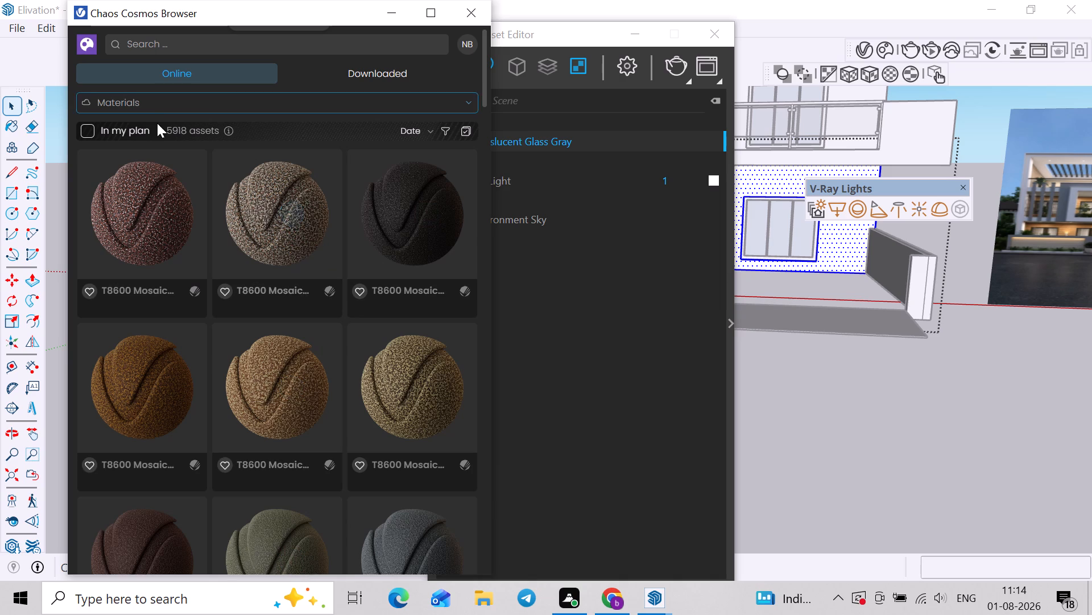
pyautogui.click(136, 135)
pyautogui.click(95, 135)
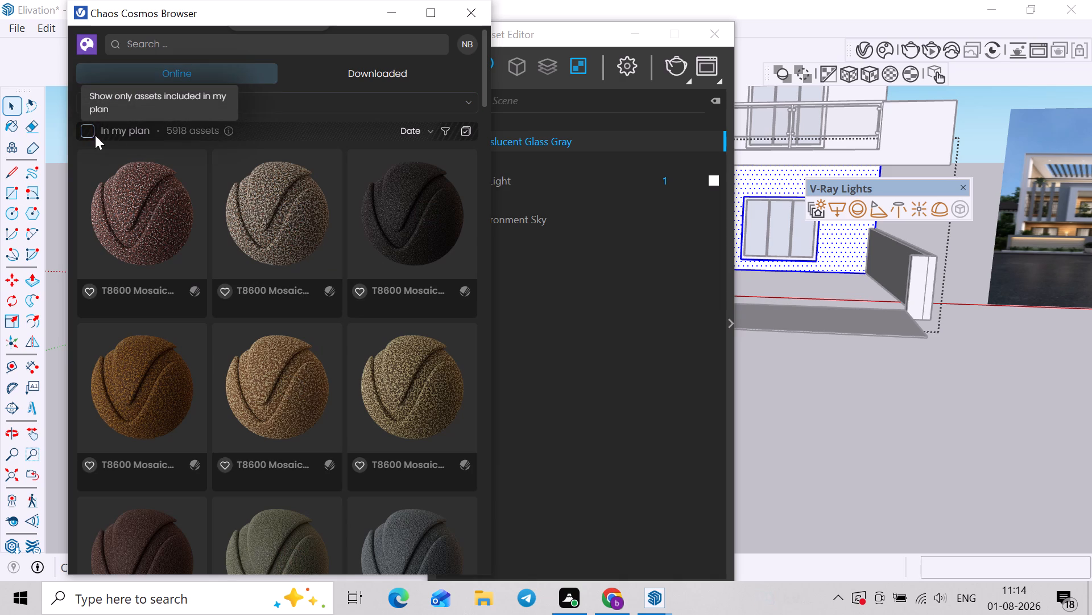
pyautogui.click(82, 135)
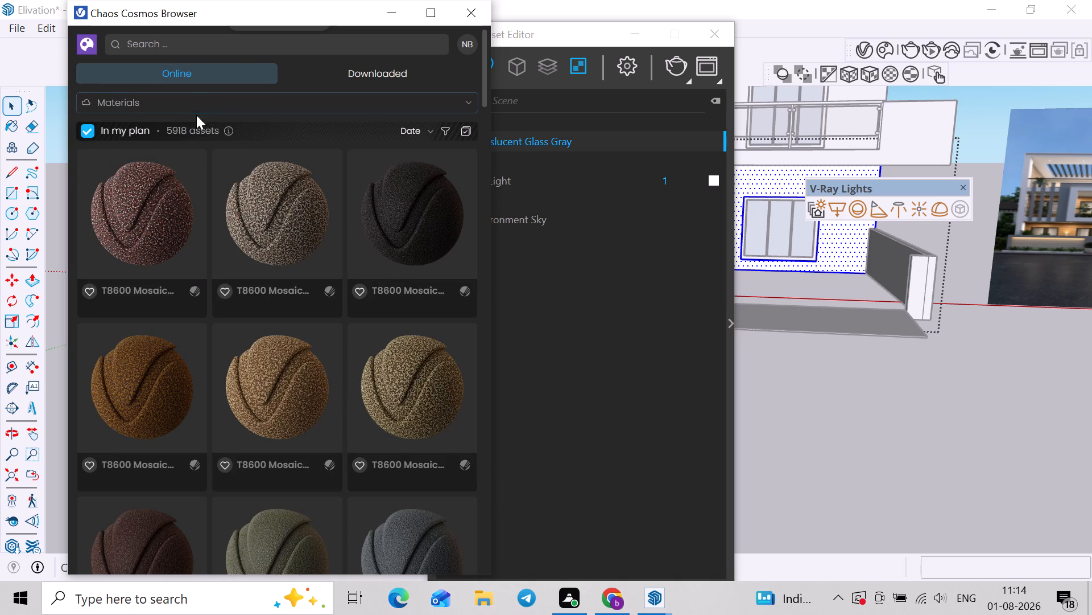
# Browse the Ceramic & porcelain and Concrete material categories for a suitable wall finish.
pyautogui.click(208, 109)
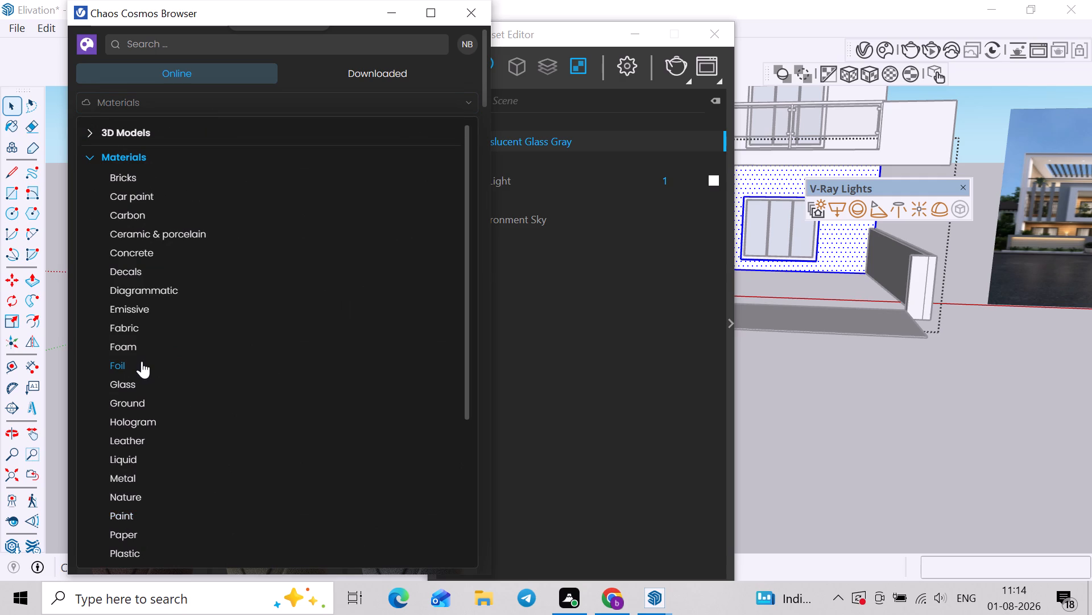
pyautogui.scroll(-4, 131, 539)
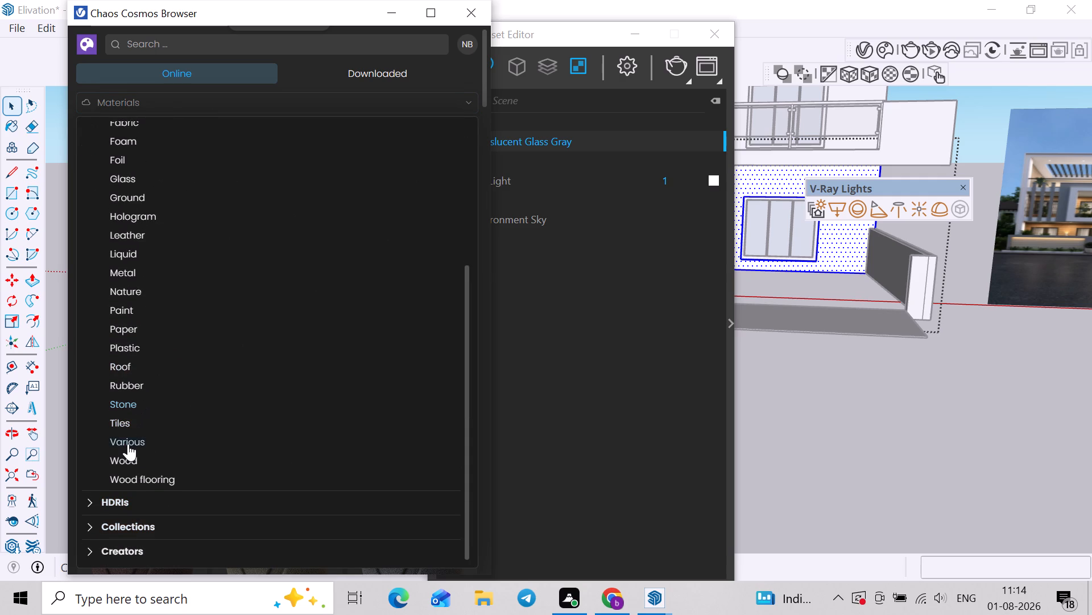
pyautogui.scroll(4, 142, 346)
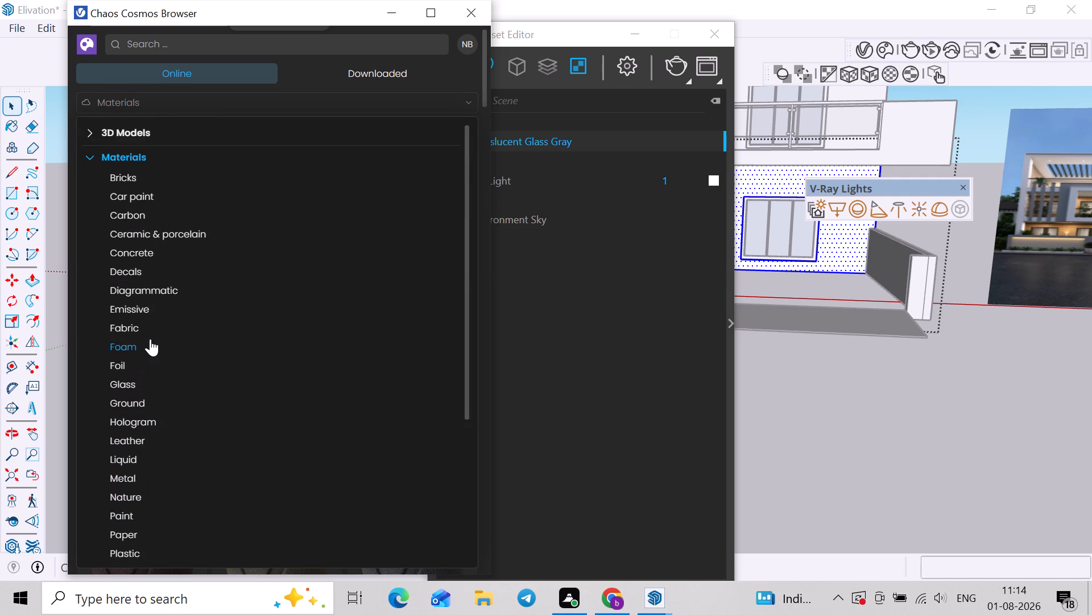
pyautogui.click(155, 239)
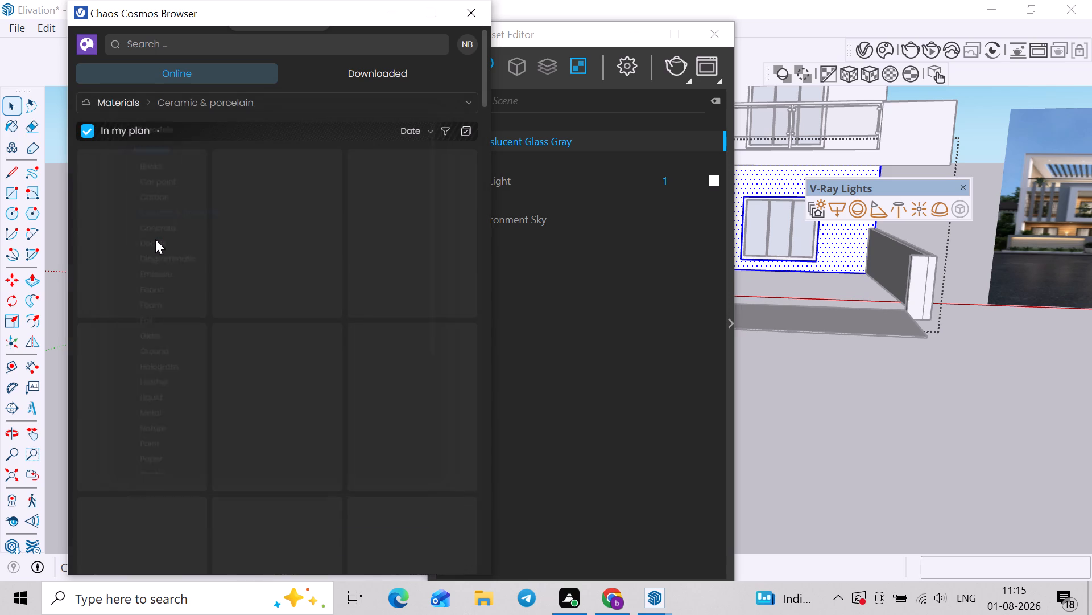
pyautogui.scroll(-2, 155, 239)
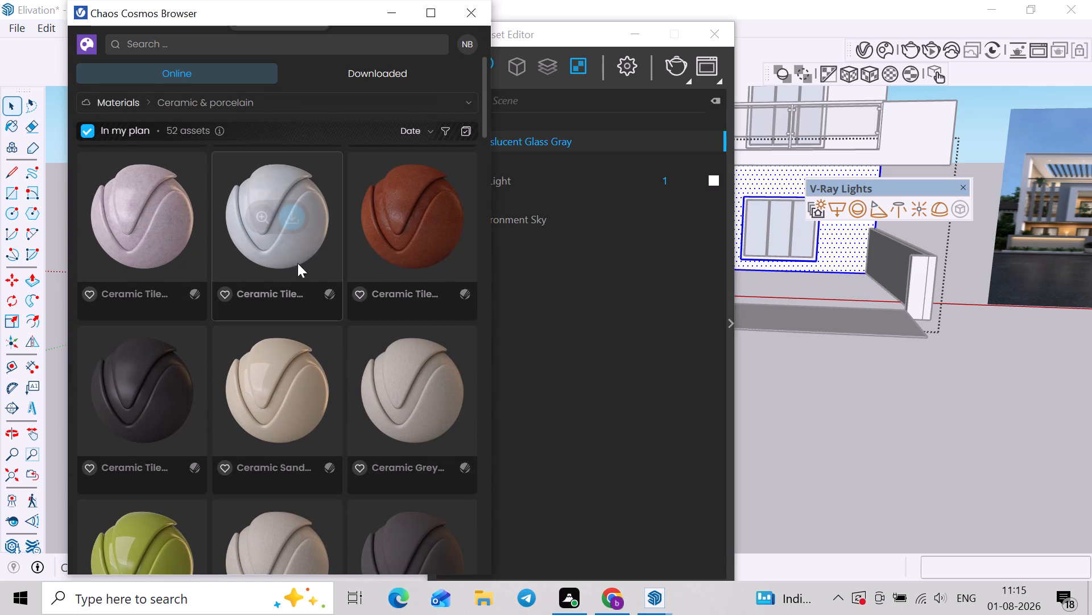
pyautogui.click(206, 114)
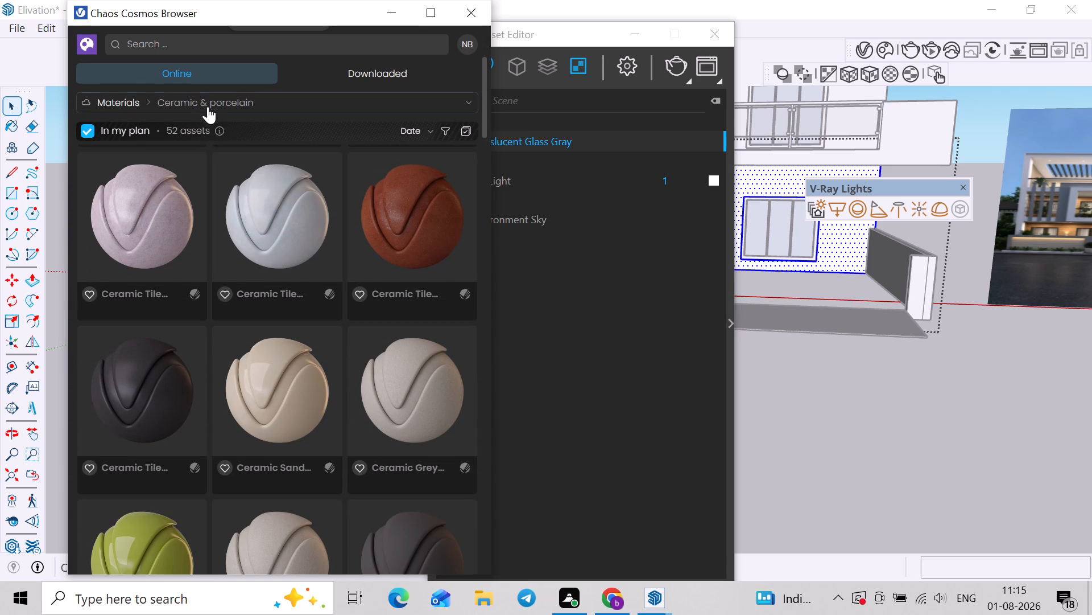
pyautogui.click(210, 102)
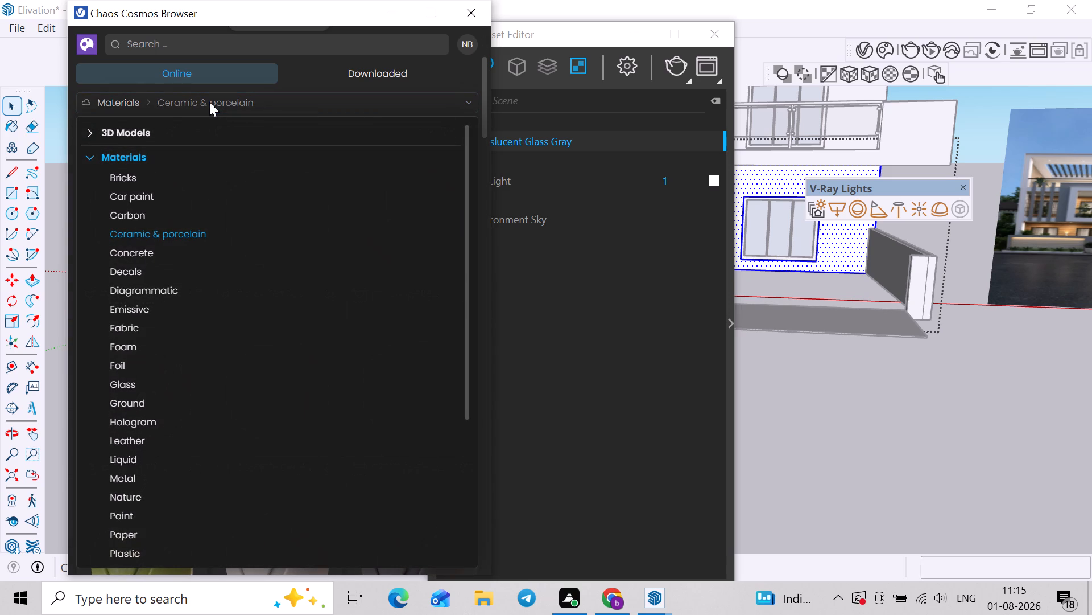
pyautogui.click(152, 252)
pyautogui.scroll(-2, 292, 346)
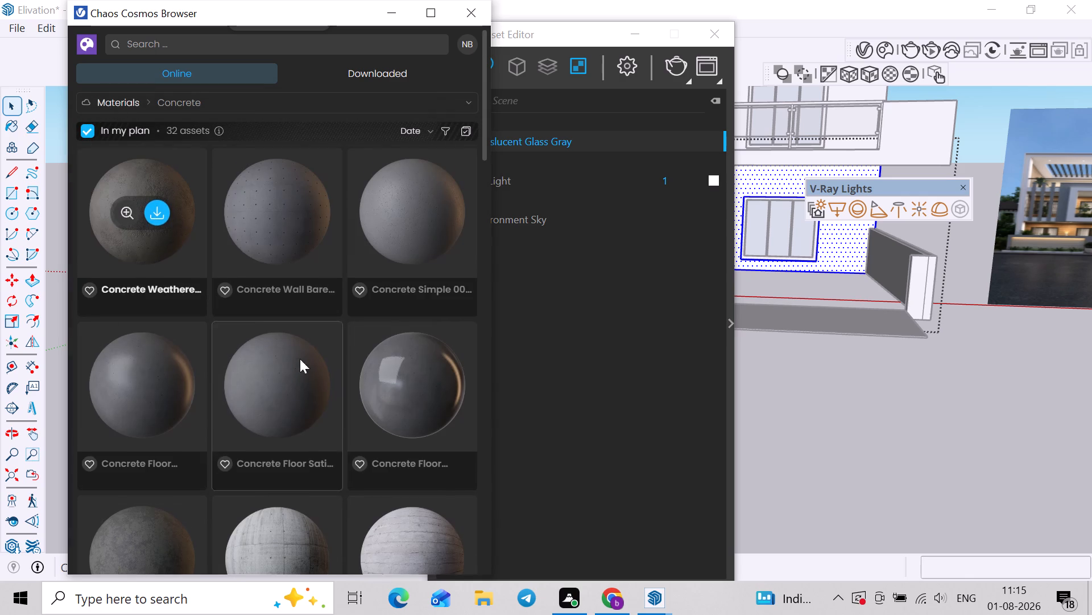
pyautogui.scroll(-12, 300, 359)
pyautogui.scroll(3, 290, 372)
pyautogui.scroll(-3, 292, 370)
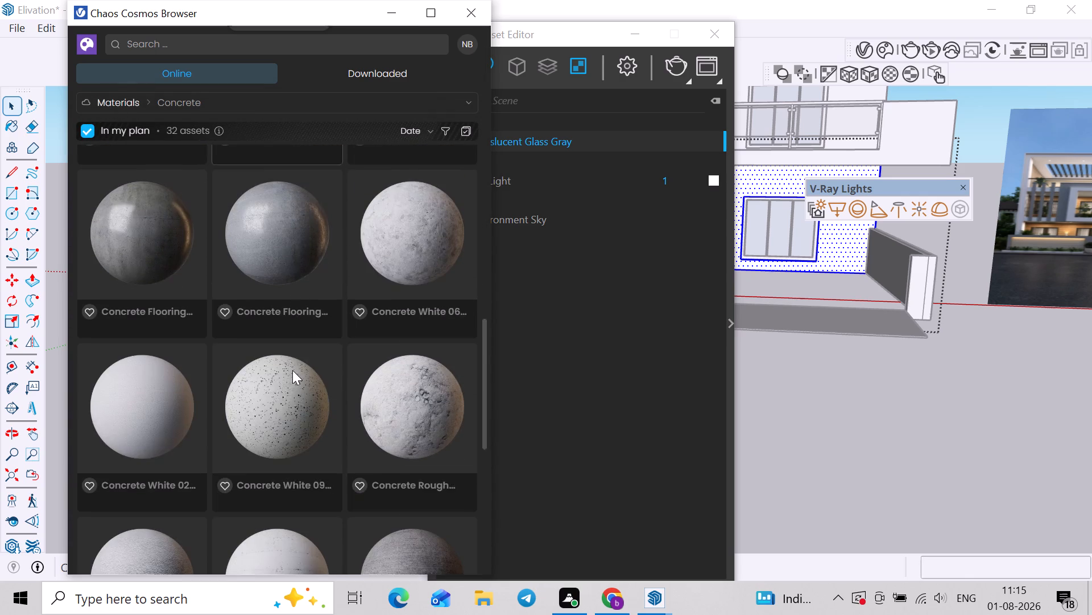
pyautogui.scroll(-3, 292, 370)
# Switch the Cosmos materials to the Paint category and look through it for a suitable wall finish.
pyautogui.click(239, 96)
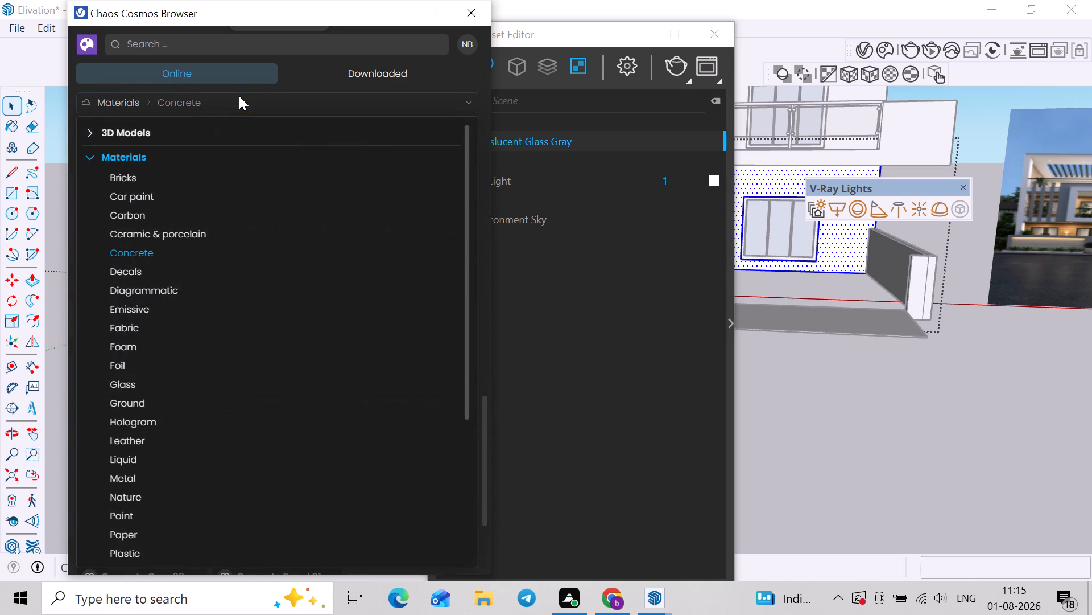
pyautogui.scroll(-3, 133, 408)
pyautogui.click(139, 313)
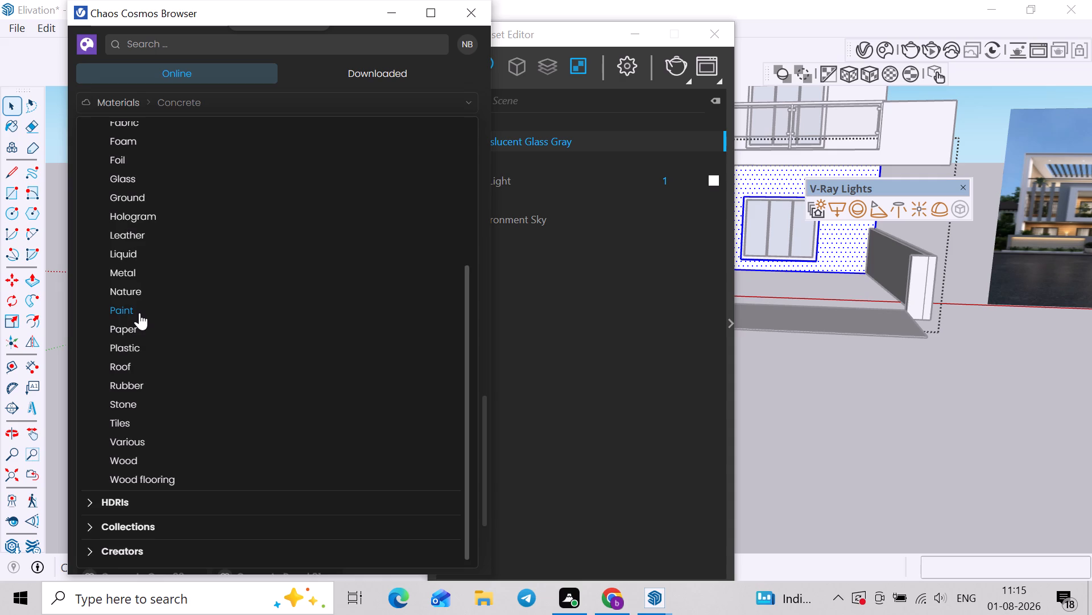
pyautogui.scroll(-6, 147, 318)
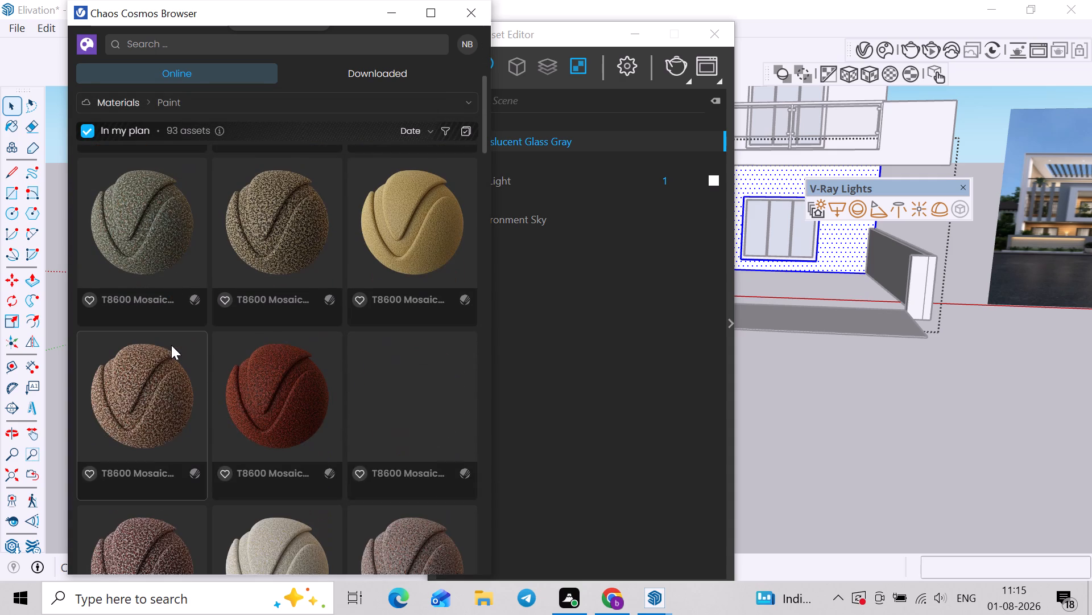
pyautogui.scroll(-8, 171, 345)
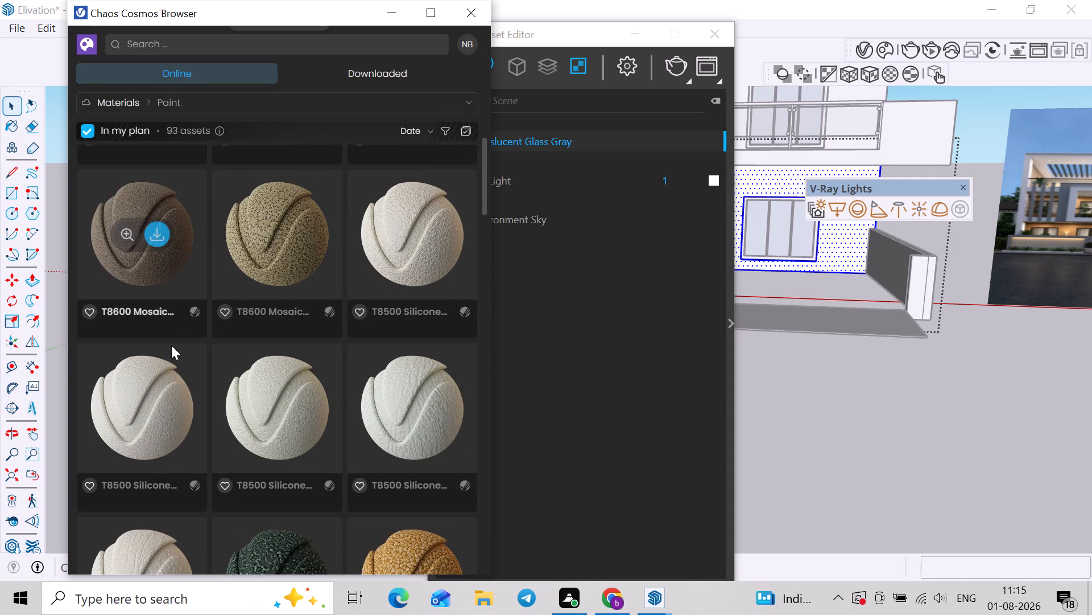
pyautogui.scroll(-4, 391, 428)
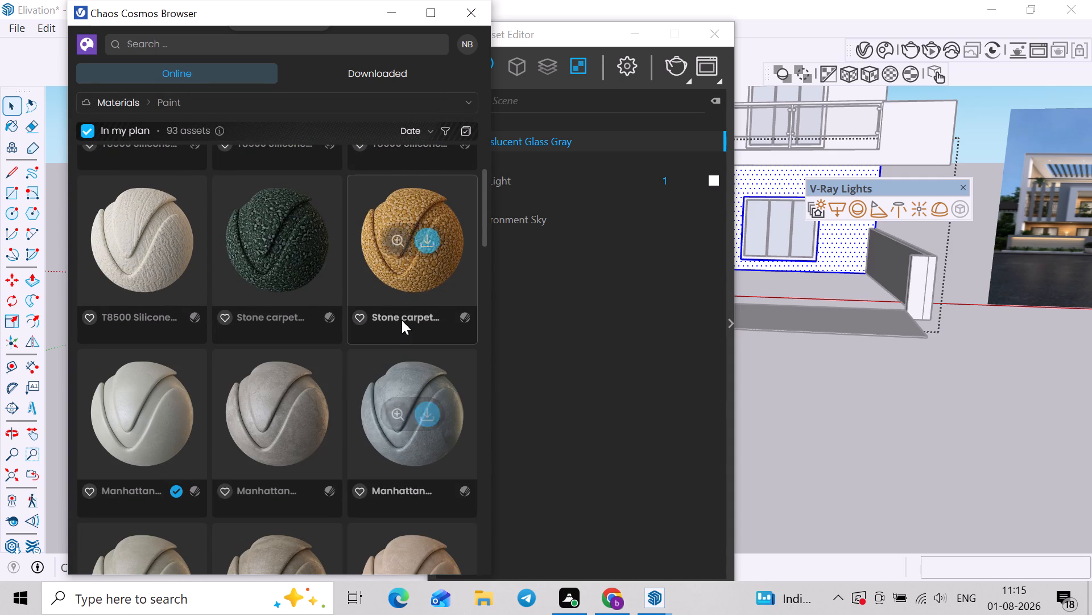
pyautogui.scroll(4, 402, 320)
pyautogui.scroll(-7, 398, 316)
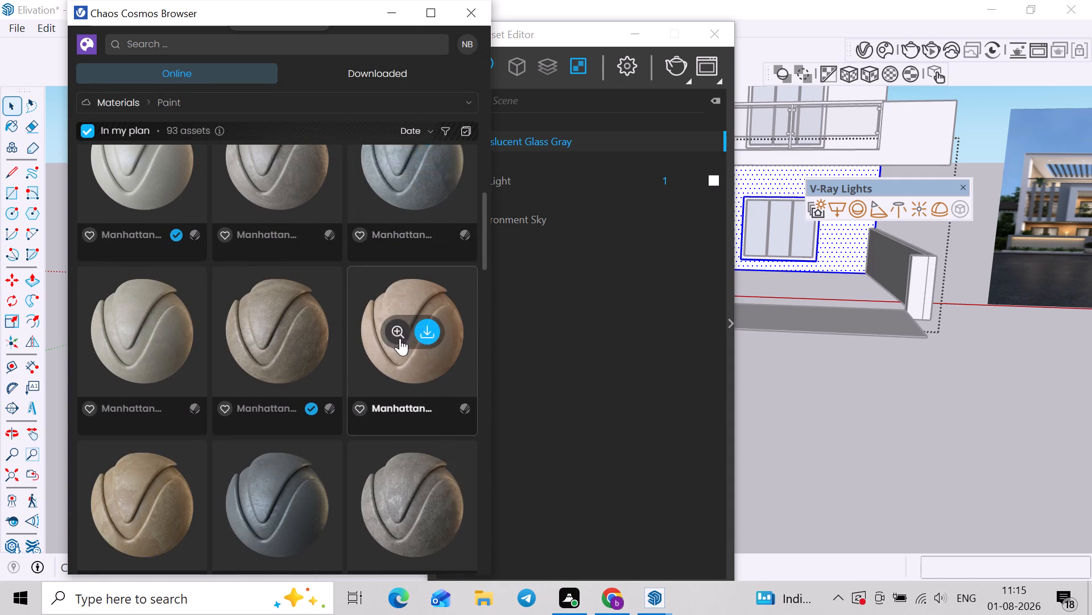
pyautogui.scroll(-12, 400, 342)
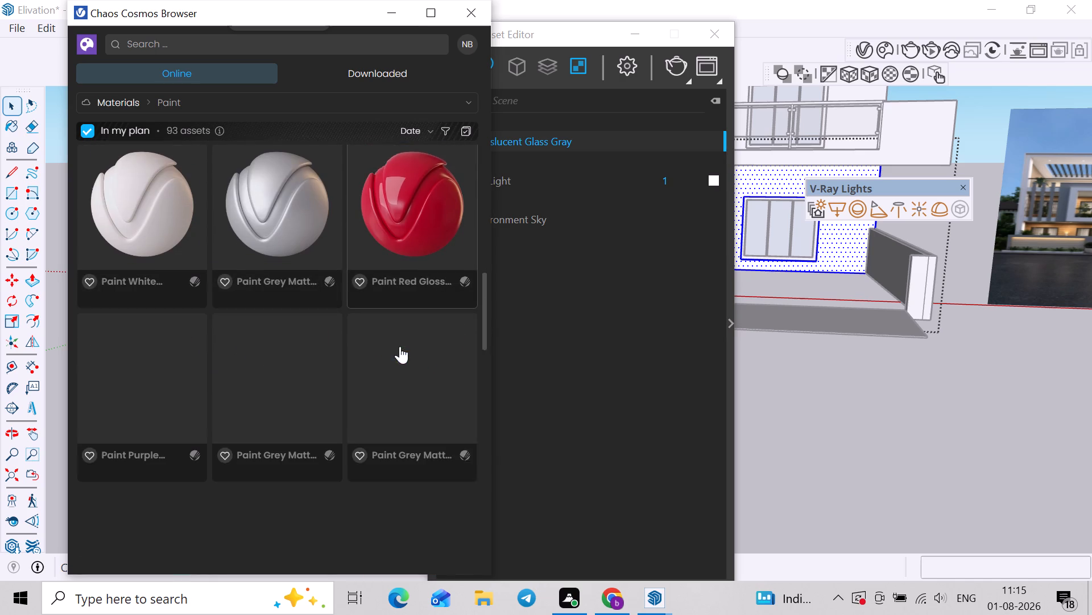
# Download the Manhattan Creative Coating ML 1122B 24.81cm paint material.
pyautogui.scroll(6, 400, 346)
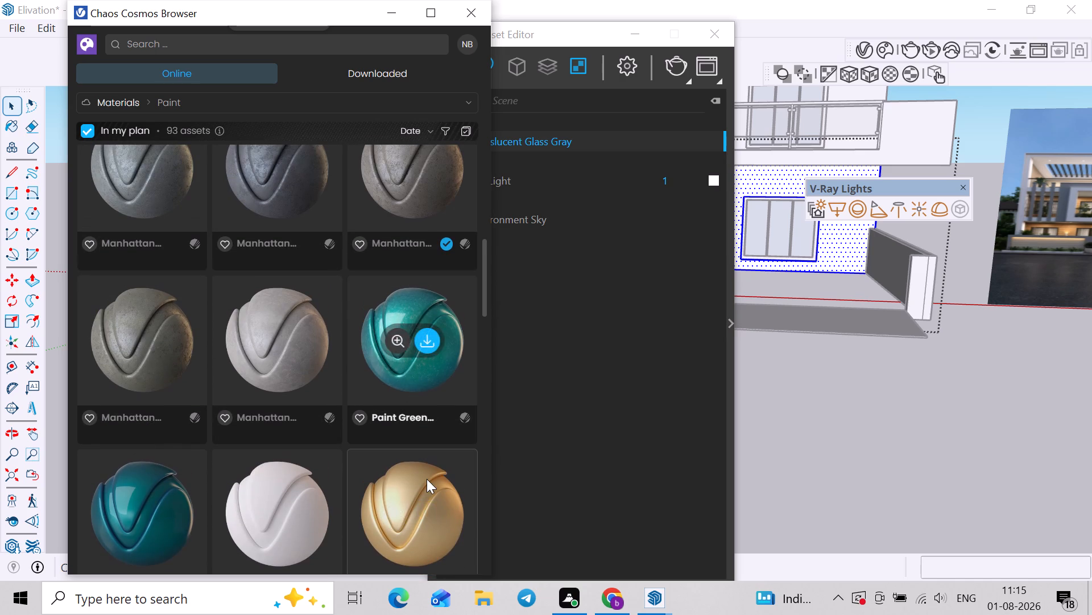
pyautogui.scroll(5, 426, 450)
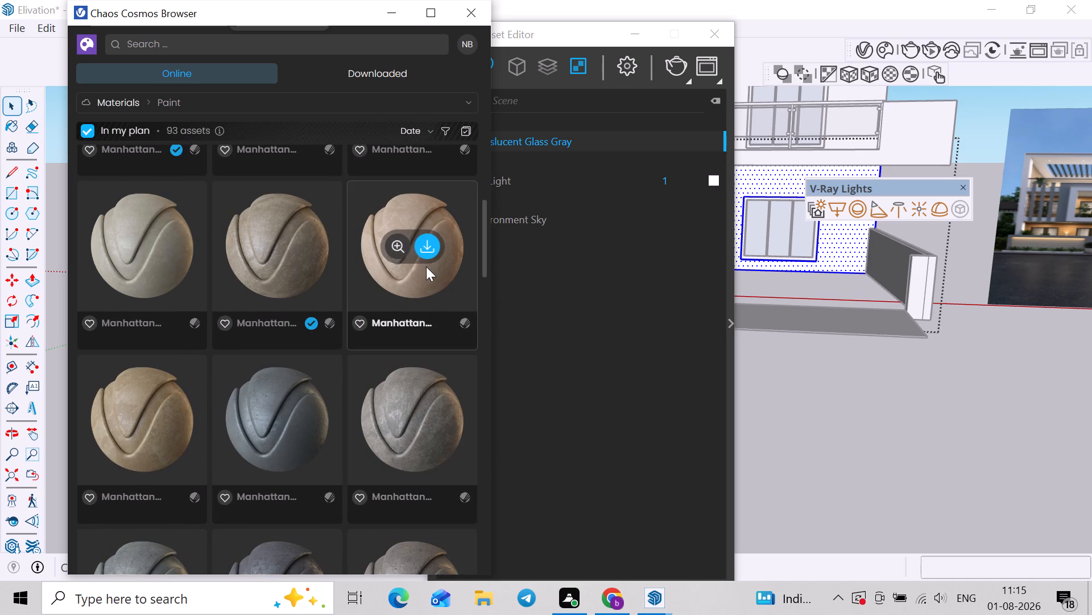
pyautogui.click(413, 271)
pyautogui.click(431, 253)
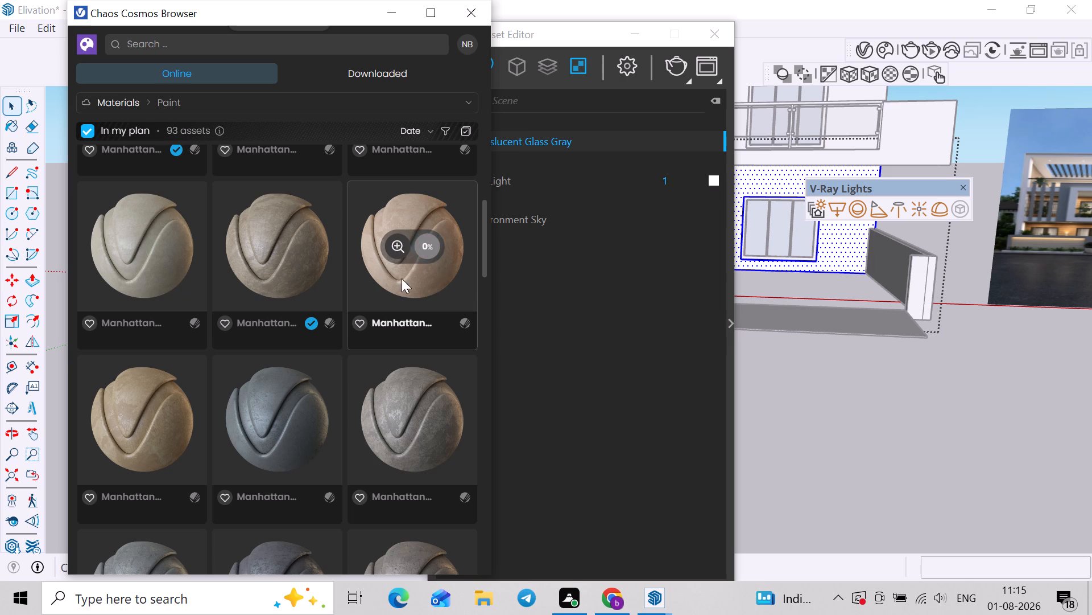
# Exit the ground-floor wall group, reopen and reposition the V-Ray Asset Editor, and bring back the Chaos Cosmos browser.
pyautogui.click(401, 9)
pyautogui.click(636, 24)
pyautogui.rightClick(688, 50)
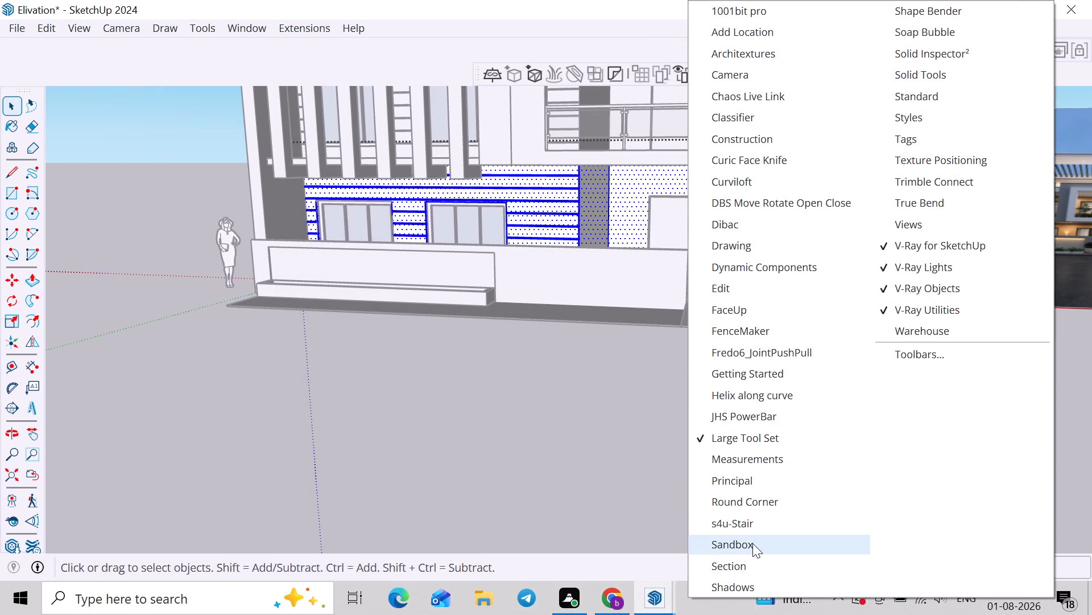
pyautogui.click(621, 413)
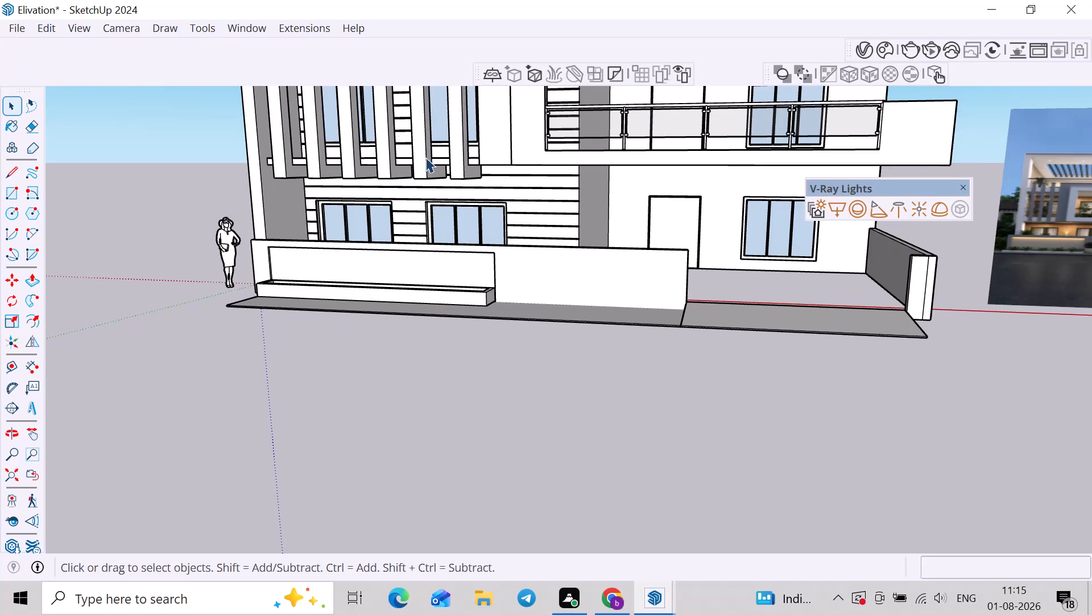
pyautogui.click(861, 46)
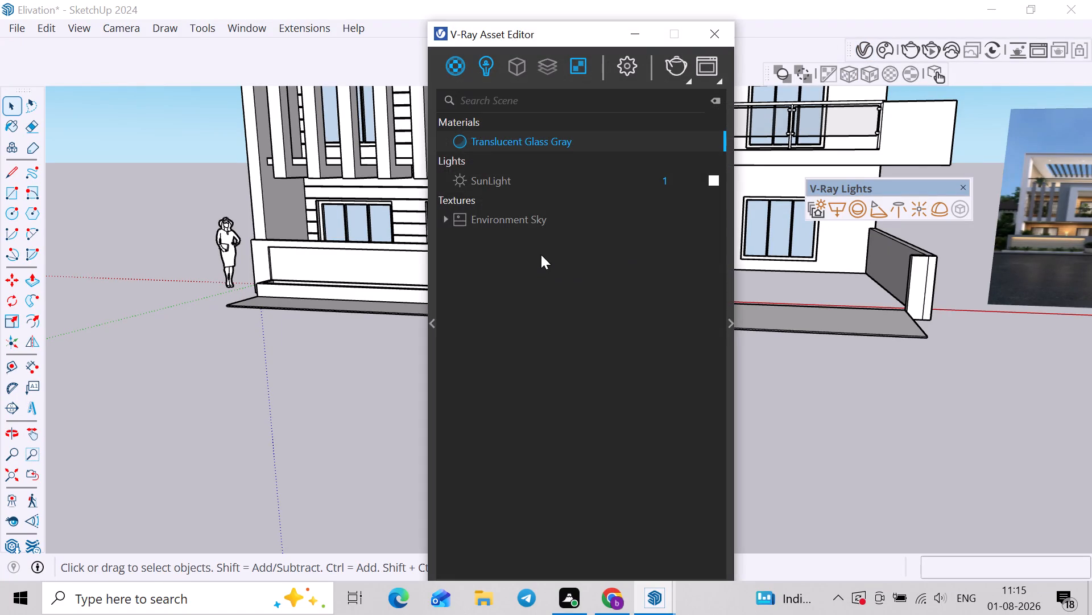
pyautogui.moveTo(570, 34); pyautogui.dragTo(478, 45)
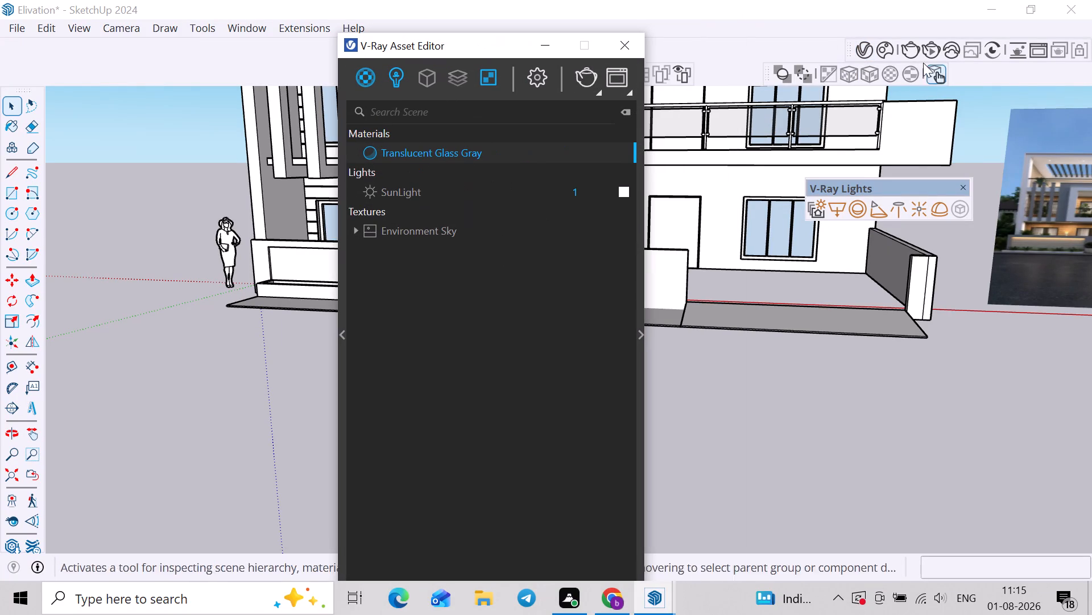
pyautogui.click(892, 48)
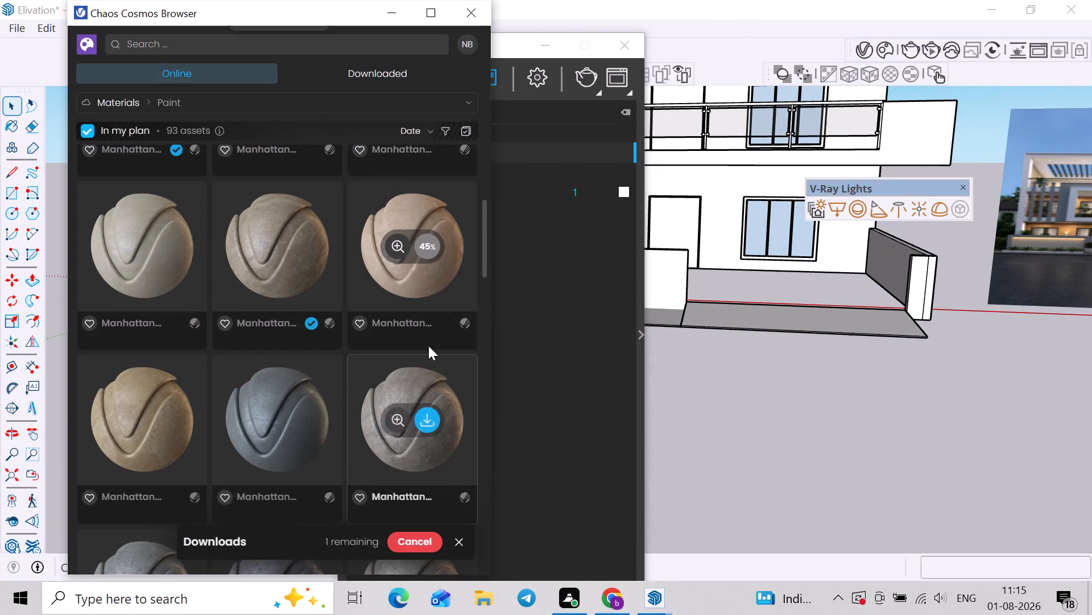
# Look through more Paint materials and return to the downloaded Manhattan Creative Coating ML 1122B.
pyautogui.scroll(-7, 384, 386)
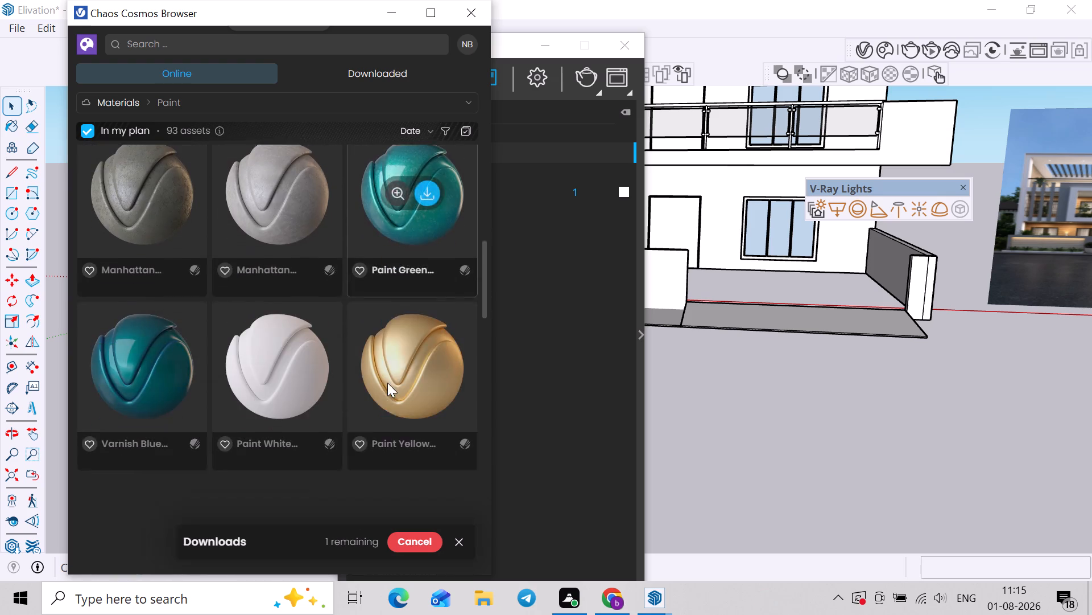
pyautogui.scroll(-12, 388, 382)
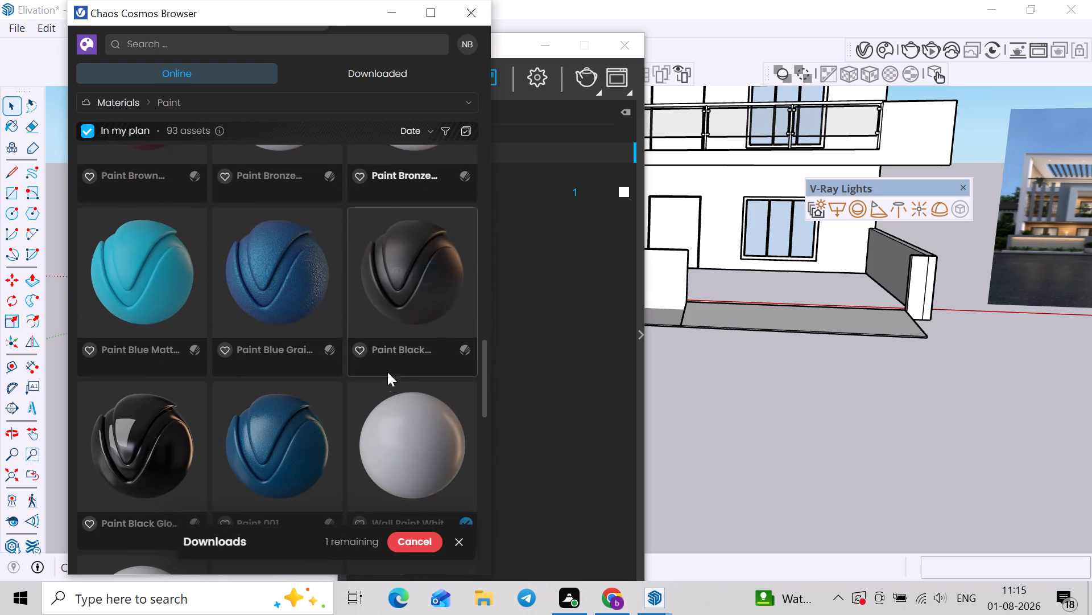
pyautogui.scroll(-8, 387, 372)
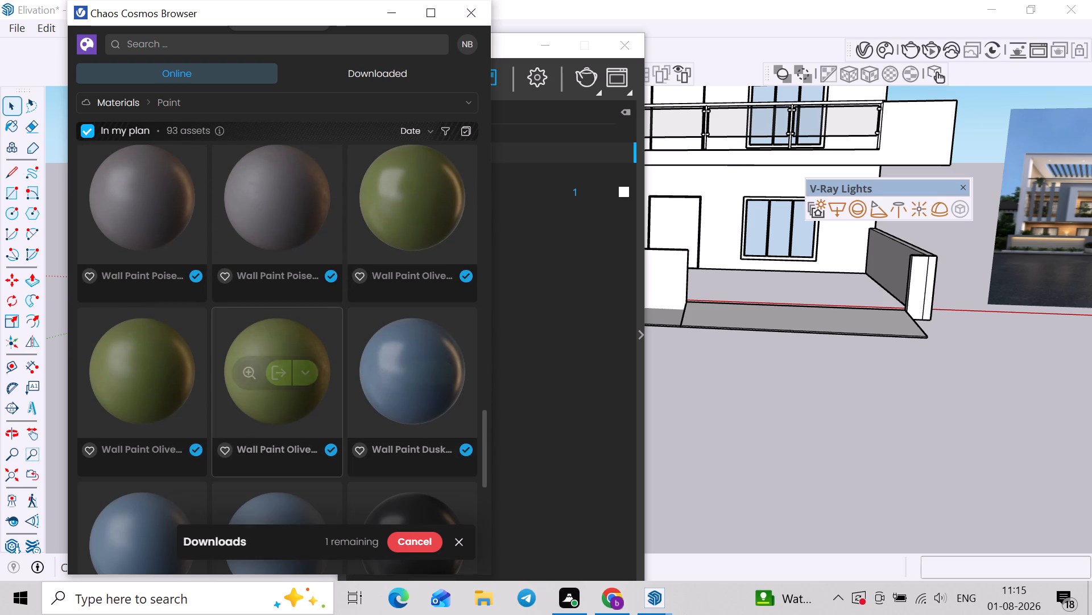
pyautogui.scroll(15, 305, 344)
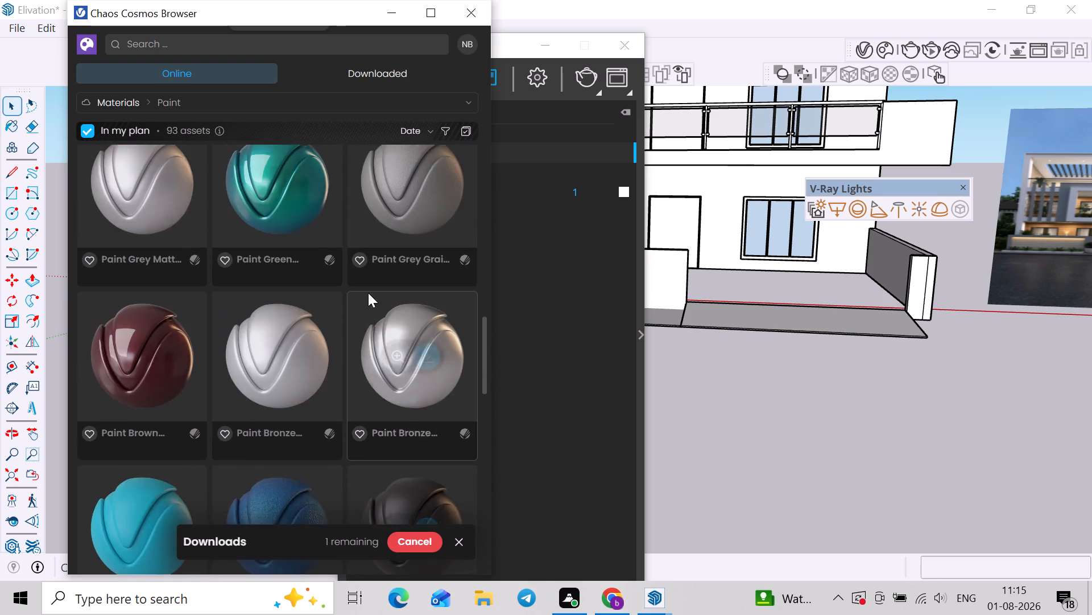
pyautogui.scroll(5, 368, 293)
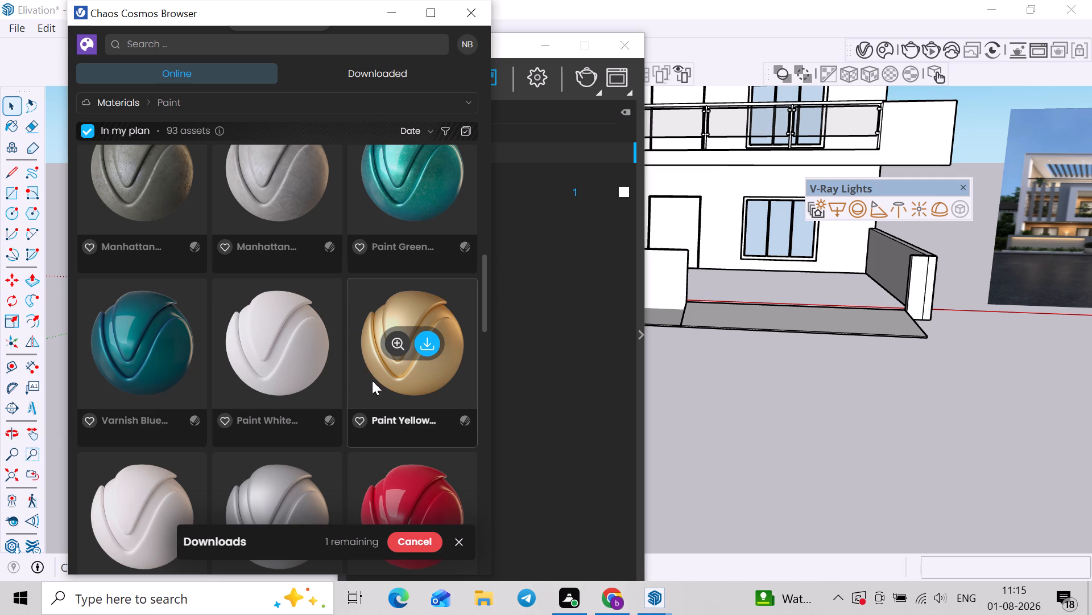
pyautogui.scroll(7, 388, 266)
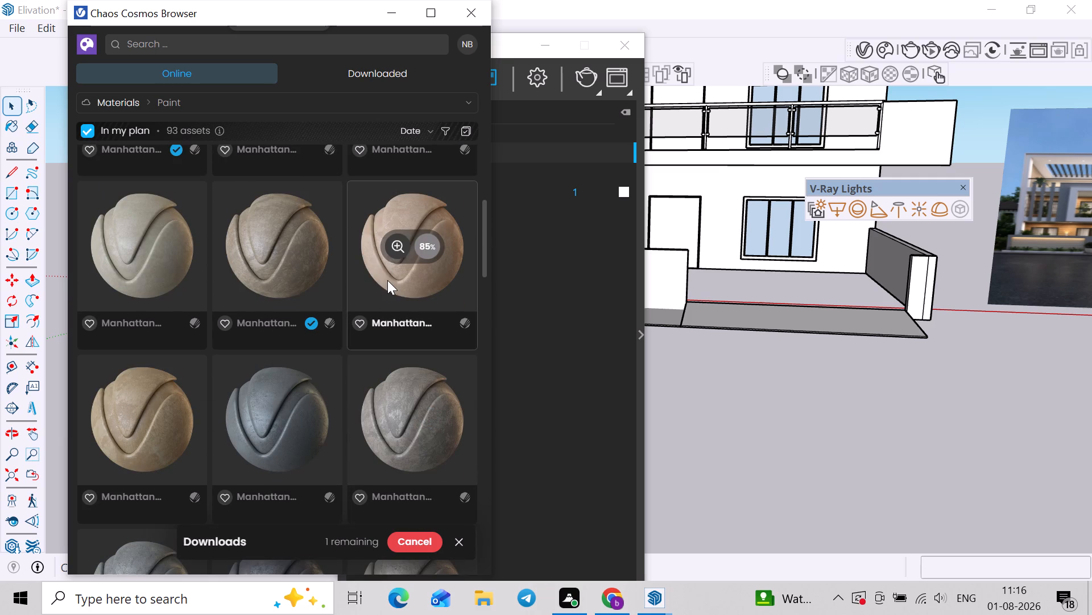
pyautogui.click(387, 280)
pyautogui.doubleClick(391, 293)
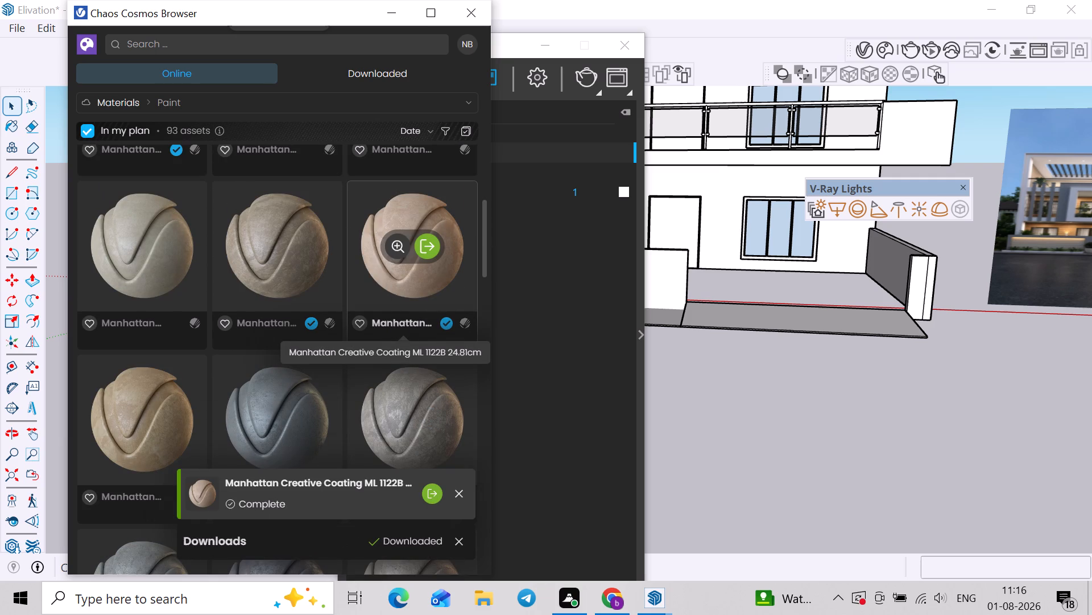
pyautogui.click(379, 488)
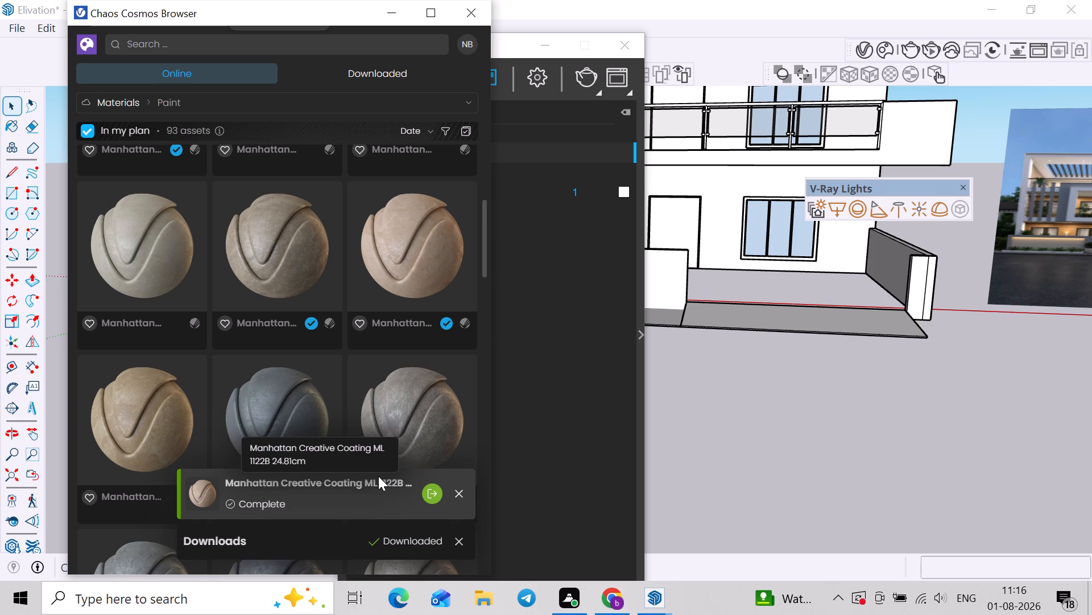
# Download Wall Paint Fine Grain 01 Yellow 100cm from the Paint category and import it into the scene.
pyautogui.scroll(-14, 391, 345)
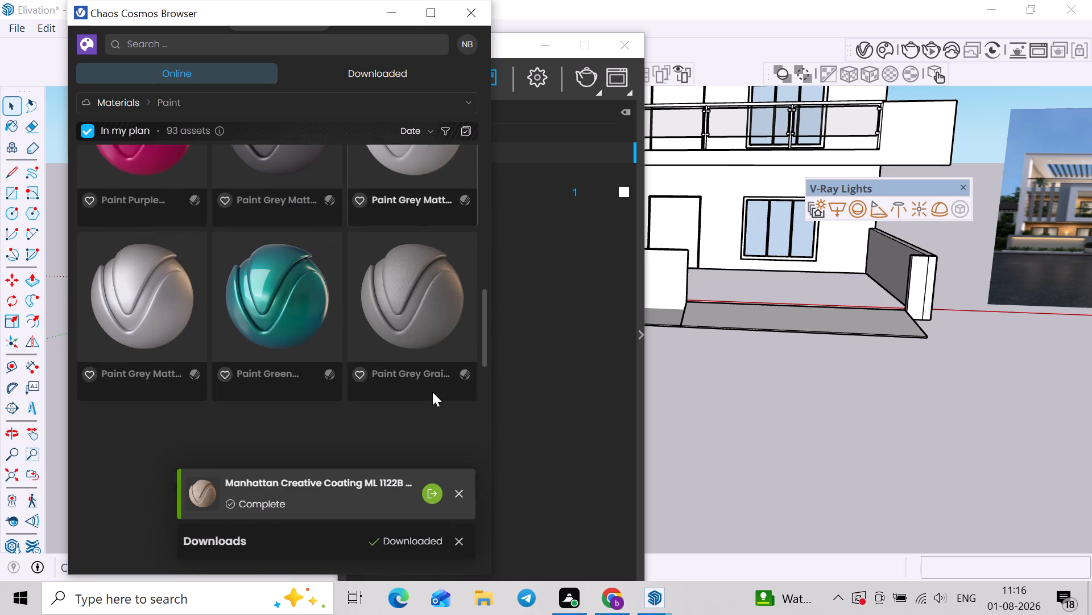
pyautogui.click(456, 489)
pyautogui.scroll(-10, 355, 406)
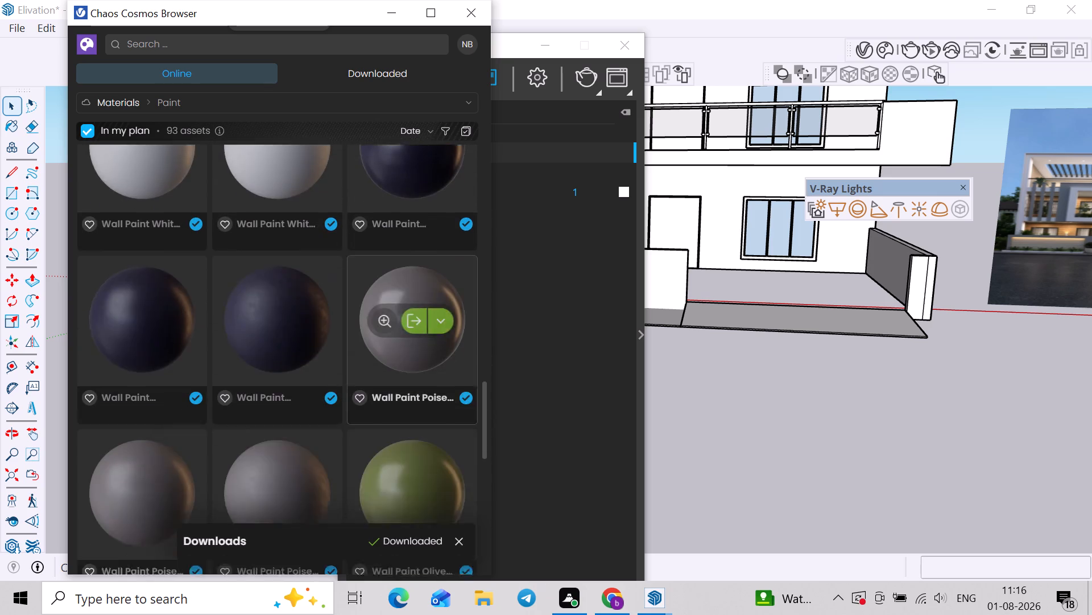
pyautogui.scroll(-13, 371, 396)
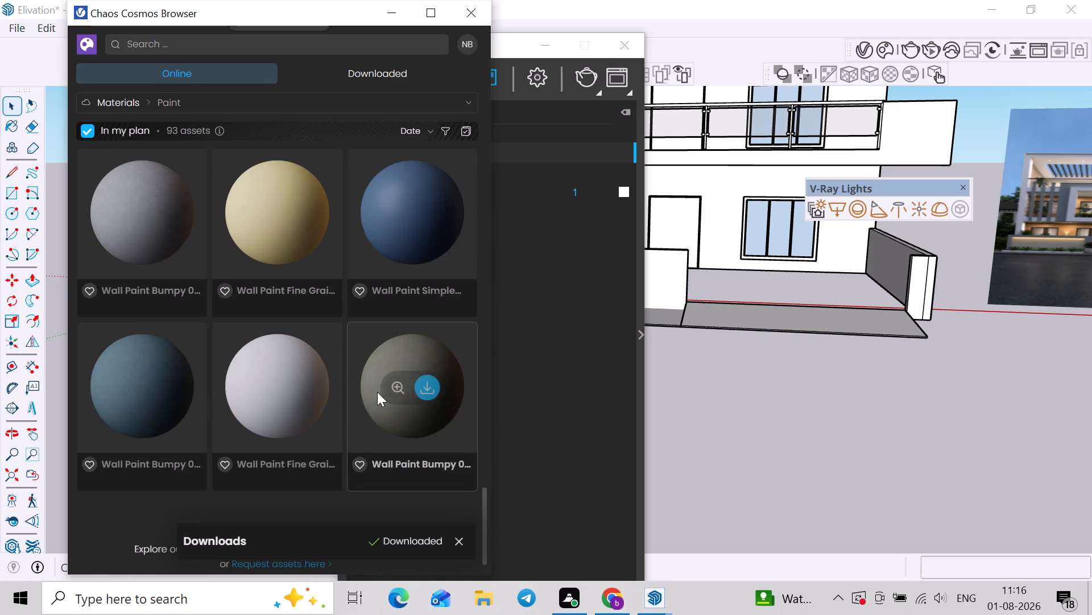
pyautogui.click(286, 211)
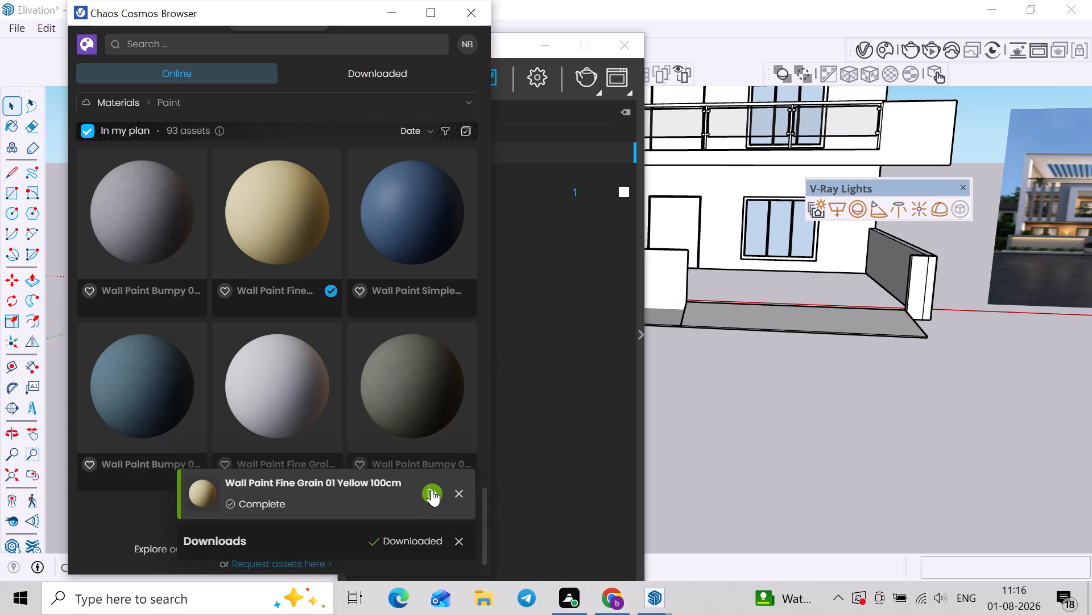
pyautogui.click(431, 491)
pyautogui.click(393, 15)
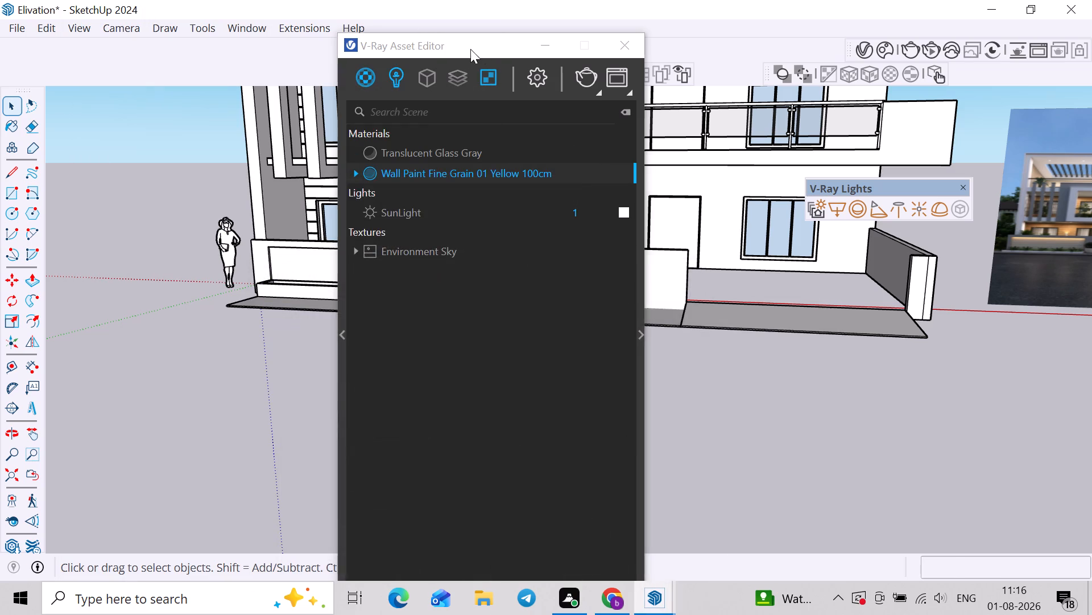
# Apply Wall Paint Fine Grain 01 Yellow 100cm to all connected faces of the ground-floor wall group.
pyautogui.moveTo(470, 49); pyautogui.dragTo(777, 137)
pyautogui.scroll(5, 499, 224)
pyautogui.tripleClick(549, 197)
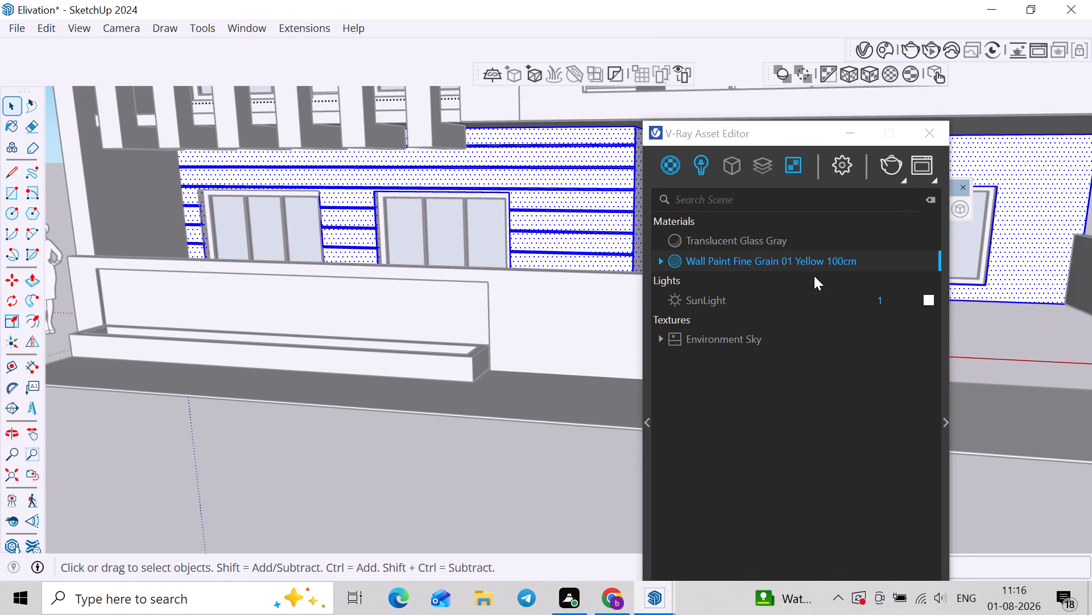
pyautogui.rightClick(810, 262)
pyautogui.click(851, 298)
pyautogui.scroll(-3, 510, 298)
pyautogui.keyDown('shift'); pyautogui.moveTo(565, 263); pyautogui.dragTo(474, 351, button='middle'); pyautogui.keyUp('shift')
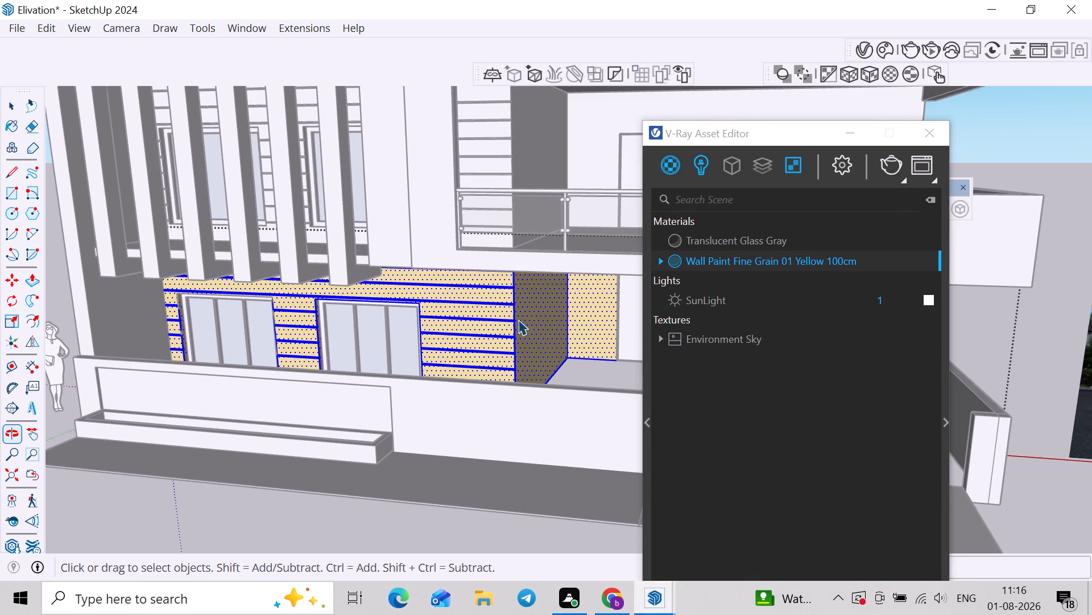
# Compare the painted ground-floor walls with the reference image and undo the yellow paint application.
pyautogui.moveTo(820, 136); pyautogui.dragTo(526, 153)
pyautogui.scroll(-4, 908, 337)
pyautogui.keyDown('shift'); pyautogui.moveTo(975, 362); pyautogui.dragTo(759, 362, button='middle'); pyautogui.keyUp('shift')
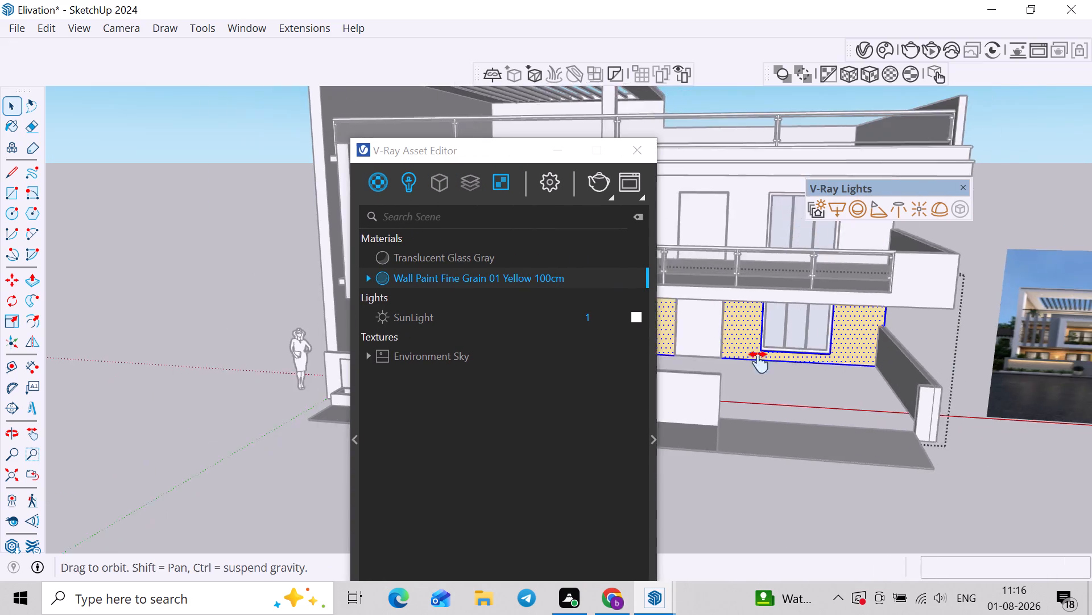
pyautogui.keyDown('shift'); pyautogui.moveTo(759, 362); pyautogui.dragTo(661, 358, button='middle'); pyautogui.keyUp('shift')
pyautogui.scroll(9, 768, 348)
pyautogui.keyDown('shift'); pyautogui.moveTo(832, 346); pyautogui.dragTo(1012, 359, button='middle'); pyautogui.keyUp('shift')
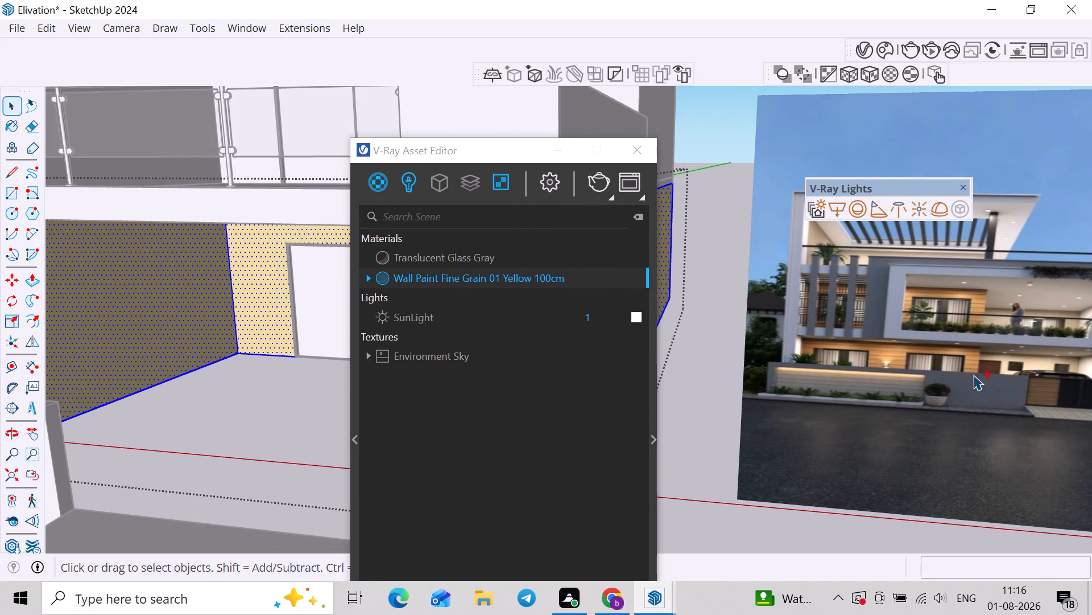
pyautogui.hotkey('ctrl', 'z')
# Apply Wall Paint Fine Grain 01 Yellow 100cm to the ground-floor slatted window wall and the adjoining side wall face only.
pyautogui.scroll(-3, 489, 420)
pyautogui.keyDown('shift'); pyautogui.moveTo(416, 405); pyautogui.dragTo(788, 387, button='middle'); pyautogui.keyUp('shift')
pyautogui.scroll(-7, 391, 319)
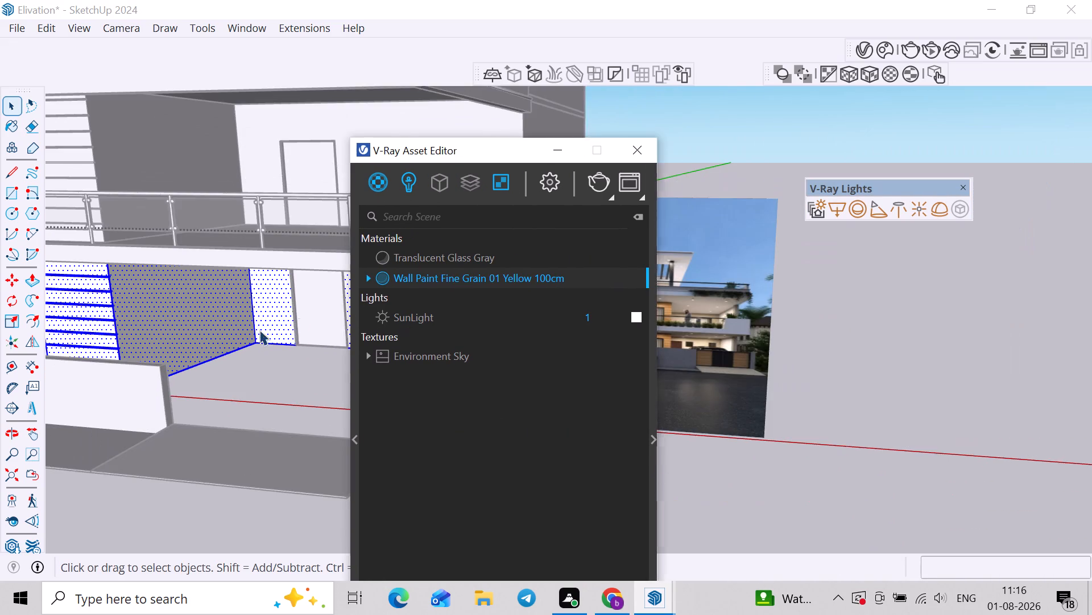
pyautogui.keyDown('shift'); pyautogui.moveTo(254, 330); pyautogui.dragTo(464, 330, button='middle'); pyautogui.keyUp('shift')
pyautogui.click(307, 292)
pyautogui.scroll(-4, 310, 292)
pyautogui.keyDown('shift'); pyautogui.moveTo(312, 288); pyautogui.dragTo(195, 303, button='middle'); pyautogui.keyUp('shift')
pyautogui.moveTo(210, 313); pyautogui.dragTo(294, 306, button='middle')
pyautogui.scroll(-3, 251, 322)
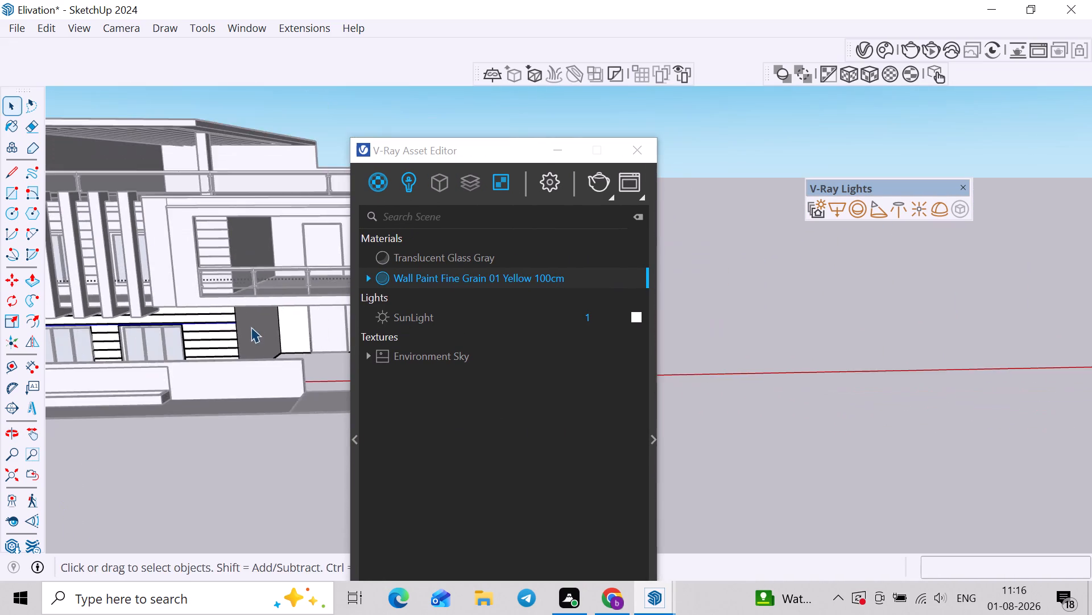
pyautogui.keyDown('shift'); pyautogui.moveTo(251, 327); pyautogui.dragTo(354, 309, button='middle'); pyautogui.keyUp('shift')
pyautogui.scroll(-3, 118, 255)
pyautogui.keyDown('shift'); pyautogui.moveTo(146, 261); pyautogui.dragTo(122, 268, button='middle'); pyautogui.keyUp('shift')
pyautogui.moveTo(93, 269); pyautogui.dragTo(277, 361)
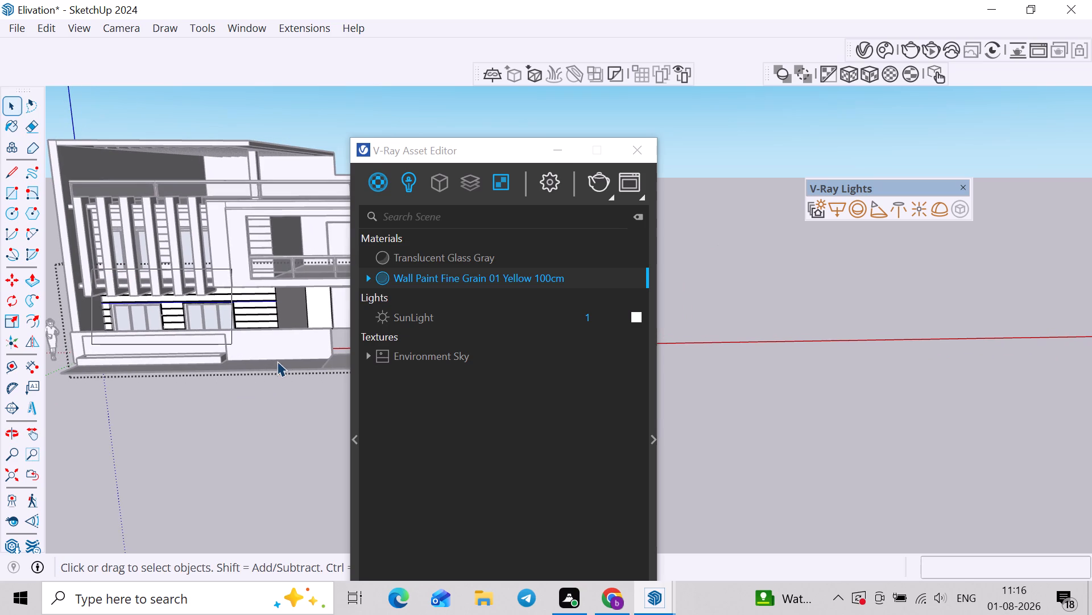
pyautogui.moveTo(277, 361); pyautogui.dragTo(295, 374)
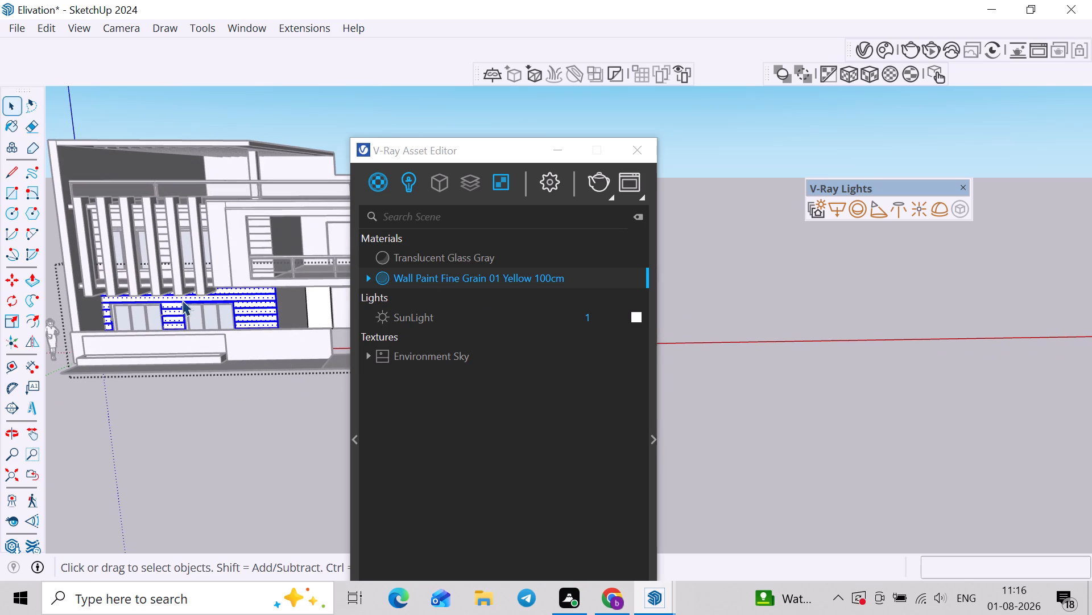
pyautogui.moveTo(180, 300); pyautogui.dragTo(115, 331, button='middle')
pyautogui.keyDown('shift'); pyautogui.scroll(2, 222, 330); pyautogui.keyUp('shift')
pyautogui.keyDown('shift'); pyautogui.click(223, 337); pyautogui.keyUp('shift')
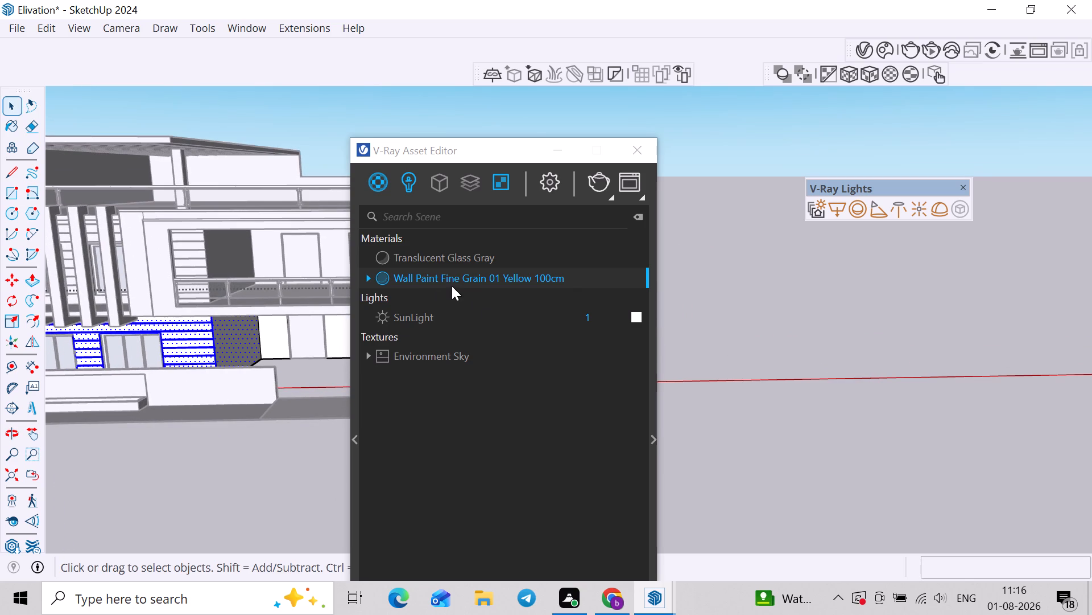
pyautogui.rightClick(457, 280)
pyautogui.click(503, 315)
pyautogui.click(249, 464)
# Start an interactive V-Ray render of the front elevation showing the yellow-painted ground-floor walls.
pyautogui.moveTo(283, 333); pyautogui.dragTo(221, 326, button='middle')
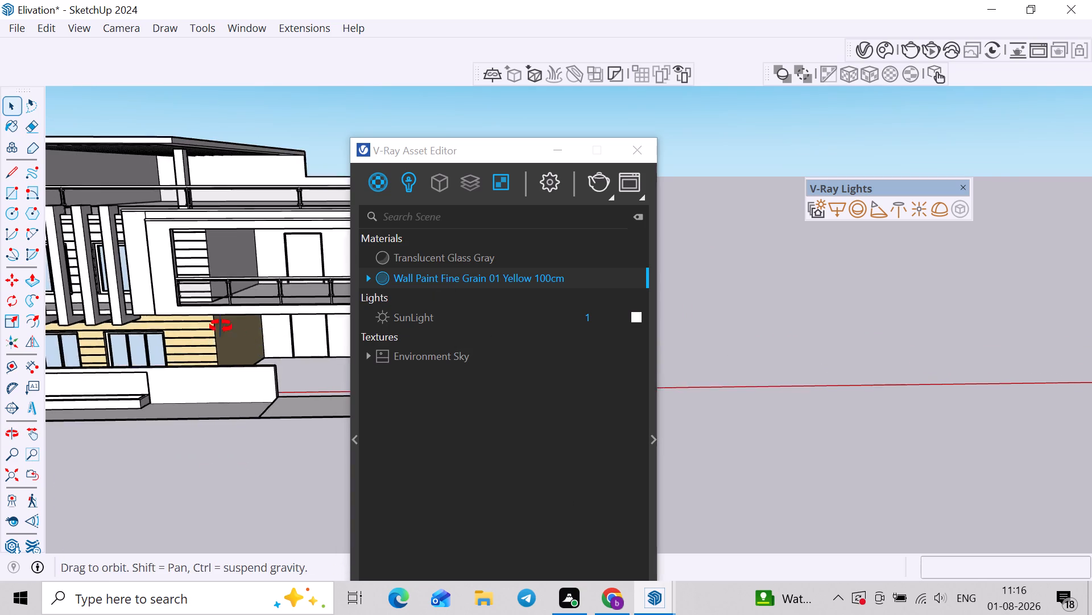
pyautogui.moveTo(221, 326); pyautogui.dragTo(188, 318, button='middle')
pyautogui.moveTo(226, 313); pyautogui.dragTo(322, 329, button='middle')
pyautogui.scroll(7, 320, 328)
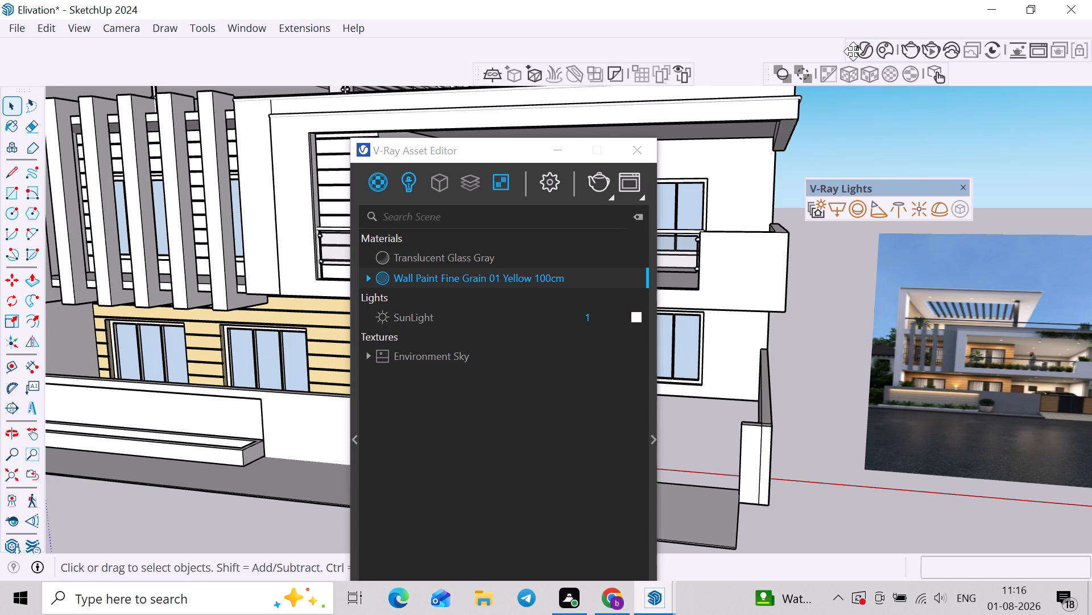
pyautogui.scroll(-2, 314, 267)
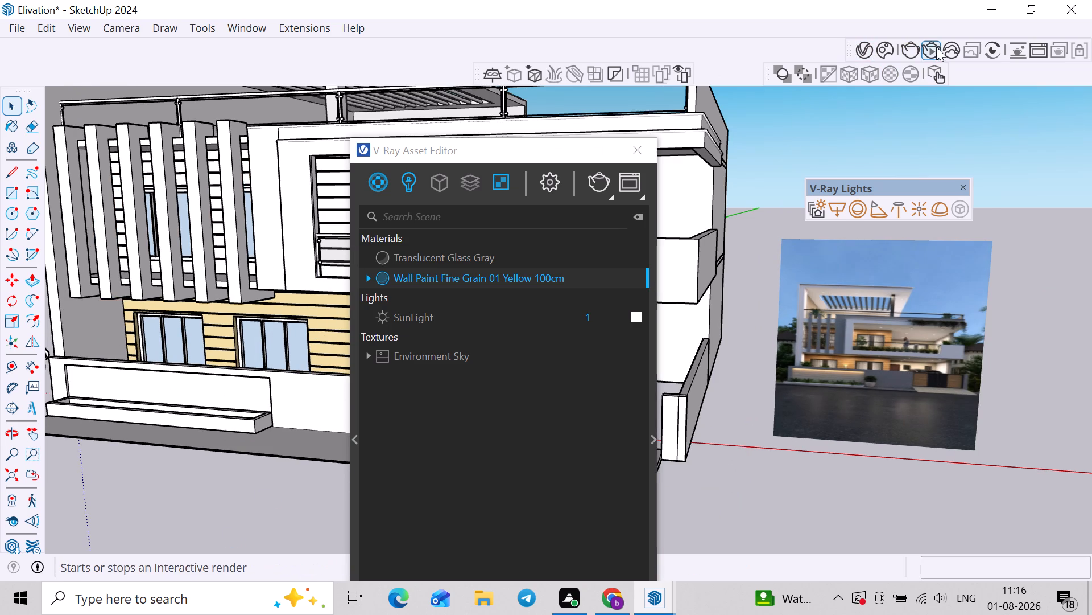
pyautogui.click(936, 47)
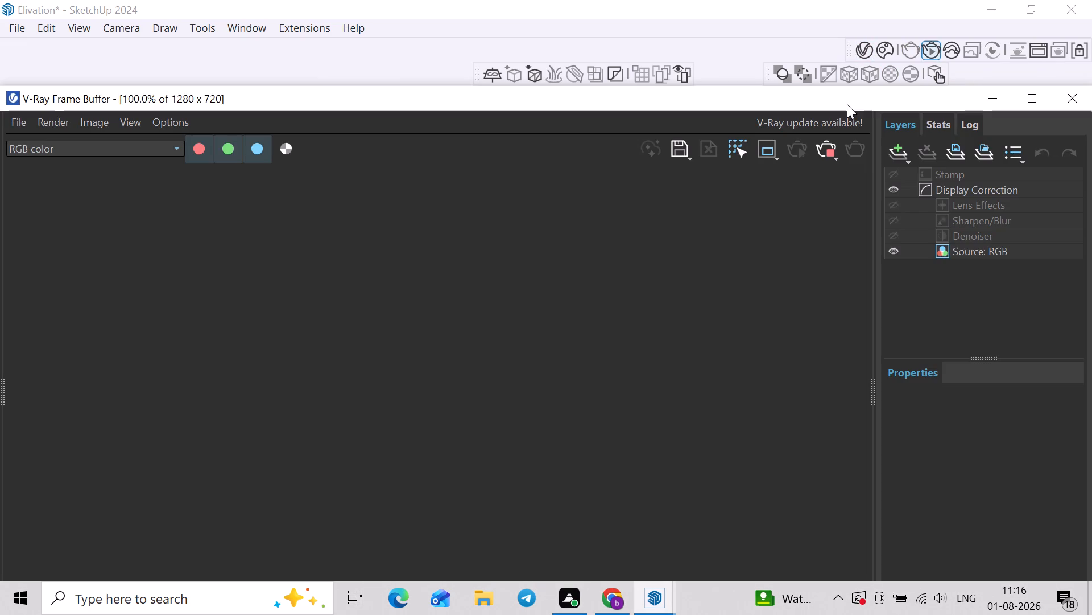
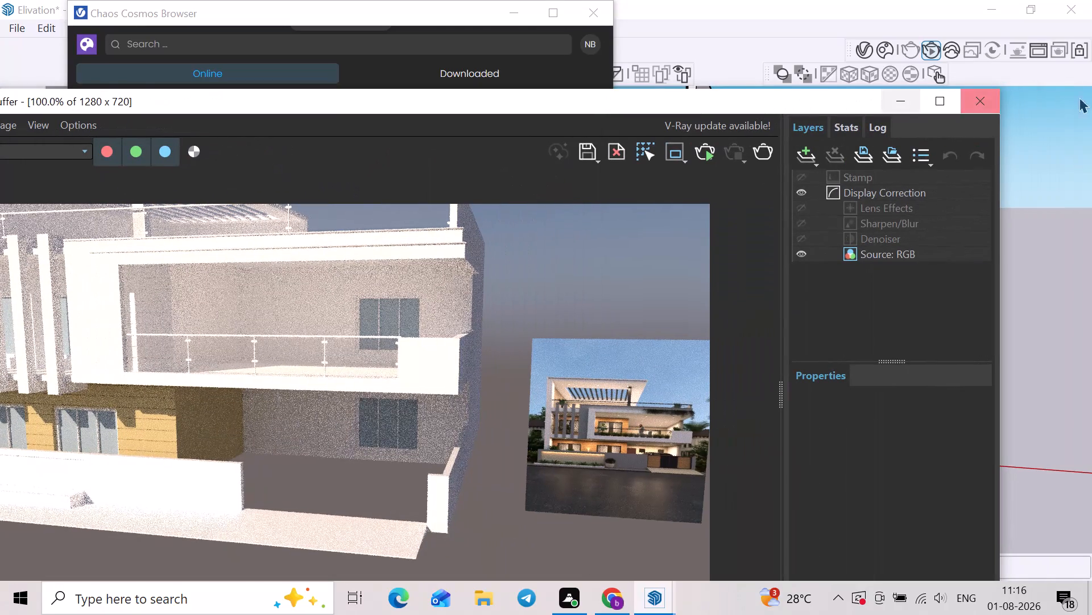
# Inspect the interactive render beside the reference image, and close the frame buffer and the material library.
pyautogui.moveTo(633, 88); pyautogui.dragTo(782, 88)
pyautogui.moveTo(715, 106); pyautogui.dragTo(843, 106)
pyautogui.moveTo(32, 387); pyautogui.dragTo(823, 430)
pyautogui.scroll(-3, 737, 341)
pyautogui.scroll(2, 719, 366)
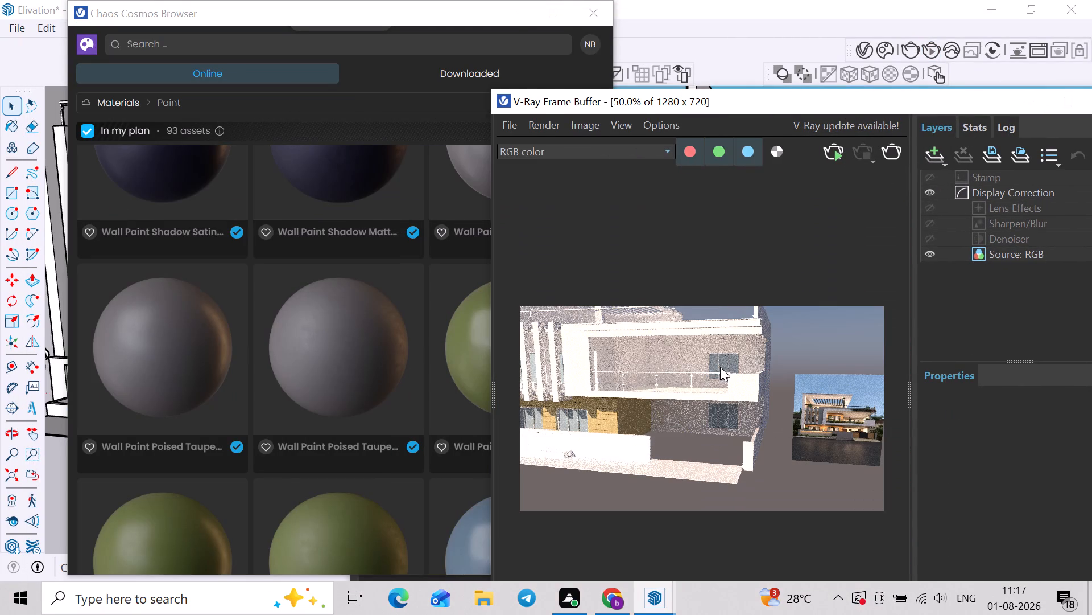
pyautogui.moveTo(920, 96); pyautogui.dragTo(839, 99)
pyautogui.click(1037, 99)
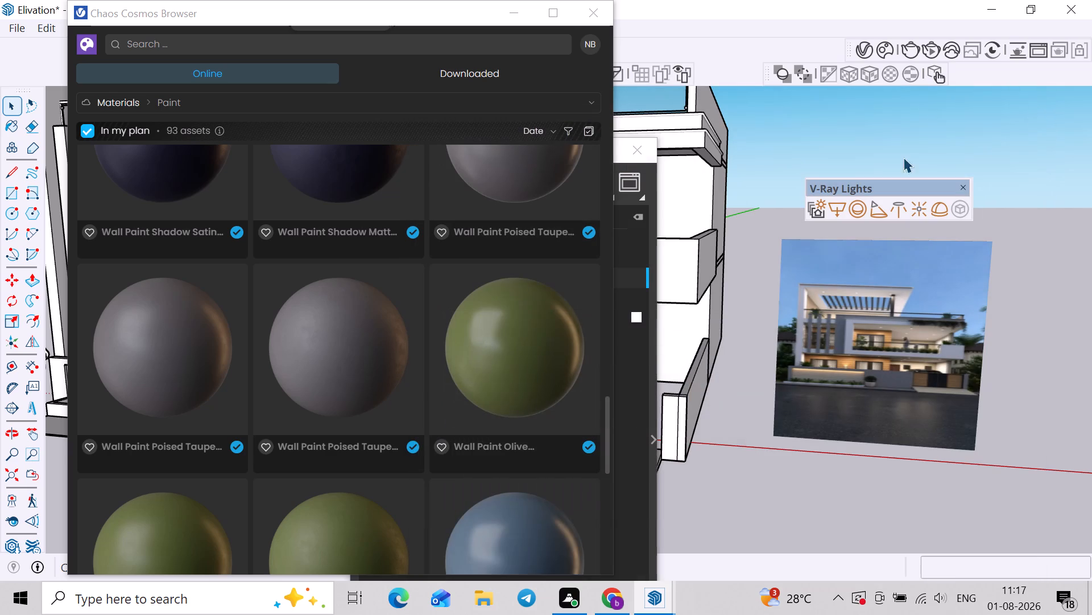
pyautogui.click(593, 20)
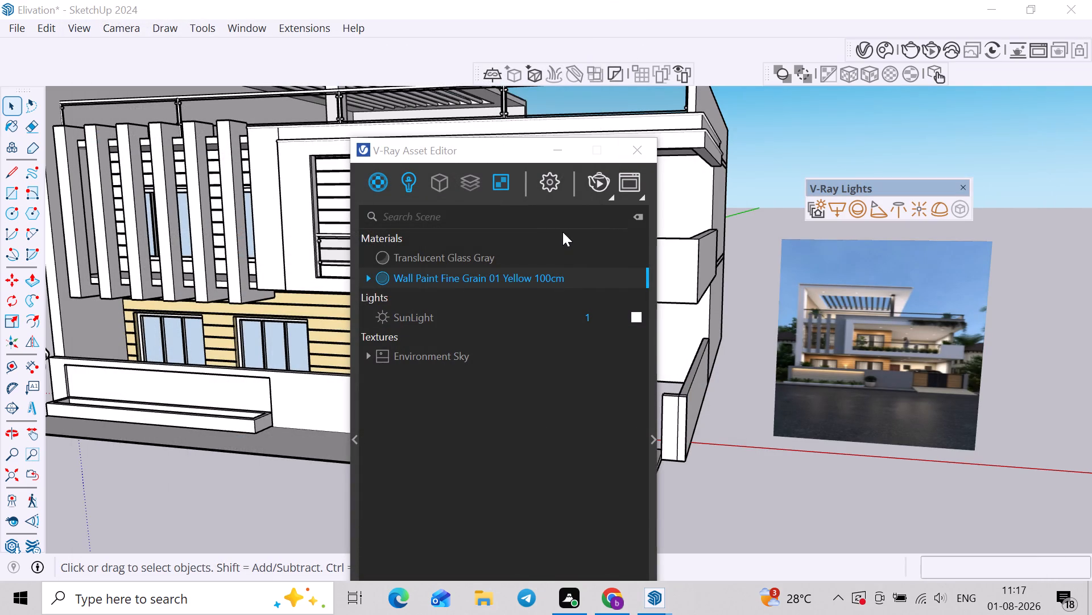
# Isolate the first-floor wall group from the rest of the house model.
pyautogui.scroll(-2, 556, 256)
pyautogui.moveTo(518, 149); pyautogui.dragTo(857, 190)
pyautogui.scroll(3, 344, 212)
pyautogui.moveTo(386, 198); pyautogui.dragTo(337, 211, button='middle')
pyautogui.click(353, 202)
pyautogui.rightClick(418, 202)
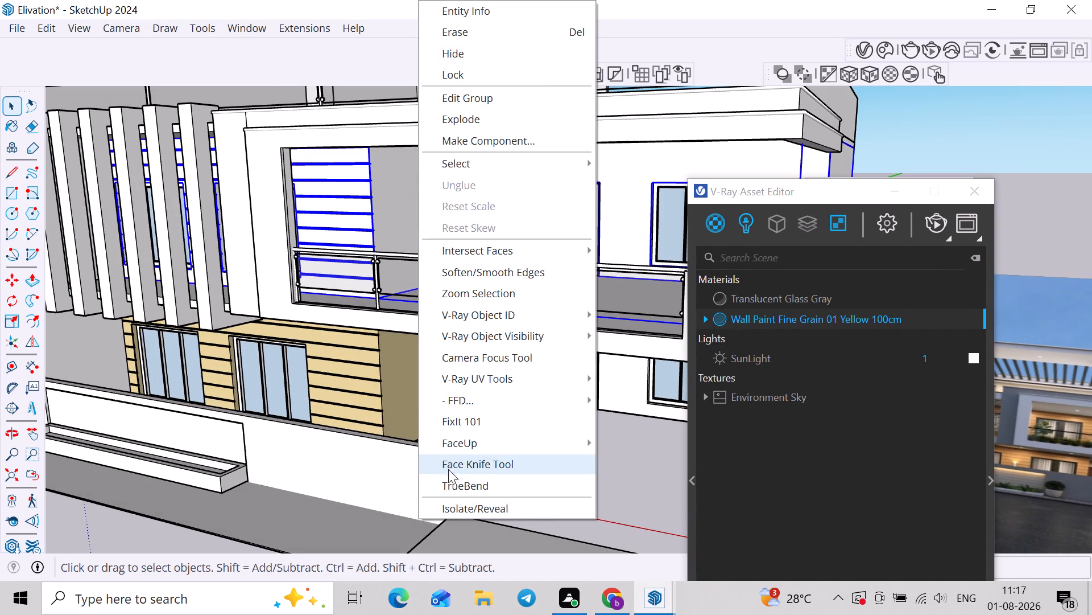
pyautogui.click(449, 502)
# Apply Wall Paint Fine Grain 01 Yellow 100cm to the first-floor slatted window wall and adjoining side face, and reveal the whole house.
pyautogui.moveTo(350, 292); pyautogui.dragTo(384, 281, button='middle')
pyautogui.doubleClick(365, 217)
pyautogui.scroll(-3, 378, 225)
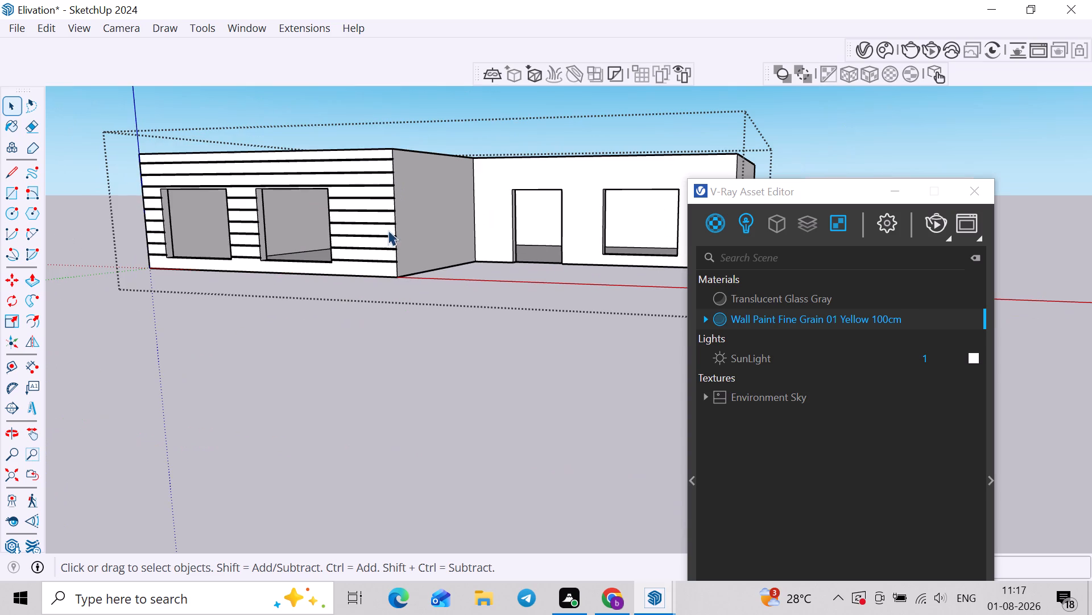
pyautogui.moveTo(105, 117); pyautogui.dragTo(426, 333)
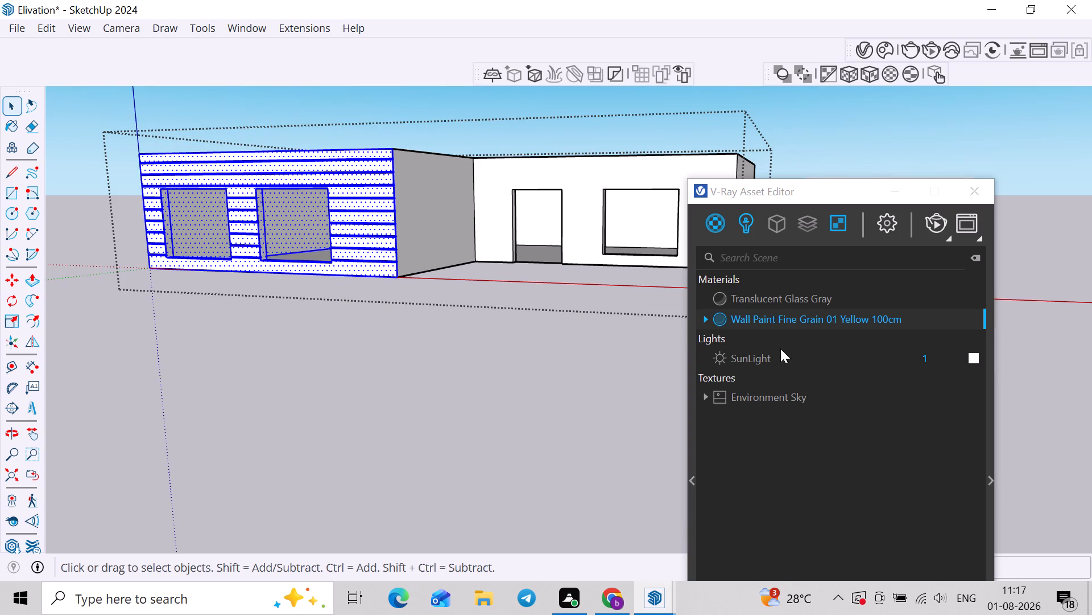
pyautogui.keyDown('shift'); pyautogui.click(441, 227); pyautogui.keyUp('shift')
pyautogui.rightClick(823, 326)
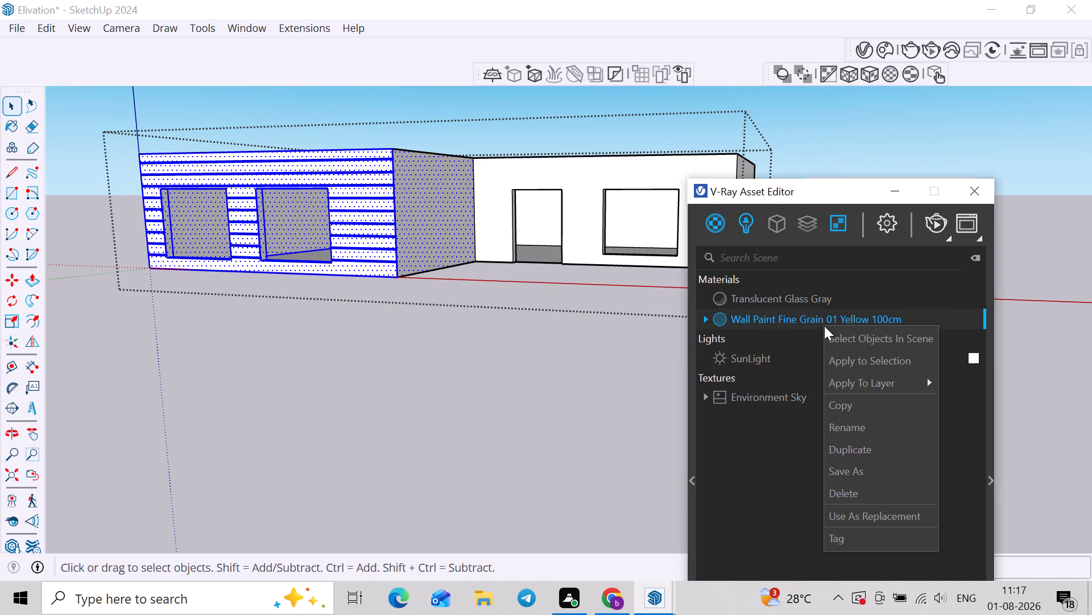
pyautogui.click(857, 353)
pyautogui.click(593, 359)
pyautogui.rightClick(473, 193)
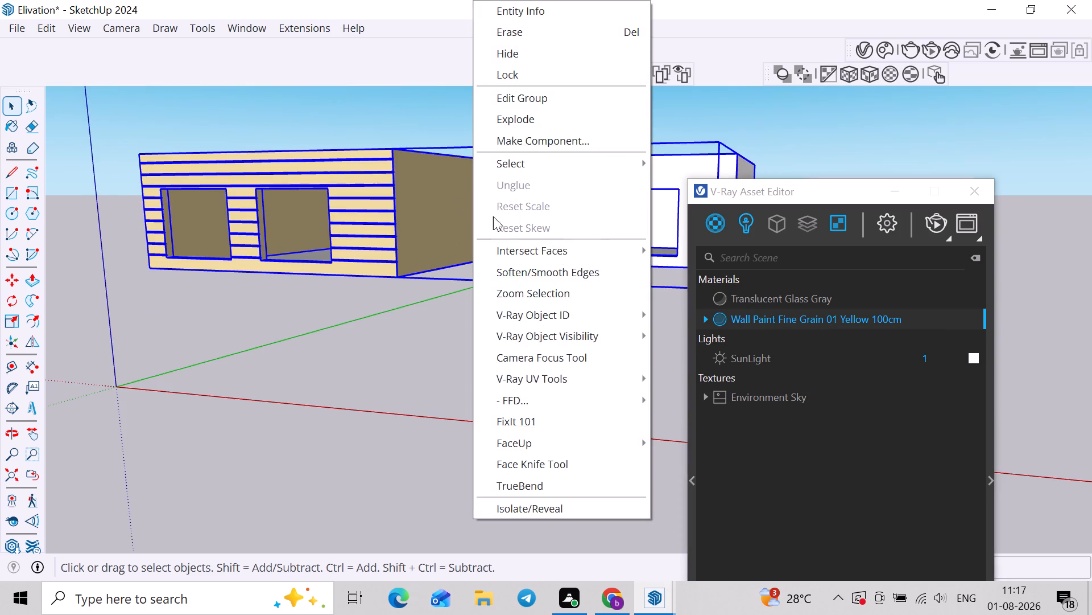
pyautogui.click(511, 503)
pyautogui.scroll(-6, 452, 427)
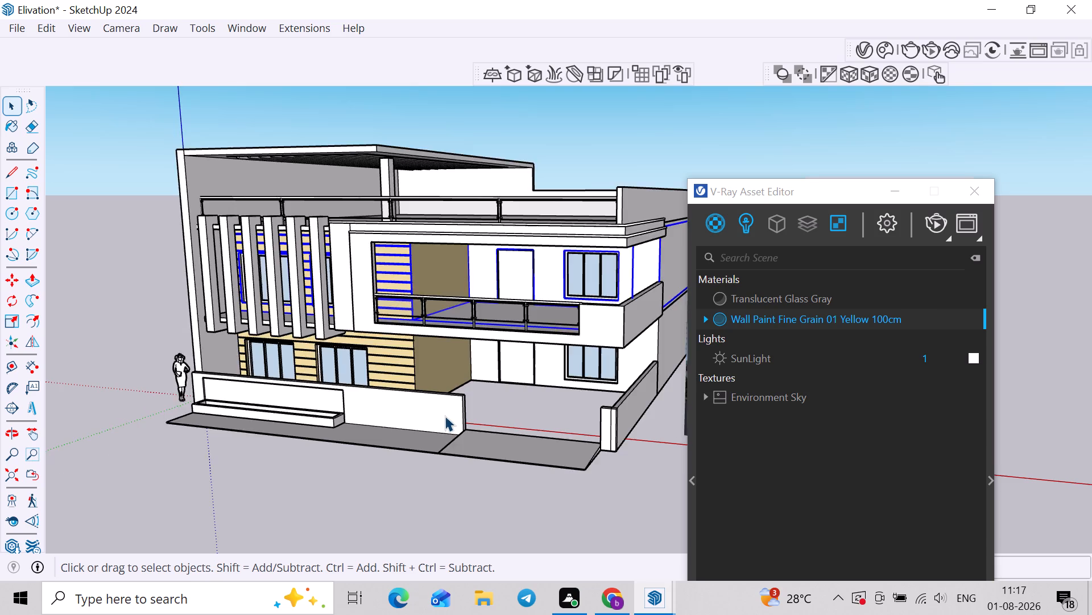
pyautogui.scroll(-1, 445, 416)
pyautogui.click(636, 154)
# Download Wall Paint Fine Grain 01 White 100cm from Chaos Cosmos and import it into the scene.
pyautogui.moveTo(544, 254); pyautogui.dragTo(420, 235, button='middle')
pyautogui.moveTo(454, 263); pyautogui.dragTo(612, 263, button='middle')
pyautogui.keyDown('shift'); pyautogui.moveTo(604, 257); pyautogui.dragTo(518, 247, button='middle'); pyautogui.keyUp('shift')
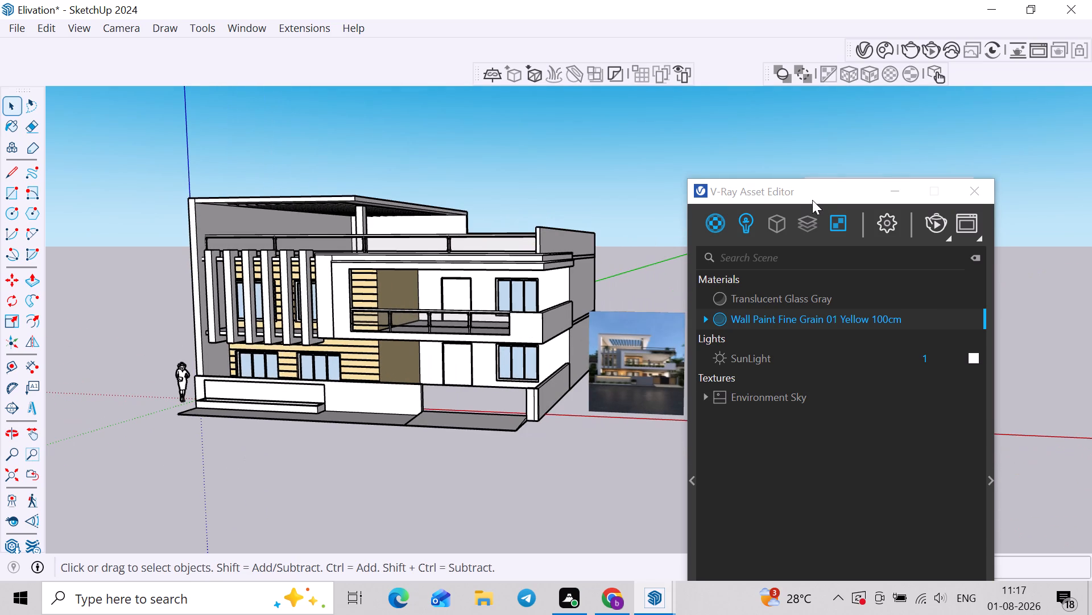
pyautogui.moveTo(813, 195); pyautogui.dragTo(956, 200)
pyautogui.scroll(11, 642, 364)
pyautogui.scroll(-4, 652, 348)
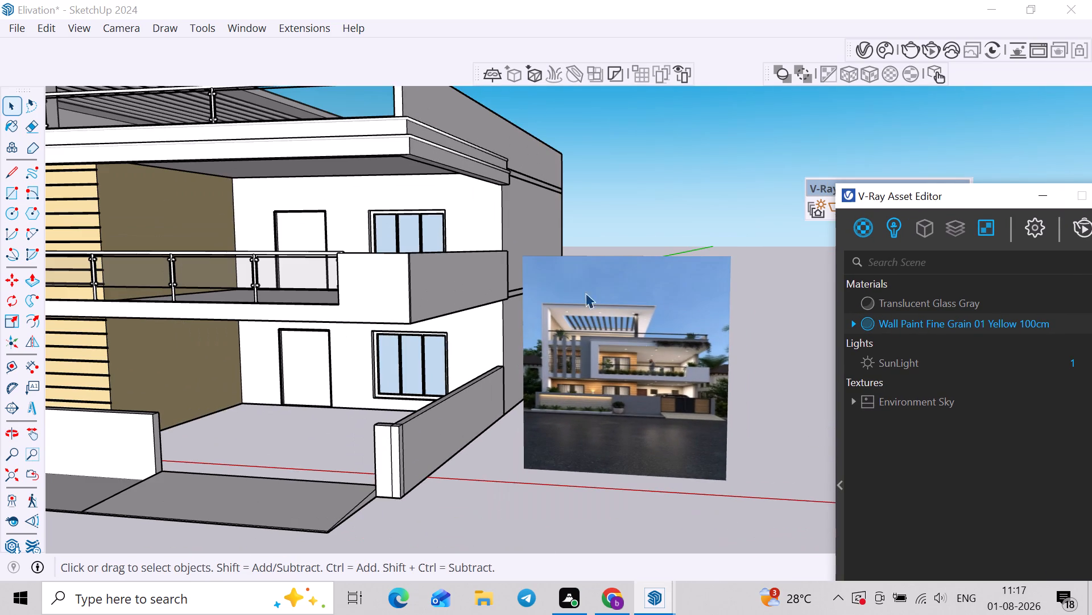
pyautogui.click(875, 46)
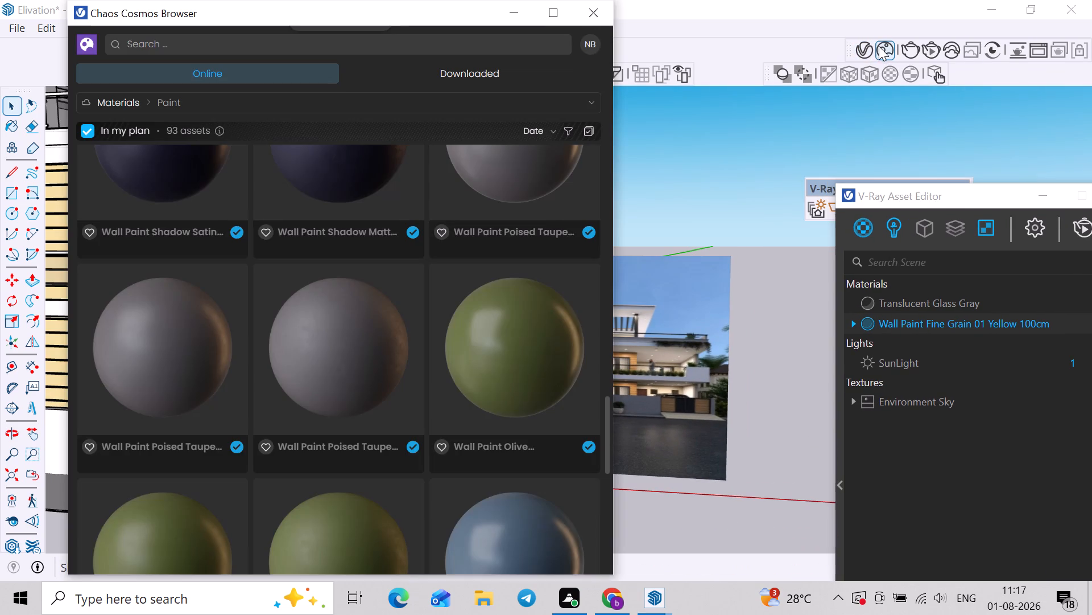
pyautogui.scroll(-20, 317, 358)
pyautogui.scroll(-2, 317, 358)
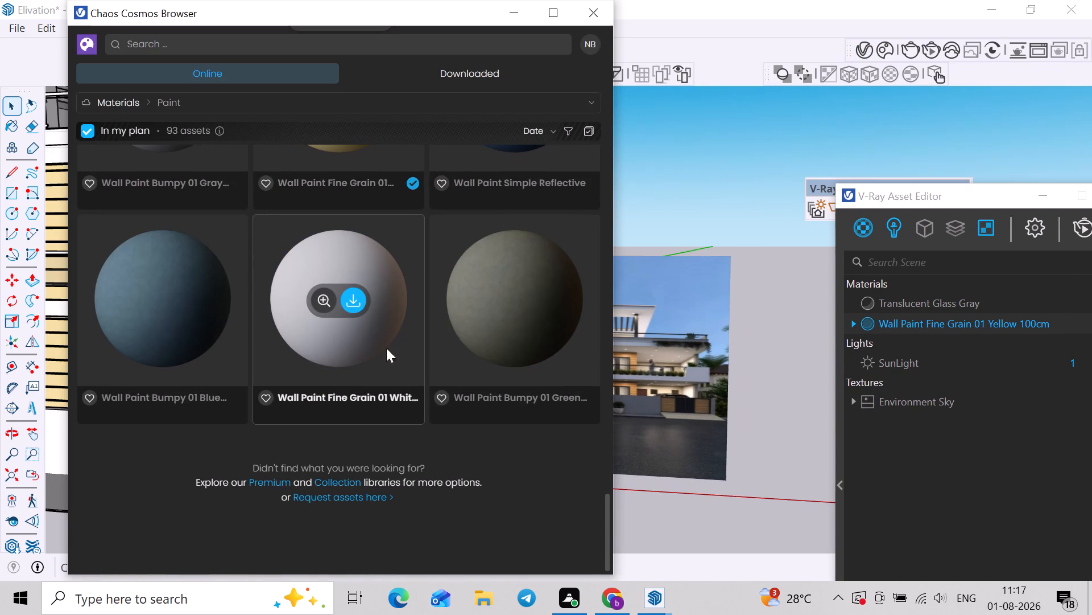
pyautogui.click(364, 302)
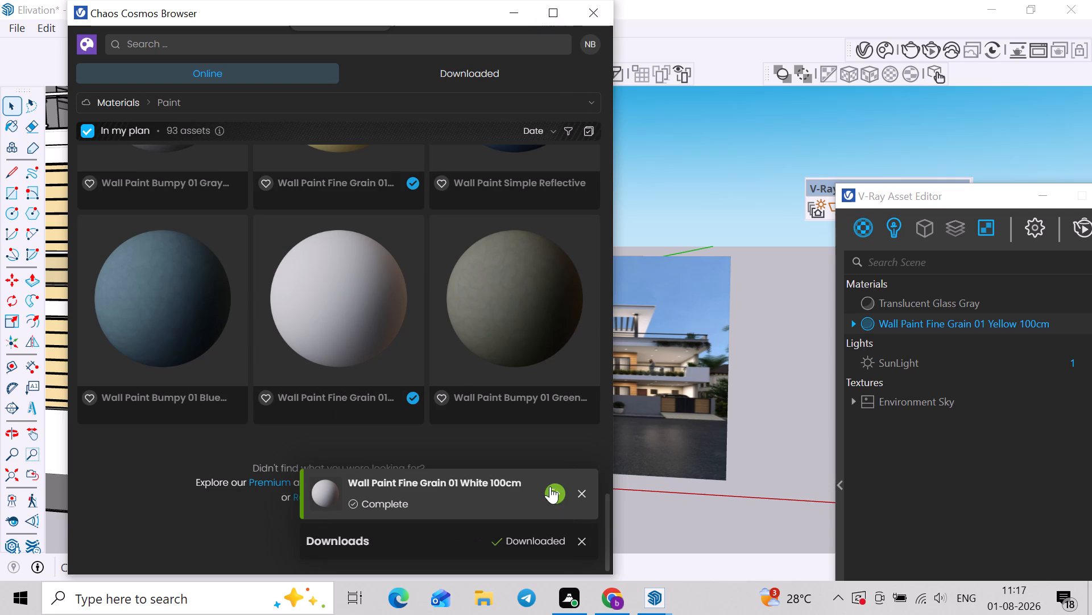
pyautogui.click(550, 486)
pyautogui.click(512, 6)
# Apply Wall Paint Fine Grain 01 White 100cm to the ground-floor door-and-window wall and the adjacent outer side wall.
pyautogui.scroll(-2, 547, 251)
pyautogui.moveTo(526, 270); pyautogui.dragTo(440, 286, button='middle')
pyautogui.scroll(5, 433, 330)
pyautogui.moveTo(470, 321); pyautogui.dragTo(536, 292, button='middle')
pyautogui.doubleClick(422, 288)
pyautogui.scroll(2, 493, 272)
pyautogui.click(500, 264)
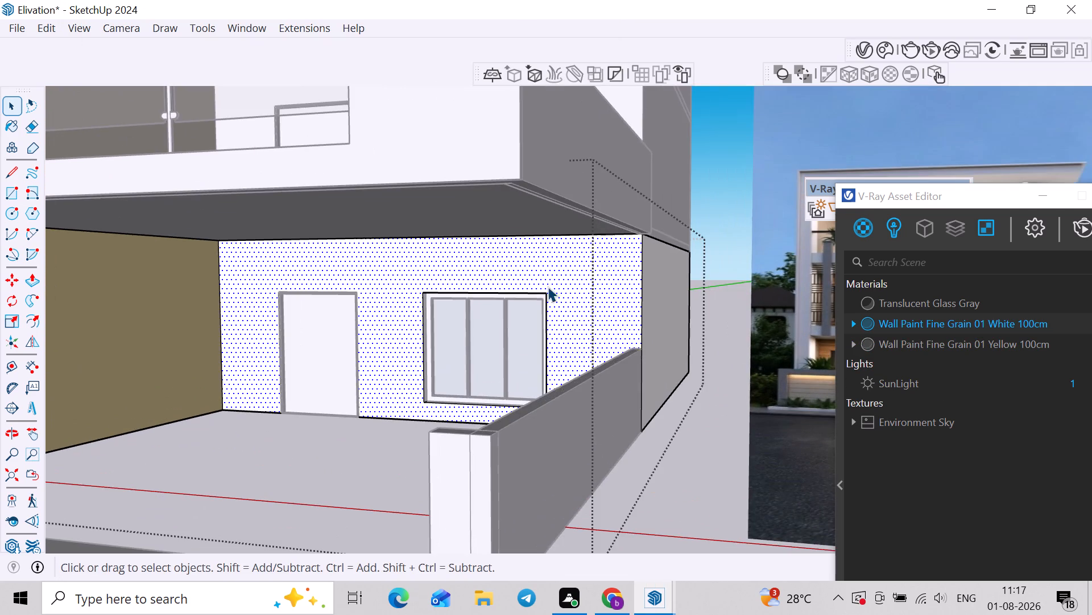
pyautogui.keyDown('shift'); pyautogui.moveTo(552, 288); pyautogui.dragTo(508, 302, button='middle'); pyautogui.keyUp('shift')
pyautogui.keyDown('shift'); pyautogui.click(602, 307); pyautogui.keyUp('shift')
pyautogui.keyDown('shift'); pyautogui.scroll(-1, 613, 277); pyautogui.keyUp('shift')
pyautogui.keyDown('shift'); pyautogui.moveTo(605, 310); pyautogui.dragTo(569, 440, button='middle'); pyautogui.keyUp('shift')
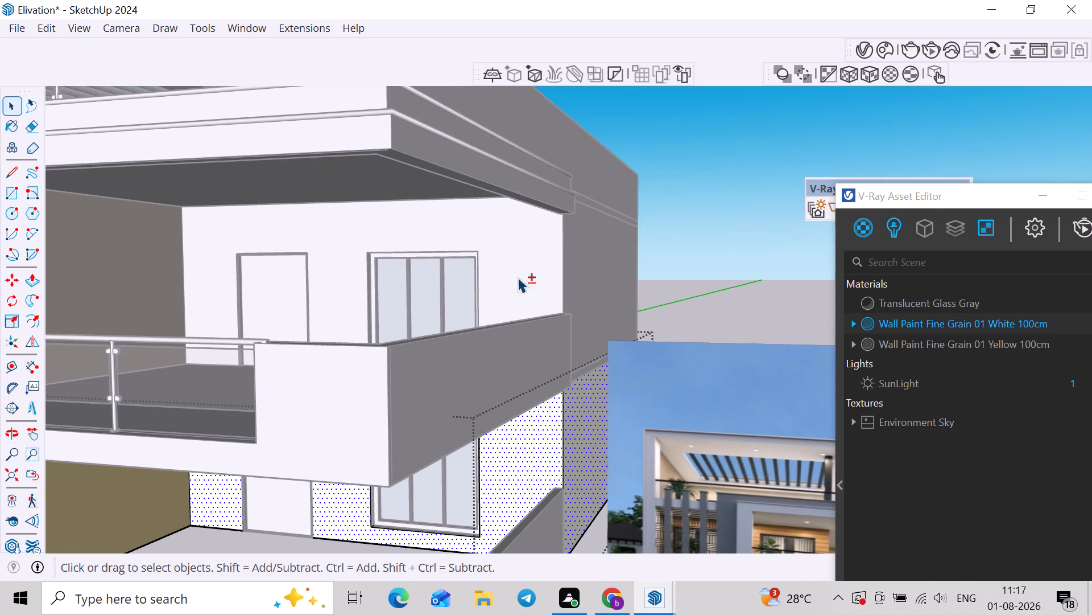
pyautogui.rightClick(975, 325)
pyautogui.click(987, 360)
pyautogui.scroll(-1, 717, 259)
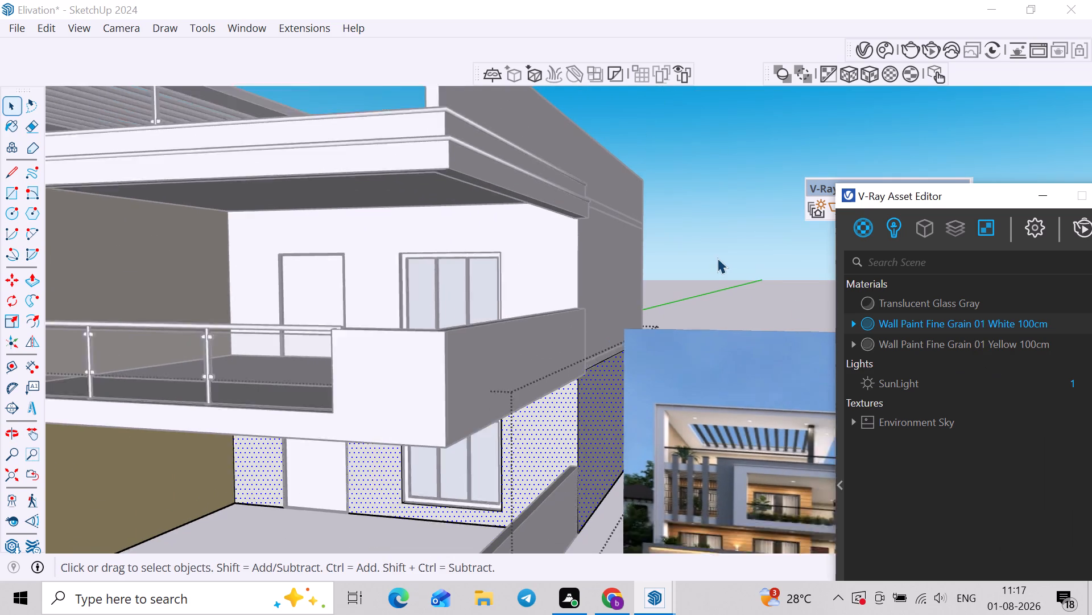
pyautogui.scroll(-1, 717, 258)
pyautogui.click(722, 241)
# Apply Wall Paint Fine Grain 01 White 100cm to the first-floor wall behind the balcony and its adjacent outer side wall.
pyautogui.scroll(3, 597, 263)
pyautogui.doubleClick(531, 258)
pyautogui.scroll(2, 532, 256)
pyautogui.click(532, 256)
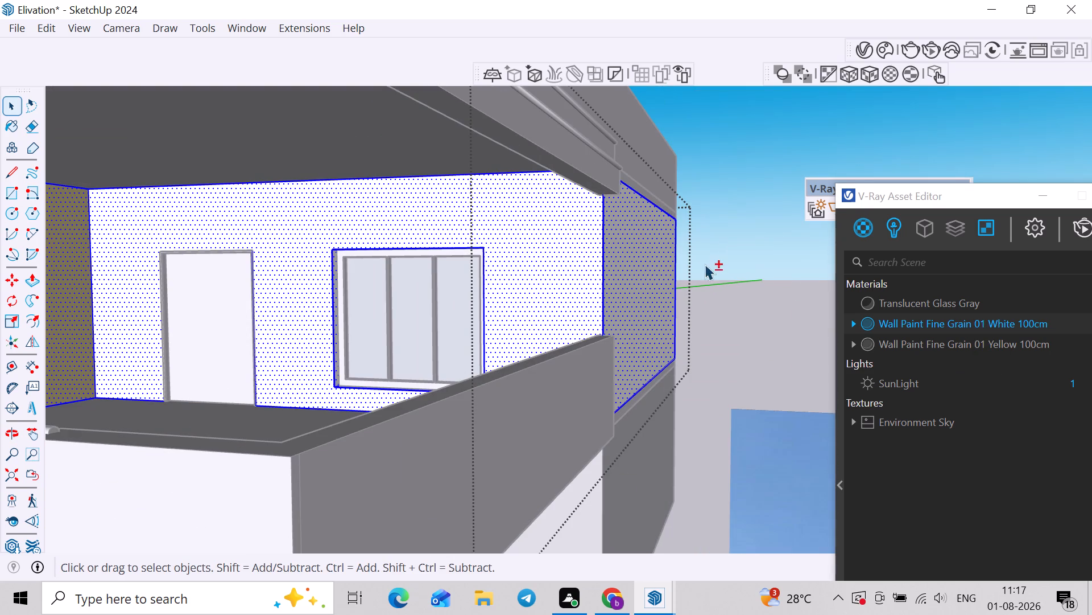
pyautogui.click(500, 249)
pyautogui.keyDown('shift'); pyautogui.click(633, 253); pyautogui.keyUp('shift')
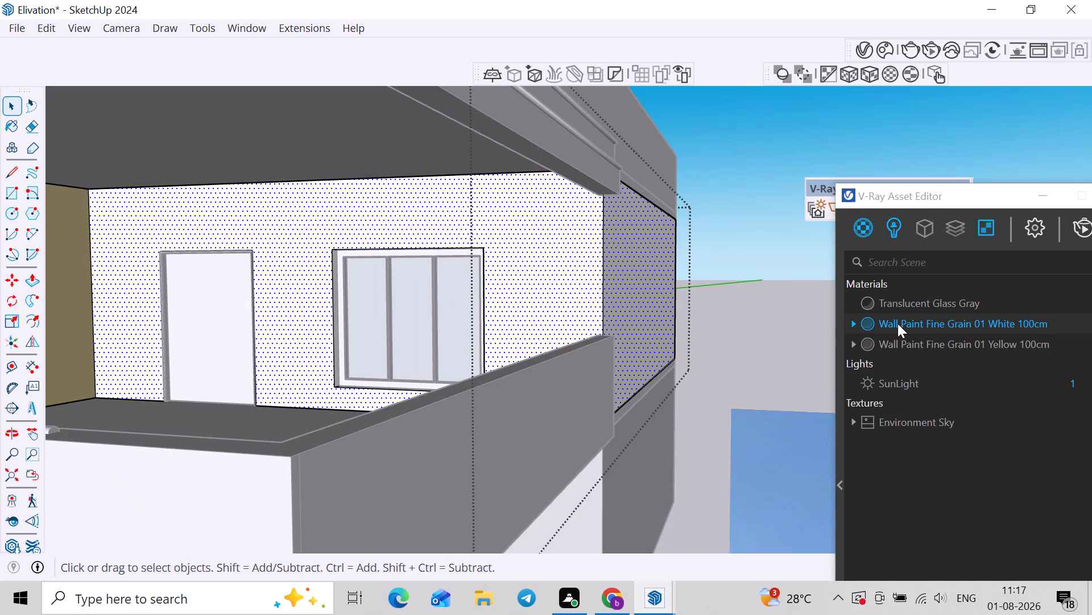
pyautogui.rightClick(896, 323)
pyautogui.click(907, 357)
pyautogui.click(712, 294)
# Apply Wall Paint Fine Grain 01 White 100cm to the group forming the tall side wall and pergola roof.
pyautogui.scroll(-7, 615, 299)
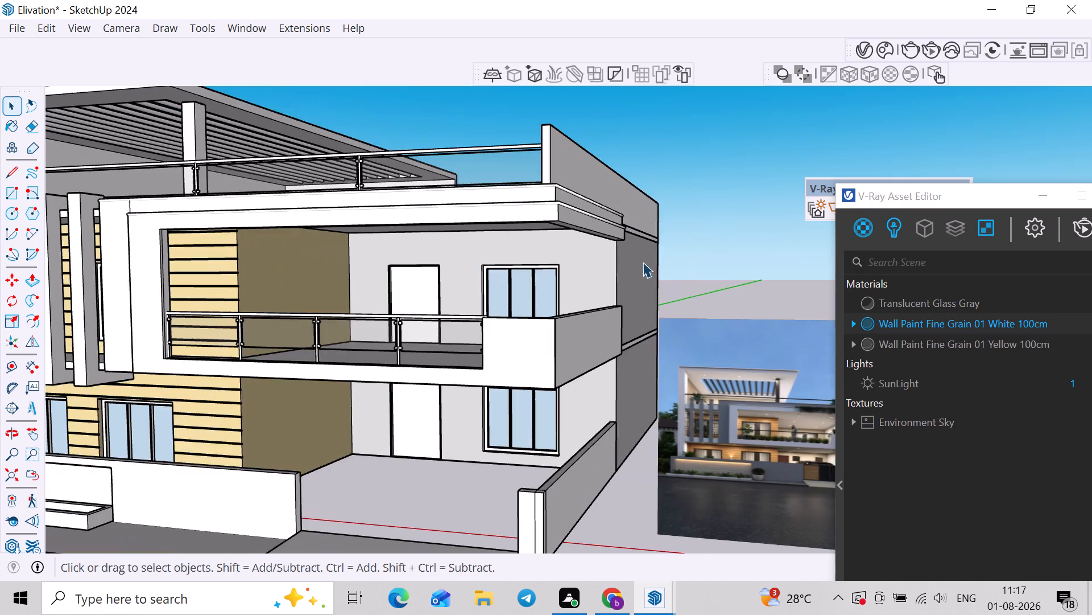
pyautogui.moveTo(648, 262); pyautogui.dragTo(692, 264, button='middle')
pyautogui.scroll(-7, 666, 269)
pyautogui.moveTo(460, 293); pyautogui.dragTo(741, 345, button='middle')
pyautogui.moveTo(412, 319); pyautogui.dragTo(465, 318, button='middle')
pyautogui.click(430, 239)
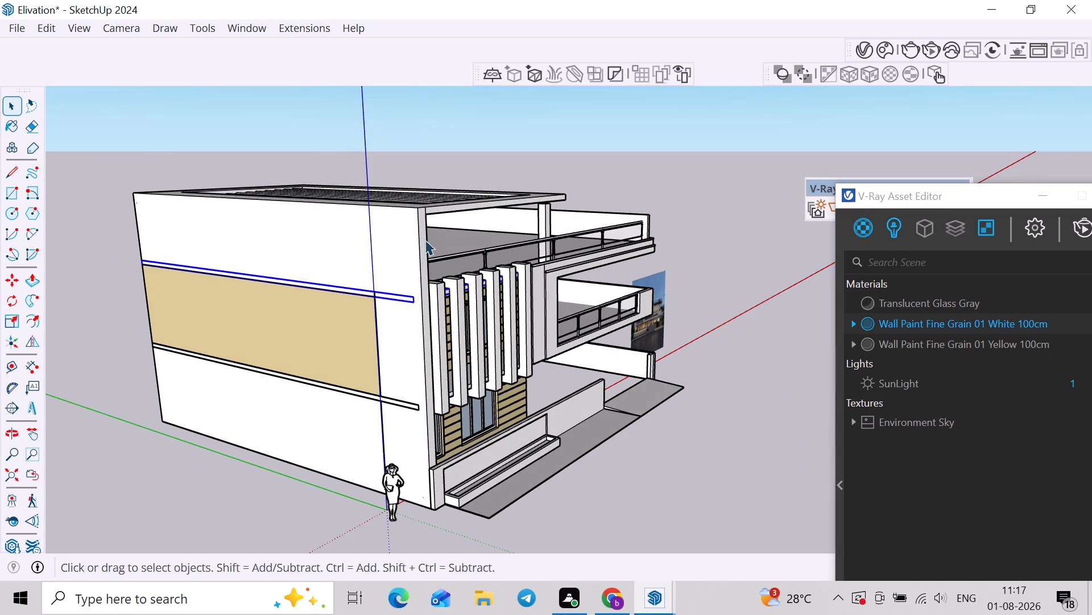
pyautogui.click(391, 252)
pyautogui.keyDown('shift'); pyautogui.click(348, 438); pyautogui.keyUp('shift')
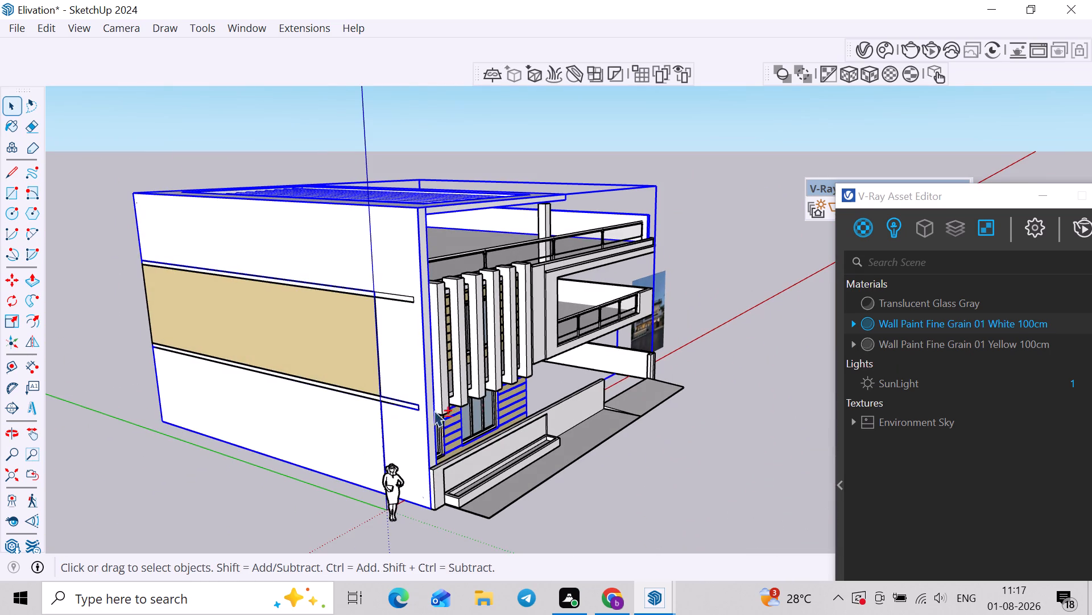
pyautogui.scroll(1, 462, 263)
pyautogui.click(398, 232)
pyautogui.moveTo(395, 237); pyautogui.dragTo(265, 242, button='middle')
pyautogui.rightClick(908, 325)
pyautogui.click(941, 369)
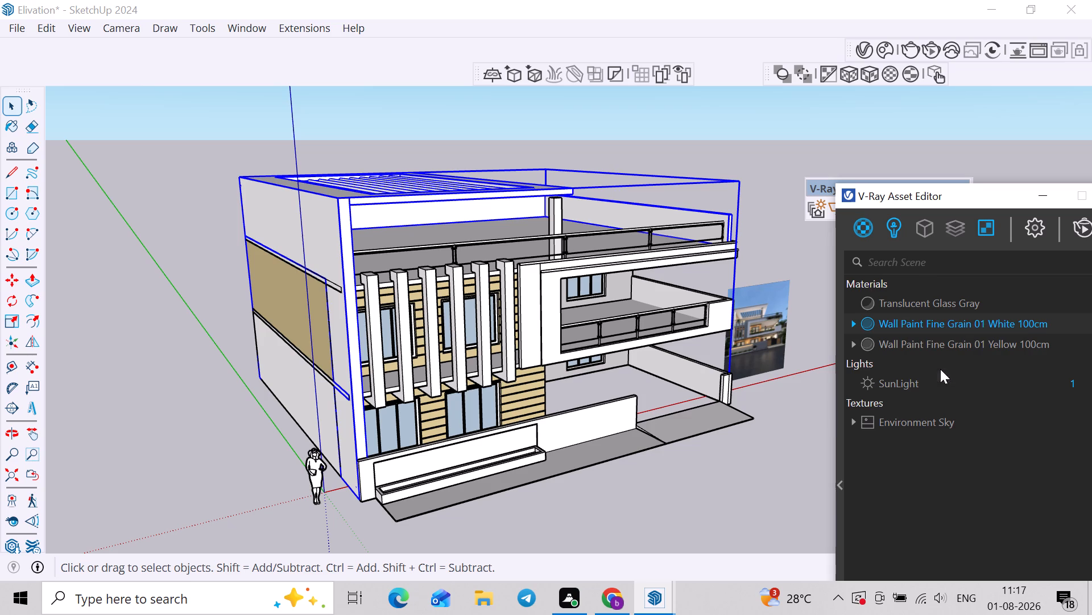
pyautogui.click(730, 163)
# Examine the painted front elevation against the reference image to choose the balcony frame's colour.
pyautogui.moveTo(708, 191); pyautogui.dragTo(398, 155, button='middle')
pyautogui.moveTo(657, 200); pyautogui.dragTo(609, 201, button='middle')
pyautogui.scroll(3, 686, 243)
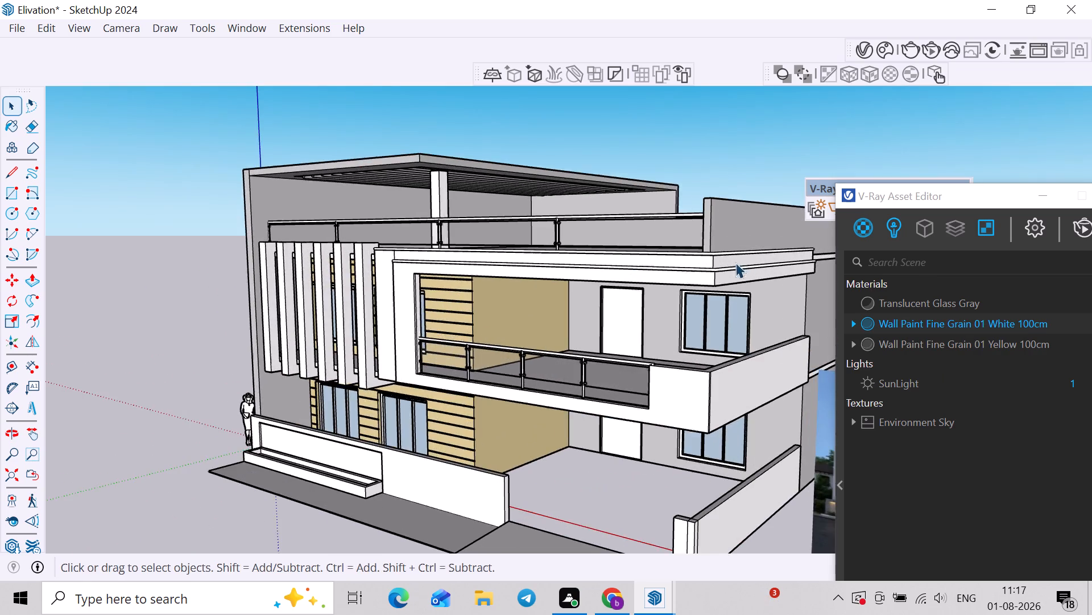
pyautogui.scroll(1, 735, 263)
pyautogui.moveTo(738, 272); pyautogui.dragTo(844, 201, button='middle')
pyautogui.scroll(4, 800, 211)
pyautogui.keyDown('shift'); pyautogui.moveTo(788, 213); pyautogui.dragTo(650, 225, button='middle'); pyautogui.keyUp('shift')
pyautogui.moveTo(635, 268); pyautogui.dragTo(681, 268, button='middle')
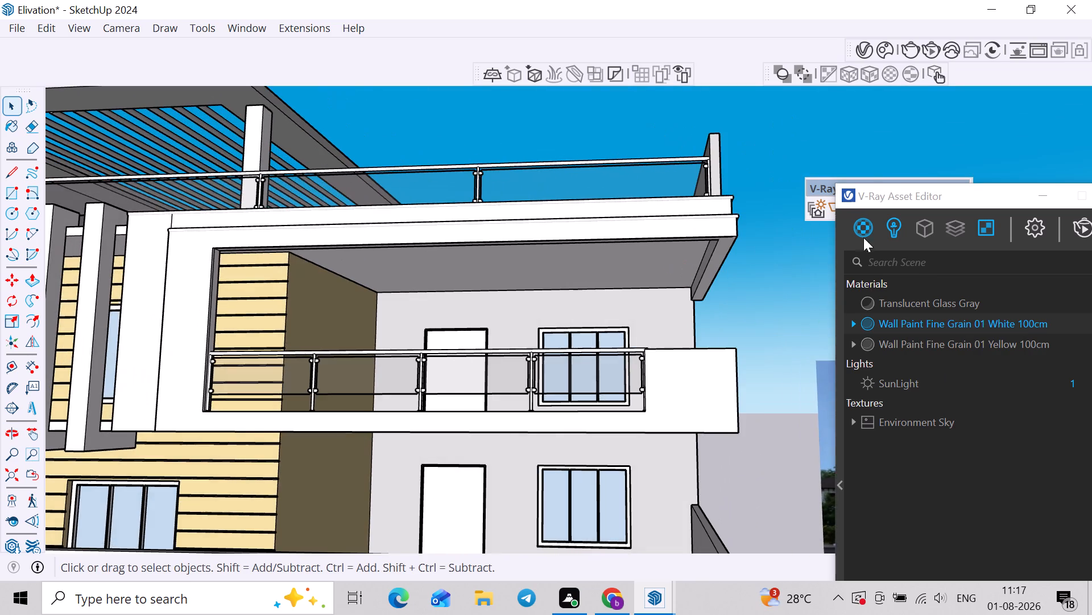
pyautogui.scroll(-4, 431, 269)
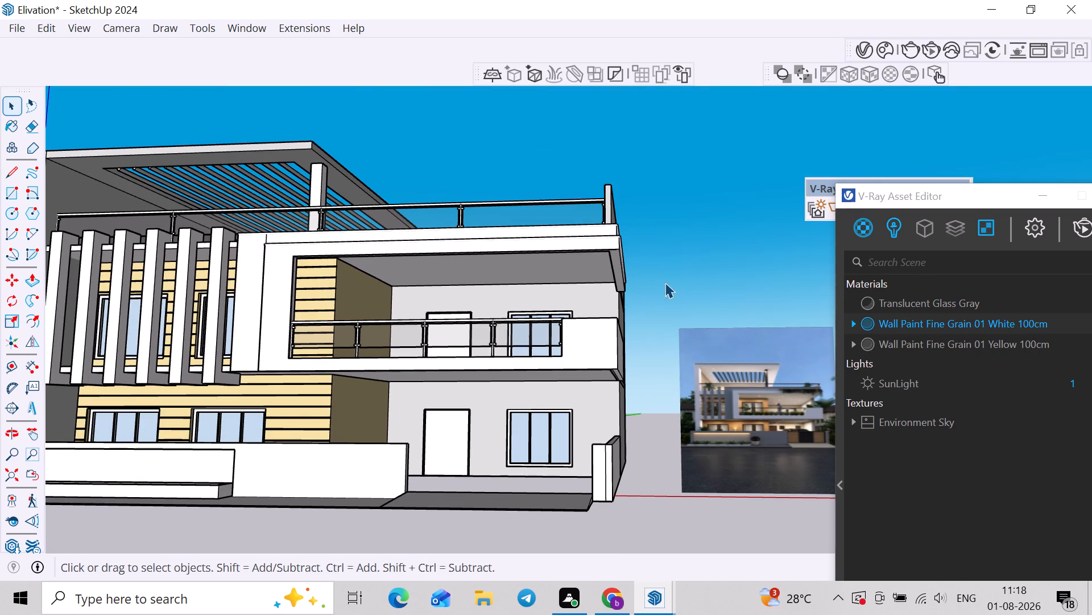
pyautogui.scroll(6, 675, 370)
pyautogui.scroll(-3, 780, 402)
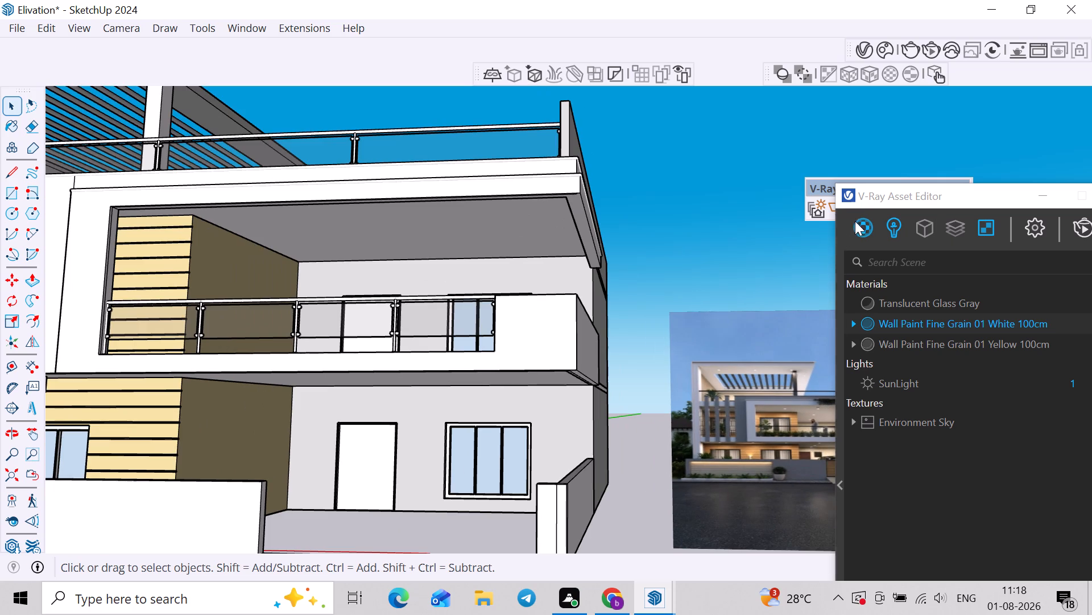
# Import Wall Paint Dusk Blue Matte 300cm from the Chaos Cosmos paint materials into the scene.
pyautogui.click(887, 47)
pyautogui.scroll(-4, 402, 421)
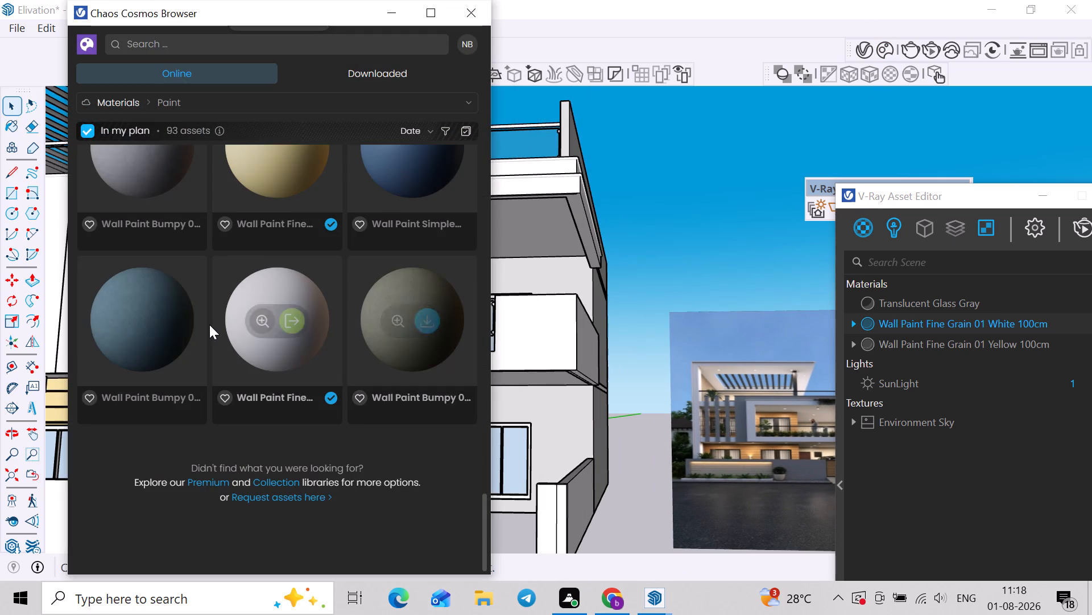
pyautogui.scroll(3, 209, 325)
pyautogui.scroll(3, 214, 374)
pyautogui.scroll(3, 332, 271)
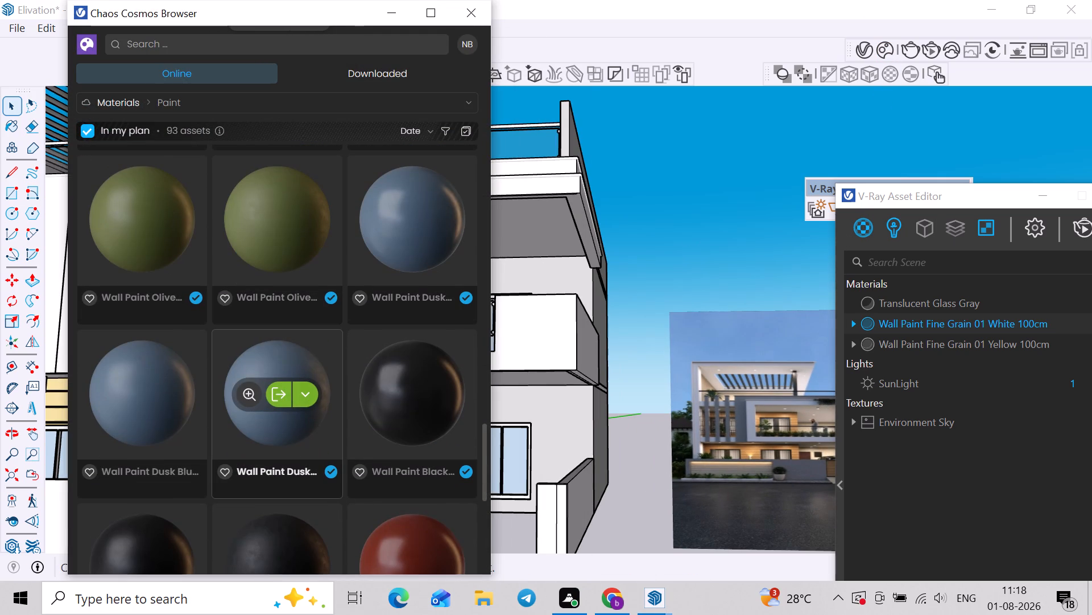
pyautogui.click(275, 395)
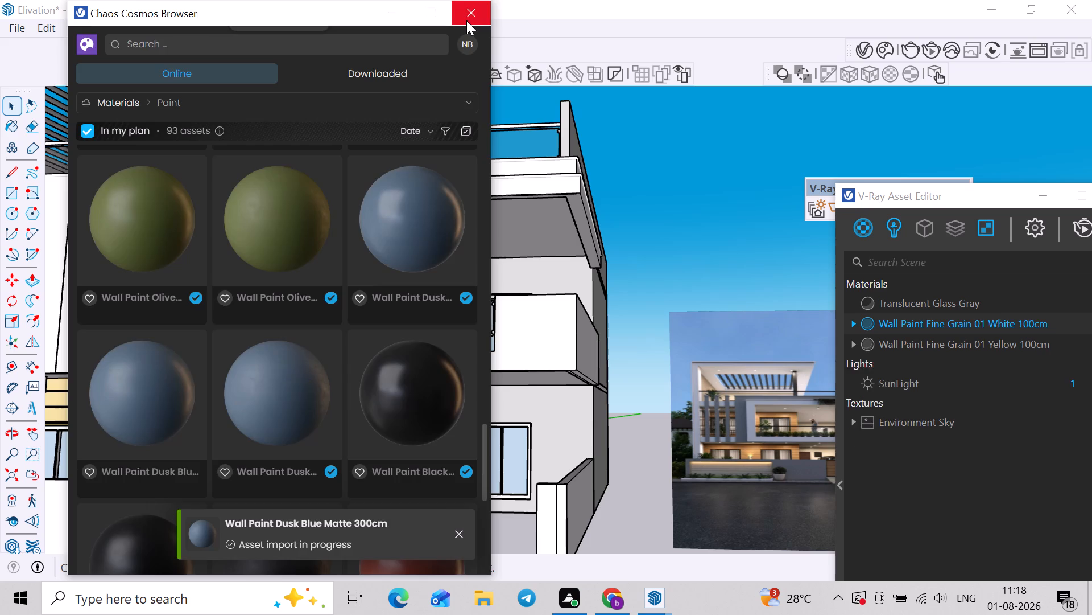
pyautogui.click(466, 20)
# Apply Wall Paint Dusk Blue Matte 300cm to the front faces of the balcony frame's outer vertical and top border.
pyautogui.scroll(-3, 462, 227)
pyautogui.keyDown('shift'); pyautogui.moveTo(370, 256); pyautogui.dragTo(521, 255, button='middle'); pyautogui.keyUp('shift')
pyautogui.moveTo(340, 255); pyautogui.dragTo(337, 276, button='middle')
pyautogui.scroll(2, 345, 257)
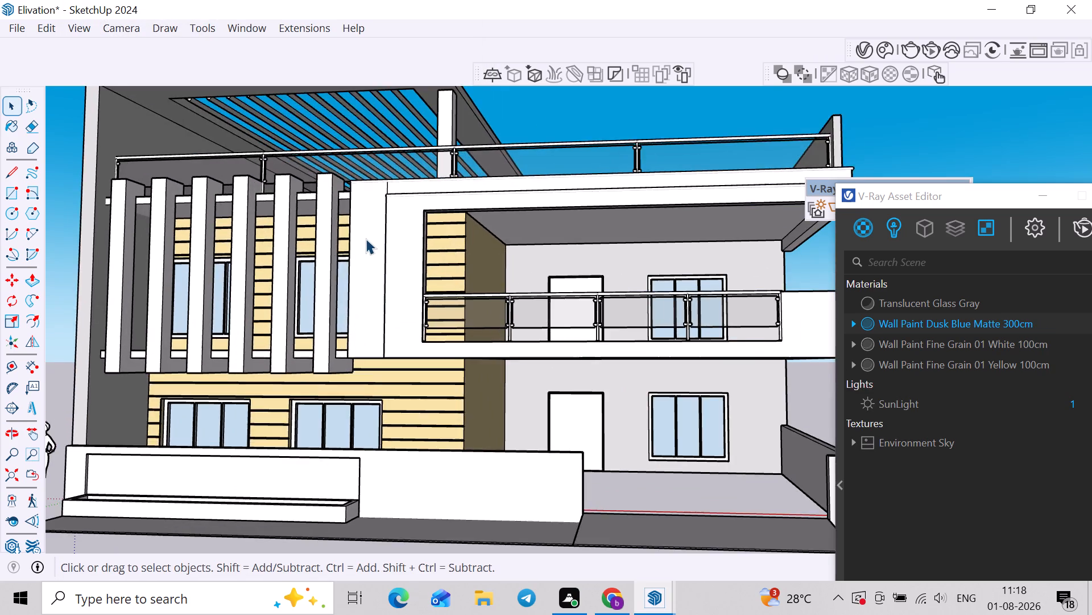
pyautogui.doubleClick(366, 239)
pyautogui.moveTo(377, 219); pyautogui.dragTo(381, 245, button='middle')
pyautogui.click(379, 223)
pyautogui.scroll(5, 394, 200)
pyautogui.keyDown('shift'); pyautogui.click(402, 196); pyautogui.keyUp('shift')
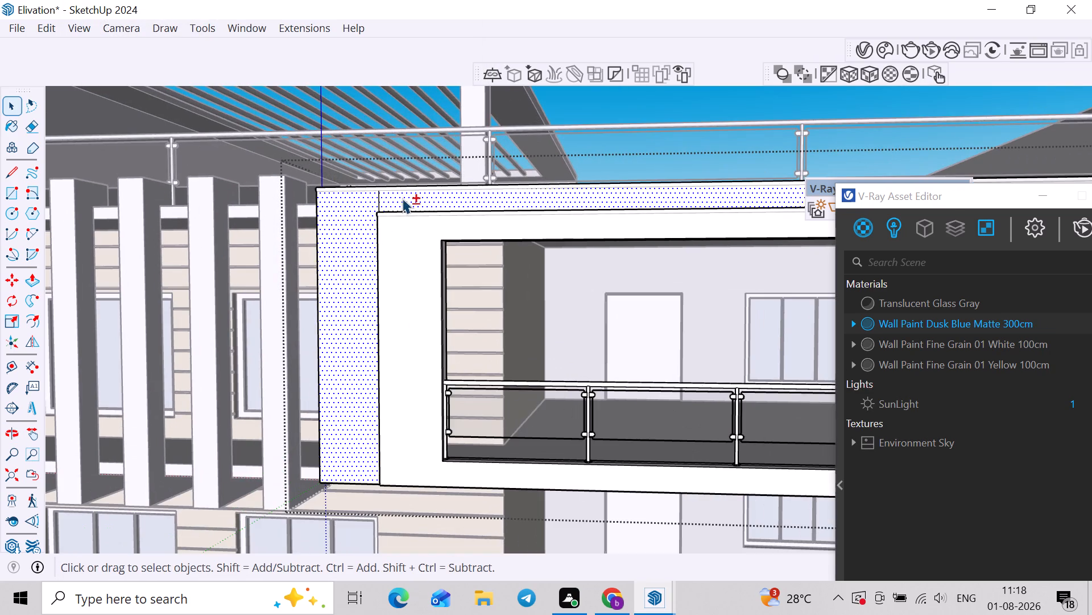
pyautogui.keyDown('shift'); pyautogui.scroll(-8, 402, 198); pyautogui.keyUp('shift')
pyautogui.moveTo(902, 195); pyautogui.dragTo(626, 132)
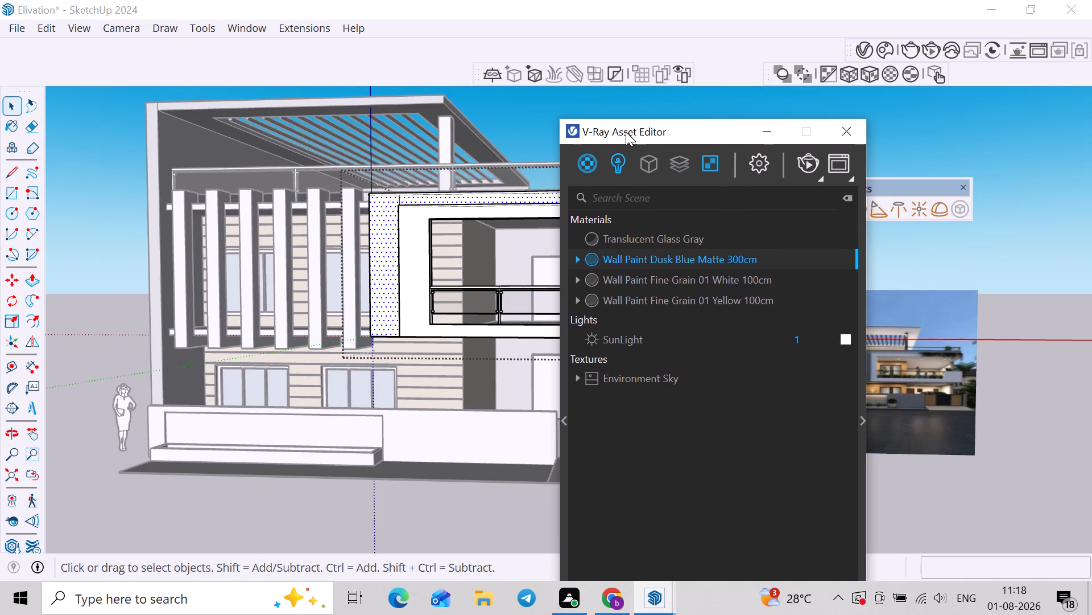
pyautogui.moveTo(626, 132); pyautogui.dragTo(626, 131)
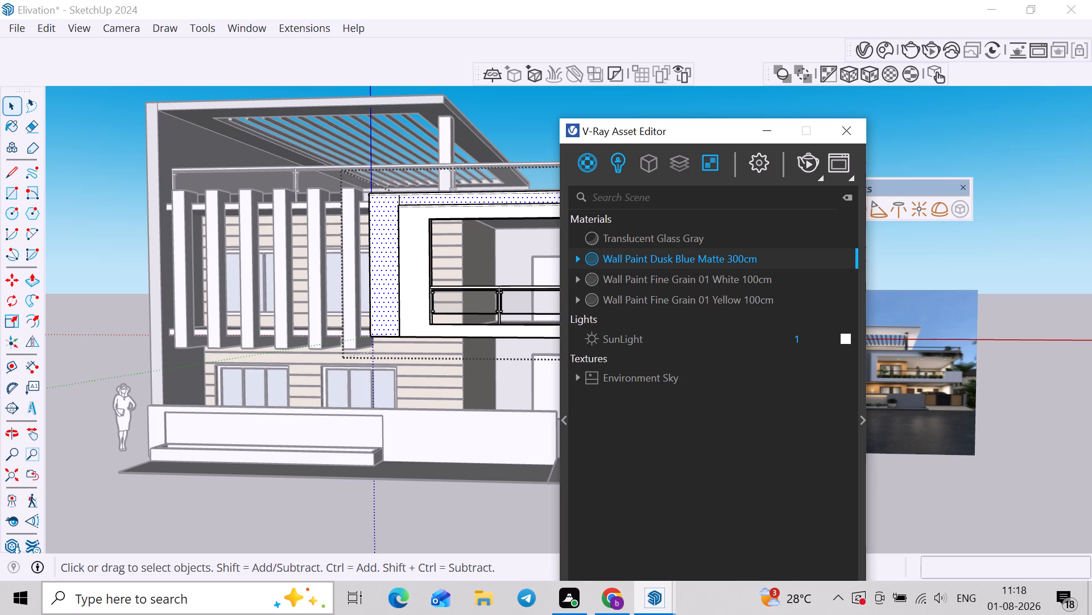
pyautogui.rightClick(657, 255)
pyautogui.click(683, 288)
pyautogui.scroll(2, 453, 282)
pyautogui.scroll(-5, 452, 282)
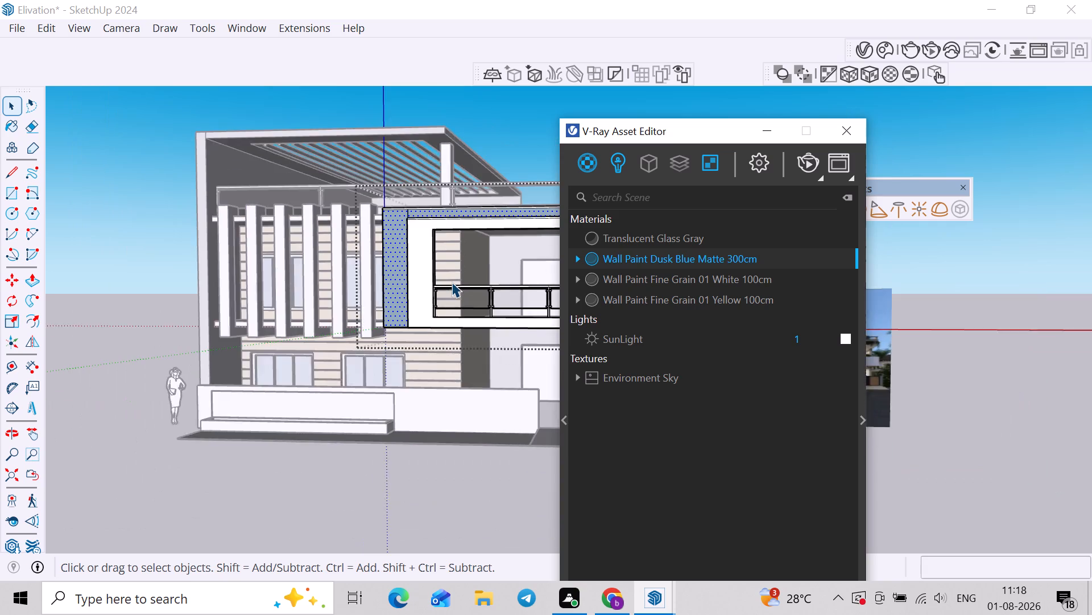
# Examine the reference image beside the house to decide which surface gets the dusk blue paint.
pyautogui.scroll(-1, 452, 282)
pyautogui.moveTo(451, 281); pyautogui.dragTo(317, 311, button='middle')
pyautogui.moveTo(333, 321); pyautogui.dragTo(414, 318, button='middle')
pyautogui.click(470, 137)
pyautogui.moveTo(474, 211); pyautogui.dragTo(390, 240, button='middle')
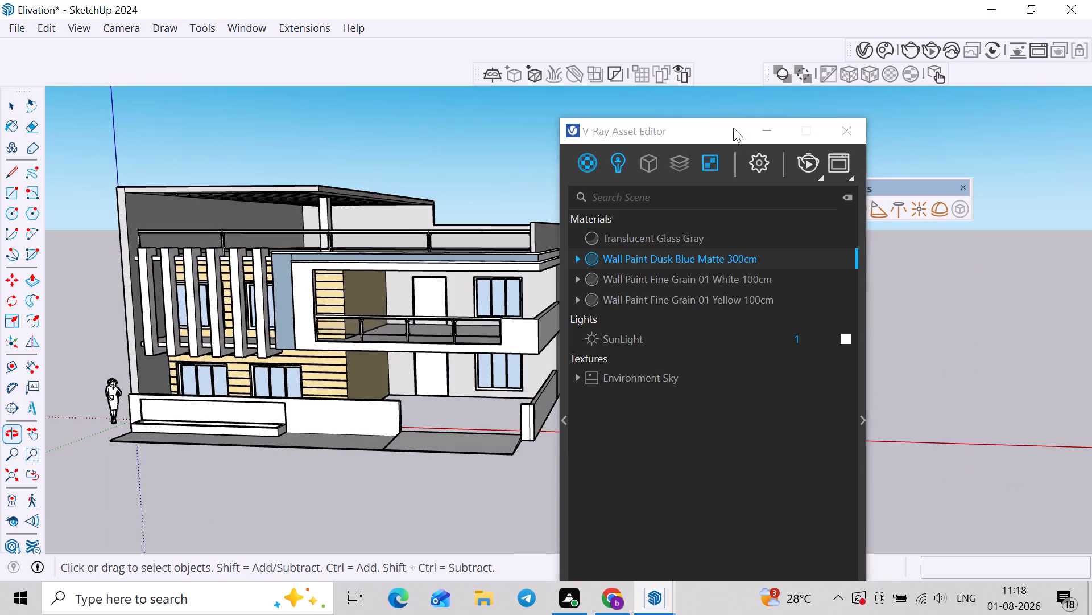
pyautogui.moveTo(718, 133); pyautogui.dragTo(750, 411)
pyautogui.scroll(10, 731, 344)
pyautogui.keyDown('shift'); pyautogui.moveTo(621, 360); pyautogui.dragTo(705, 245, button='middle'); pyautogui.keyUp('shift')
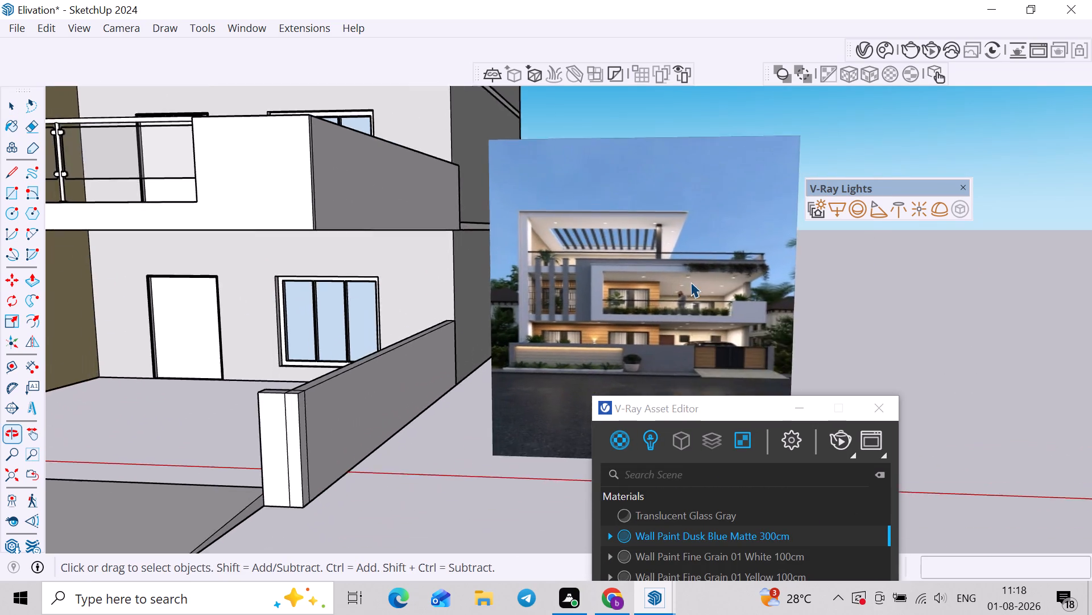
pyautogui.scroll(6, 659, 325)
pyautogui.scroll(-12, 636, 324)
# Apply Wall Paint Dusk Blue Matte 300cm to the front face of the low boundary wall around the planter.
pyautogui.keyDown('shift'); pyautogui.moveTo(477, 326); pyautogui.dragTo(663, 272, button='middle'); pyautogui.keyUp('shift')
pyautogui.scroll(3, 406, 290)
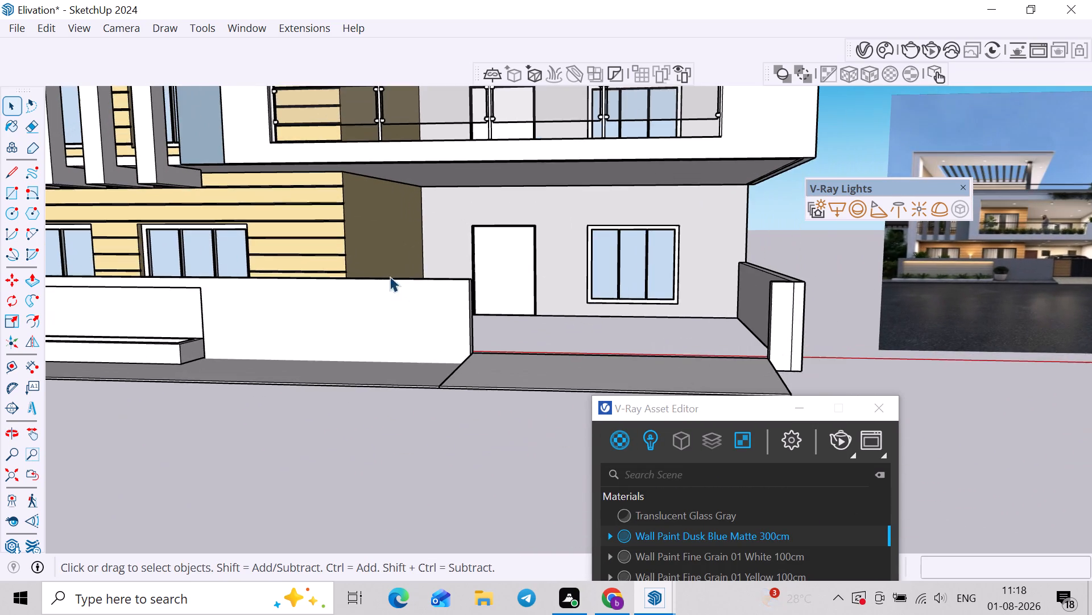
pyautogui.doubleClick(396, 314)
pyautogui.scroll(3, 377, 314)
pyautogui.click(377, 308)
pyautogui.scroll(-5, 377, 308)
pyautogui.keyDown('shift'); pyautogui.moveTo(386, 313); pyautogui.dragTo(527, 266, button='middle'); pyautogui.keyUp('shift')
pyautogui.keyDown('shift'); pyautogui.scroll(1, 526, 266); pyautogui.keyUp('shift')
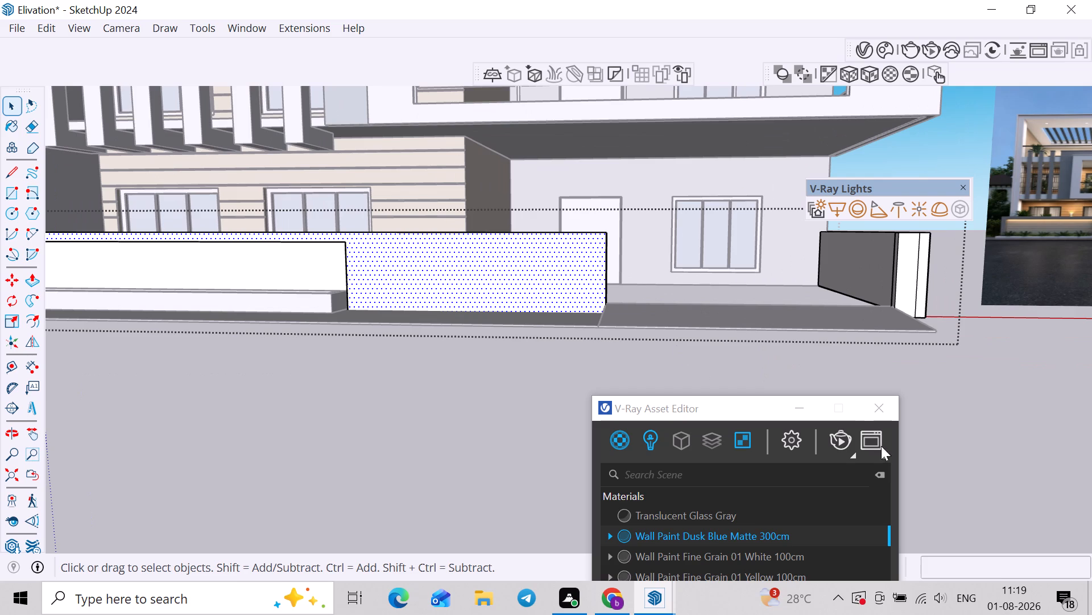
pyautogui.rightClick(722, 543)
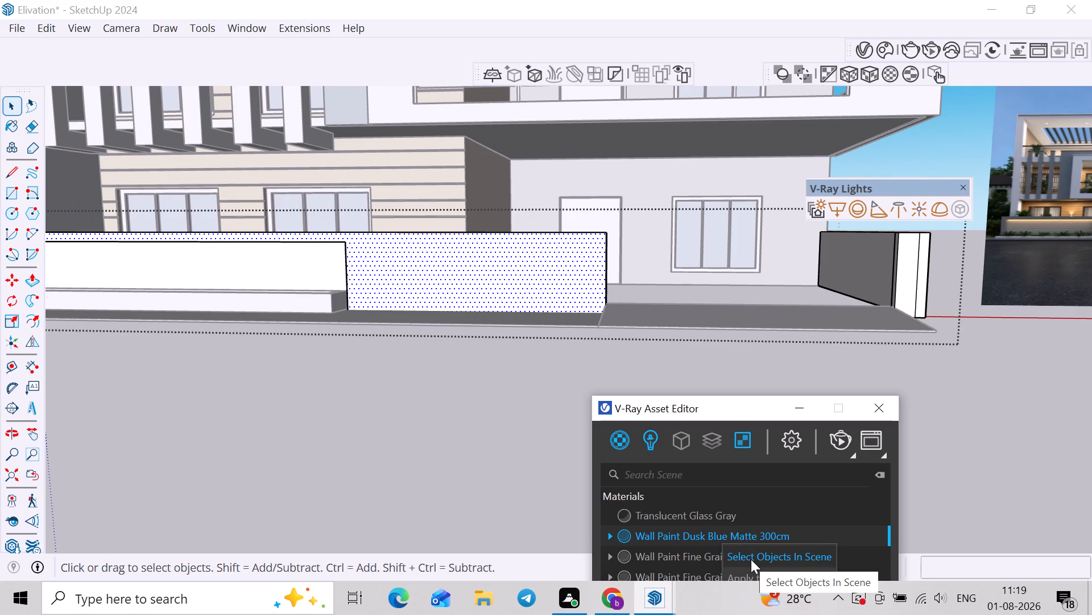
pyautogui.moveTo(741, 416); pyautogui.dragTo(826, 247)
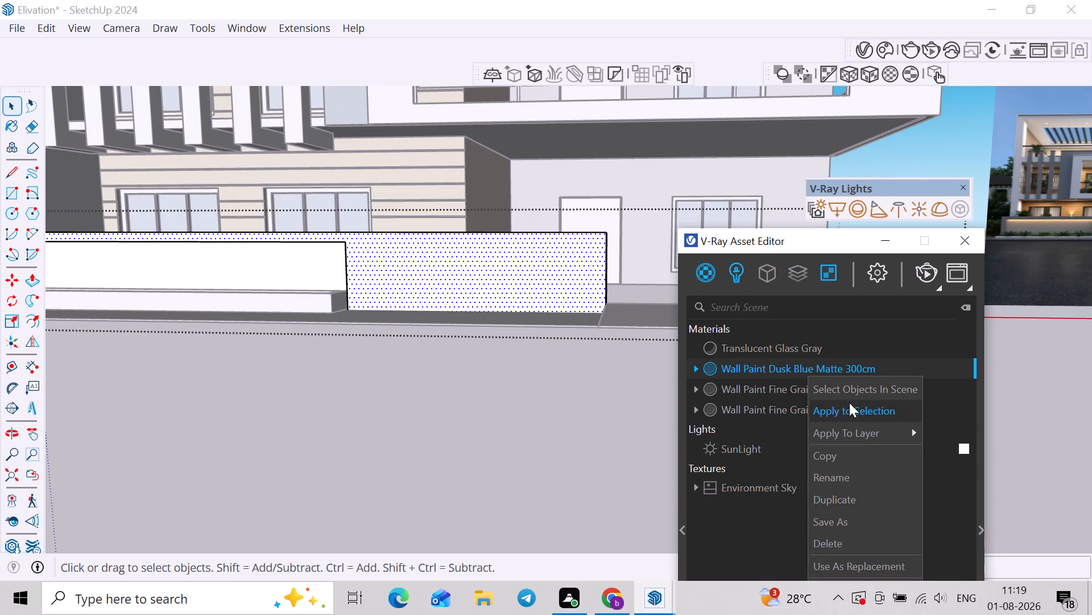
pyautogui.click(849, 403)
pyautogui.scroll(-3, 706, 385)
pyautogui.click(600, 382)
# Compare the painted front boundary wall with the reference image.
pyautogui.scroll(-7, 599, 380)
pyautogui.keyDown('shift'); pyautogui.moveTo(605, 356); pyautogui.dragTo(520, 385, button='middle'); pyautogui.keyUp('shift')
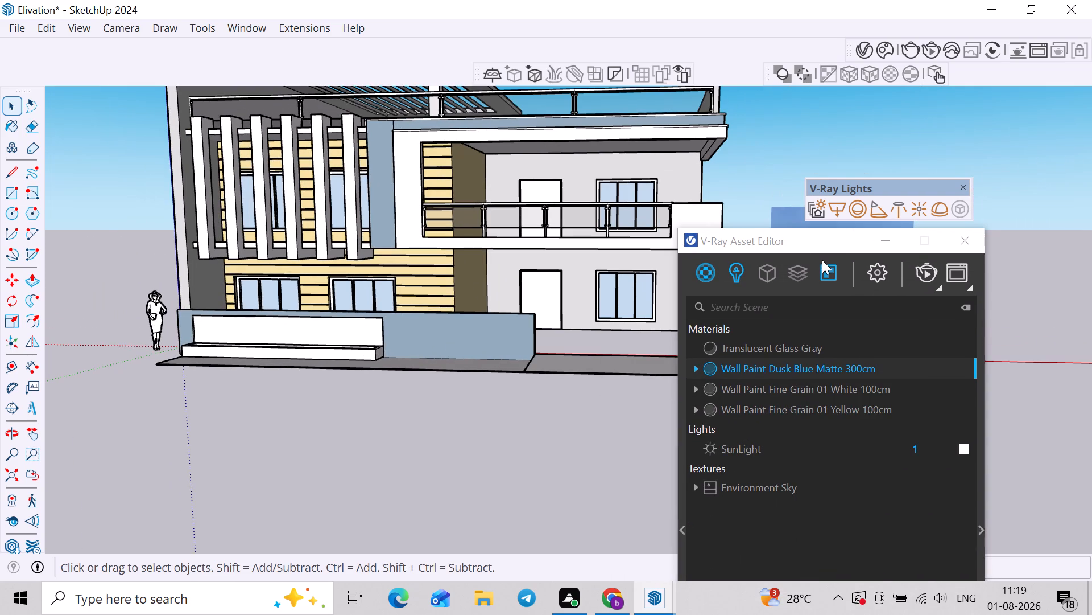
pyautogui.moveTo(821, 248); pyautogui.dragTo(836, 424)
pyautogui.moveTo(832, 229); pyautogui.dragTo(828, 401)
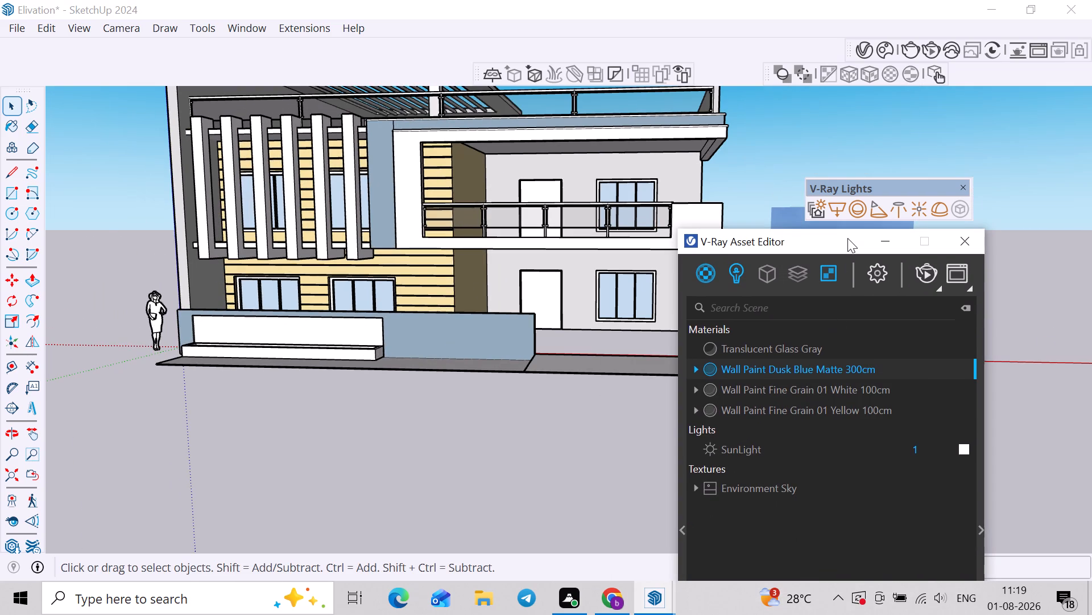
pyautogui.moveTo(847, 238); pyautogui.dragTo(855, 428)
pyautogui.scroll(12, 812, 262)
pyautogui.scroll(-8, 813, 289)
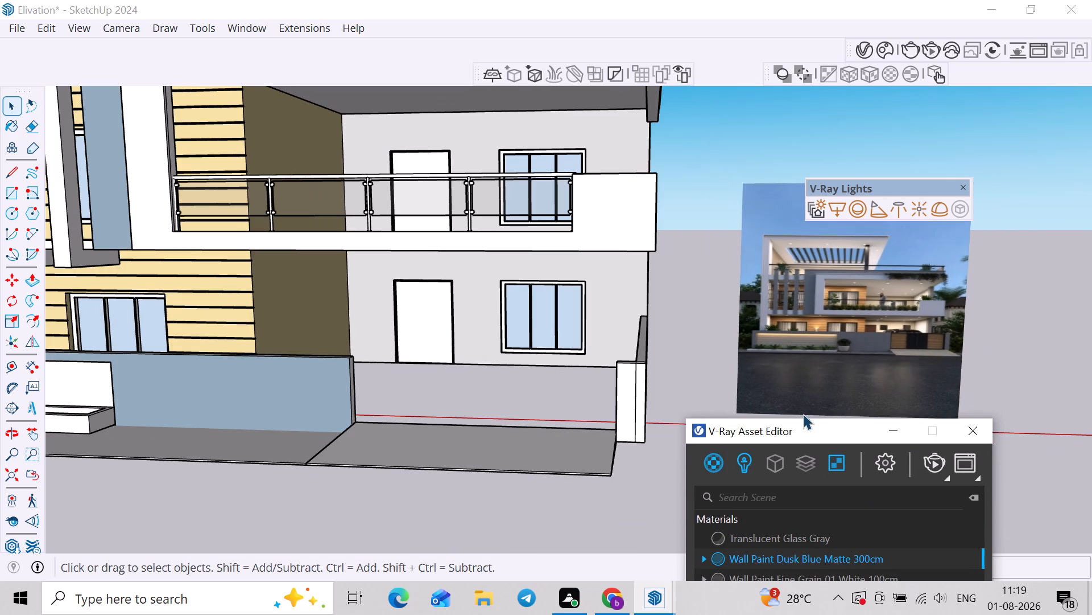
pyautogui.moveTo(806, 423); pyautogui.dragTo(875, 184)
# Apply Wall Paint Dusk Blue Matte 300cm to the row of vertical fins in front of the upper-floor windows.
pyautogui.scroll(-3, 261, 246)
pyautogui.keyDown('shift'); pyautogui.moveTo(266, 258); pyautogui.dragTo(604, 341, button='middle'); pyautogui.keyUp('shift')
pyautogui.scroll(1, 413, 257)
pyautogui.moveTo(417, 258); pyautogui.dragTo(431, 316, button='middle')
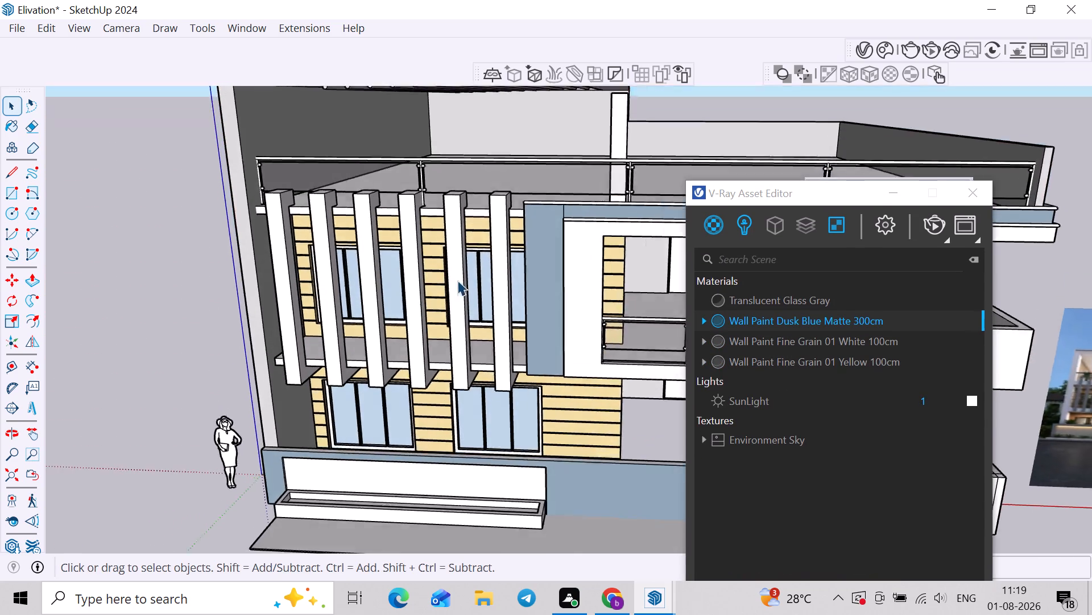
pyautogui.scroll(2, 540, 223)
pyautogui.tripleClick(494, 220)
pyautogui.click(494, 220)
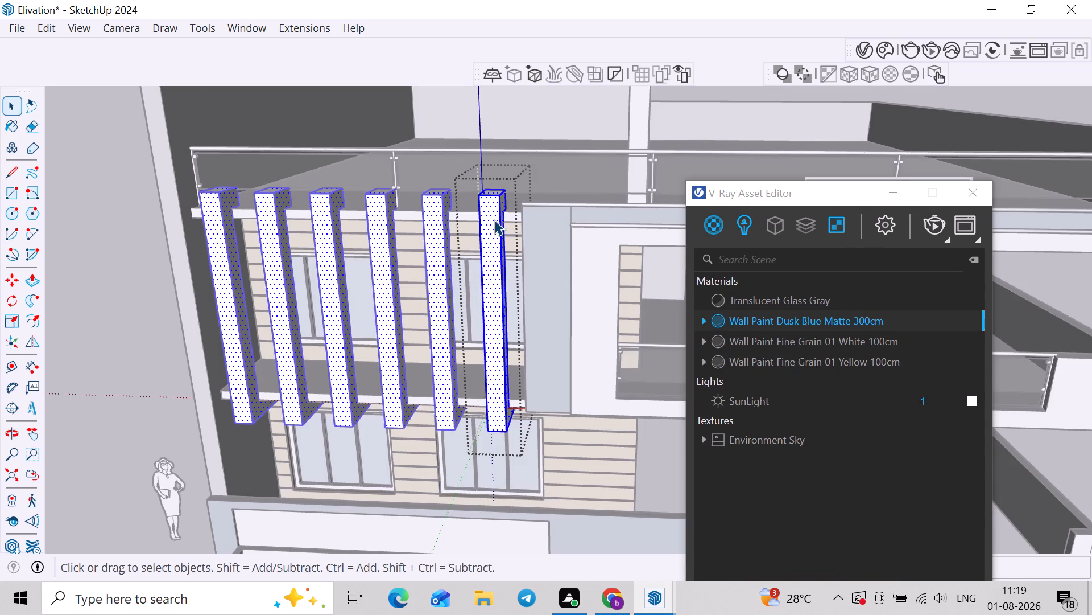
pyautogui.rightClick(723, 317)
pyautogui.click(774, 356)
pyautogui.scroll(-3, 420, 314)
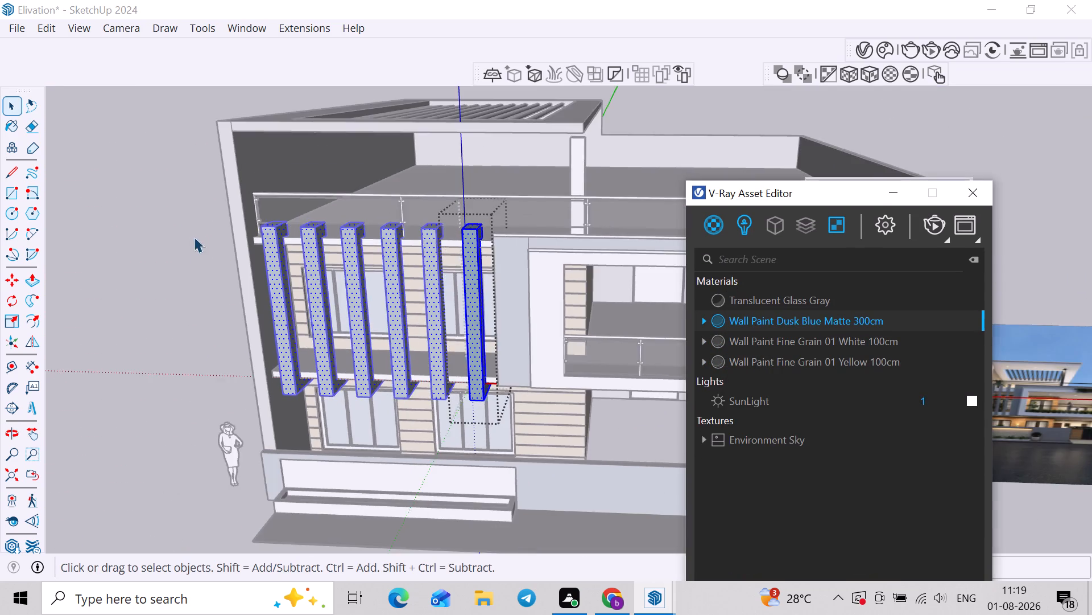
pyautogui.click(194, 237)
# Push/Pull the terrace post's top face up to meet the underside of the pergola roof.
pyautogui.scroll(-4, 231, 255)
pyautogui.moveTo(354, 276); pyautogui.dragTo(247, 252, button='middle')
pyautogui.scroll(-4, 486, 199)
pyautogui.moveTo(630, 170); pyautogui.dragTo(638, 158, button='middle')
pyautogui.click(632, 160)
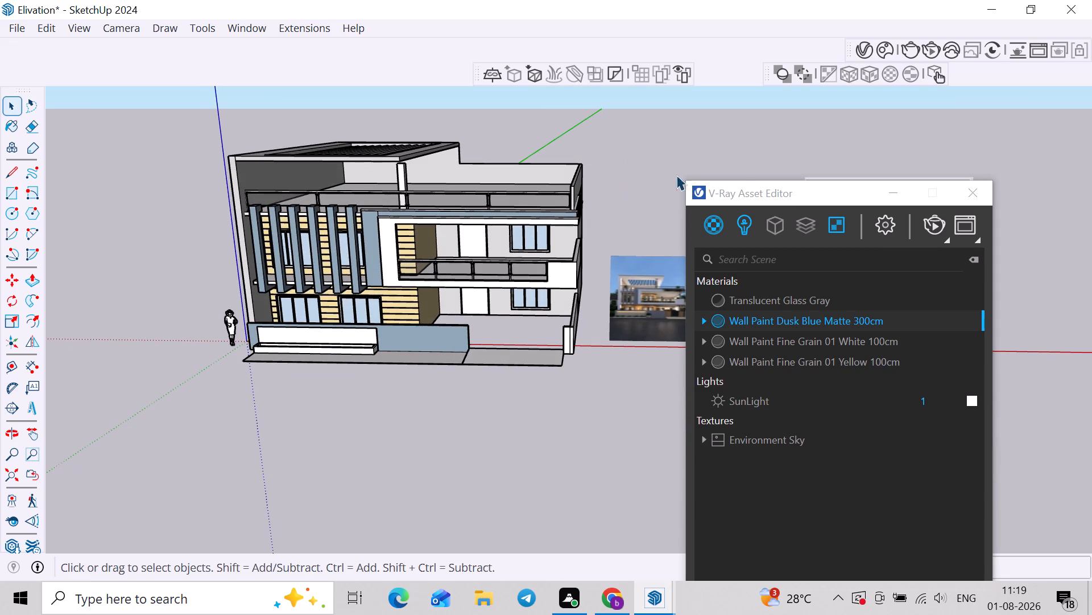
pyautogui.scroll(8, 362, 178)
pyautogui.doubleClick(382, 169)
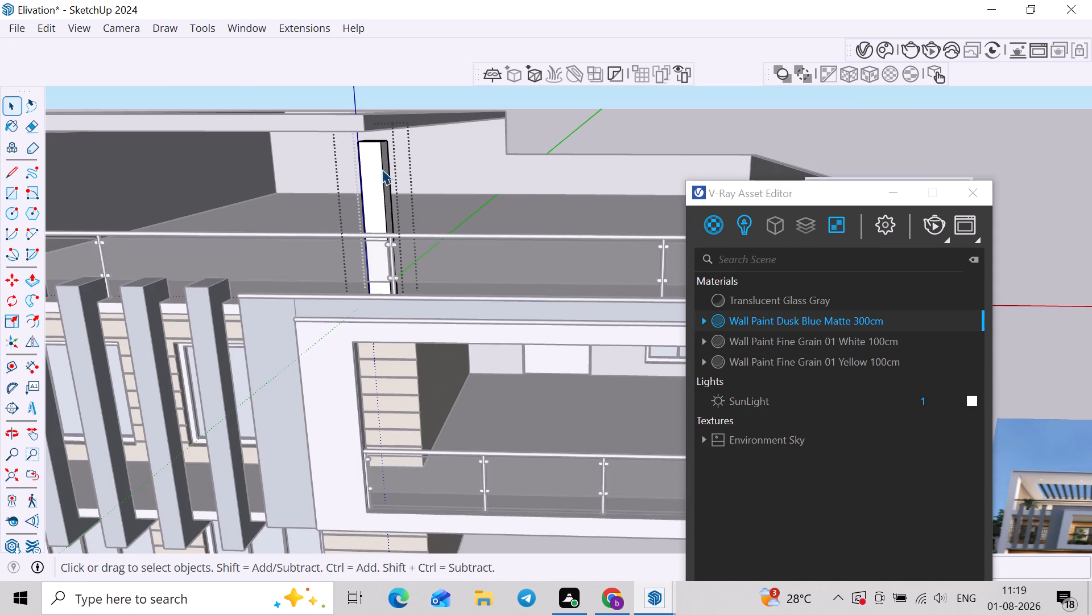
pyautogui.press('p')
pyautogui.hscroll(1, 377, 168)
pyautogui.scroll(3, 366, 149)
pyautogui.moveTo(374, 169); pyautogui.dragTo(356, 226, button='middle')
pyautogui.scroll(6, 373, 196)
pyautogui.click(369, 190)
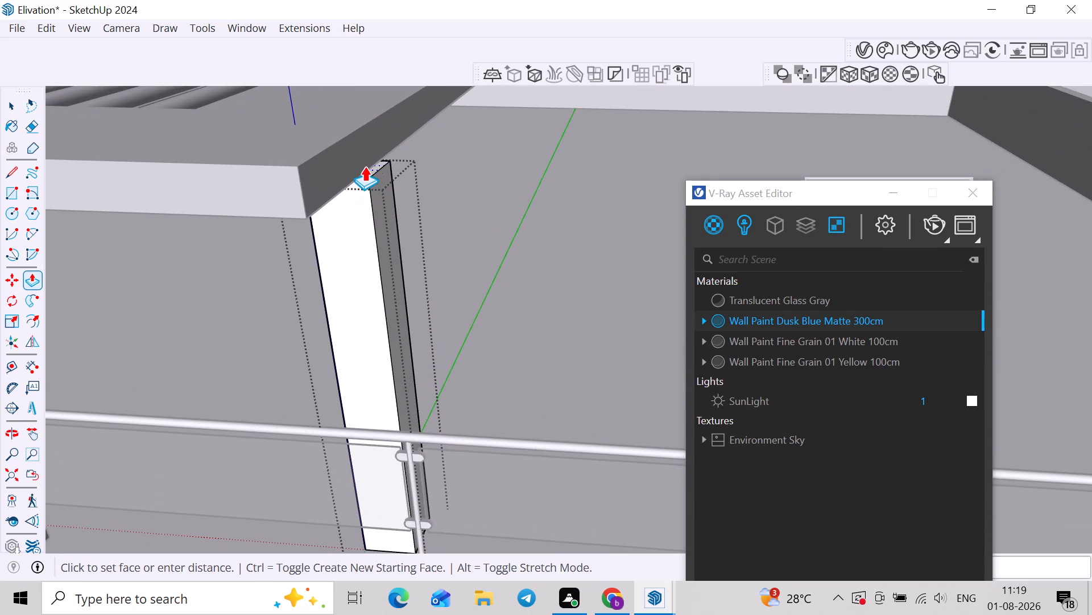
pyautogui.click(305, 216)
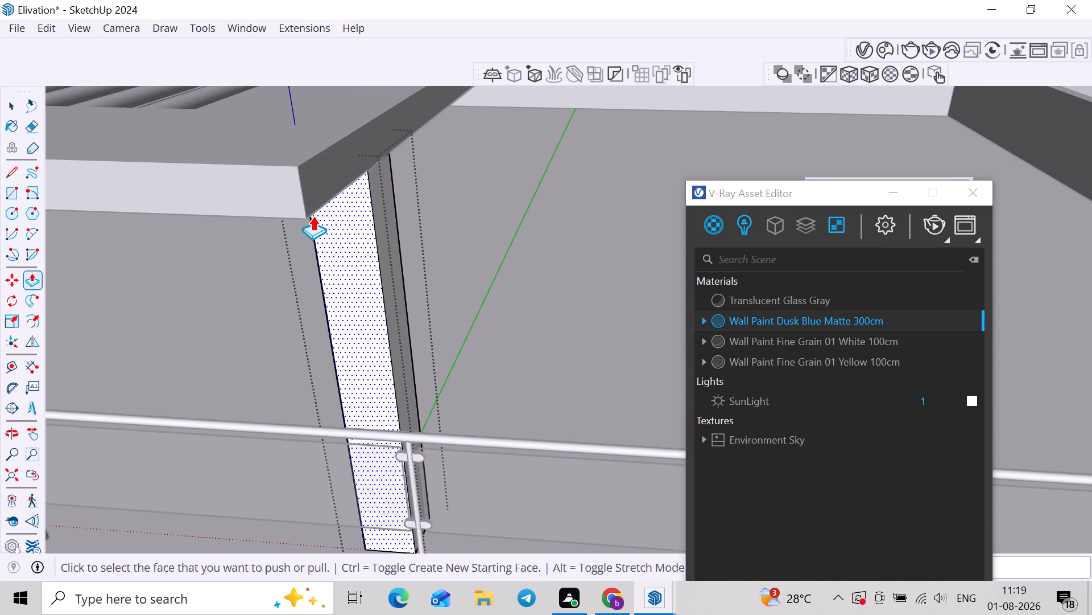
pyautogui.scroll(-7, 313, 216)
pyautogui.press('space')
pyautogui.click(413, 283)
# Examine the reference image against the model for the colours of the pergola post and balcony frame.
pyautogui.scroll(-11, 425, 298)
pyautogui.moveTo(395, 297); pyautogui.dragTo(472, 200, button='middle')
pyautogui.scroll(-3, 473, 280)
pyautogui.scroll(1, 485, 275)
pyautogui.keyDown('shift'); pyautogui.moveTo(485, 274); pyautogui.dragTo(368, 233, button='middle'); pyautogui.keyUp('shift')
pyautogui.scroll(2, 566, 236)
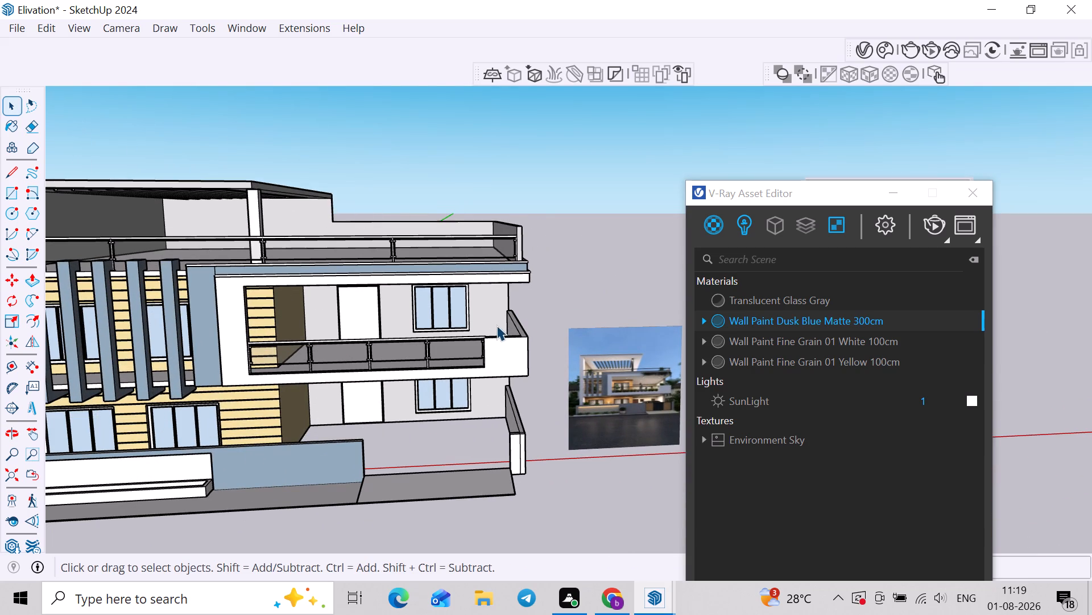
pyautogui.keyDown('shift'); pyautogui.moveTo(595, 334); pyautogui.dragTo(484, 311, button='middle'); pyautogui.keyUp('shift')
pyautogui.scroll(7, 643, 391)
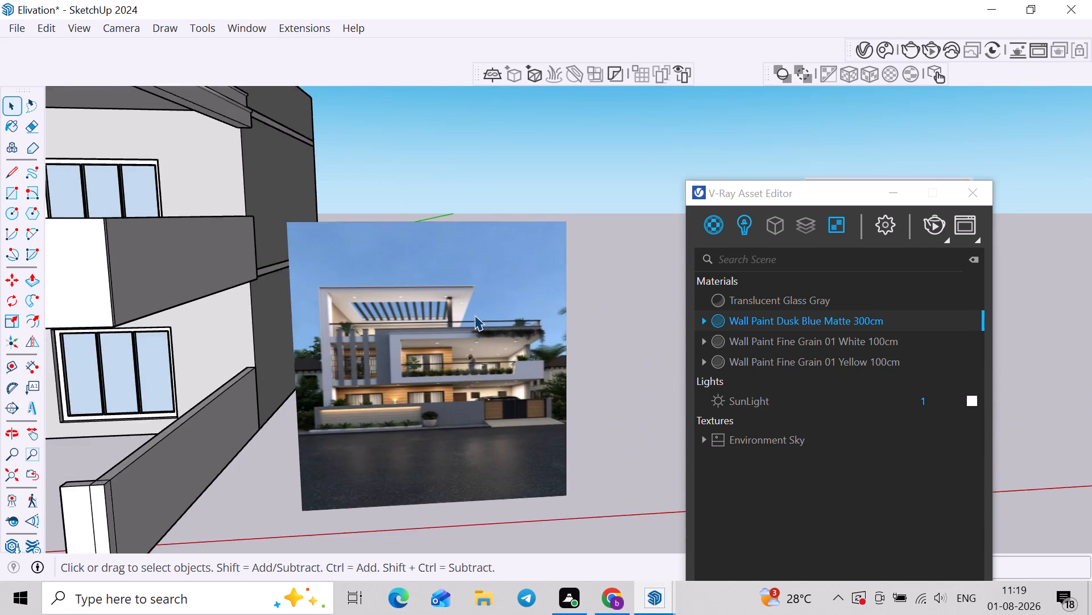
pyautogui.scroll(4, 474, 315)
pyautogui.scroll(-5, 492, 314)
pyautogui.scroll(1, 503, 356)
pyautogui.scroll(-8, 503, 356)
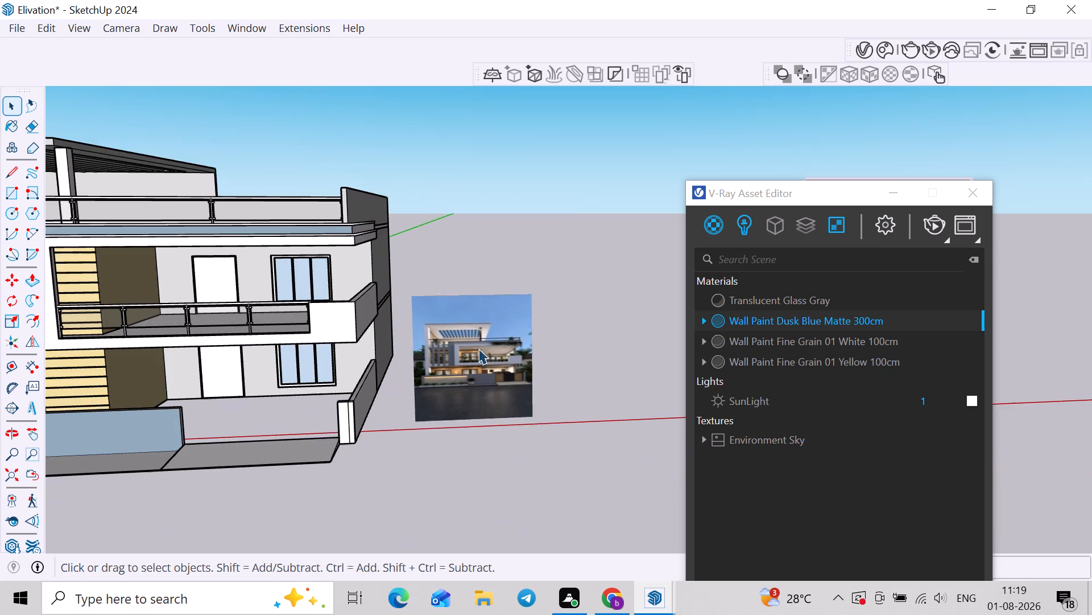
# Apply Wall Paint Dusk Blue Matte 300cm to the side face of the balcony frame's top border.
pyautogui.moveTo(428, 325); pyautogui.dragTo(536, 324, button='middle')
pyautogui.moveTo(453, 323); pyautogui.dragTo(308, 323, button='middle')
pyautogui.scroll(11, 422, 179)
pyautogui.doubleClick(472, 313)
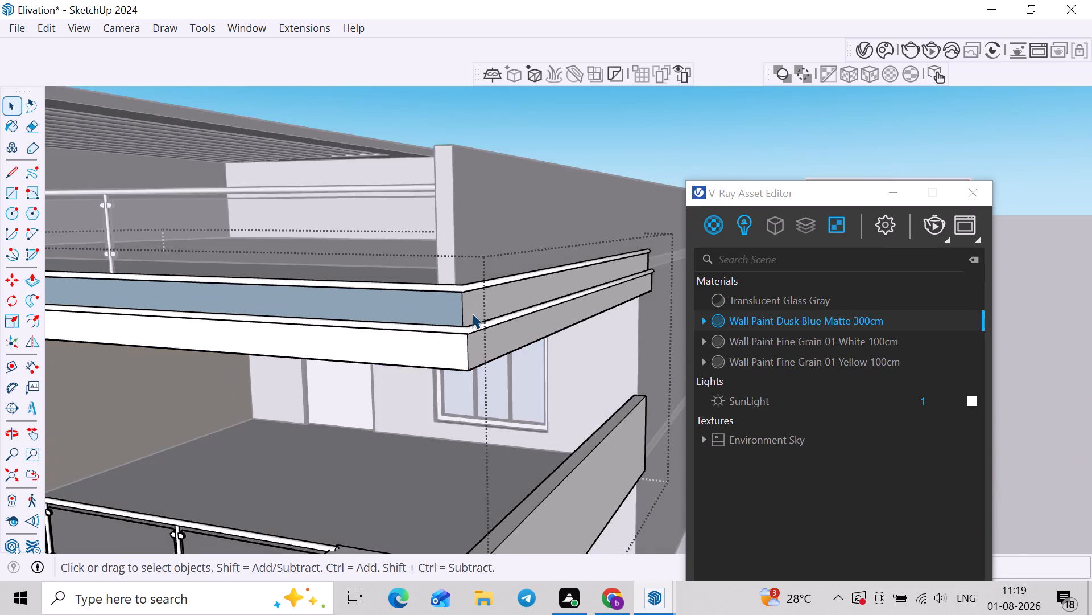
pyautogui.scroll(2, 474, 313)
pyautogui.click(478, 309)
pyautogui.rightClick(761, 320)
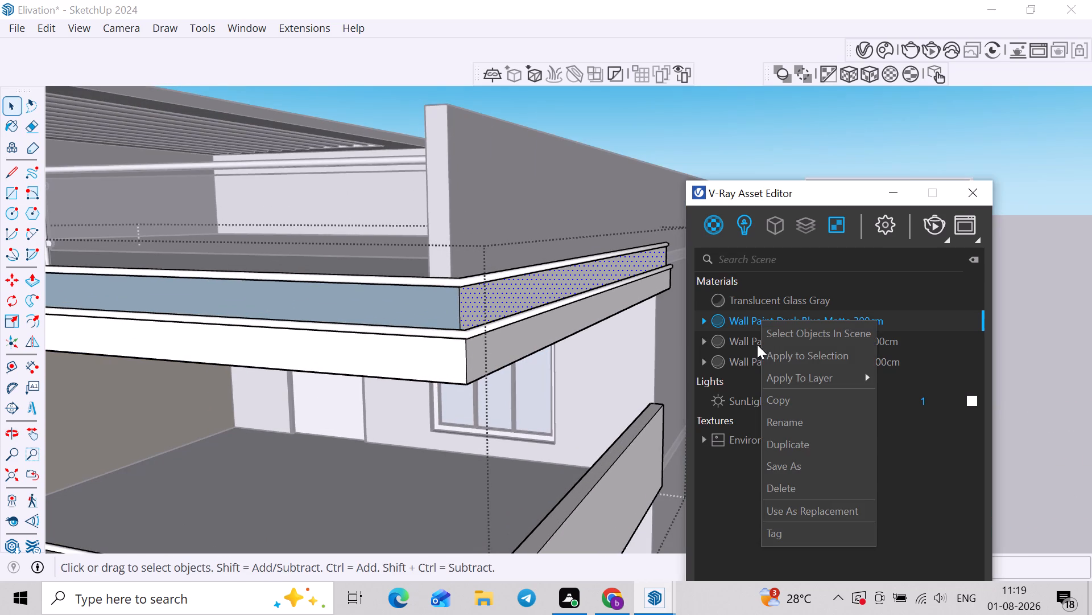
pyautogui.click(775, 352)
pyautogui.click(814, 130)
# Compare the painted elevation with the reference image, checking the balcony, fins and boundary walls for surfaces still unpainted.
pyautogui.scroll(-7, 787, 158)
pyautogui.keyDown('shift'); pyautogui.moveTo(552, 269); pyautogui.dragTo(535, 151, button='middle'); pyautogui.keyUp('shift')
pyautogui.moveTo(572, 371); pyautogui.dragTo(566, 368, button='middle')
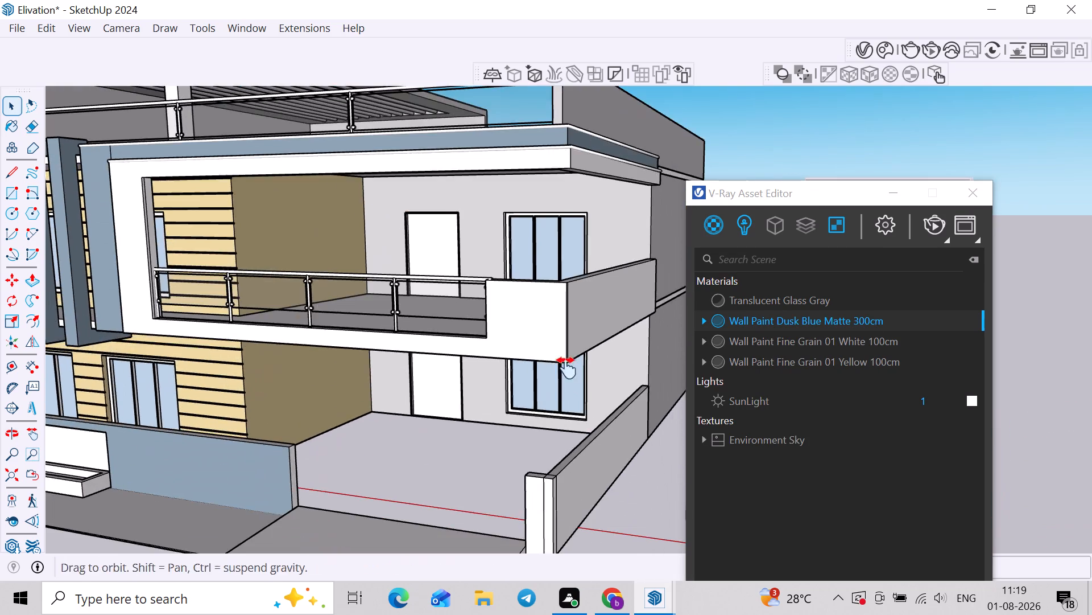
pyautogui.moveTo(566, 368); pyautogui.dragTo(382, 155, button='middle')
pyautogui.scroll(7, 505, 288)
pyautogui.keyDown('shift'); pyautogui.moveTo(521, 154); pyautogui.dragTo(503, 343, button='middle'); pyautogui.keyUp('shift')
pyautogui.scroll(6, 516, 137)
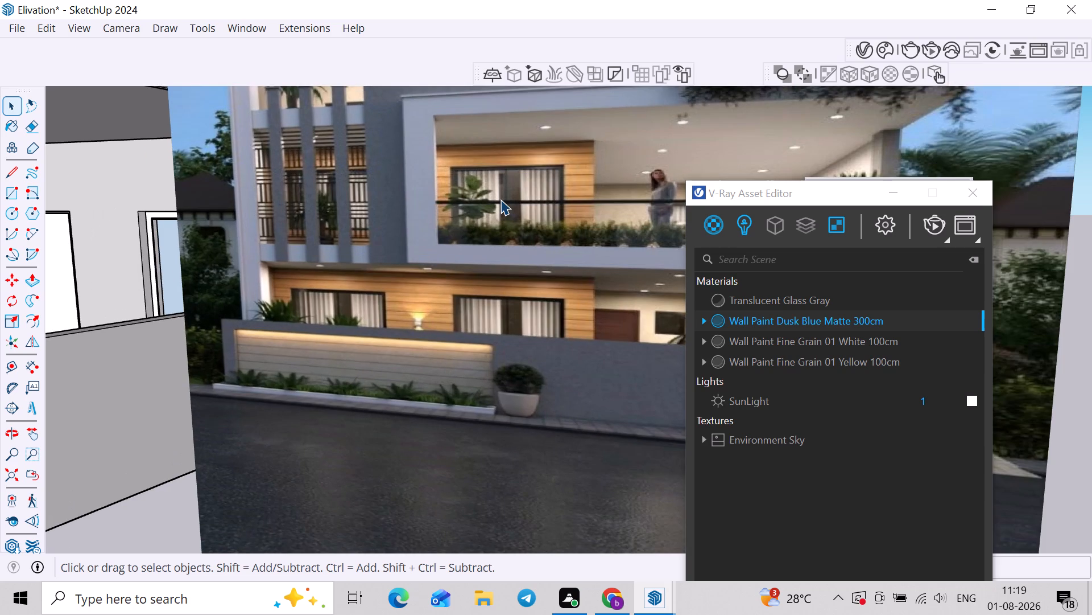
pyautogui.scroll(-8, 500, 199)
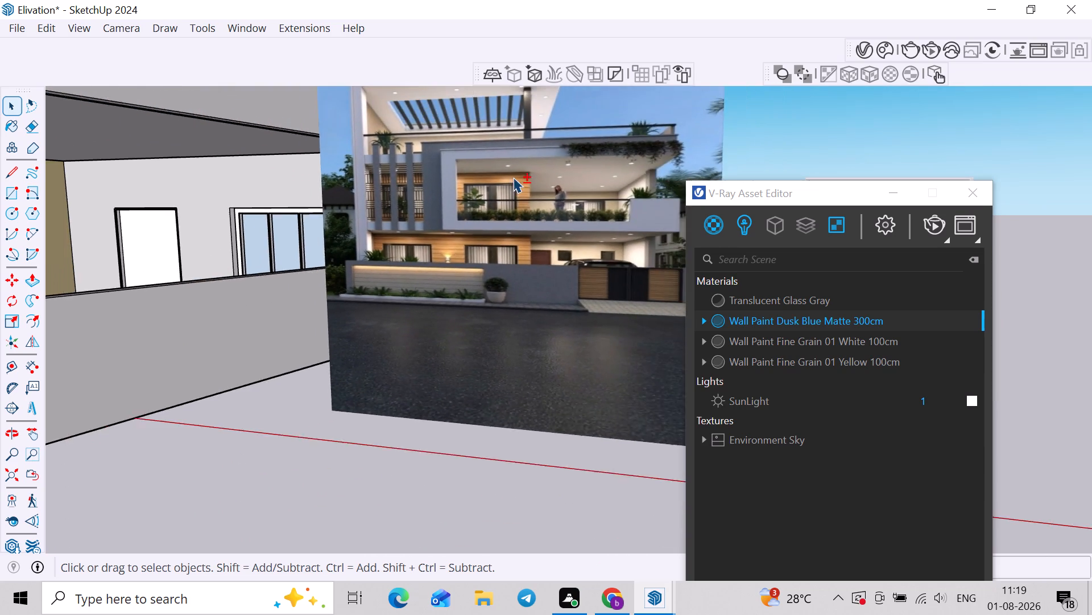
pyautogui.keyDown('shift'); pyautogui.moveTo(513, 177); pyautogui.dragTo(489, 278, button='middle'); pyautogui.keyUp('shift')
pyautogui.scroll(-11, 531, 218)
pyautogui.keyDown('shift'); pyautogui.moveTo(384, 229); pyautogui.dragTo(555, 272, button='middle'); pyautogui.keyUp('shift')
pyautogui.scroll(-4, 506, 282)
pyautogui.moveTo(373, 208); pyautogui.dragTo(500, 273, button='middle')
pyautogui.scroll(4, 491, 216)
pyautogui.moveTo(461, 218); pyautogui.dragTo(546, 188, button='middle')
pyautogui.scroll(-4, 462, 288)
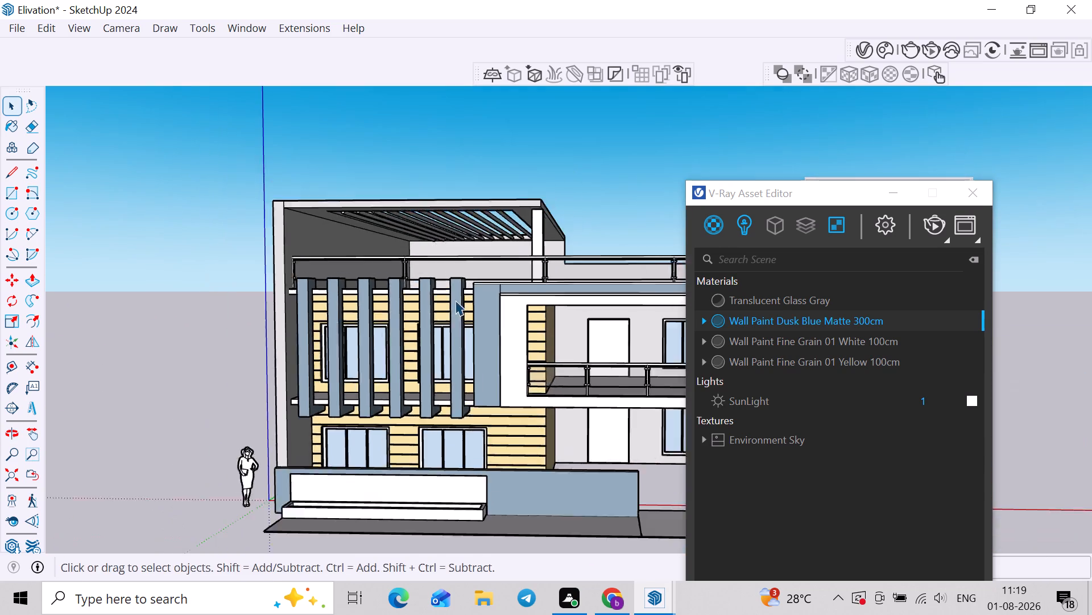
pyautogui.keyDown('shift'); pyautogui.moveTo(448, 330); pyautogui.dragTo(440, 207, button='middle'); pyautogui.keyUp('shift')
pyautogui.moveTo(490, 281); pyautogui.dragTo(588, 291, button='middle')
pyautogui.scroll(3, 475, 358)
pyautogui.keyDown('shift'); pyautogui.moveTo(523, 338); pyautogui.dragTo(299, 343, button='middle'); pyautogui.keyUp('shift')
pyautogui.moveTo(421, 342); pyautogui.dragTo(267, 360, button='middle')
pyautogui.scroll(-2, 346, 338)
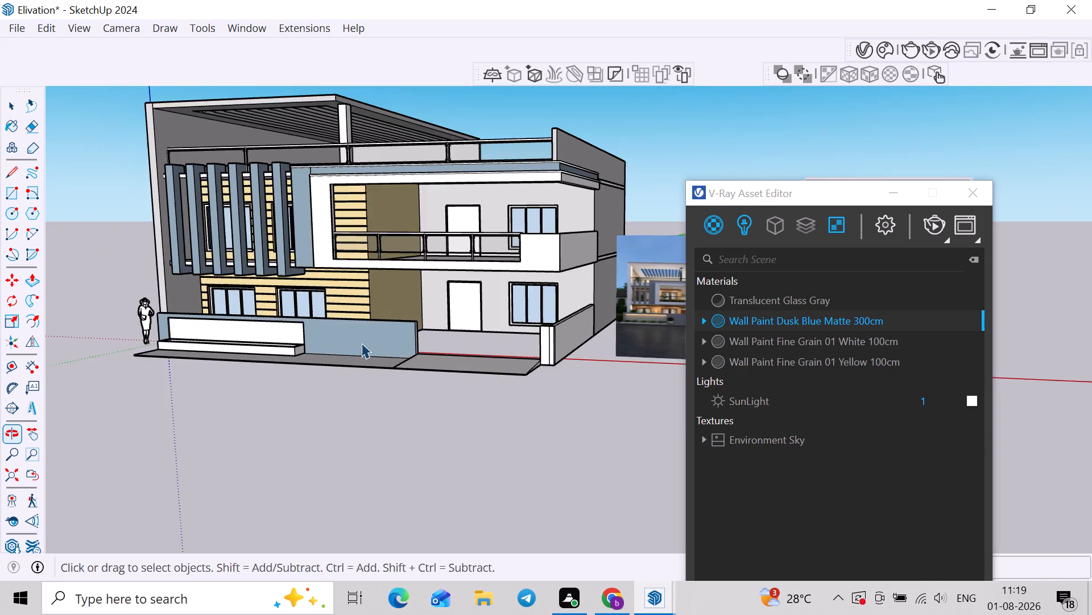
pyautogui.scroll(-1, 361, 343)
pyautogui.moveTo(448, 333); pyautogui.dragTo(121, 306, button='middle')
pyautogui.scroll(15, 316, 335)
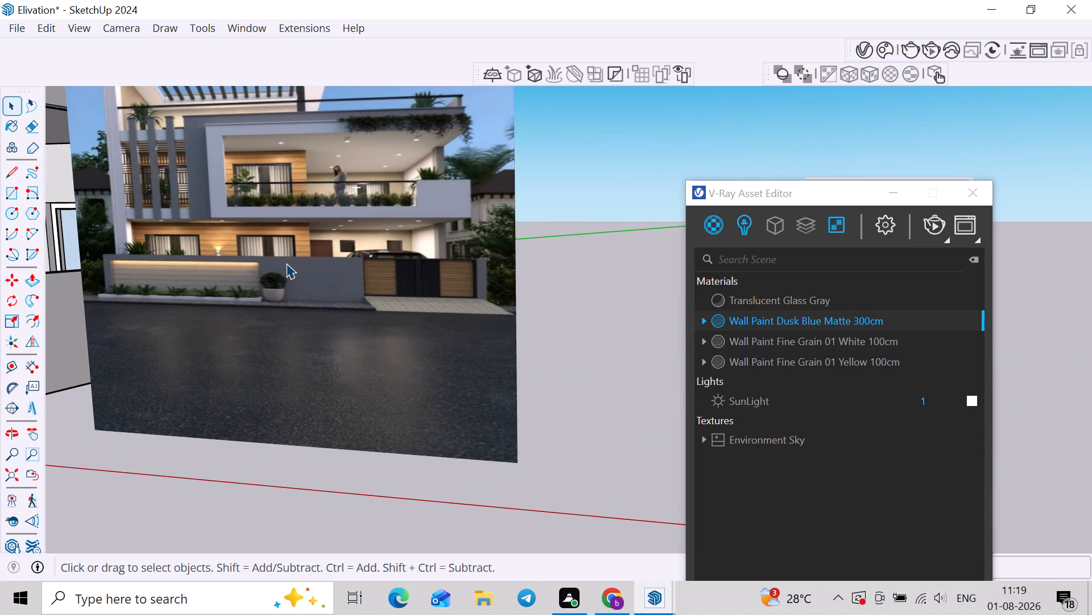
# Apply Wall Paint Dusk Blue Matte 300cm to all faces of the low side boundary wall beside the driveway.
pyautogui.scroll(-10, 286, 263)
pyautogui.keyDown('shift'); pyautogui.moveTo(268, 286); pyautogui.dragTo(504, 300, button='middle'); pyautogui.keyUp('shift')
pyautogui.scroll(3, 240, 296)
pyautogui.moveTo(285, 321); pyautogui.dragTo(333, 341, button='middle')
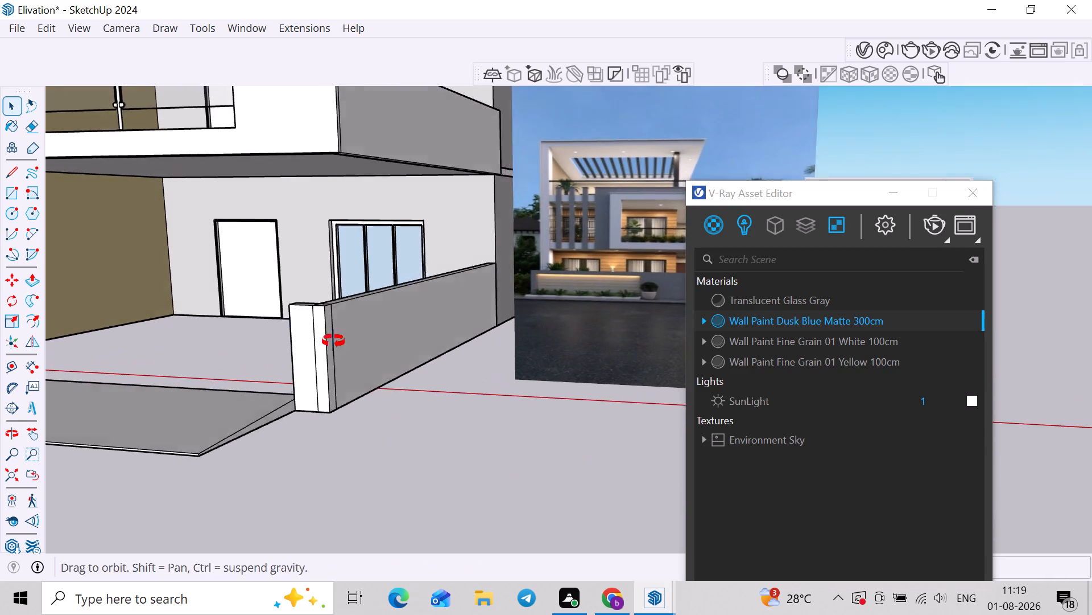
pyautogui.moveTo(333, 341); pyautogui.dragTo(334, 341, button='middle')
pyautogui.click(349, 352)
pyautogui.doubleClick(360, 355)
pyautogui.tripleClick(364, 355)
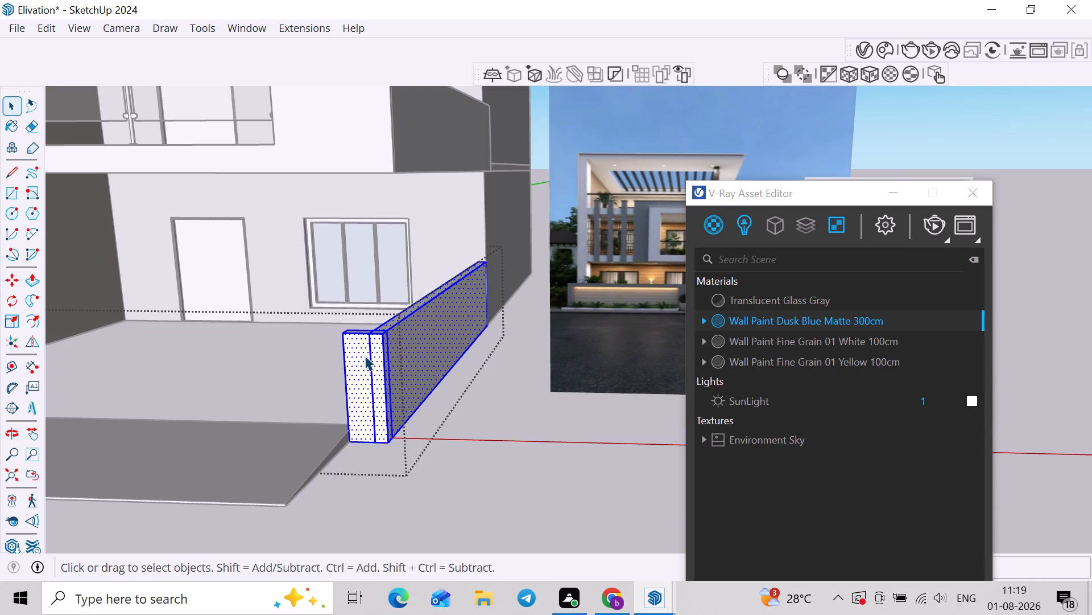
pyautogui.rightClick(771, 322)
pyautogui.click(779, 354)
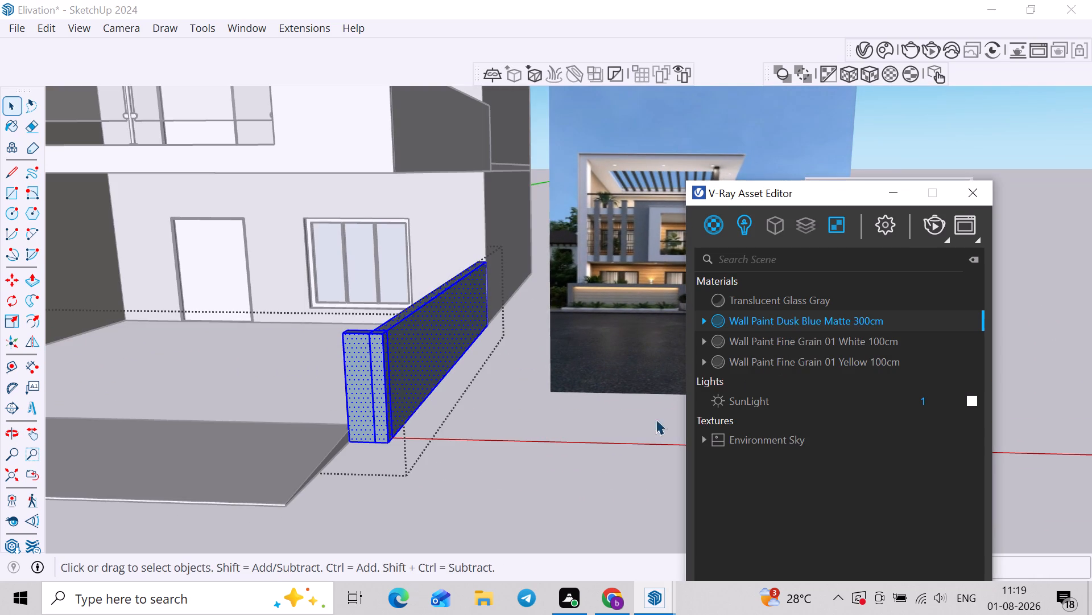
pyautogui.click(596, 438)
# Open the Chaos Cosmos library and browse its 3D Models categories into Furniture for a door for the plain balcony opening.
pyautogui.scroll(-8, 571, 453)
pyautogui.scroll(-2, 506, 437)
pyautogui.keyDown('shift'); pyautogui.moveTo(507, 434); pyautogui.dragTo(565, 419, button='middle'); pyautogui.keyUp('shift')
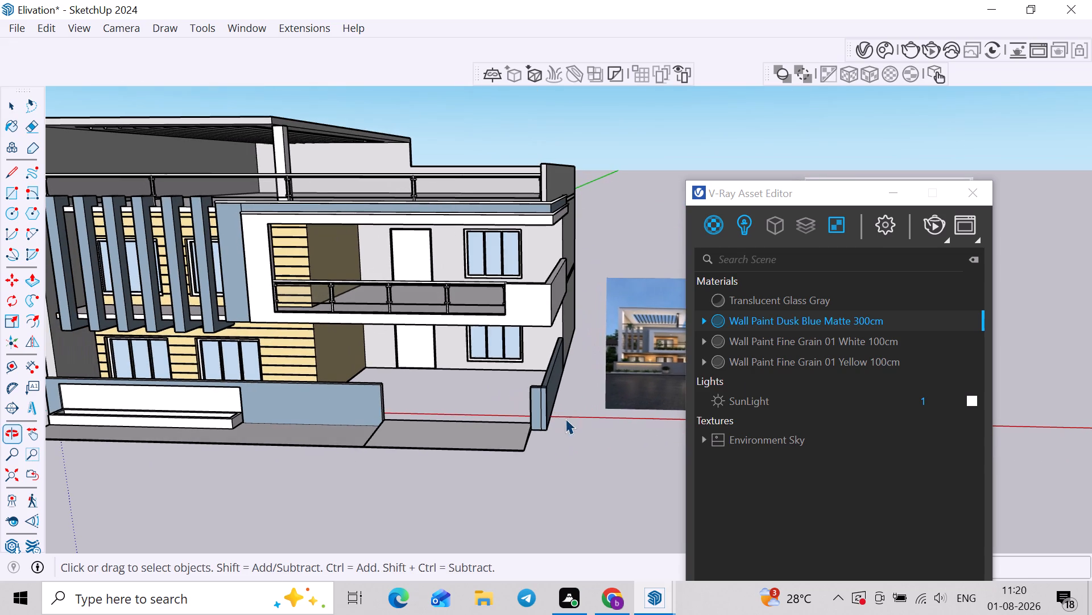
pyautogui.scroll(6, 398, 240)
pyautogui.scroll(-3, 409, 269)
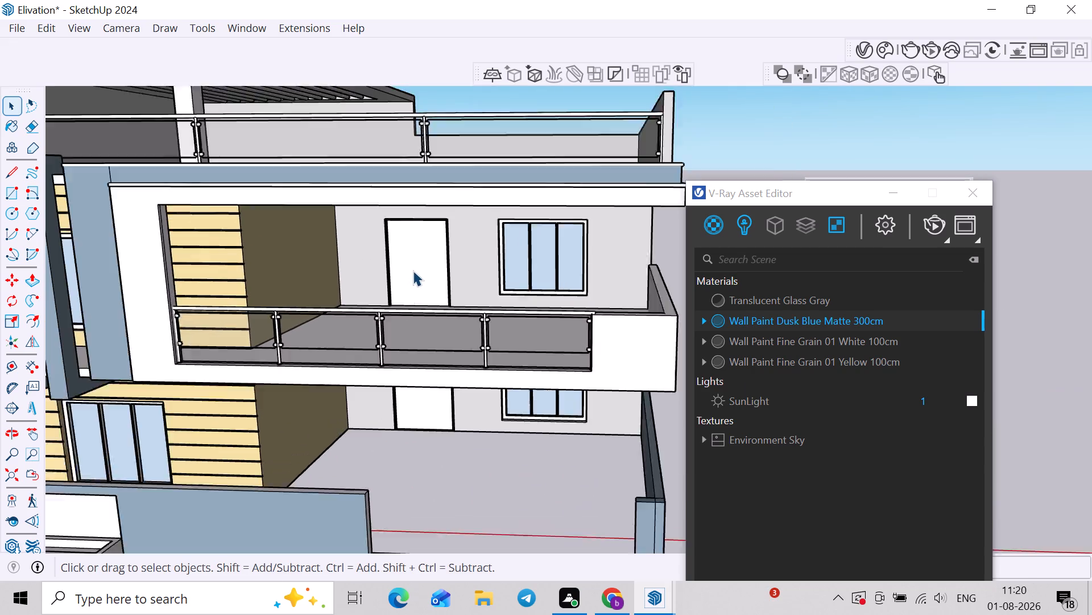
pyautogui.keyDown('shift'); pyautogui.moveTo(414, 270); pyautogui.dragTo(407, 231, button='middle'); pyautogui.keyUp('shift')
pyautogui.scroll(4, 440, 239)
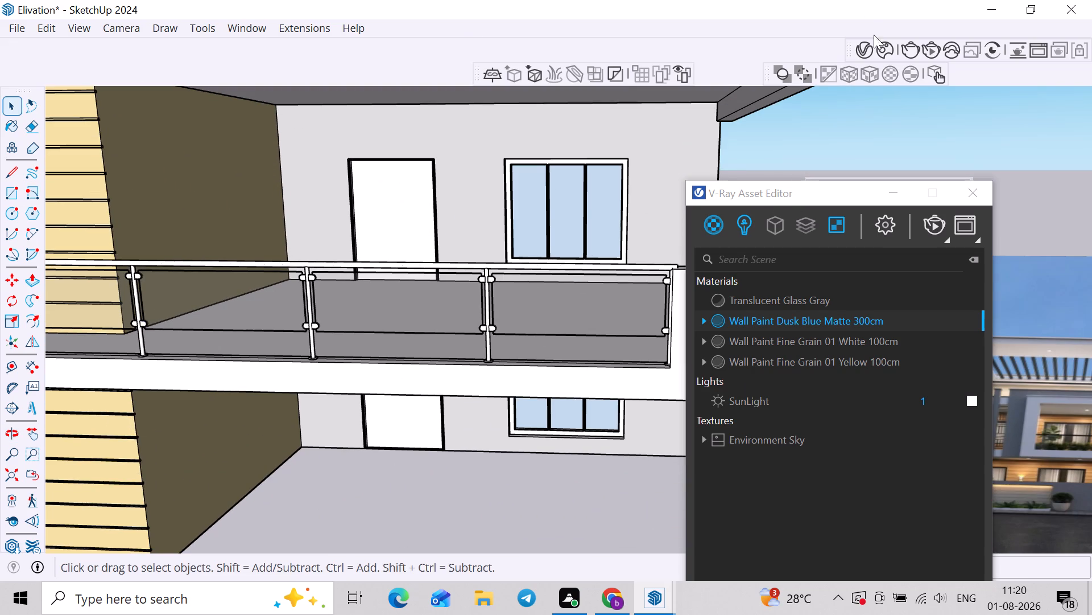
pyautogui.click(876, 52)
pyautogui.scroll(-2, 303, 274)
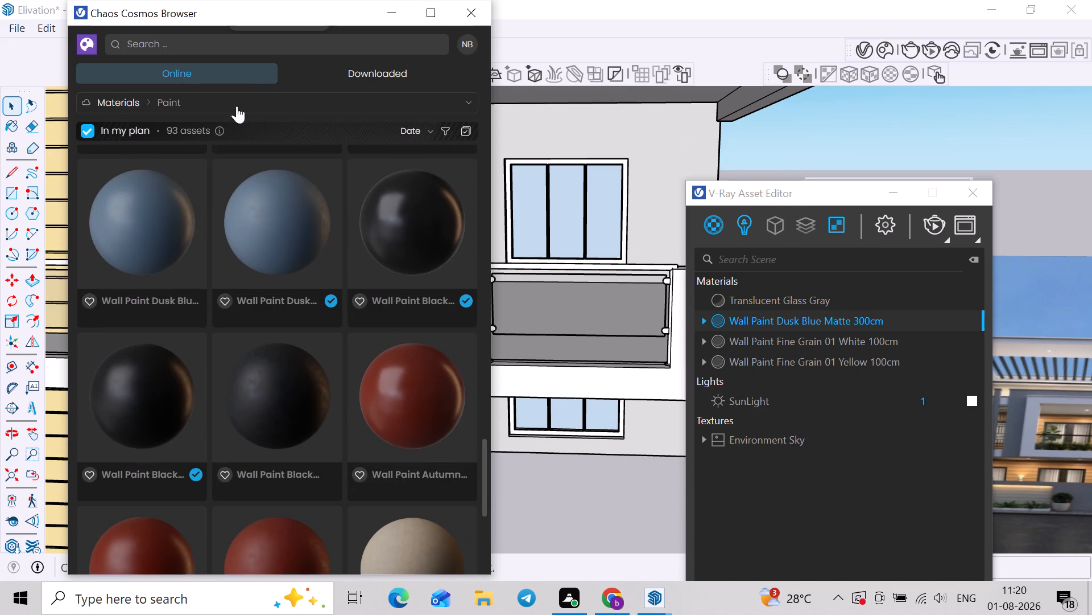
pyautogui.click(201, 105)
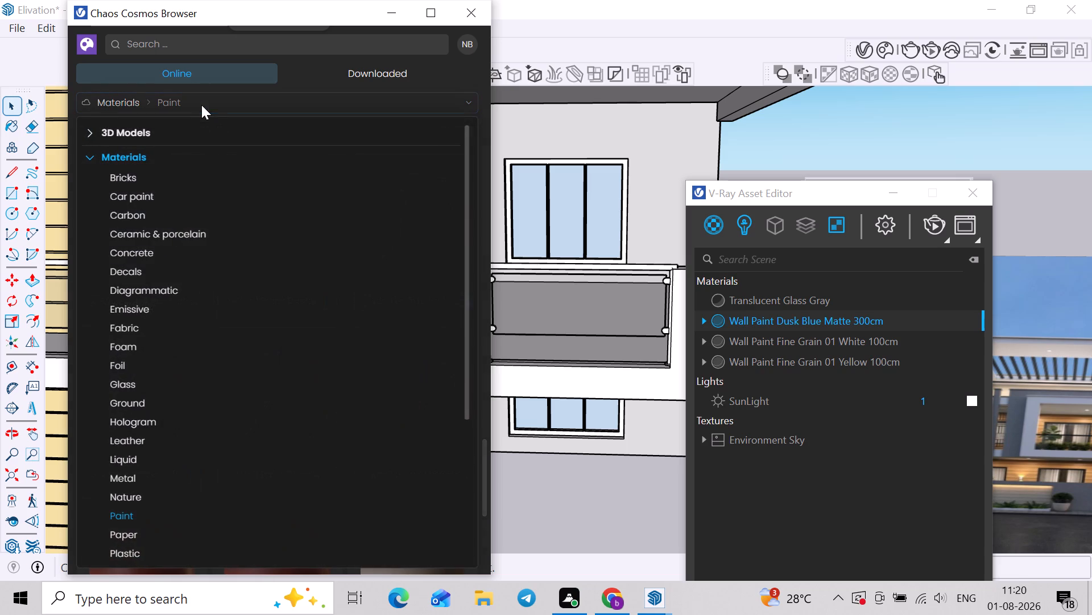
pyautogui.scroll(-4, 144, 491)
pyautogui.scroll(6, 117, 415)
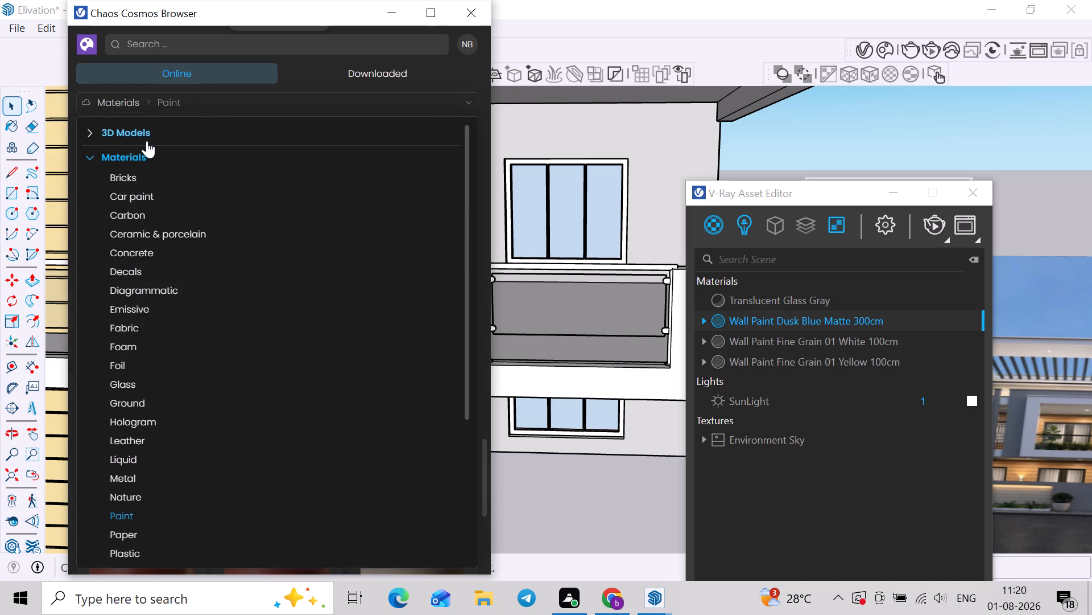
pyautogui.click(147, 141)
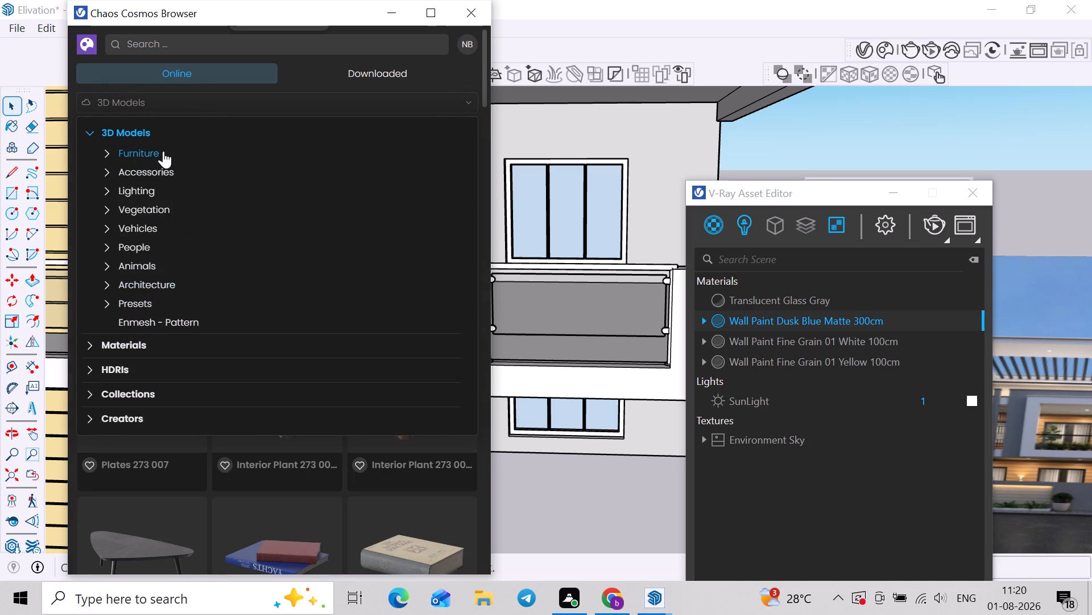
pyautogui.click(163, 151)
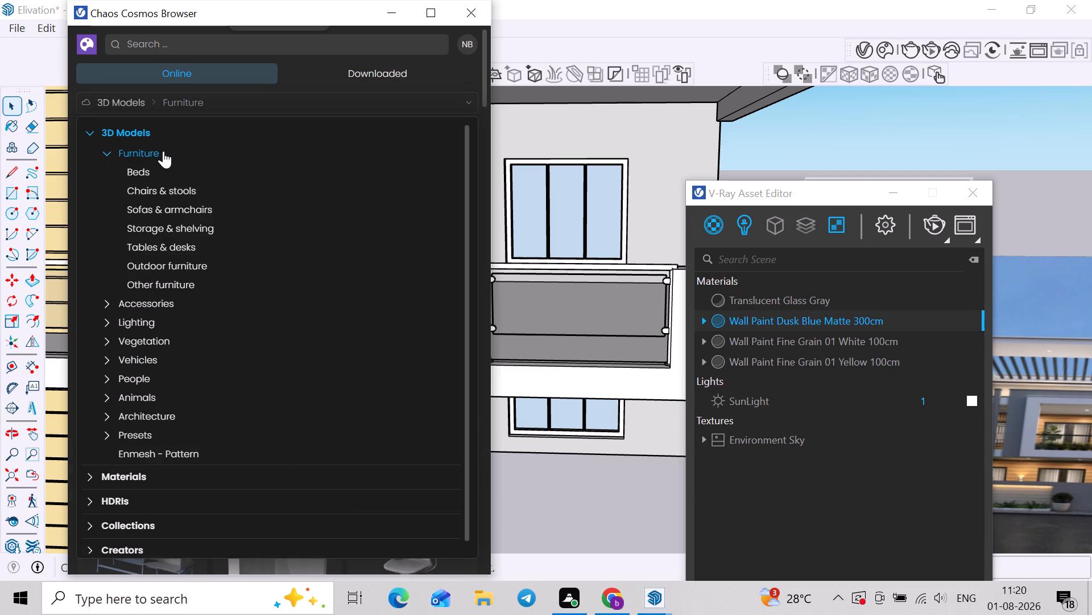
pyautogui.click(148, 146)
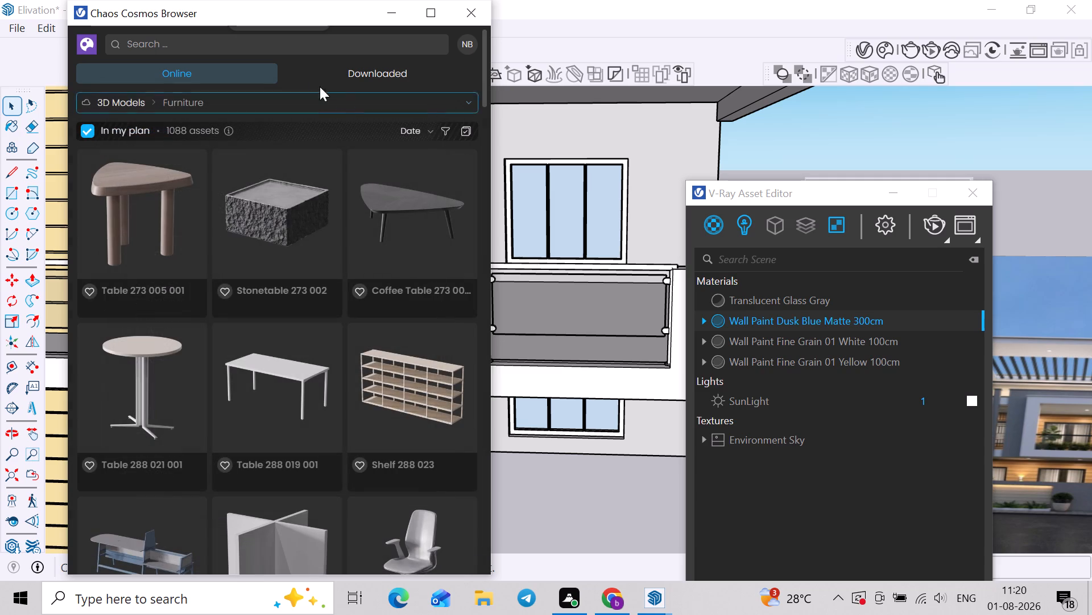
# Search the whole Chaos Cosmos library for "door".
pyautogui.scroll(3, 258, 109)
pyautogui.click(271, 99)
pyautogui.write('do')
pyautogui.press('o')
pyautogui.click(271, 99)
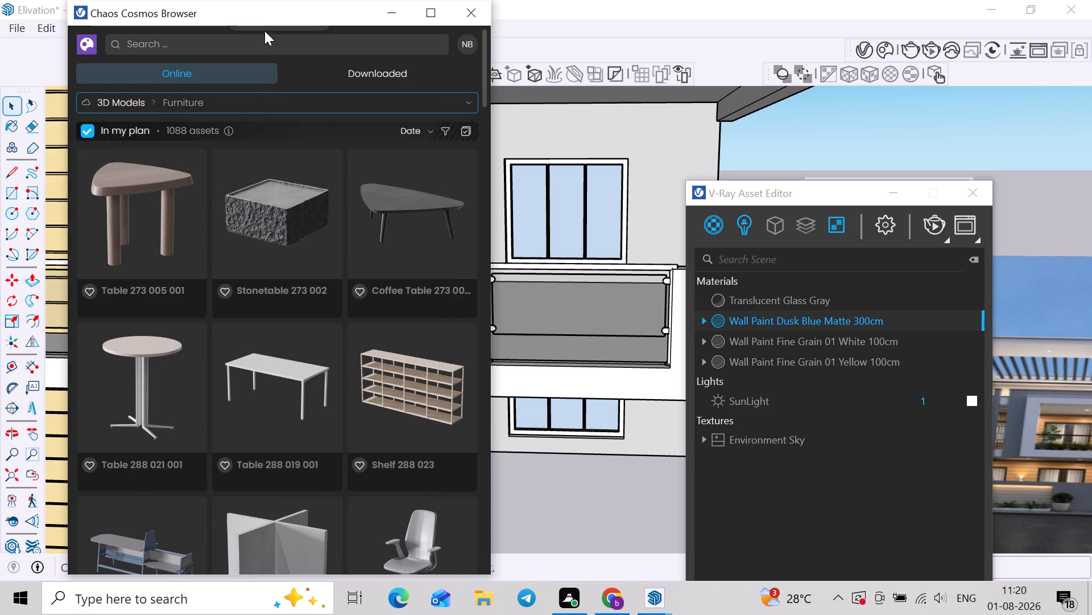
pyautogui.click(264, 31)
pyautogui.click(173, 48)
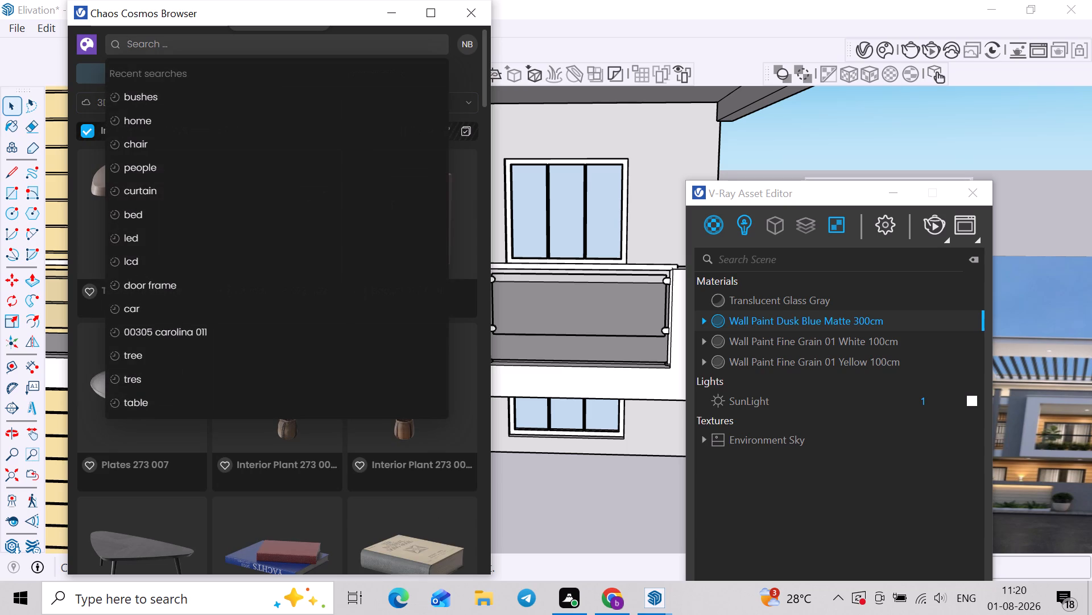
pyautogui.write('door')
pyautogui.press('Return')
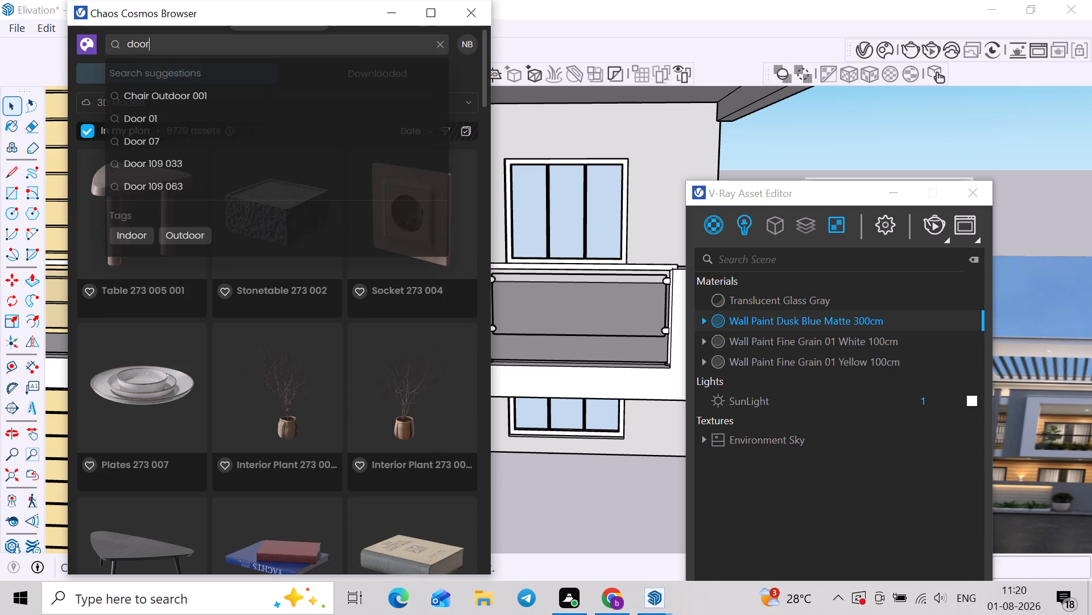
# Examine the reference image's balcony and ground floor beside the door models to judge which door style suits the elevation.
pyautogui.scroll(-3, 249, 346)
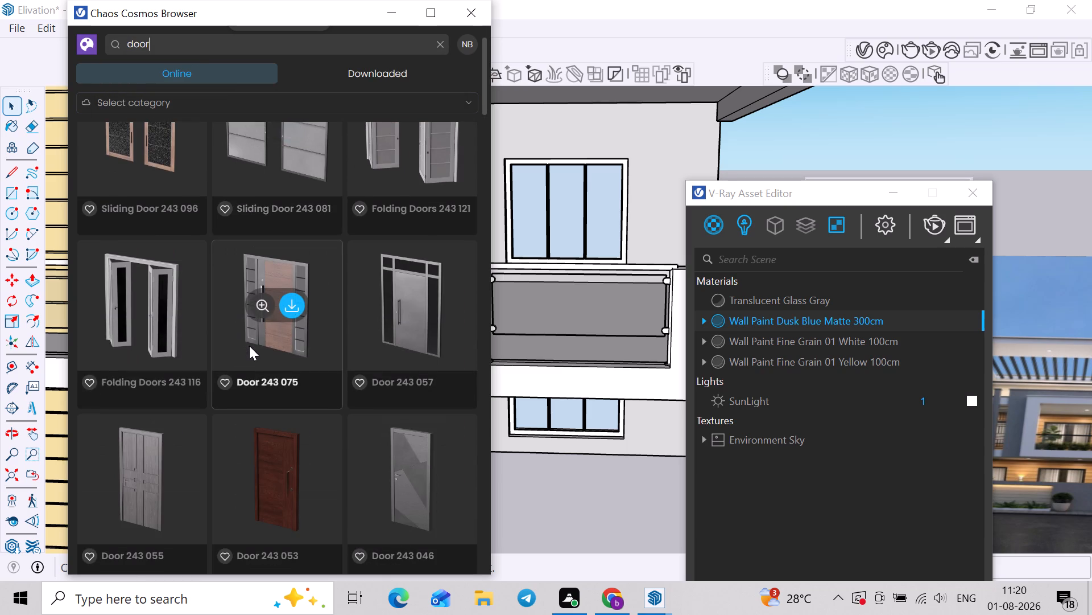
pyautogui.scroll(2, 262, 345)
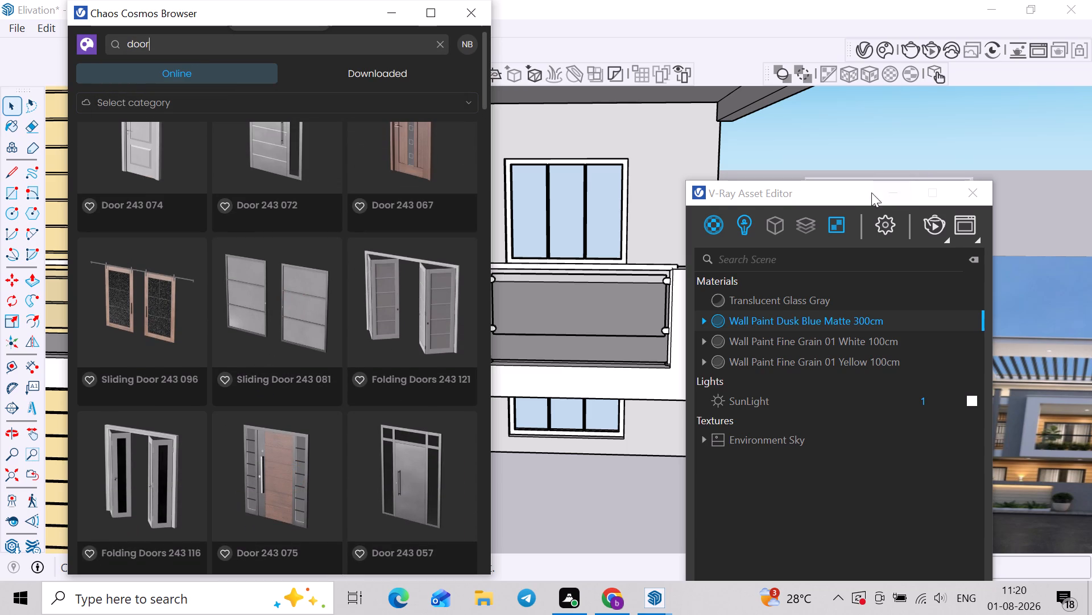
pyautogui.moveTo(850, 190); pyautogui.dragTo(796, 296)
pyautogui.scroll(-4, 806, 251)
pyautogui.keyDown('shift'); pyautogui.moveTo(758, 192); pyautogui.dragTo(714, 179, button='middle'); pyautogui.keyUp('shift')
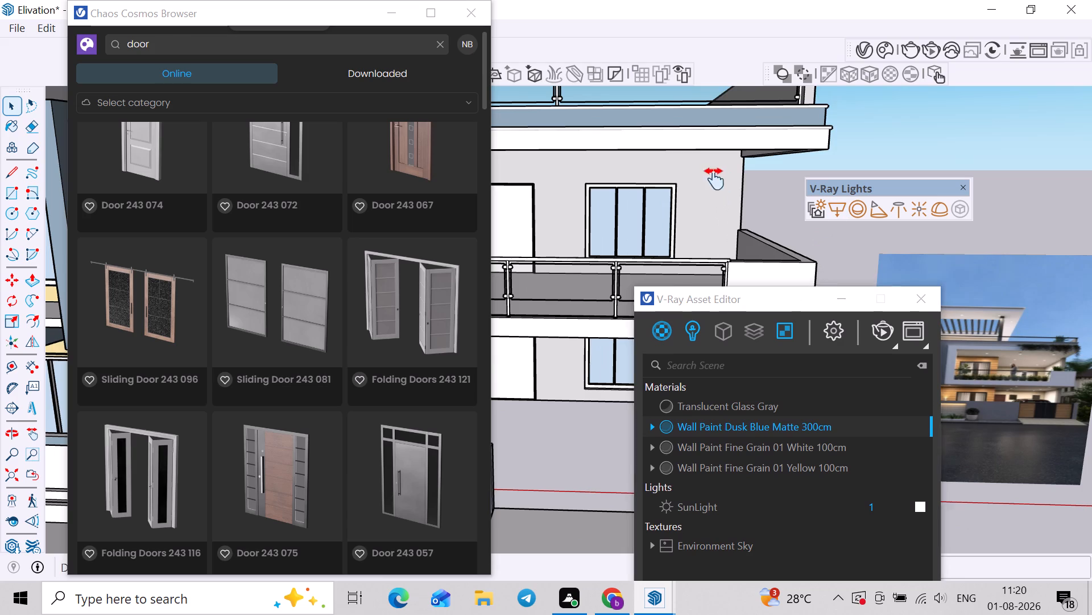
pyautogui.keyDown('shift'); pyautogui.moveTo(714, 179); pyautogui.dragTo(646, 149, button='middle'); pyautogui.keyUp('shift')
pyautogui.moveTo(704, 208); pyautogui.dragTo(573, 158, button='middle')
pyautogui.moveTo(696, 208); pyautogui.dragTo(764, 239, button='middle')
pyautogui.scroll(8, 759, 271)
pyautogui.keyDown('shift'); pyautogui.moveTo(764, 253); pyautogui.dragTo(764, 218, button='middle'); pyautogui.keyUp('shift')
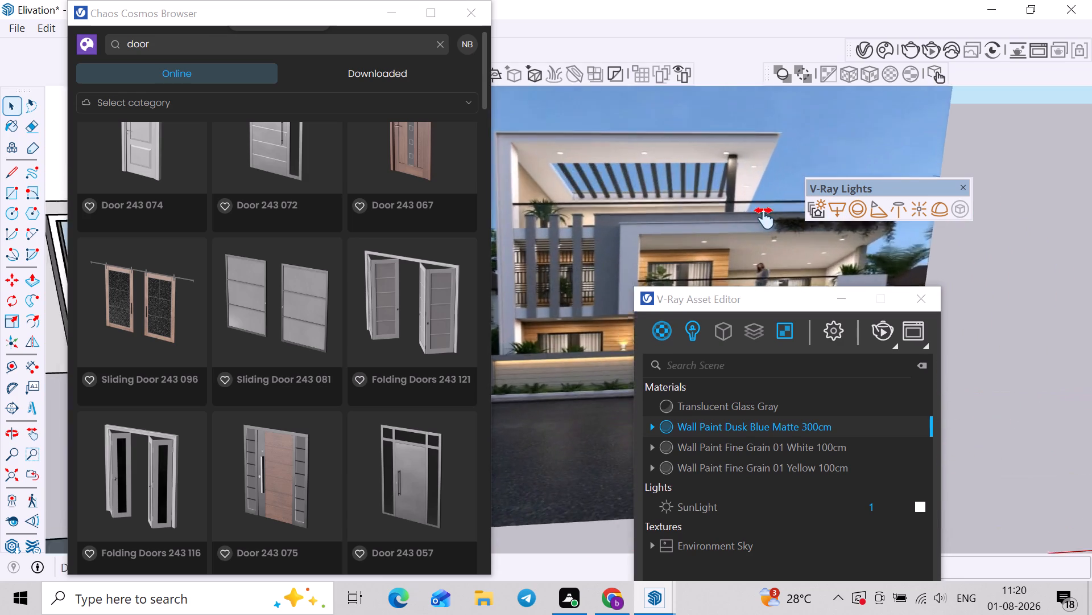
pyautogui.keyDown('shift'); pyautogui.moveTo(764, 218); pyautogui.dragTo(765, 126, button='middle'); pyautogui.keyUp('shift')
pyautogui.scroll(3, 788, 188)
# Look through the Cosmos door models and compare their designs for one that suits the house's door openings.
pyautogui.scroll(-3, 734, 203)
pyautogui.scroll(-7, 403, 253)
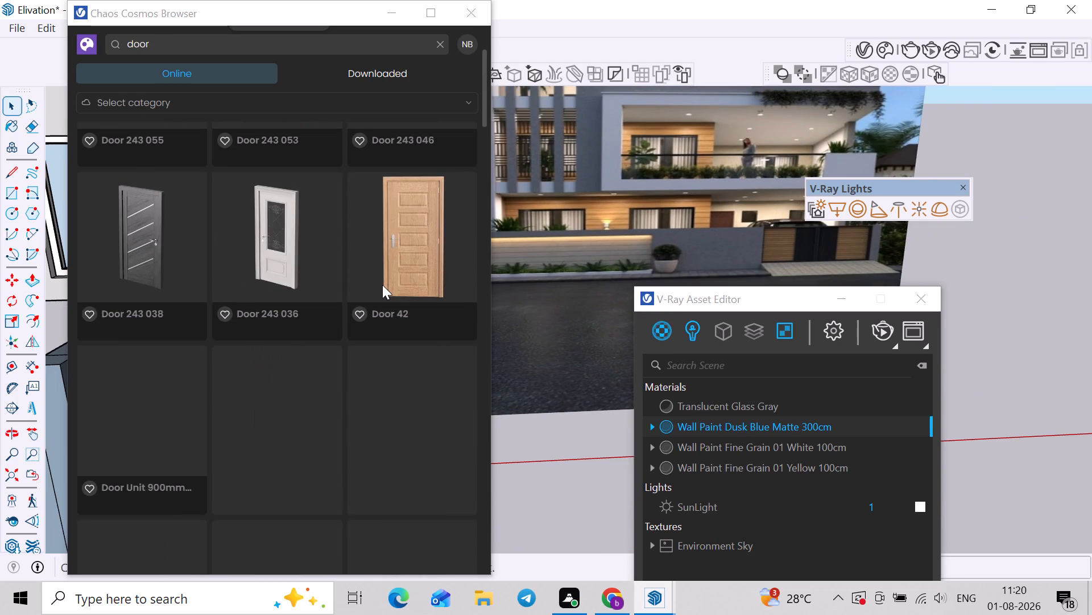
pyautogui.scroll(-2, 382, 285)
pyautogui.scroll(3, 382, 286)
pyautogui.scroll(-4, 382, 286)
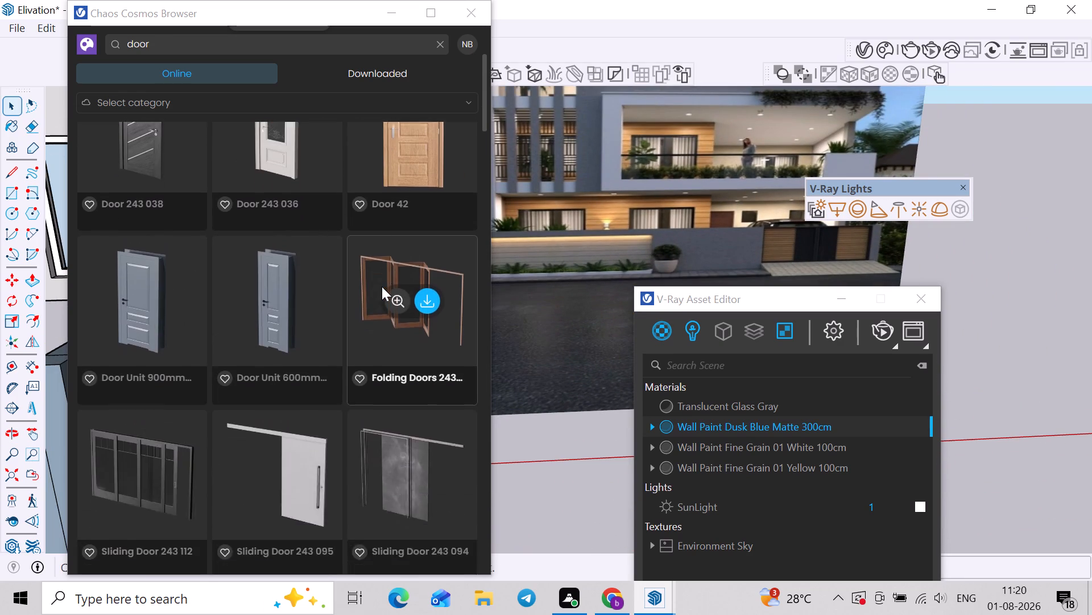
pyautogui.scroll(-11, 382, 286)
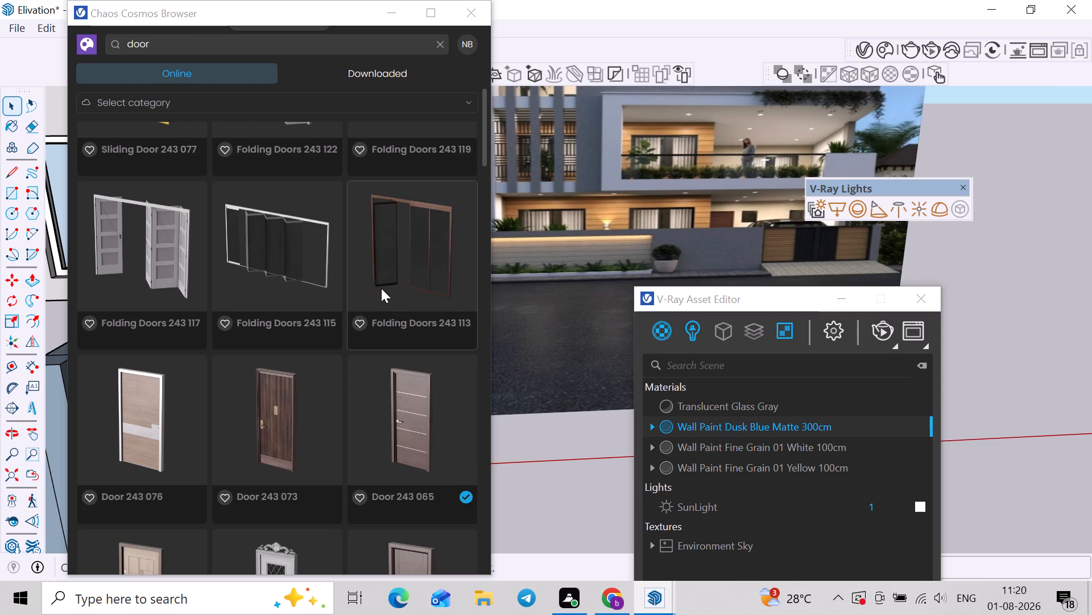
pyautogui.scroll(-3, 395, 391)
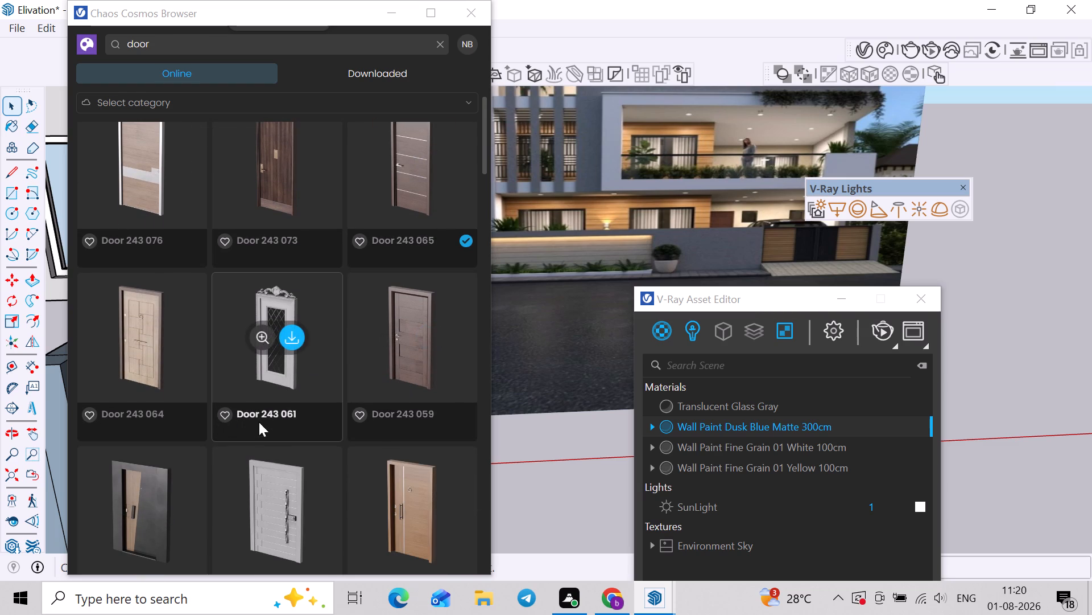
pyautogui.scroll(-5, 285, 395)
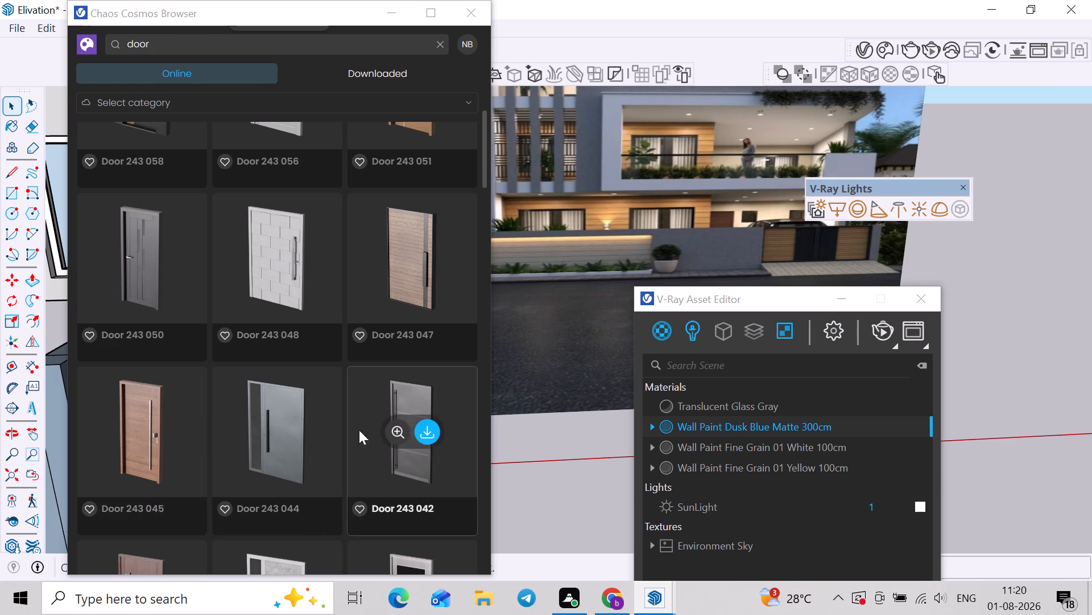
pyautogui.scroll(-4, 321, 429)
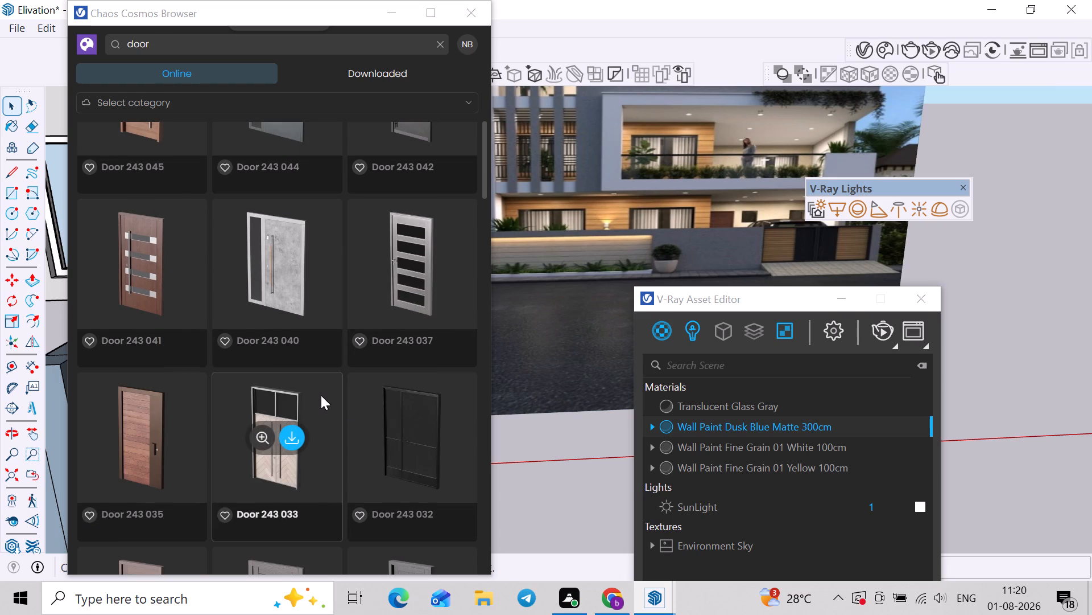
pyautogui.scroll(10, 325, 391)
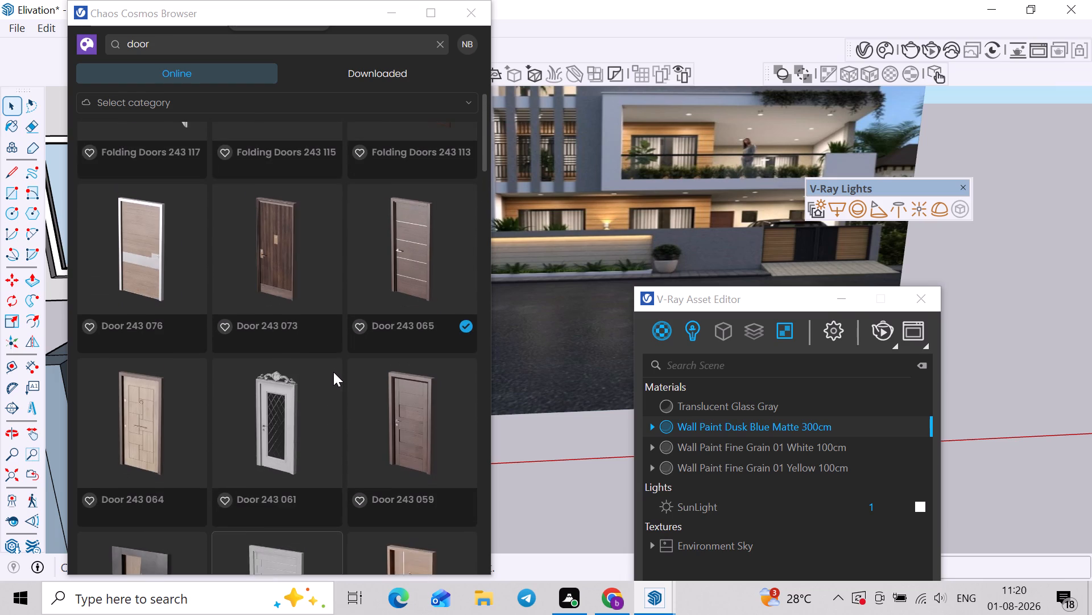
pyautogui.scroll(5, 330, 366)
pyautogui.scroll(-4, 330, 366)
pyautogui.scroll(-3, 390, 391)
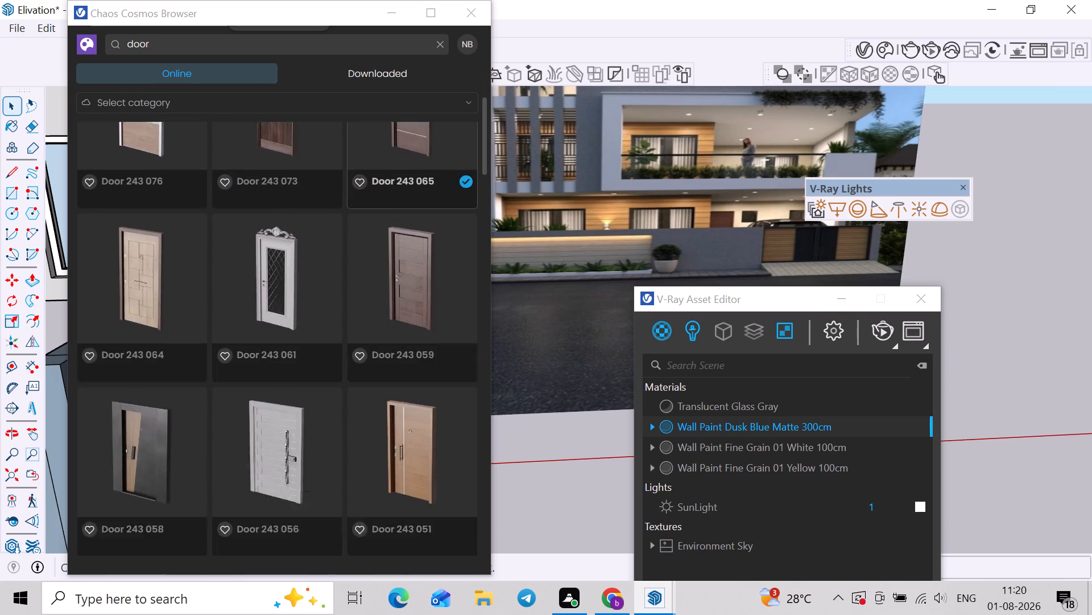
pyautogui.scroll(-6, 390, 392)
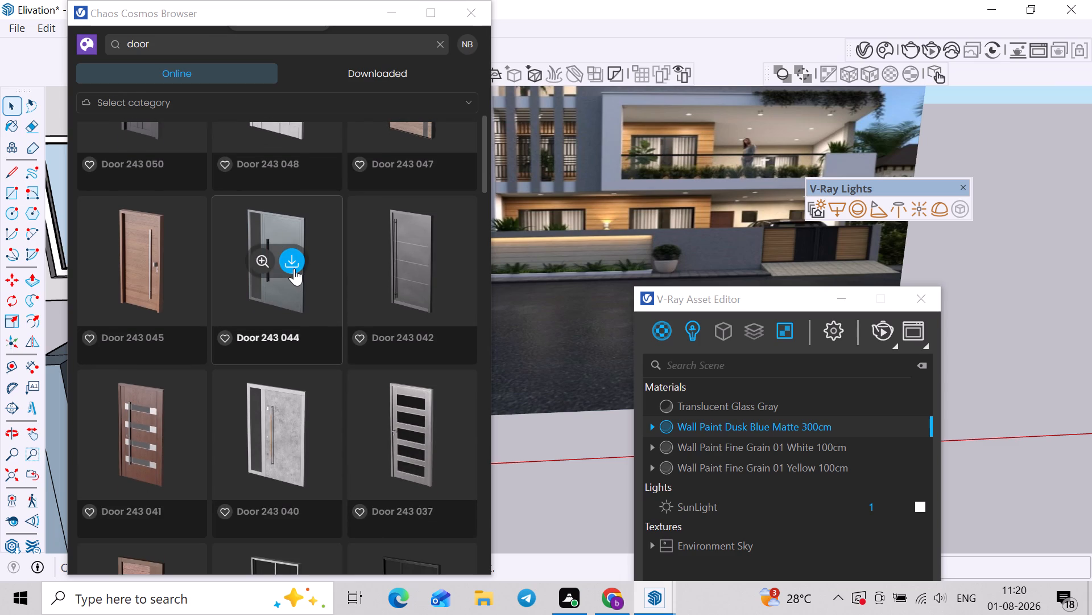
pyautogui.scroll(-4, 294, 268)
pyautogui.scroll(3, 293, 275)
pyautogui.scroll(-2, 300, 284)
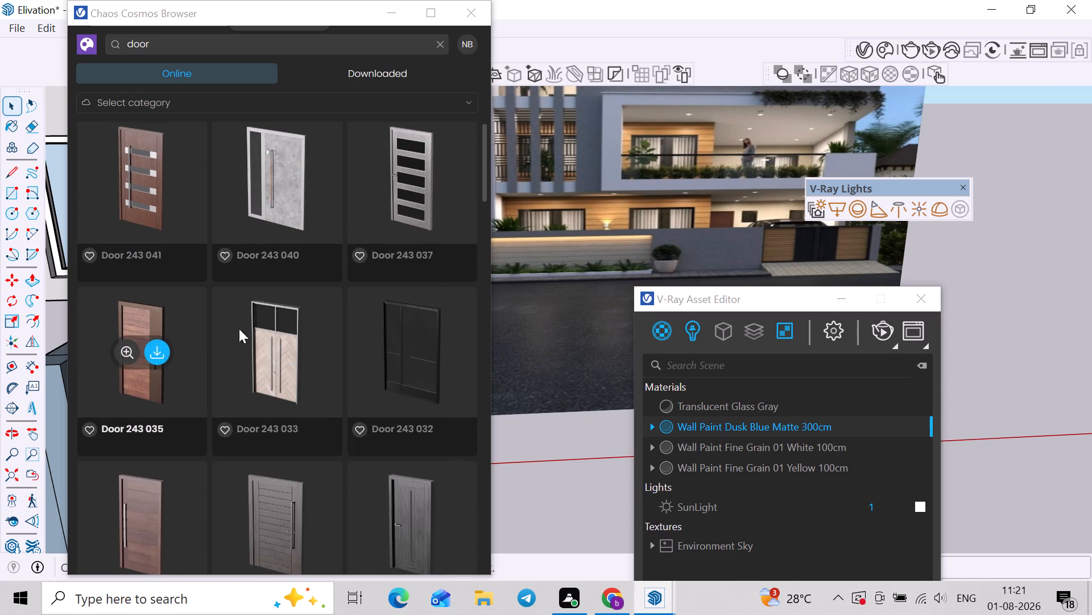
pyautogui.scroll(-6, 328, 286)
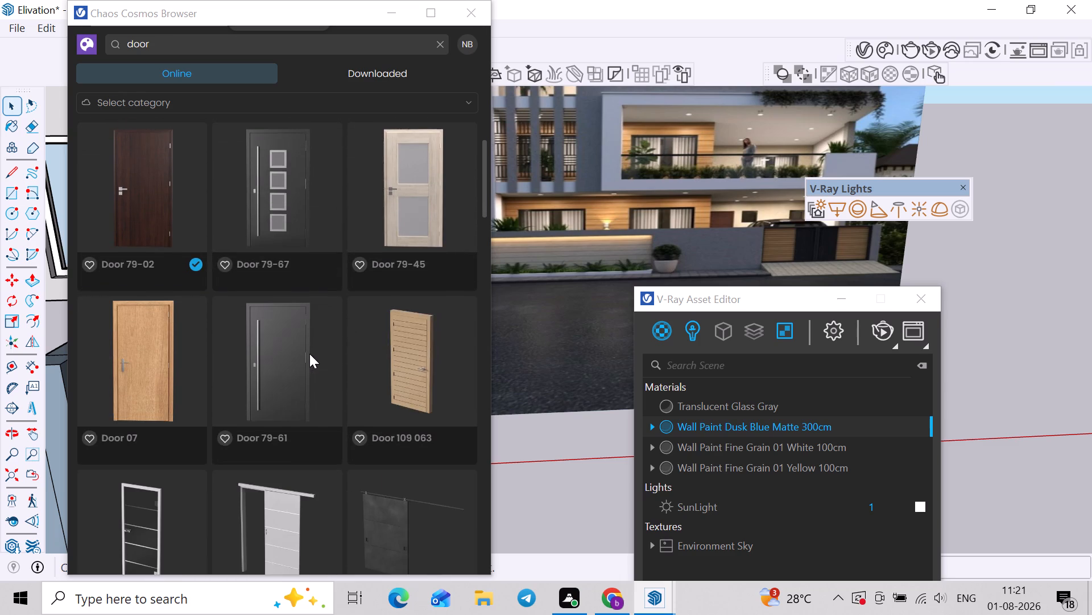
pyautogui.scroll(-9, 309, 354)
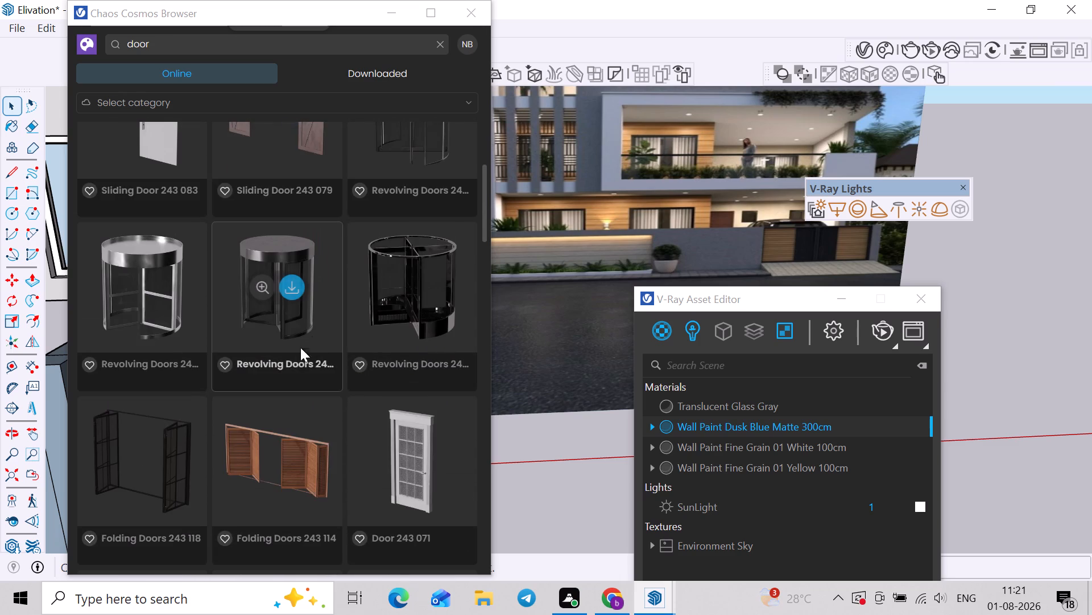
pyautogui.scroll(-6, 276, 400)
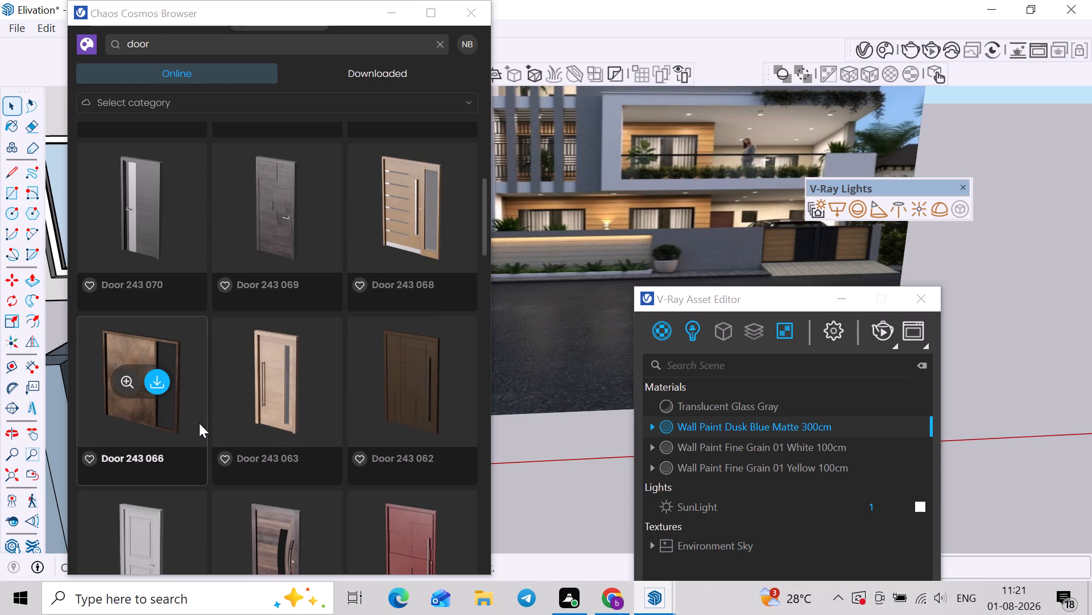
pyautogui.scroll(-4, 154, 378)
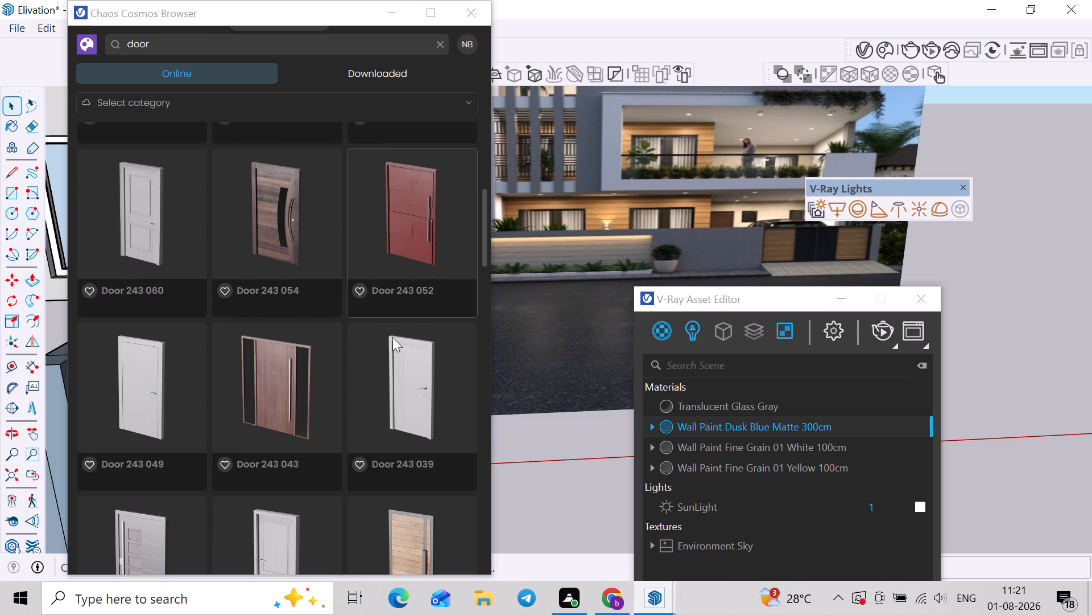
pyautogui.scroll(-2, 235, 402)
pyautogui.scroll(-3, 290, 380)
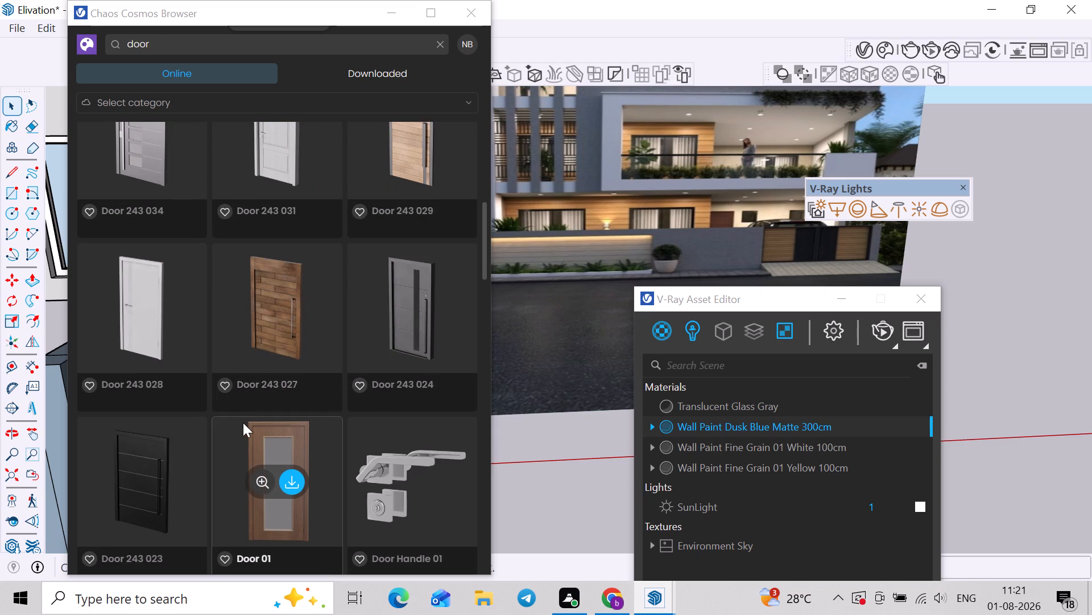
pyautogui.scroll(-3, 299, 419)
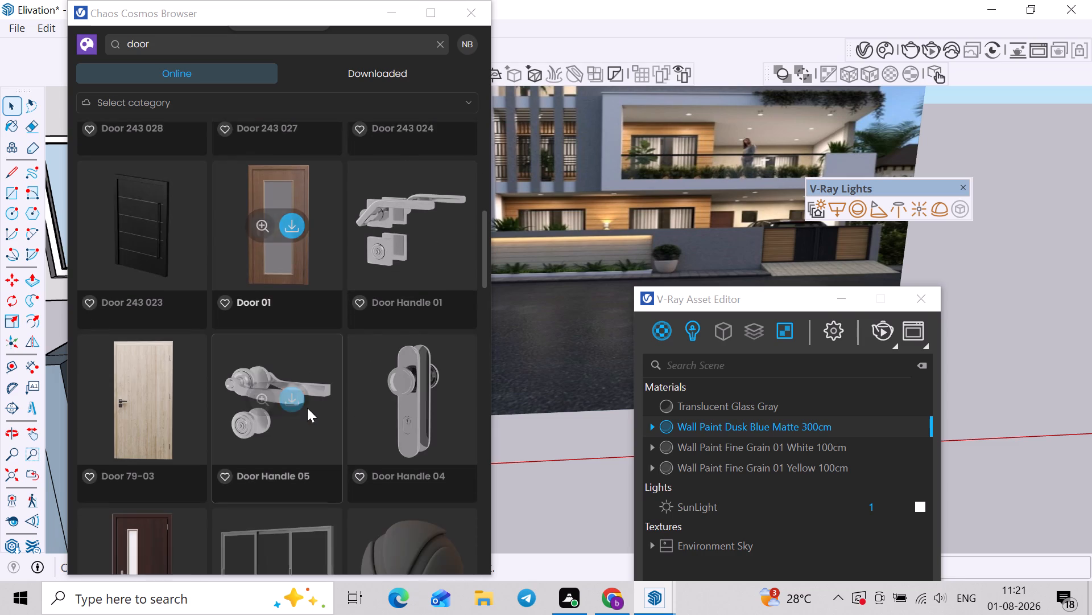
pyautogui.scroll(-3, 307, 408)
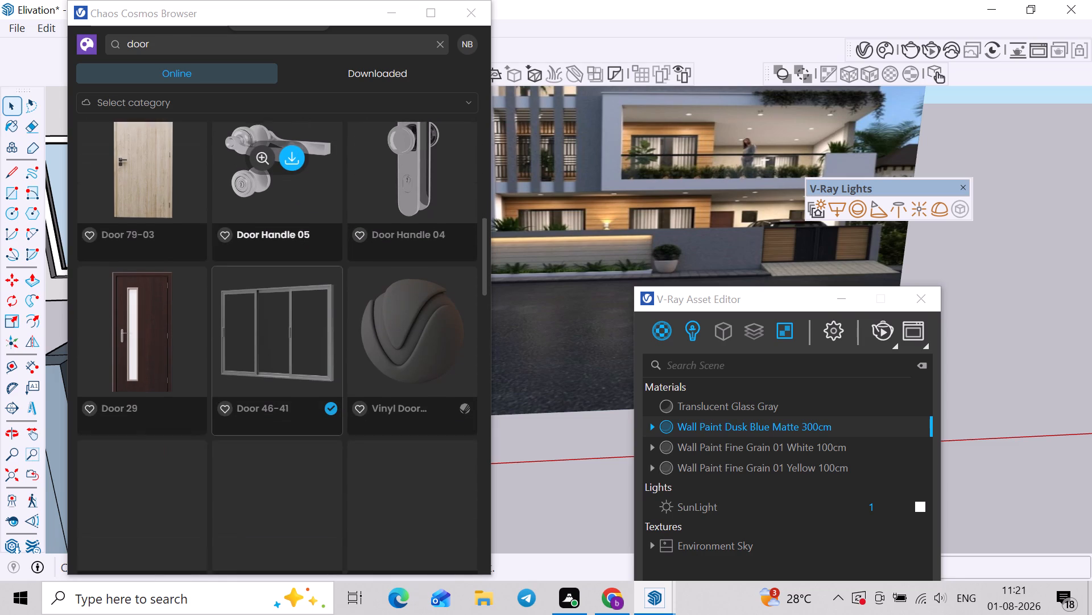
# Download the Door 29 model, the dark wood door with a narrow vertical glass strip, from Chaos Cosmos.
pyautogui.scroll(-2, 318, 403)
pyautogui.scroll(3, 326, 400)
pyautogui.scroll(-4, 329, 398)
pyautogui.scroll(5, 304, 356)
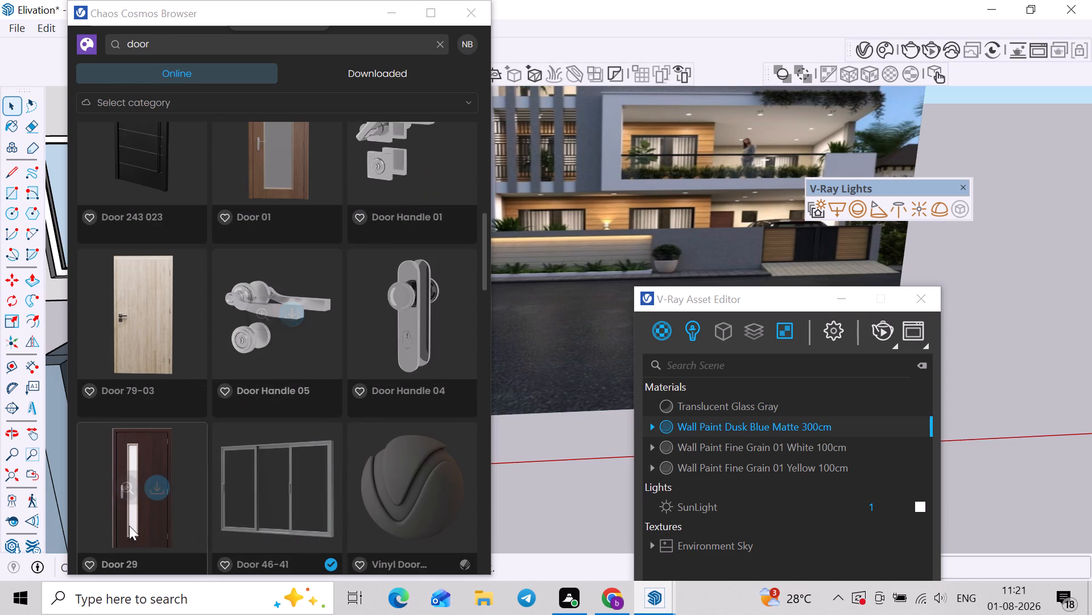
pyautogui.click(162, 479)
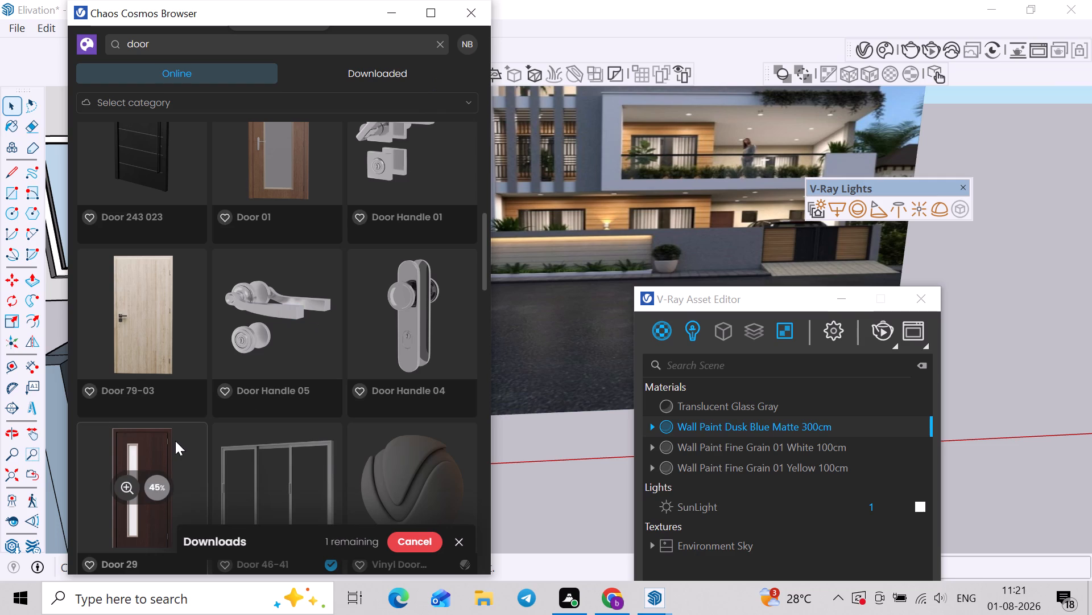
# Import the Door 29 model from Chaos Cosmos, place it beside the house's side wall, and close the asset browser.
pyautogui.click(155, 490)
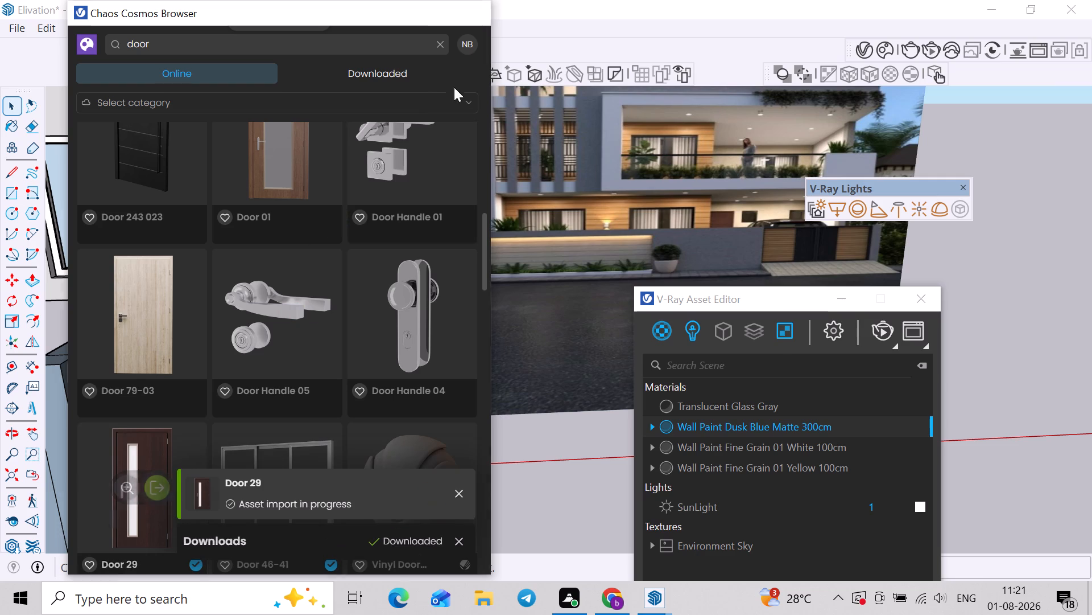
pyautogui.scroll(-3, 367, 325)
pyautogui.click(354, 357)
pyautogui.scroll(-4, 354, 357)
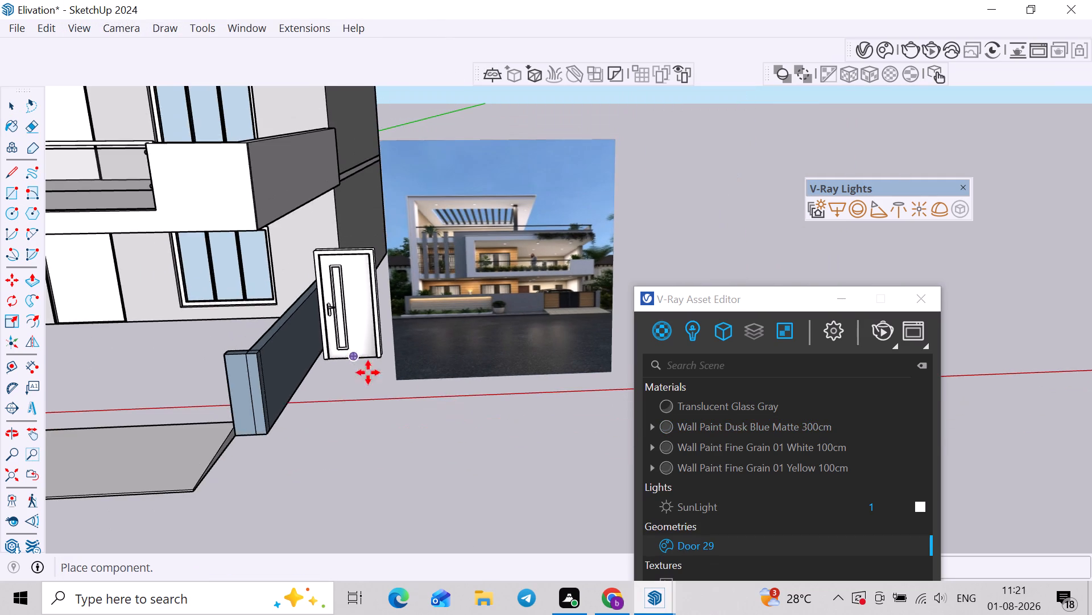
pyautogui.press('space')
pyautogui.click(461, 7)
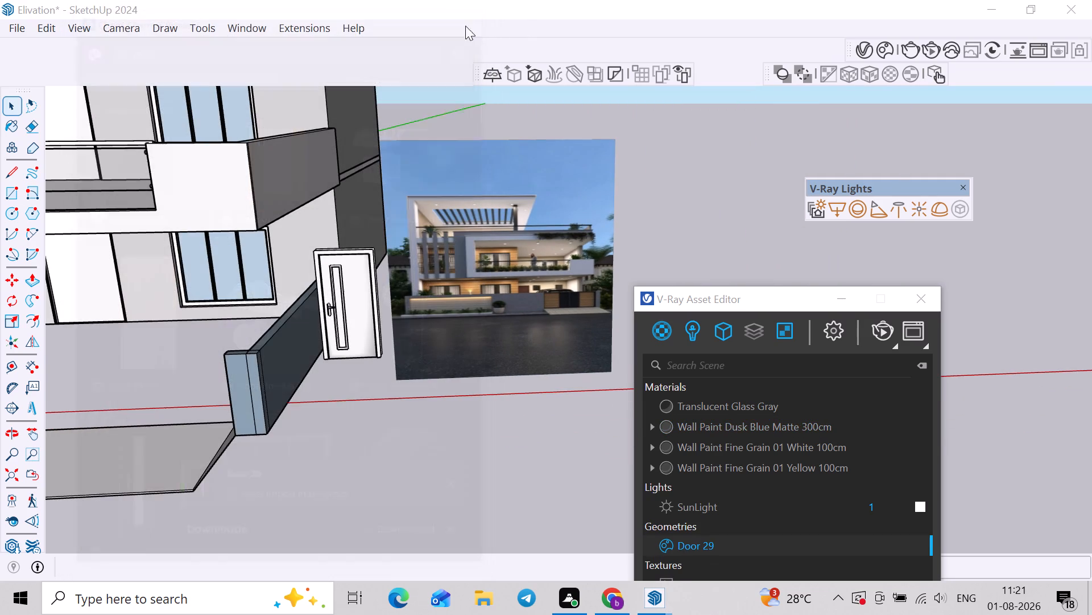
# Delete the plain door panels from the ground-floor opening and the balcony opening directly above it.
pyautogui.scroll(-4, 510, 135)
pyautogui.keyDown('shift'); pyautogui.moveTo(487, 232); pyautogui.dragTo(582, 262, button='middle'); pyautogui.keyUp('shift')
pyautogui.scroll(6, 370, 271)
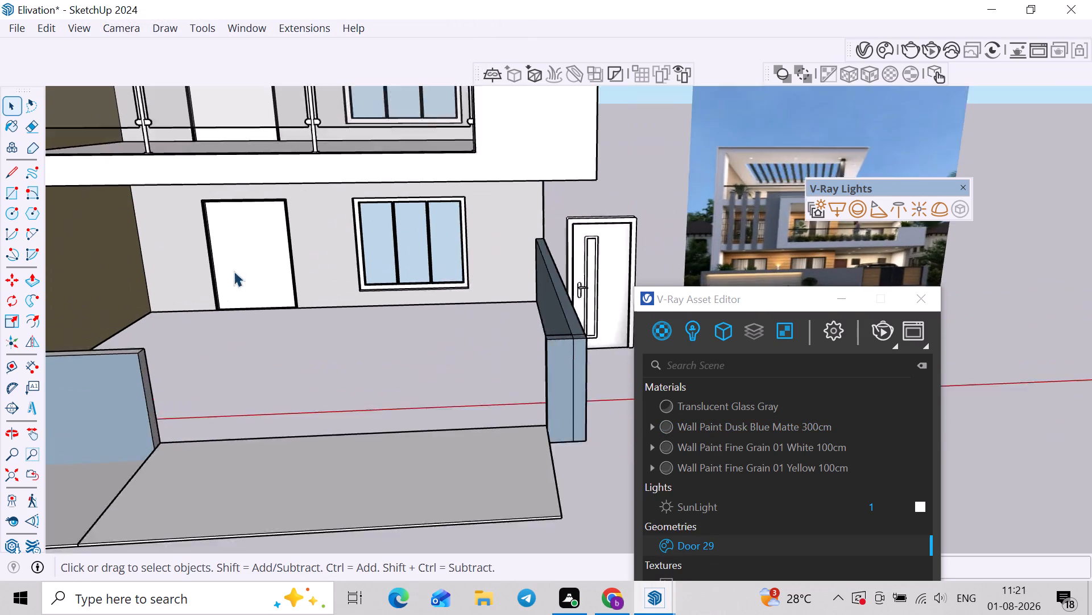
pyautogui.click(221, 278)
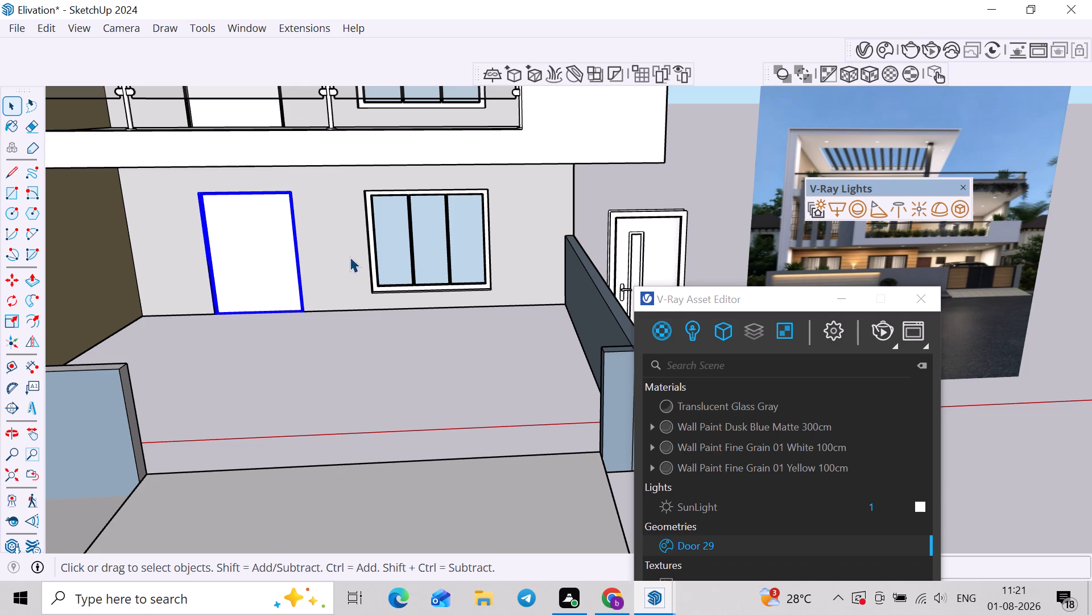
pyautogui.press('Delete')
pyautogui.scroll(-4, 306, 216)
pyautogui.moveTo(311, 194); pyautogui.dragTo(309, 248, button='middle')
pyautogui.click(250, 130)
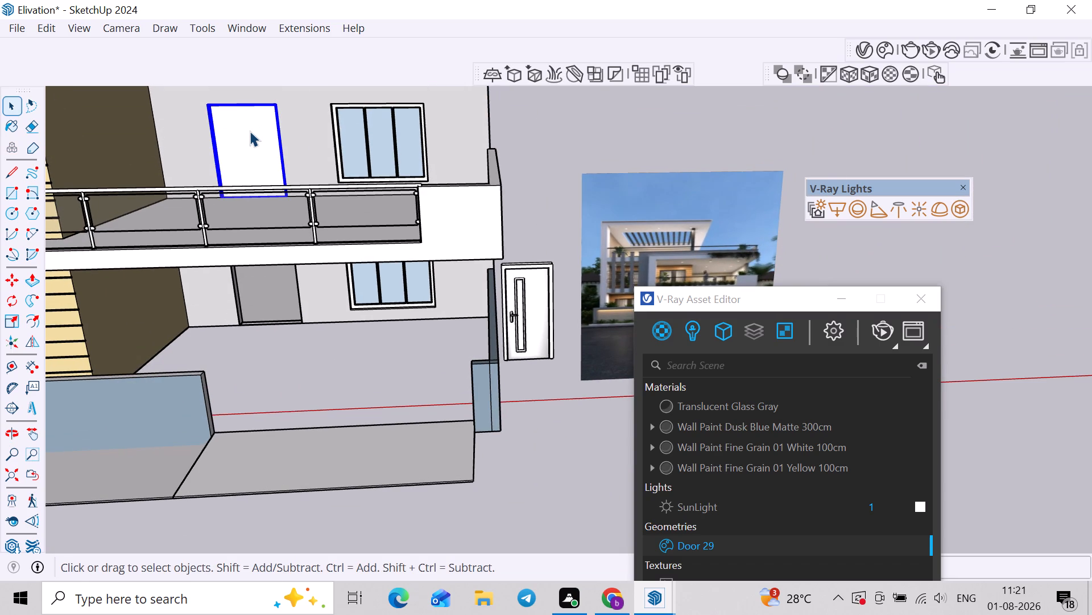
pyautogui.press('Delete')
# Move the Door 29 model by its bottom corner to the bottom corner of the ground-floor door opening nearest the window.
pyautogui.click(544, 313)
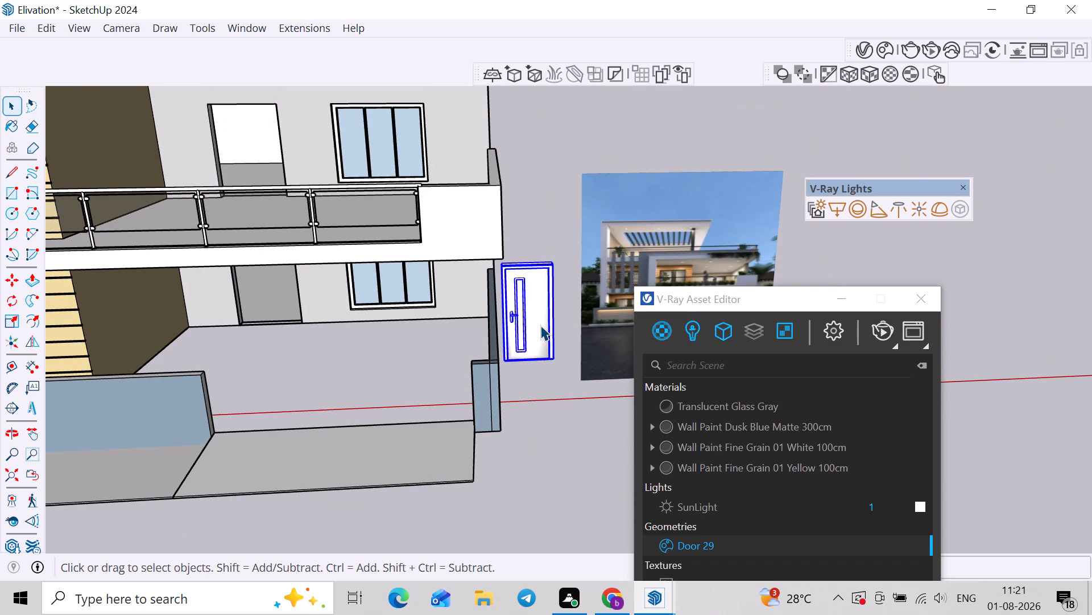
pyautogui.press('m')
pyautogui.scroll(6, 540, 351)
pyautogui.click(559, 358)
pyautogui.keyDown('shift'); pyautogui.moveTo(461, 351); pyautogui.dragTo(720, 333, button='middle'); pyautogui.keyUp('shift')
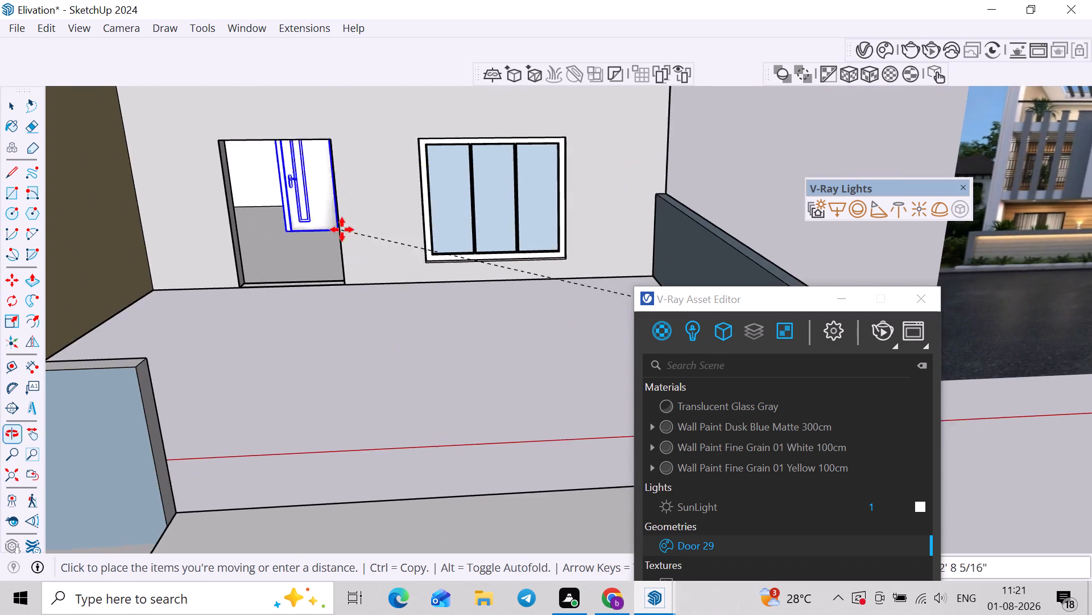
pyautogui.scroll(6, 342, 229)
pyautogui.click(337, 315)
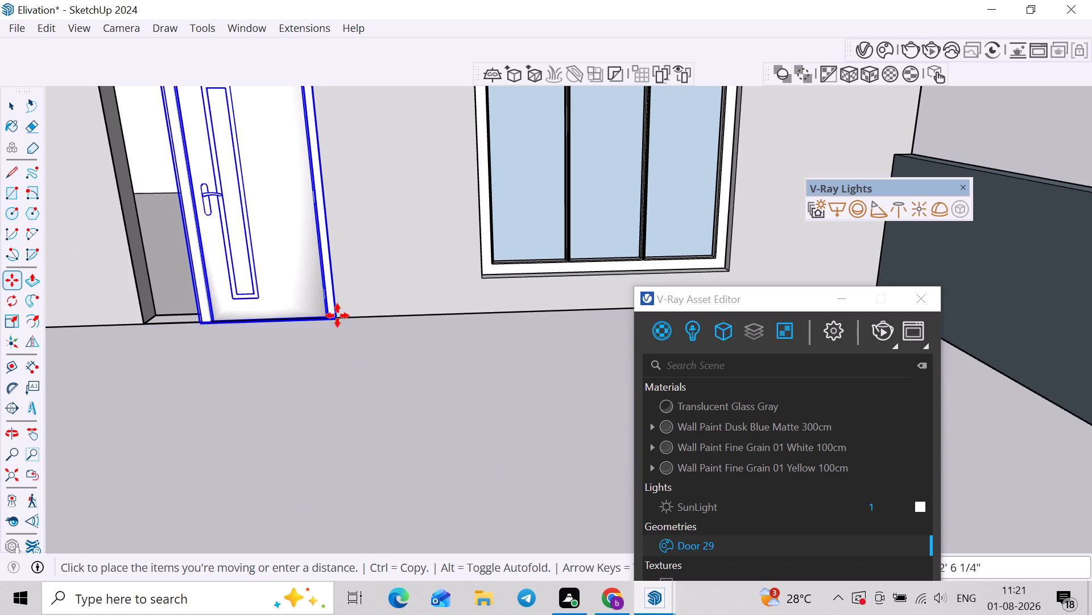
# Adjust the door's depth and sideways position so its frame sits inside the ground-floor opening against the window-side jamb.
pyautogui.moveTo(333, 315); pyautogui.dragTo(444, 317, button='middle')
pyautogui.scroll(9, 301, 334)
pyautogui.click(349, 360)
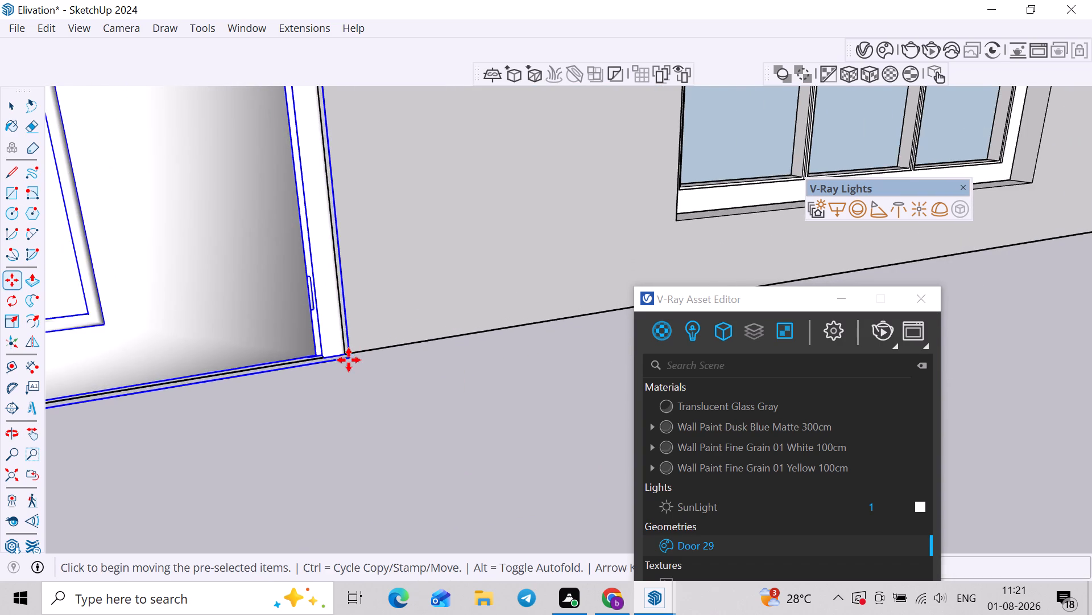
pyautogui.scroll(5, 329, 359)
pyautogui.click(315, 358)
pyautogui.scroll(3, 319, 356)
pyautogui.click(312, 355)
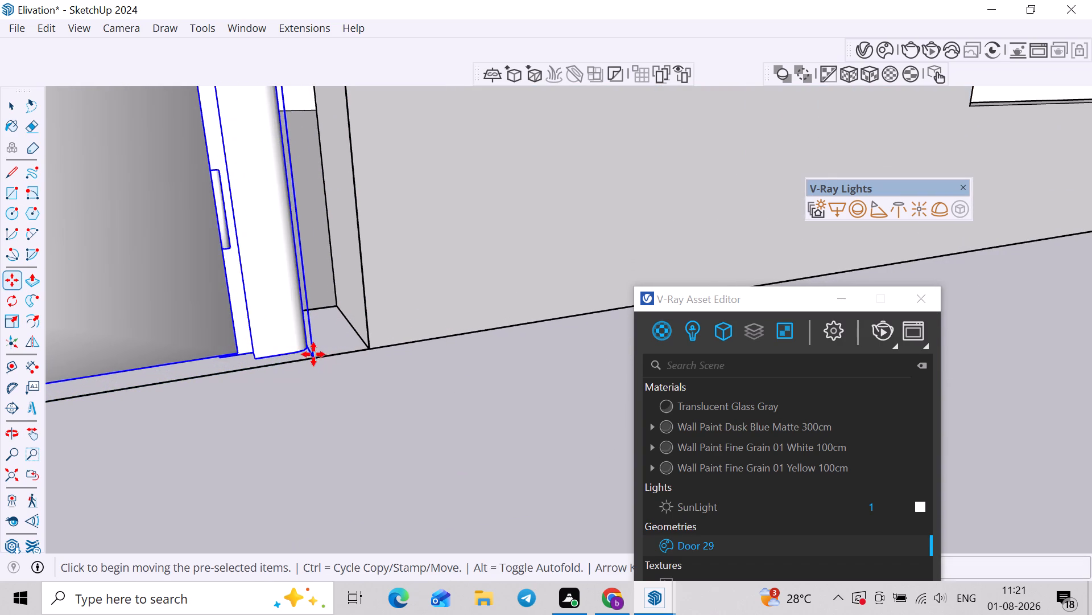
pyautogui.click(357, 328)
# Scale the Door 29 model in width from its handle side until it reaches the opposite jamb of the ground-floor opening.
pyautogui.scroll(-16, 357, 328)
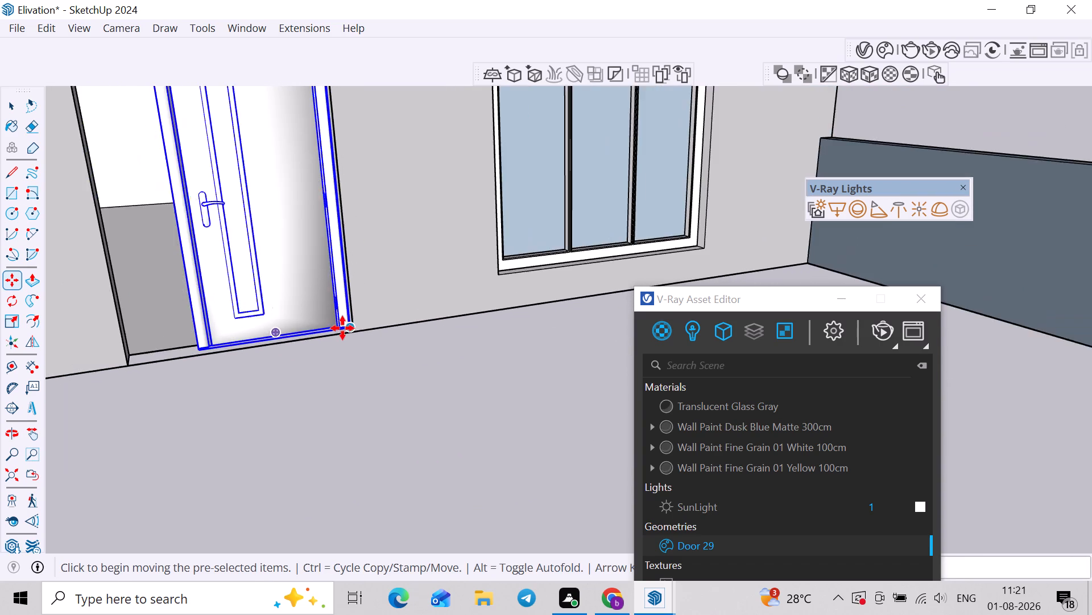
pyautogui.scroll(-8, 342, 328)
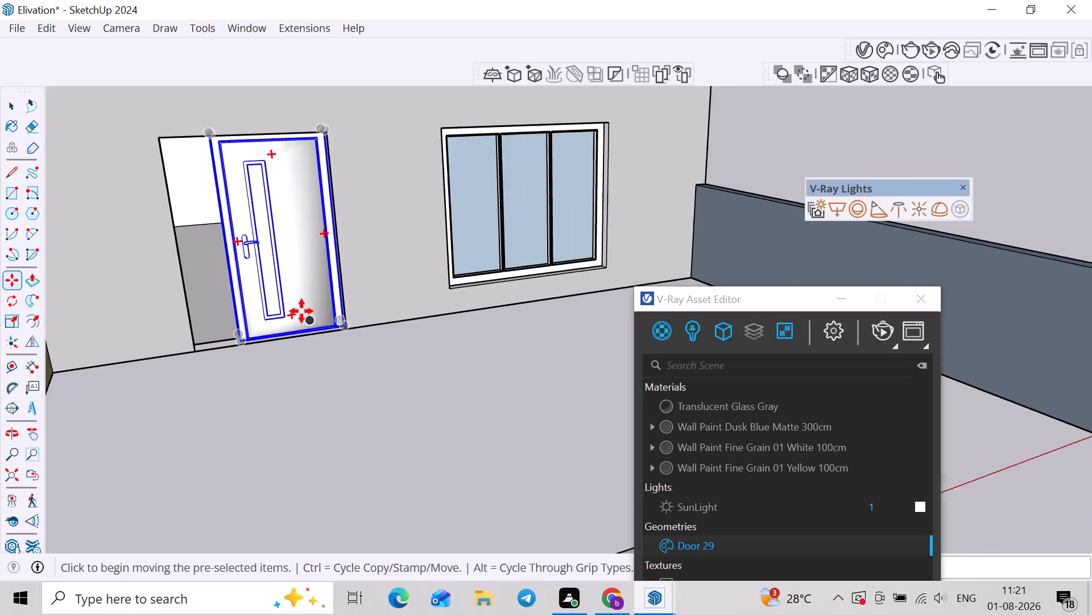
pyautogui.scroll(-1, 301, 311)
pyautogui.keyDown('shift'); pyautogui.moveTo(291, 309); pyautogui.dragTo(355, 262, button='middle'); pyautogui.keyUp('shift')
pyautogui.moveTo(355, 262); pyautogui.dragTo(260, 269, button='middle')
pyautogui.scroll(3, 264, 253)
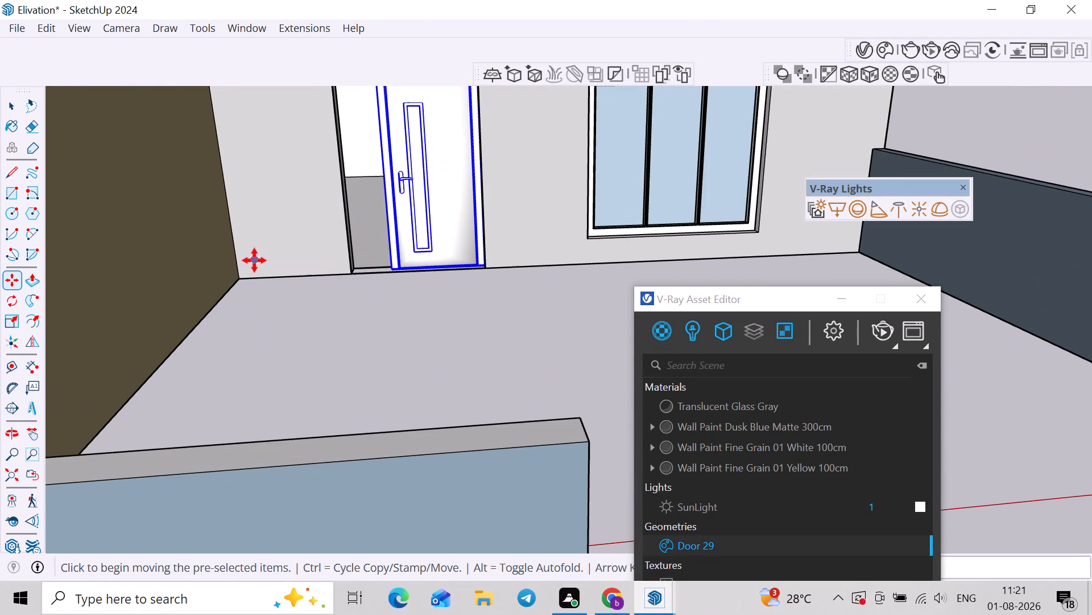
pyautogui.scroll(1, 251, 263)
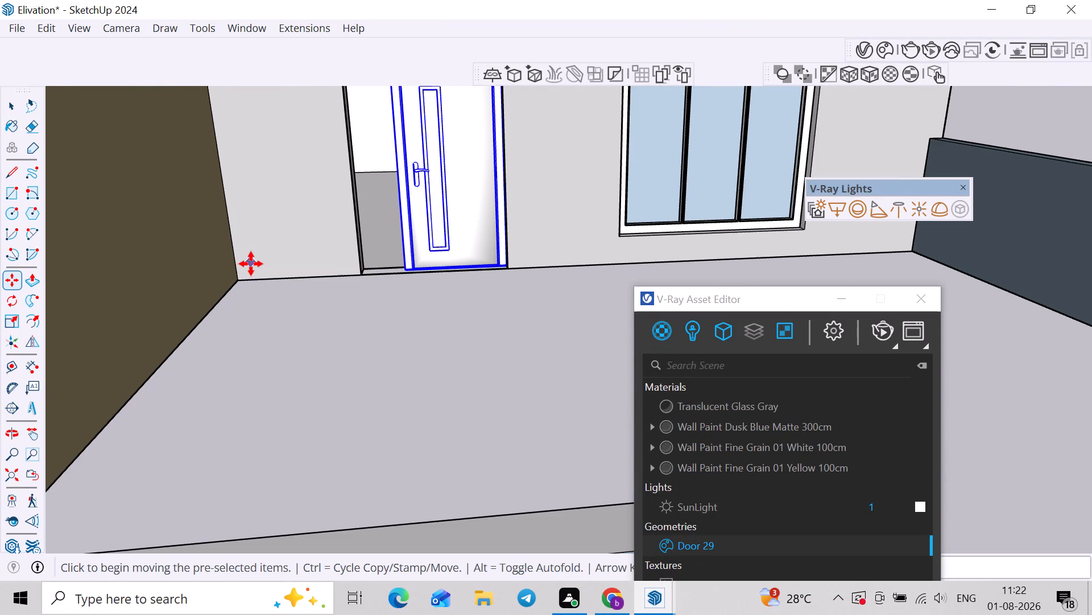
pyautogui.scroll(2, 249, 231)
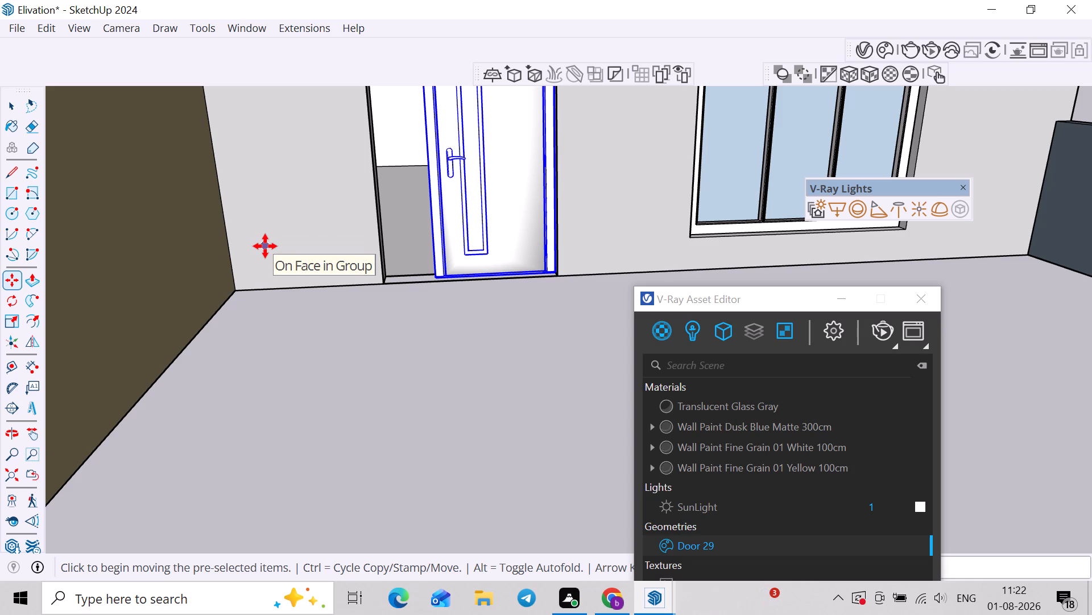
pyautogui.scroll(4, 474, 132)
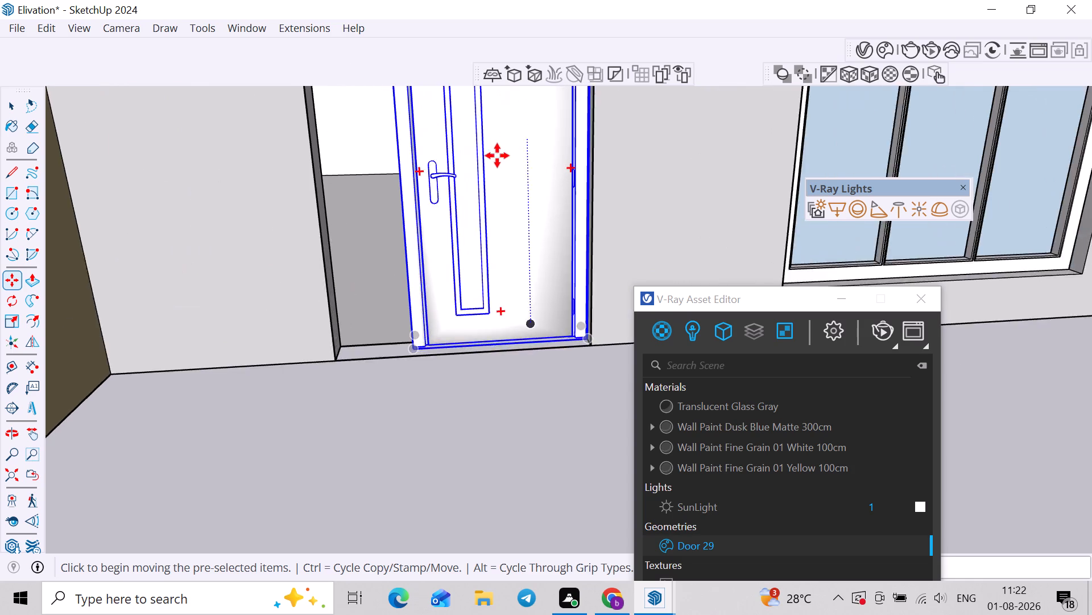
pyautogui.scroll(2, 497, 155)
pyautogui.press('s')
pyautogui.moveTo(409, 199); pyautogui.dragTo(462, 204, button='middle')
pyautogui.scroll(4, 355, 196)
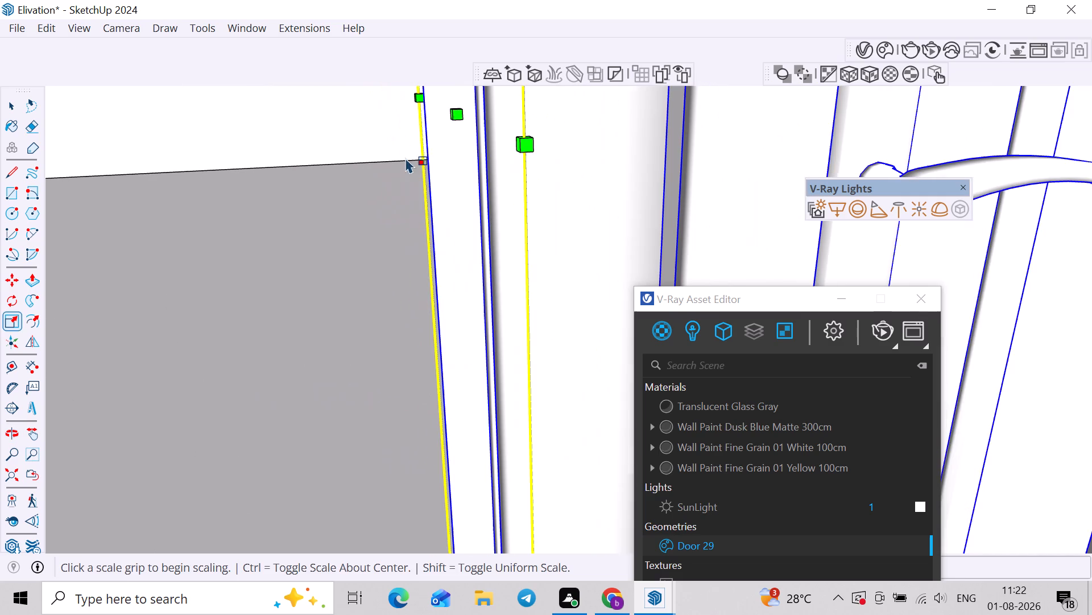
pyautogui.click(458, 117)
pyautogui.scroll(-12, 291, 174)
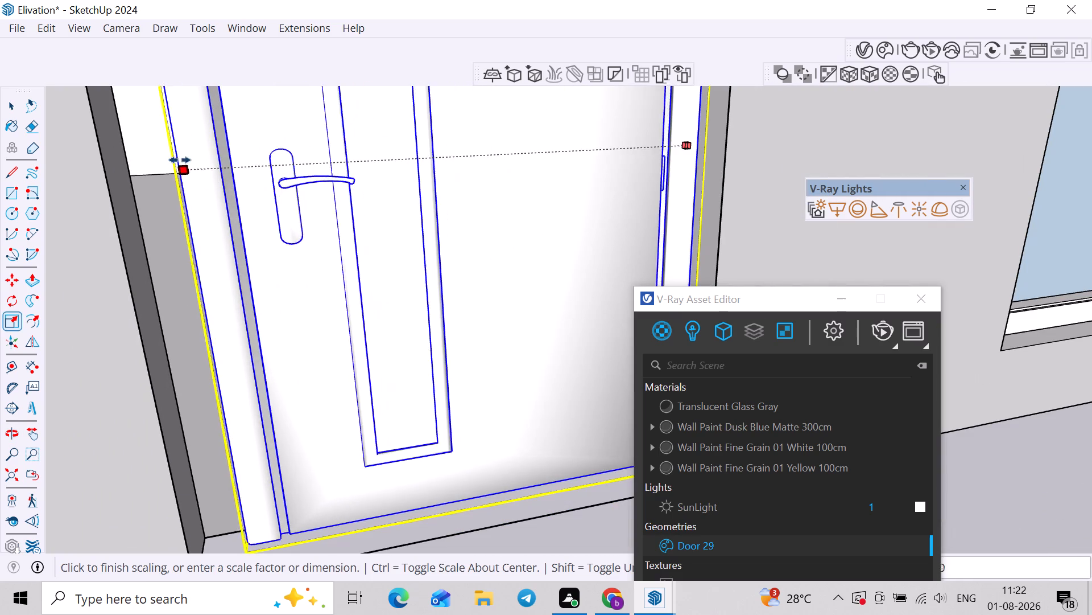
pyautogui.click(119, 171)
pyautogui.scroll(-12, 121, 171)
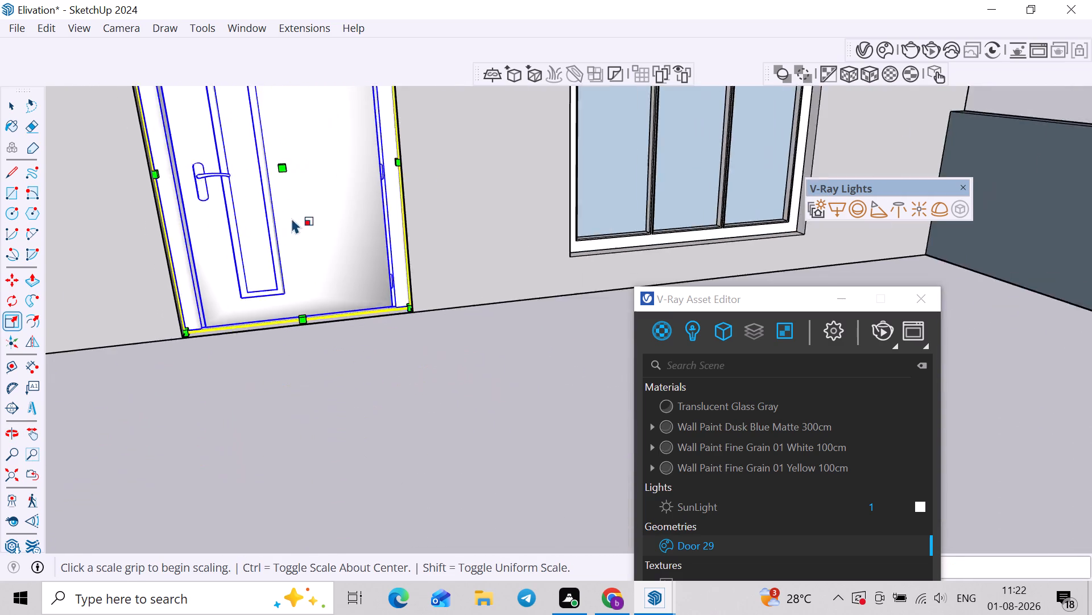
pyautogui.scroll(-4, 292, 218)
pyautogui.moveTo(325, 246); pyautogui.dragTo(250, 193, button='middle')
pyautogui.press('space')
pyautogui.click(359, 284)
# Copy the fitted ground-floor door up to the empty balcony door opening on the floor above.
pyautogui.scroll(-5, 358, 268)
pyautogui.keyDown('shift'); pyautogui.moveTo(394, 210); pyautogui.dragTo(378, 317, button='middle'); pyautogui.keyUp('shift')
pyautogui.click(315, 322)
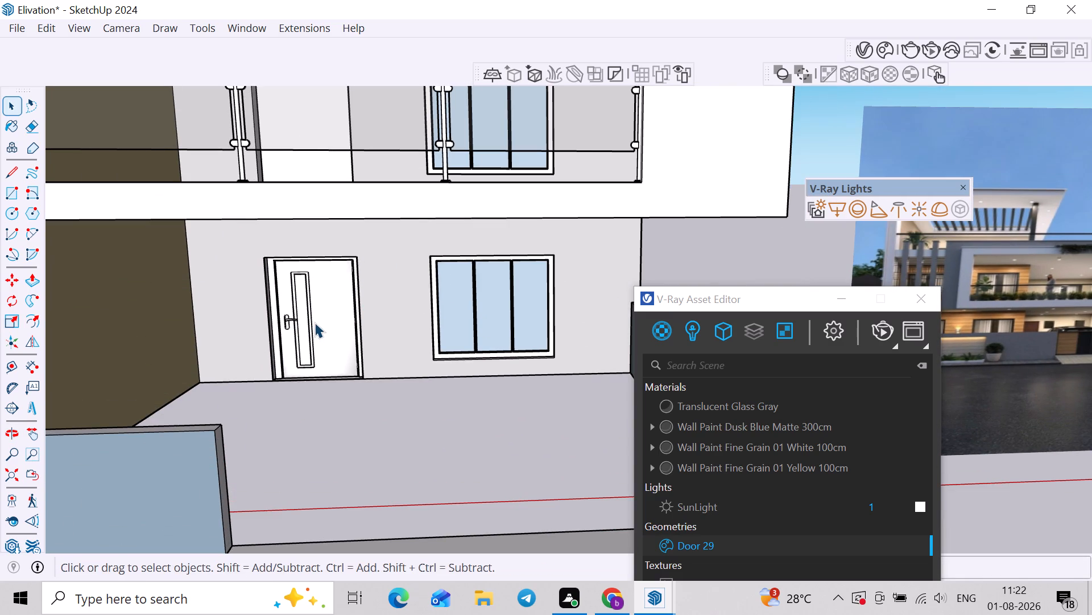
pyautogui.press('m')
pyautogui.scroll(4, 269, 374)
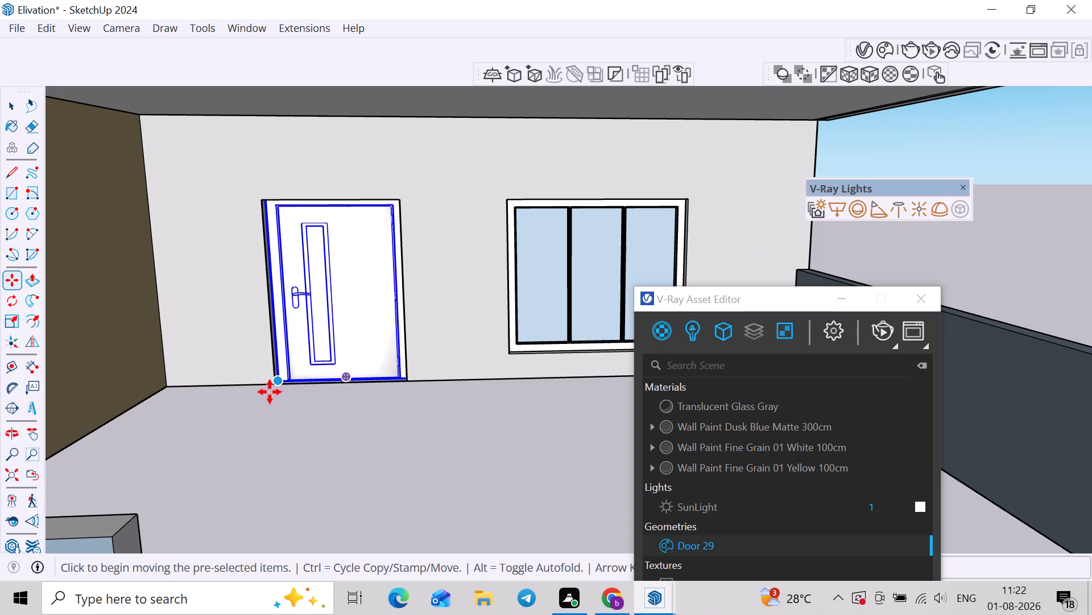
pyautogui.scroll(-5, 276, 385)
pyautogui.press('space')
pyautogui.scroll(-4, 288, 257)
pyautogui.keyDown('shift'); pyautogui.moveTo(320, 223); pyautogui.dragTo(320, 307, button='middle'); pyautogui.keyUp('shift')
pyautogui.scroll(1, 304, 264)
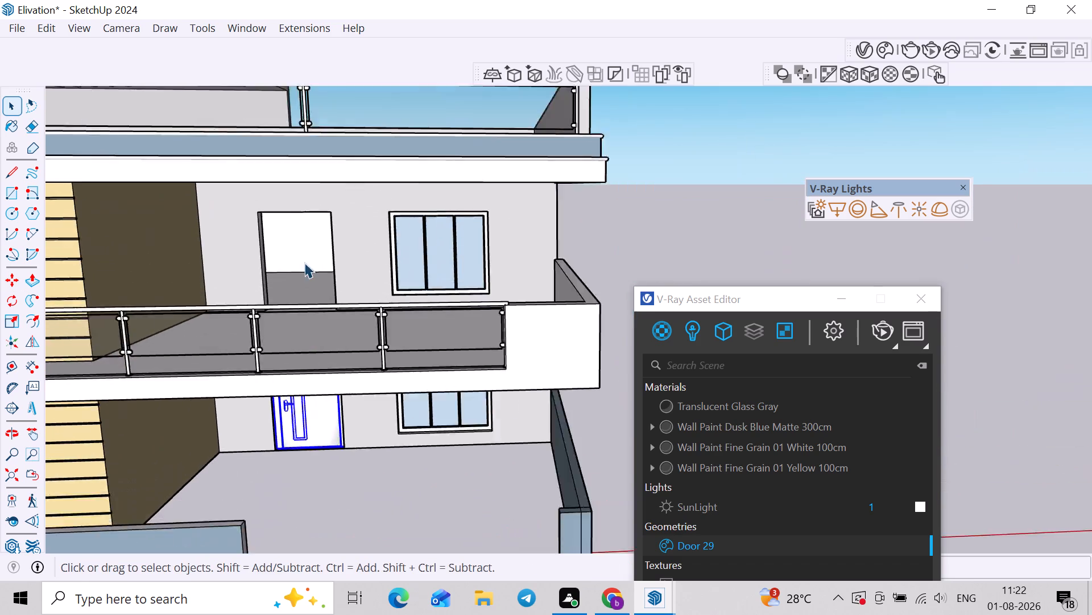
pyautogui.scroll(4, 304, 263)
pyautogui.scroll(3, 265, 523)
pyautogui.keyDown('shift'); pyautogui.moveTo(264, 519); pyautogui.dragTo(325, 379, button='middle'); pyautogui.keyUp('shift')
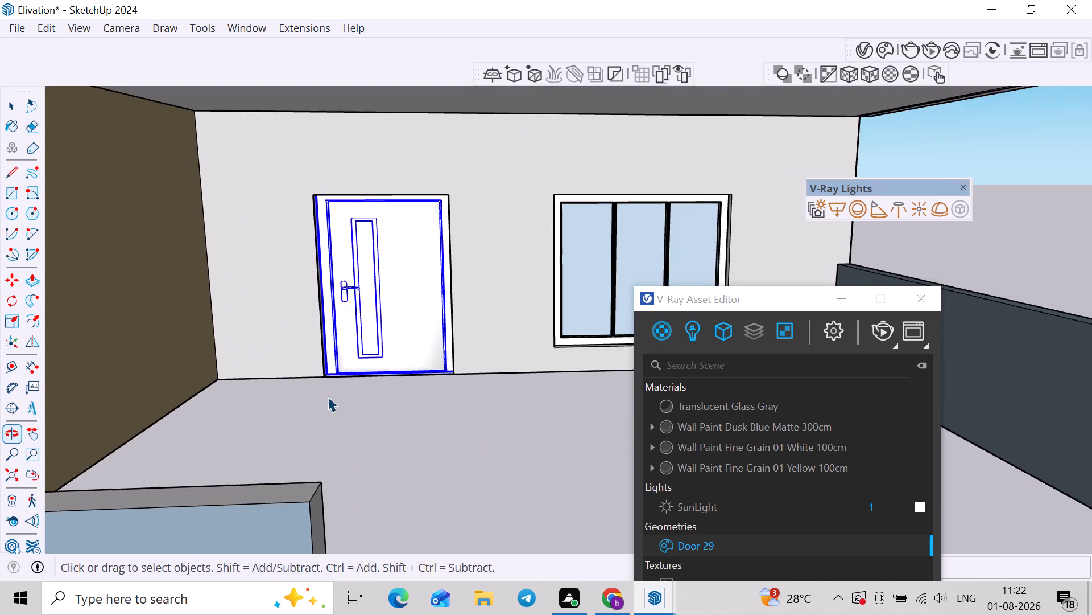
pyautogui.scroll(3, 283, 462)
pyautogui.press('m')
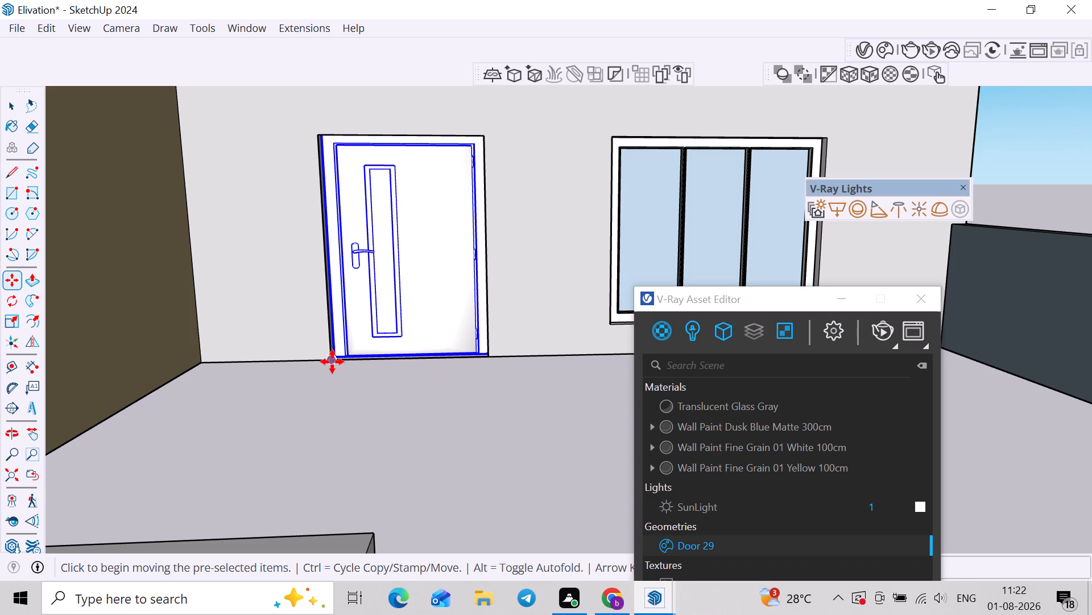
pyautogui.click(332, 360)
pyautogui.scroll(-3, 332, 331)
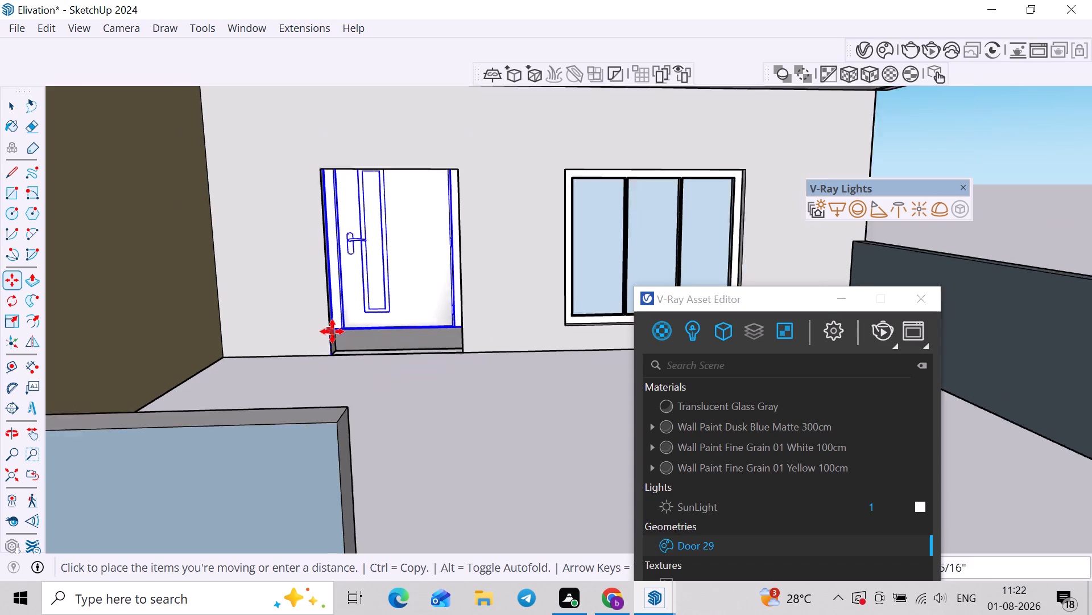
pyautogui.scroll(-1, 332, 331)
pyautogui.keyDown('shift'); pyautogui.moveTo(334, 319); pyautogui.dragTo(312, 509, button='middle'); pyautogui.keyUp('shift')
pyautogui.scroll(-4, 332, 365)
pyautogui.keyDown('shift'); pyautogui.moveTo(326, 351); pyautogui.dragTo(355, 196, button='middle'); pyautogui.keyUp('shift')
pyautogui.moveTo(355, 198); pyautogui.dragTo(344, 276, button='middle')
pyautogui.scroll(10, 338, 178)
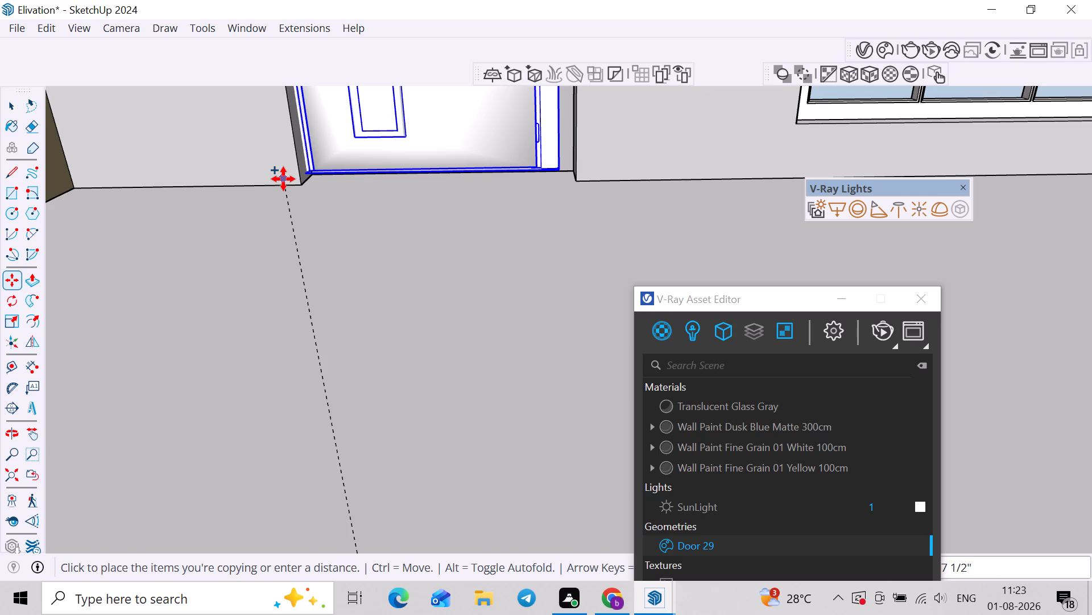
pyautogui.scroll(6, 331, 182)
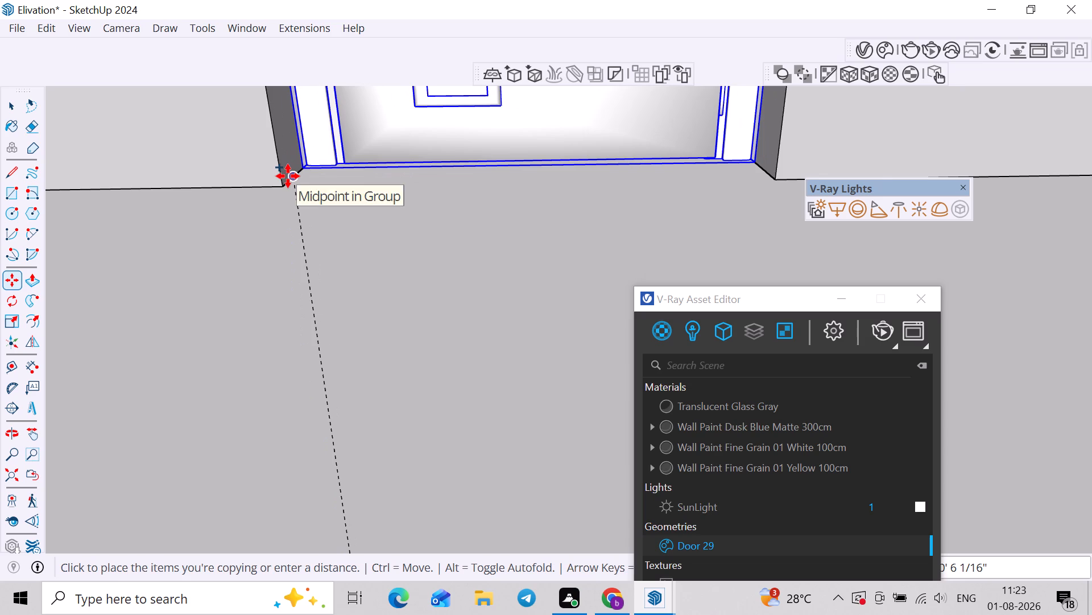
pyautogui.click(288, 176)
# Move the copied door by its bottom corner to line up with the jamb of the balcony opening.
pyautogui.scroll(2, 305, 168)
pyautogui.click(305, 164)
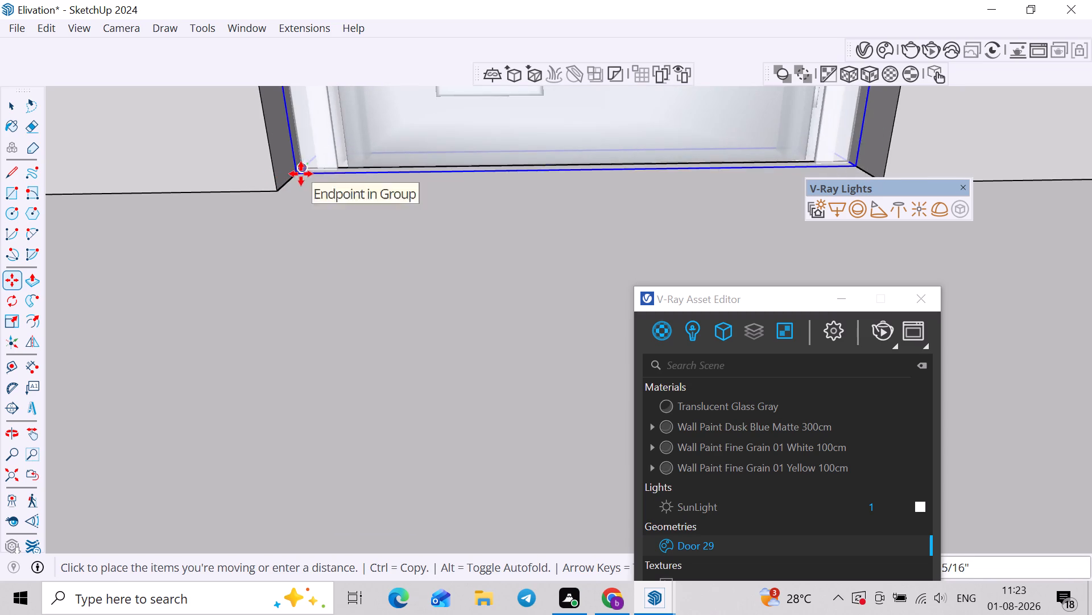
pyautogui.click(288, 178)
pyautogui.scroll(-4, 303, 182)
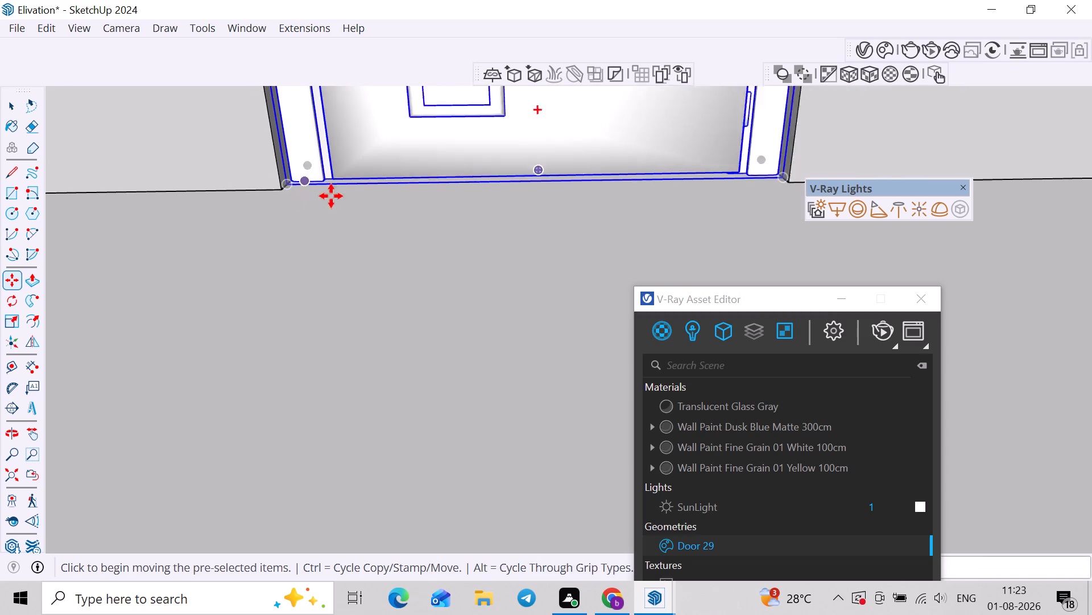
pyautogui.press('space')
pyautogui.click(403, 231)
# Push/Pull the three glass panes of the window in the yellow cladded wall to a thickness of 8 mm.
pyautogui.scroll(-20, 412, 227)
pyautogui.scroll(-3, 412, 227)
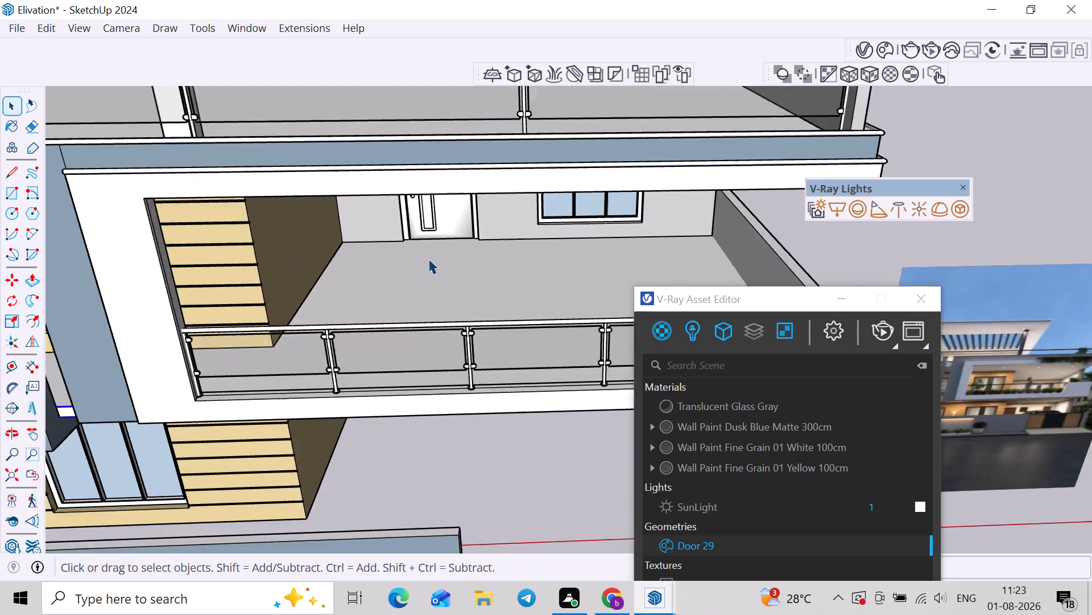
pyautogui.scroll(-3, 428, 259)
pyautogui.moveTo(448, 253); pyautogui.dragTo(546, 142, button='middle')
pyautogui.scroll(1, 412, 250)
pyautogui.keyDown('shift'); pyautogui.moveTo(410, 252); pyautogui.dragTo(598, 114, button='middle'); pyautogui.keyUp('shift')
pyautogui.moveTo(397, 233); pyautogui.dragTo(254, 283, button='middle')
pyautogui.scroll(13, 247, 256)
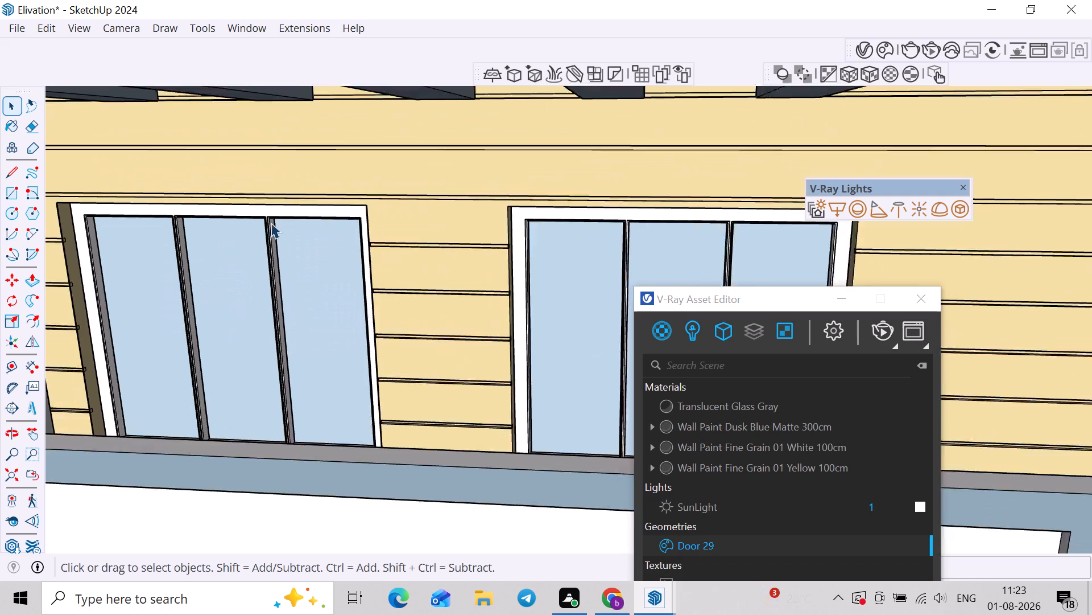
pyautogui.scroll(3, 271, 223)
pyautogui.tripleClick(282, 206)
pyautogui.click(283, 206)
pyautogui.tripleClick(368, 356)
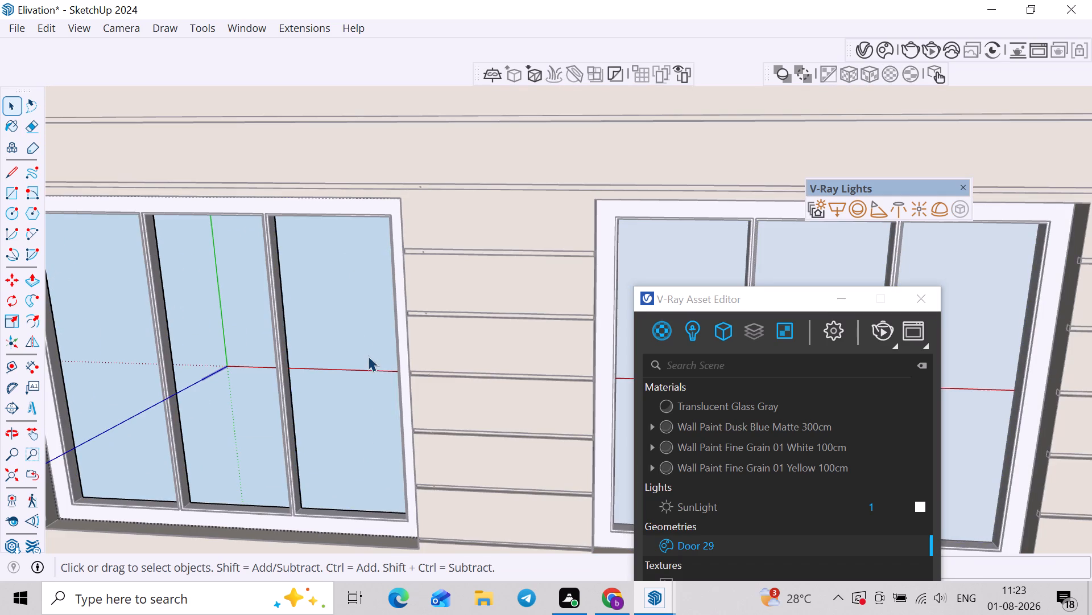
pyautogui.press('p')
pyautogui.click(352, 355)
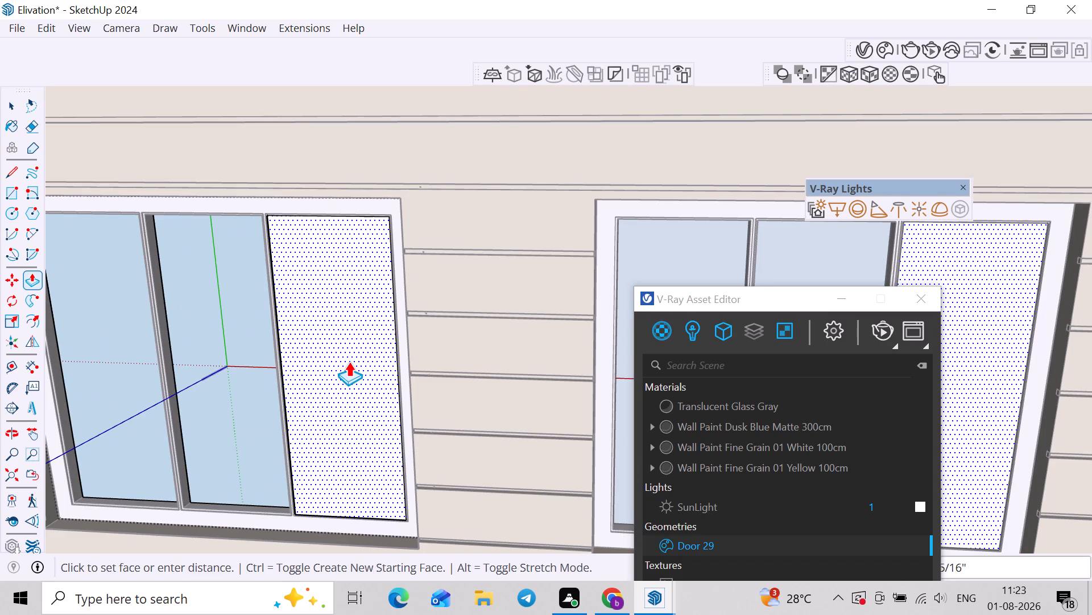
pyautogui.press('8')
pyautogui.write('mm')
pyautogui.press('Return')
pyautogui.doubleClick(211, 413)
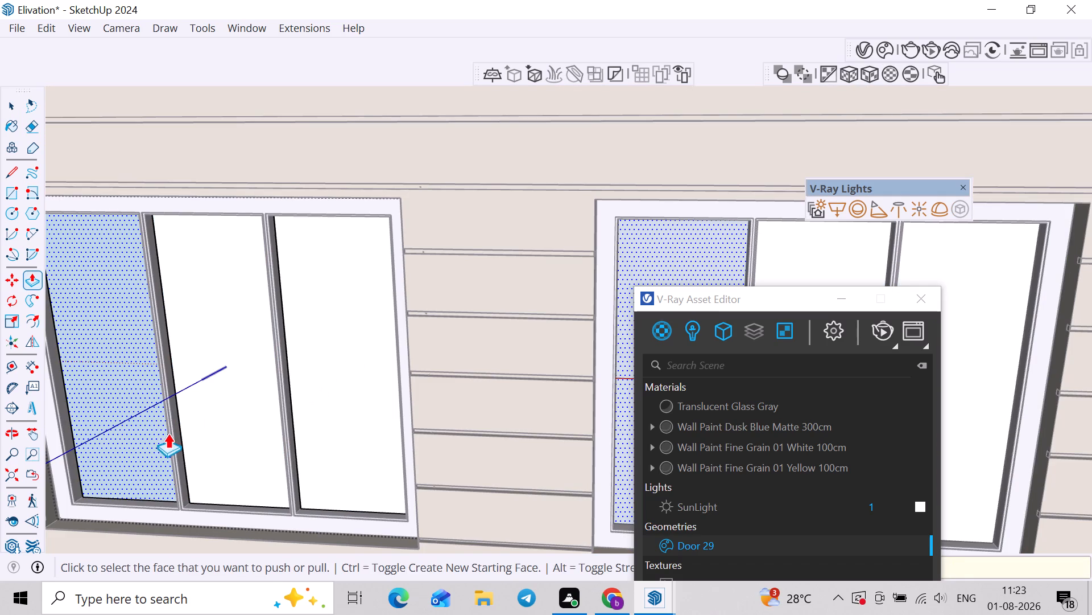
pyautogui.doubleClick(154, 434)
pyautogui.press('space')
# Select the connected frame geometry inside the three-pane window component and create a Generic V-Ray material for it.
pyautogui.tripleClick(202, 510)
pyautogui.click(202, 510)
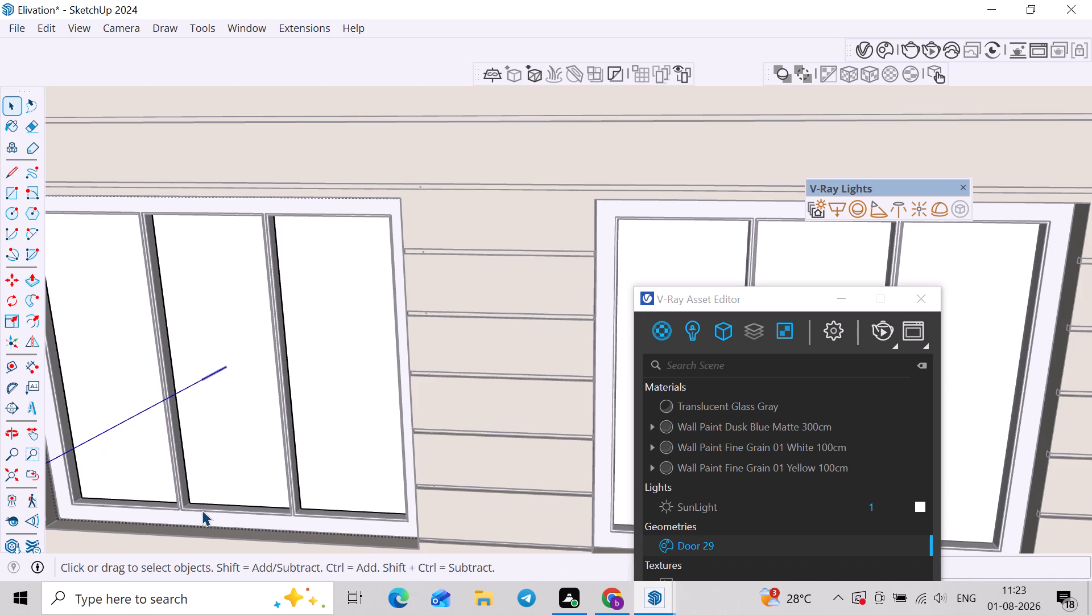
pyautogui.tripleClick(199, 516)
pyautogui.scroll(-5, 276, 467)
pyautogui.click(446, 337)
pyautogui.scroll(2, 315, 335)
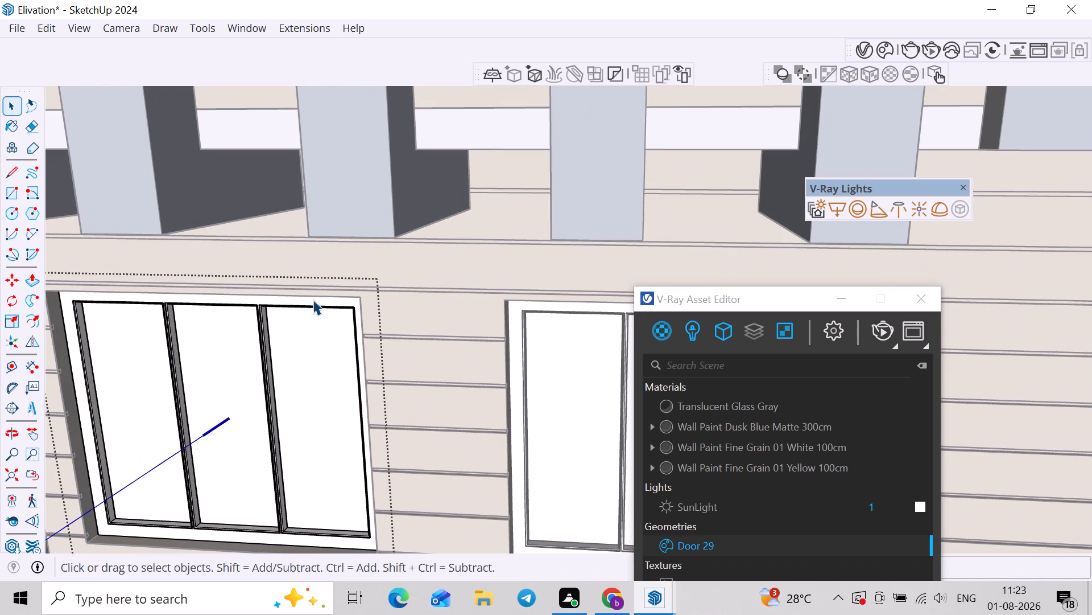
pyautogui.click(313, 298)
pyautogui.tripleClick(313, 298)
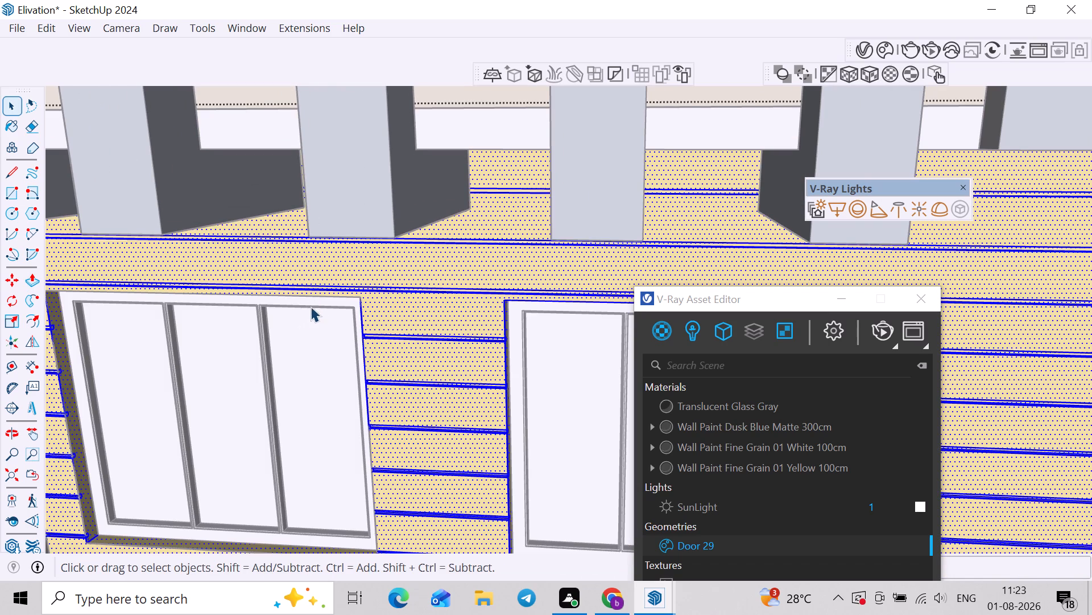
pyautogui.tripleClick(315, 306)
pyautogui.rightClick(657, 339)
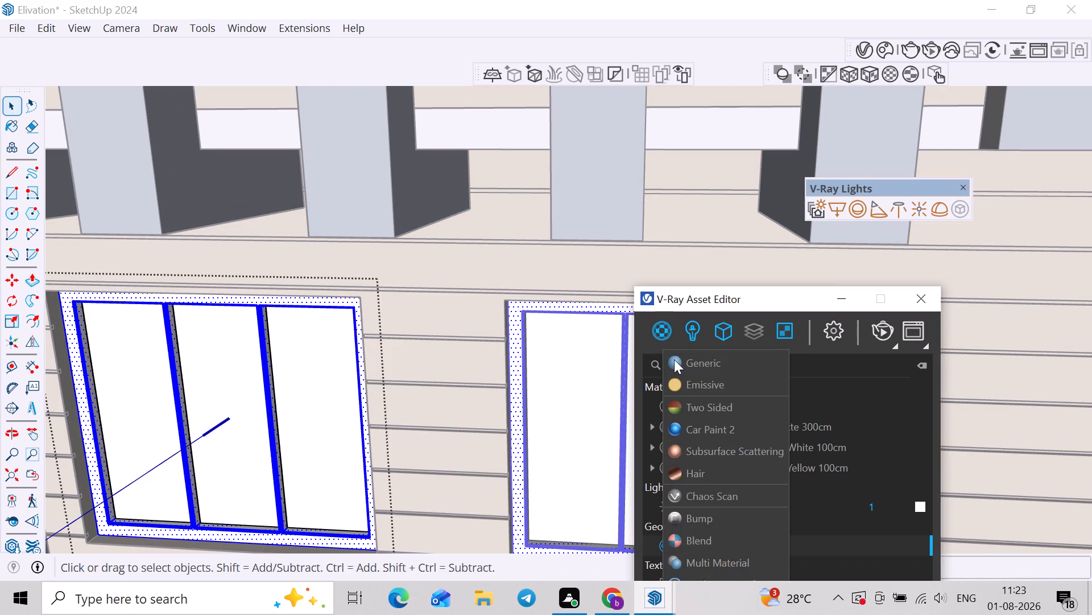
pyautogui.click(673, 370)
# Rename the new generic material as "Metal for window".
pyautogui.moveTo(708, 307); pyautogui.dragTo(665, 144)
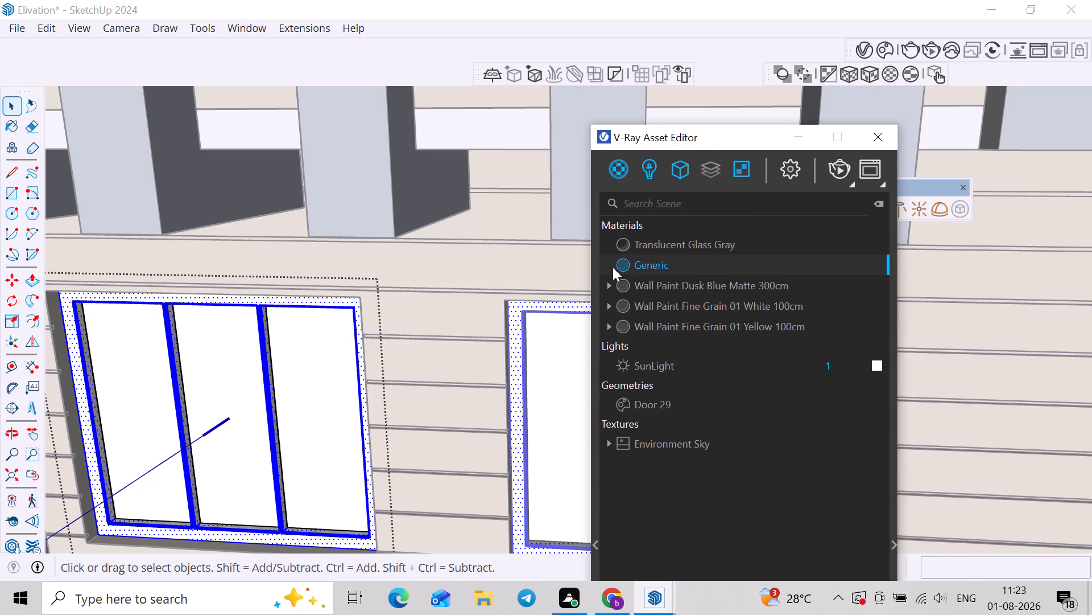
pyautogui.write('Metak')
pyautogui.press('BackSpace')
pyautogui.tripleClick(676, 268)
pyautogui.hotkey('shift', 'm')
pyautogui.write('etal')
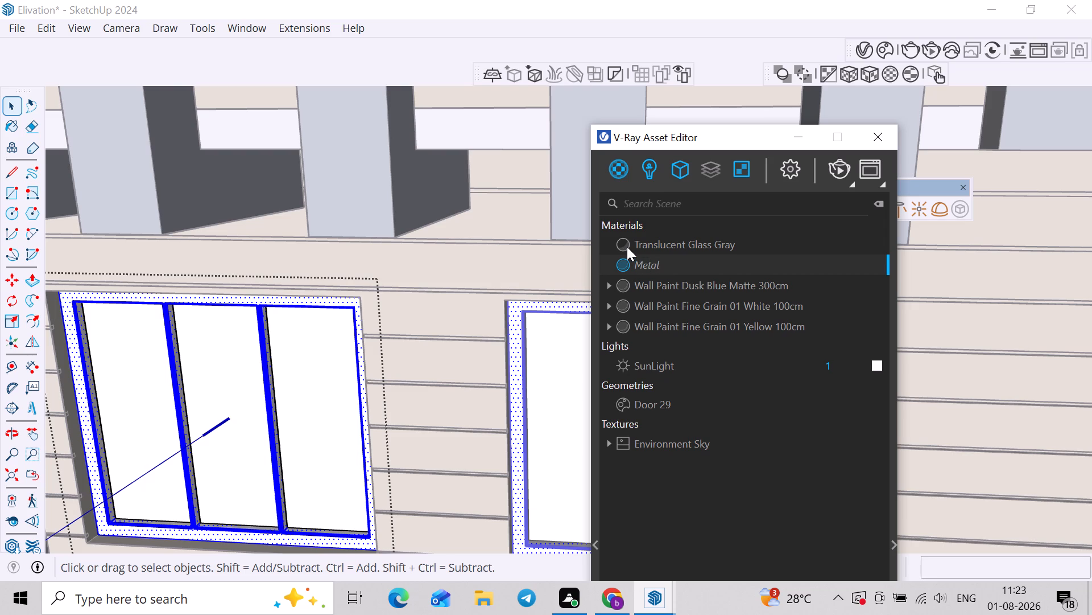
pyautogui.press('space')
pyautogui.write('for window')
pyautogui.press('Return')
# Apply the Metal for window material to the selected window frame.
pyautogui.click(897, 549)
pyautogui.moveTo(797, 144); pyautogui.dragTo(779, 137)
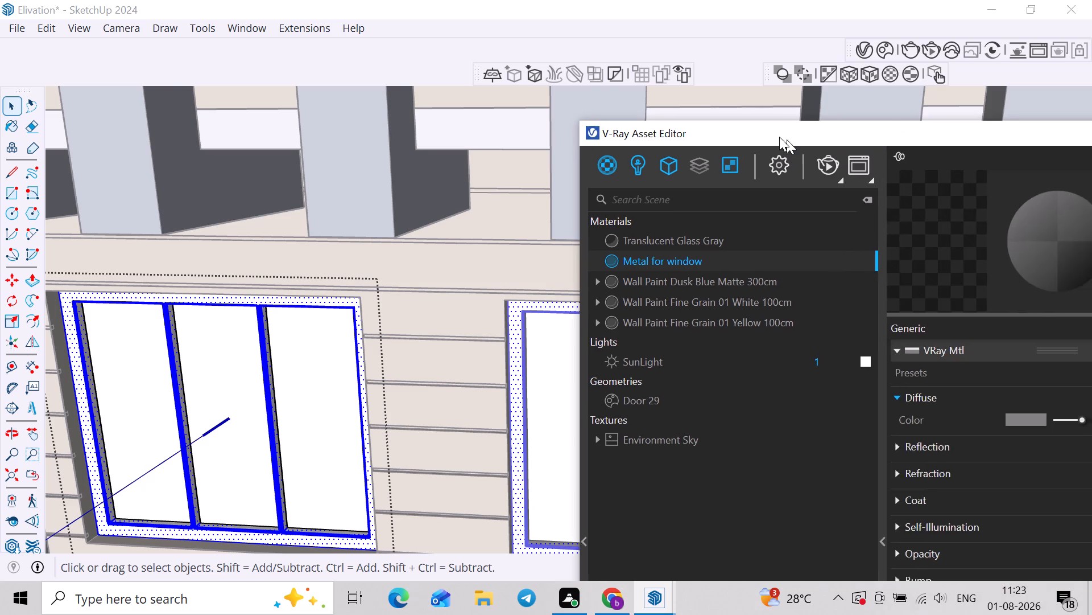
pyautogui.moveTo(779, 137); pyautogui.dragTo(613, 68)
pyautogui.rightClick(483, 182)
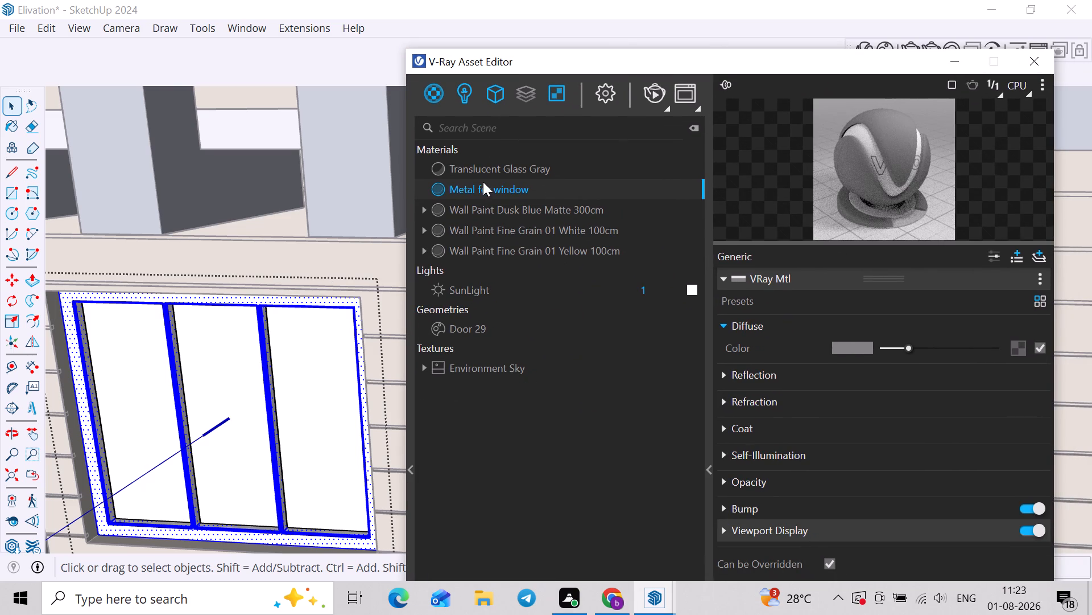
pyautogui.click(491, 211)
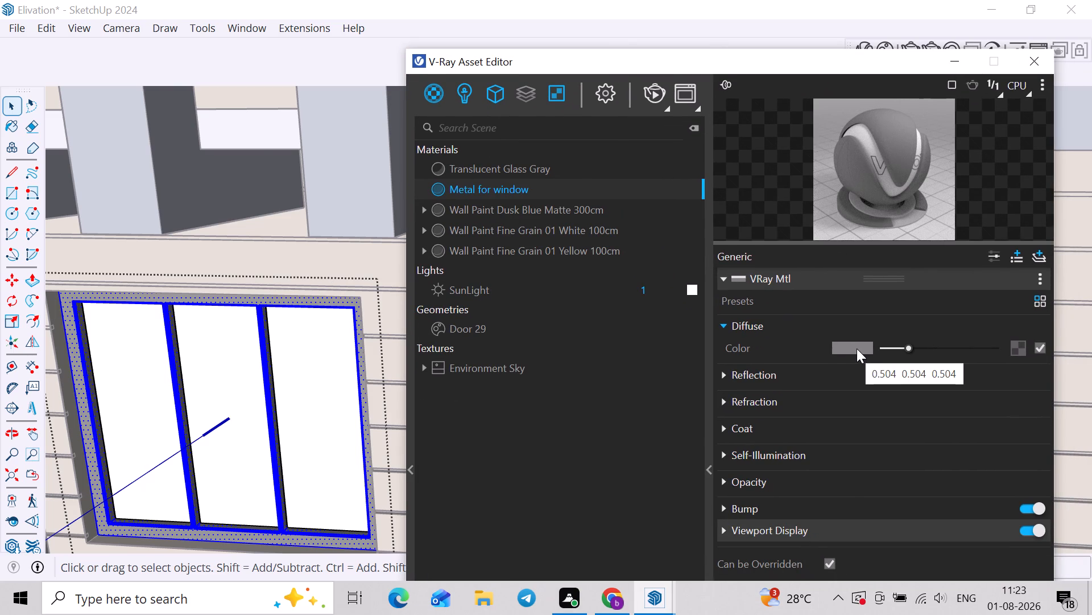
# Set the Metal for window diffuse colour to RGB 30, 30, 30 using the 0 to 255 range.
pyautogui.click(857, 348)
pyautogui.click(650, 194)
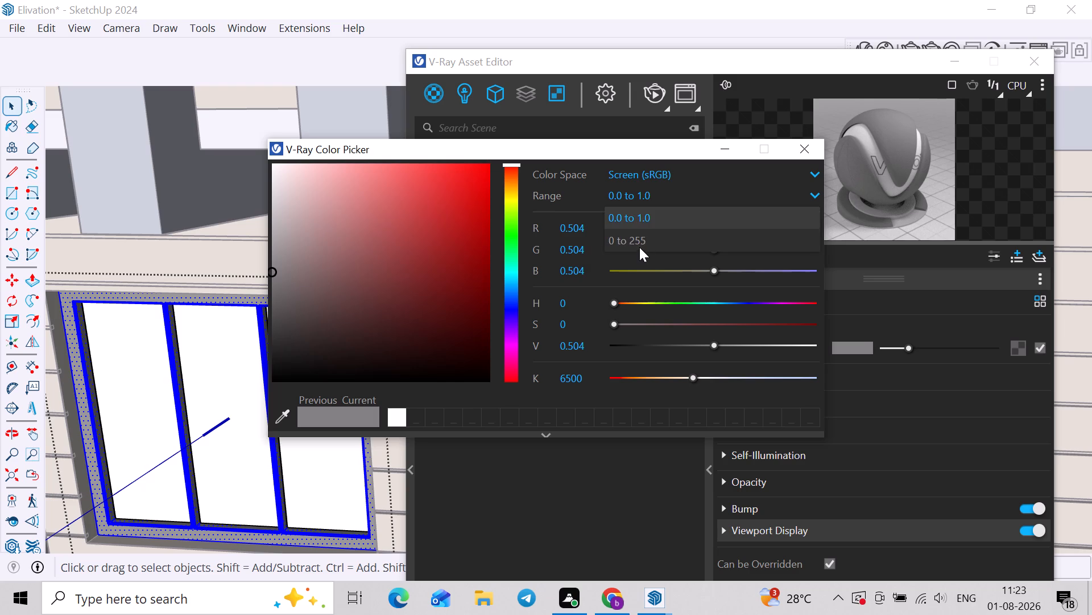
pyautogui.click(639, 247)
pyautogui.moveTo(590, 231); pyautogui.dragTo(535, 230)
pyautogui.write('30')
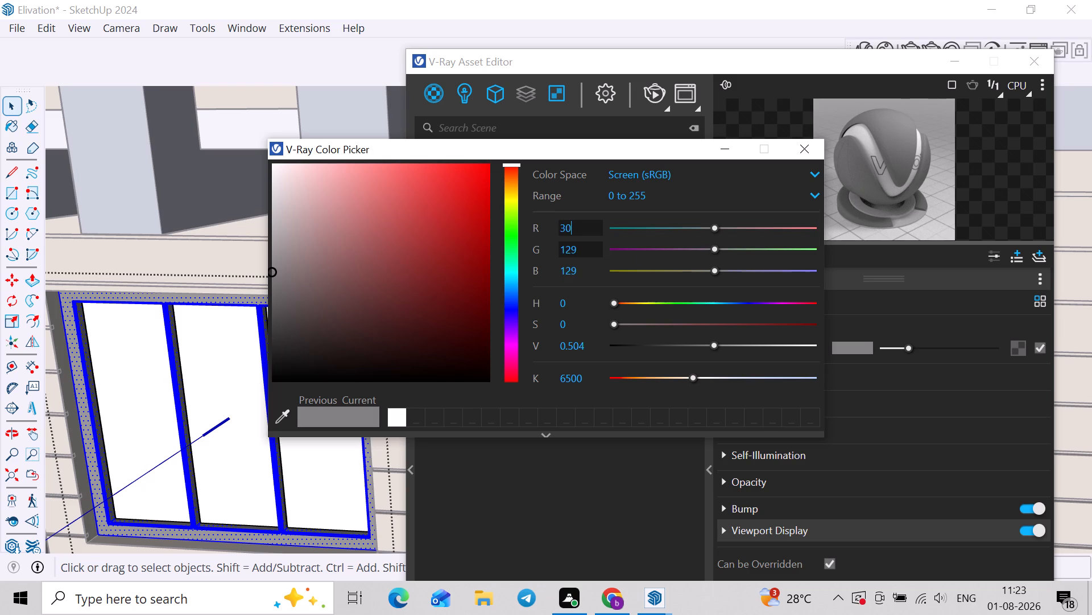
pyautogui.doubleClick(582, 253)
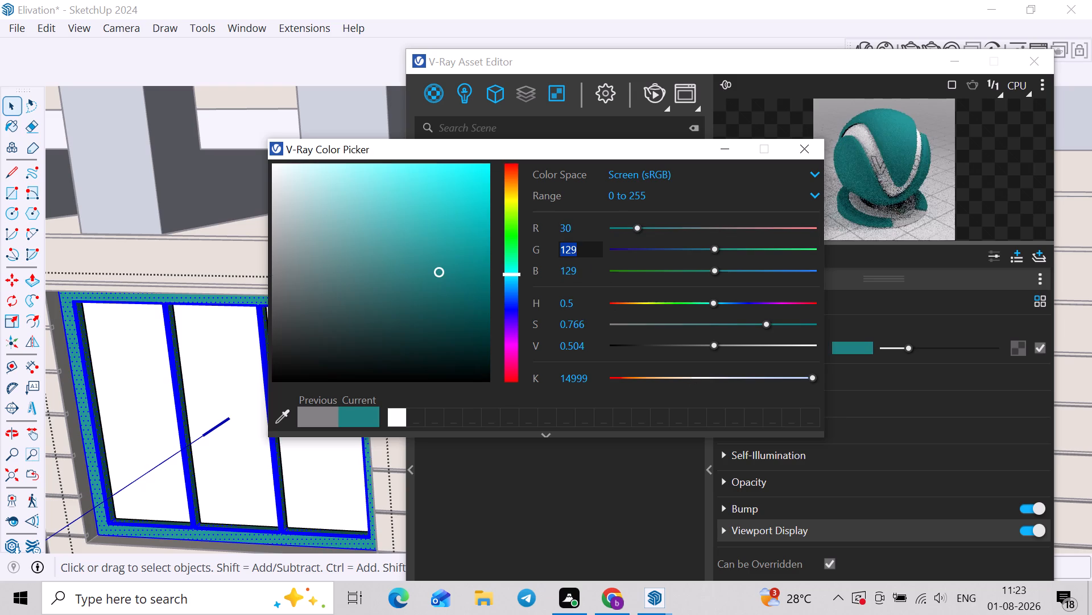
pyautogui.write('30')
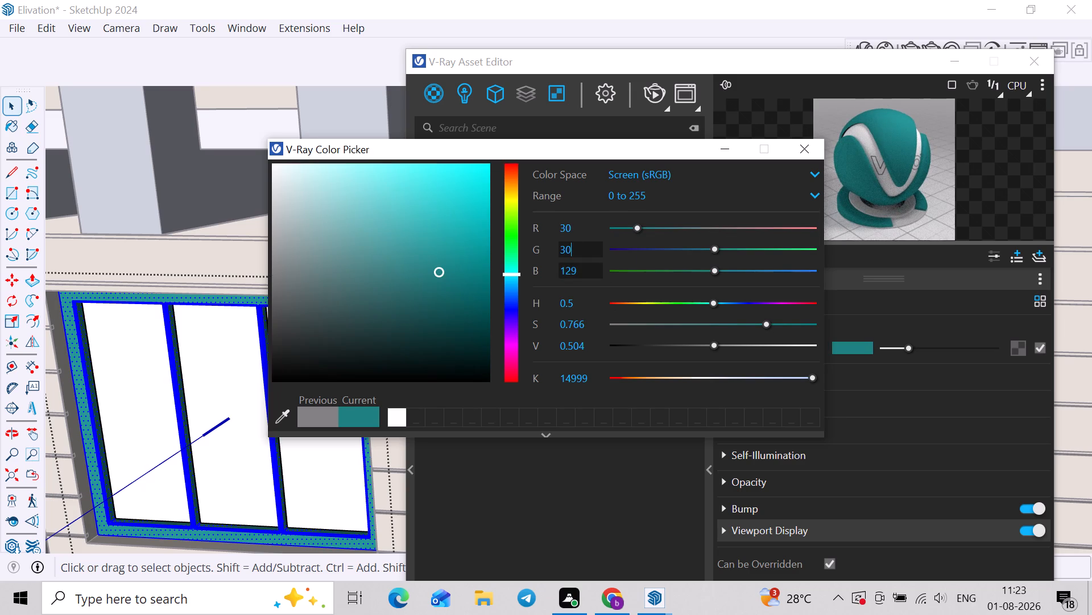
pyautogui.doubleClick(582, 269)
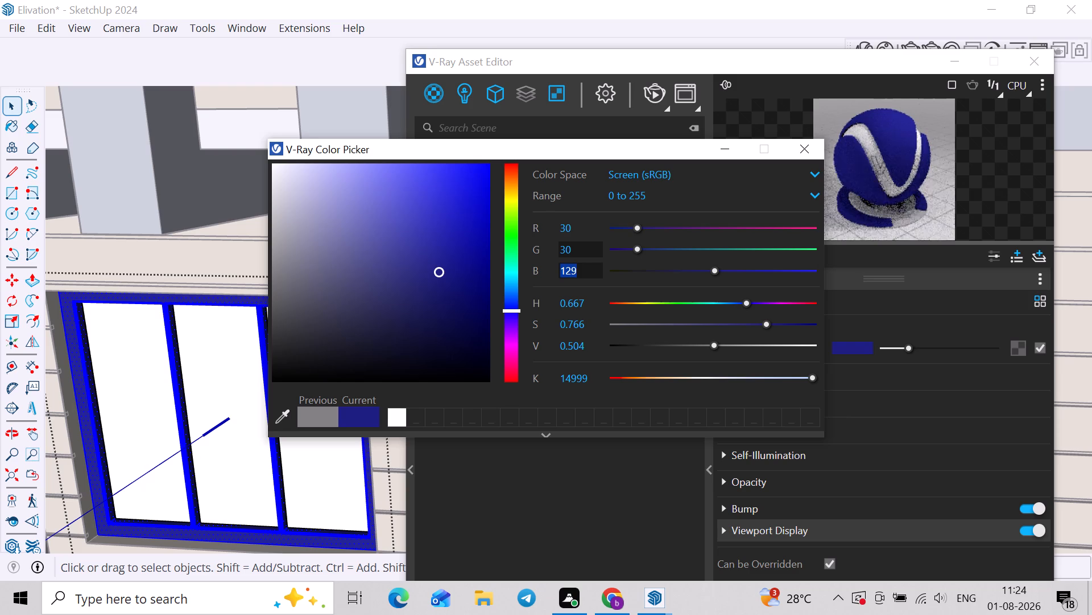
pyautogui.write('30')
pyautogui.press('Return')
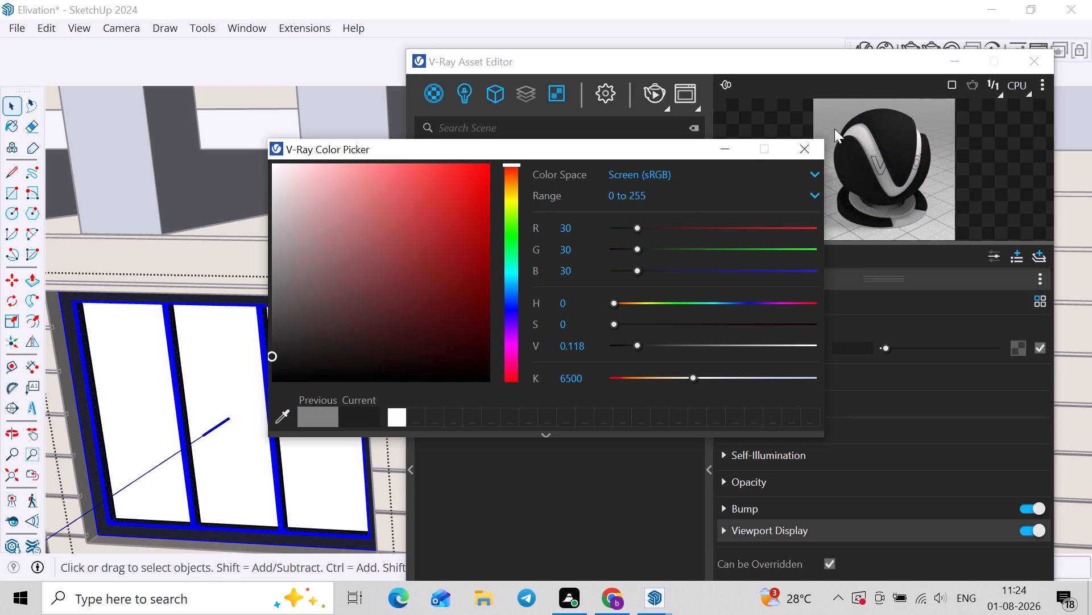
pyautogui.click(813, 143)
# Give Metal for window a white reflection colour, metalness 1 and reflection glossiness 0.8.
pyautogui.click(801, 371)
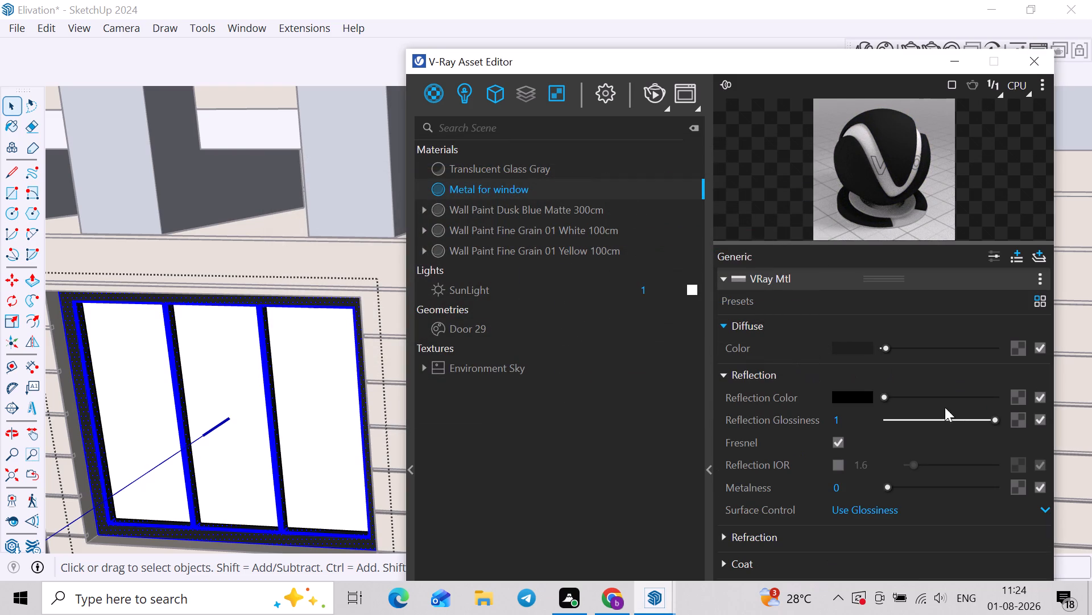
pyautogui.moveTo(882, 396); pyautogui.dragTo(1035, 384)
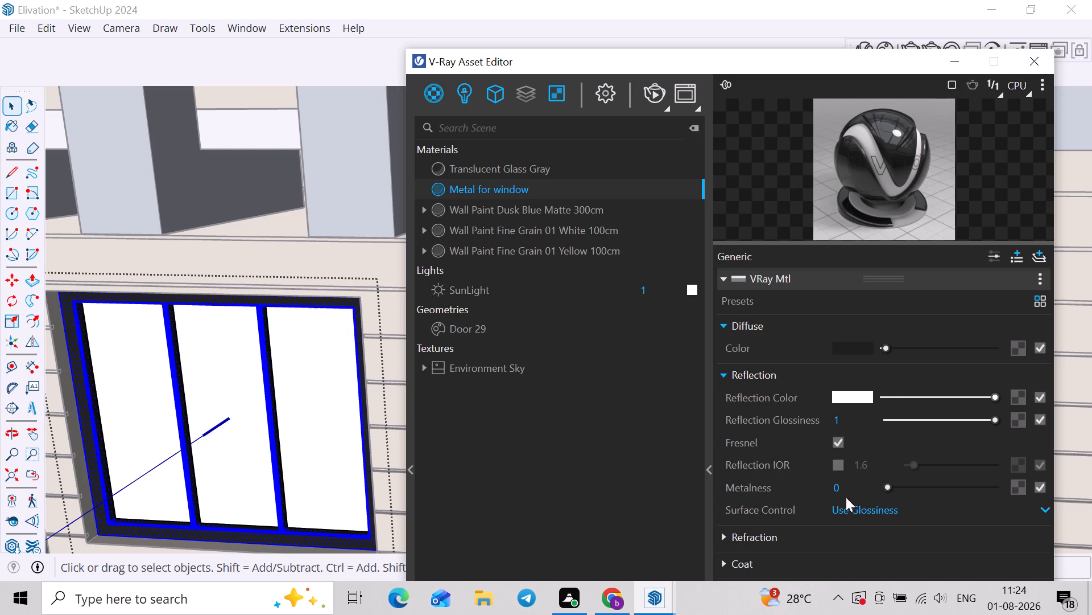
pyautogui.moveTo(850, 490); pyautogui.dragTo(770, 493)
pyautogui.press('1')
pyautogui.press('Return')
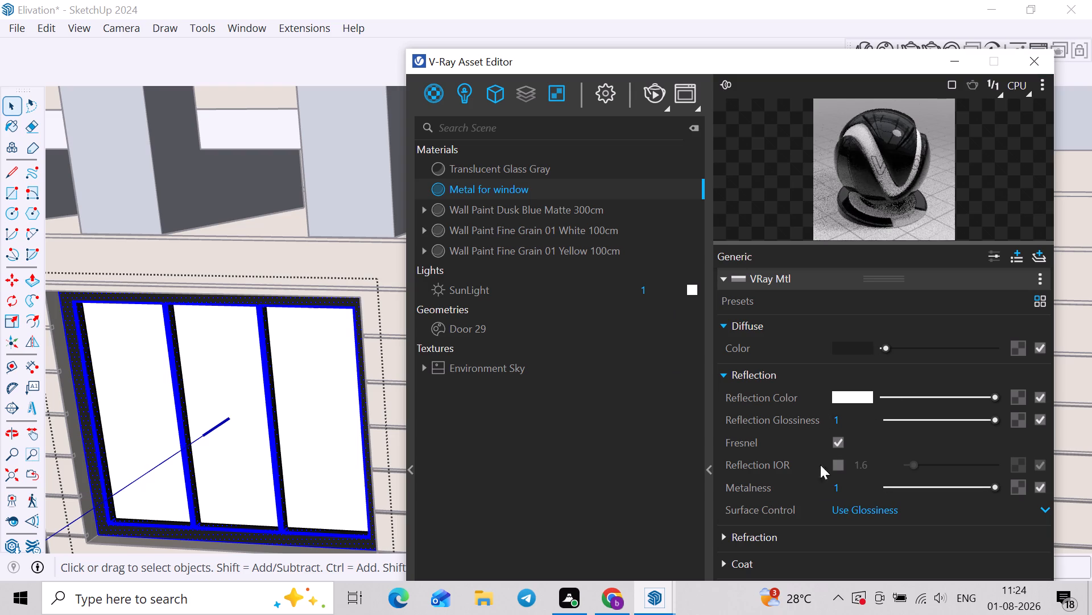
pyautogui.doubleClick(871, 425)
pyautogui.write('.8')
pyautogui.press('Return')
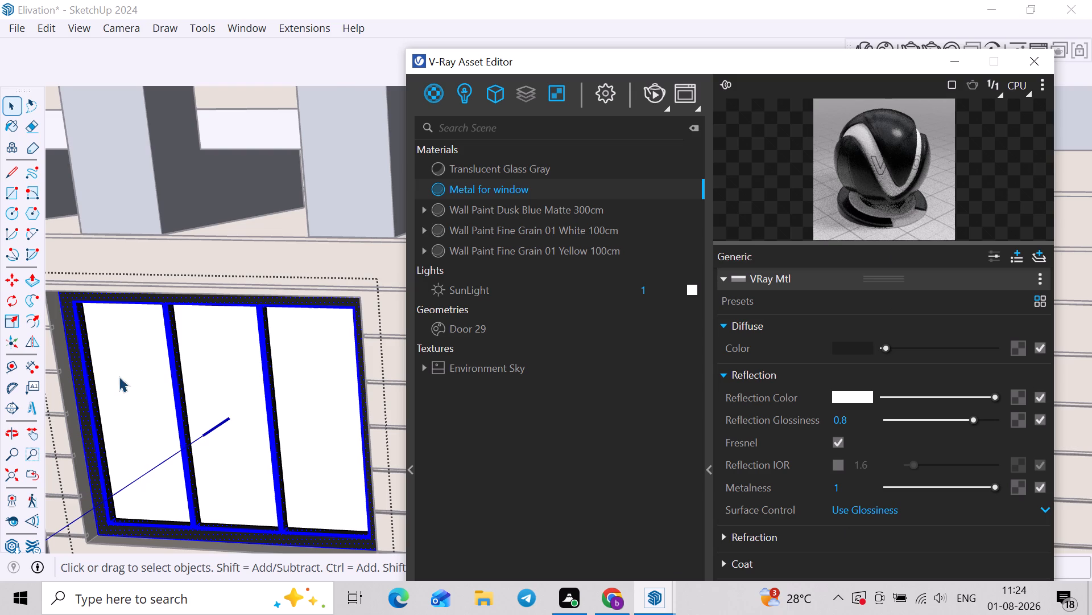
# Select the window's glass panes and create a Generic V-Ray material named "Glass for window".
pyautogui.scroll(5, 120, 376)
pyautogui.scroll(-14, 242, 337)
pyautogui.click(288, 407)
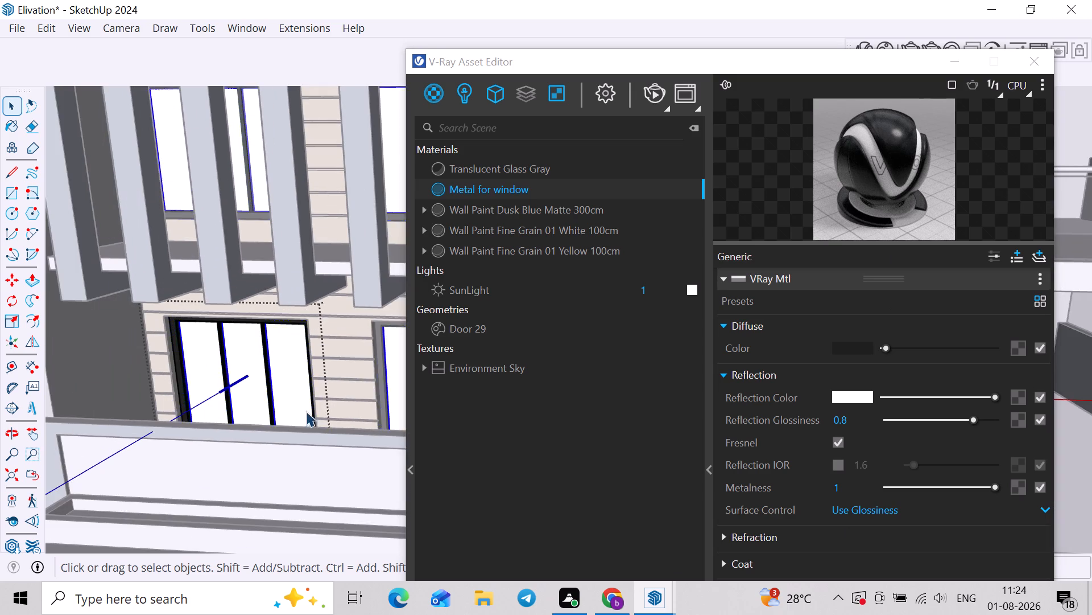
pyautogui.scroll(6, 314, 376)
pyautogui.click(245, 360)
pyautogui.click(287, 360)
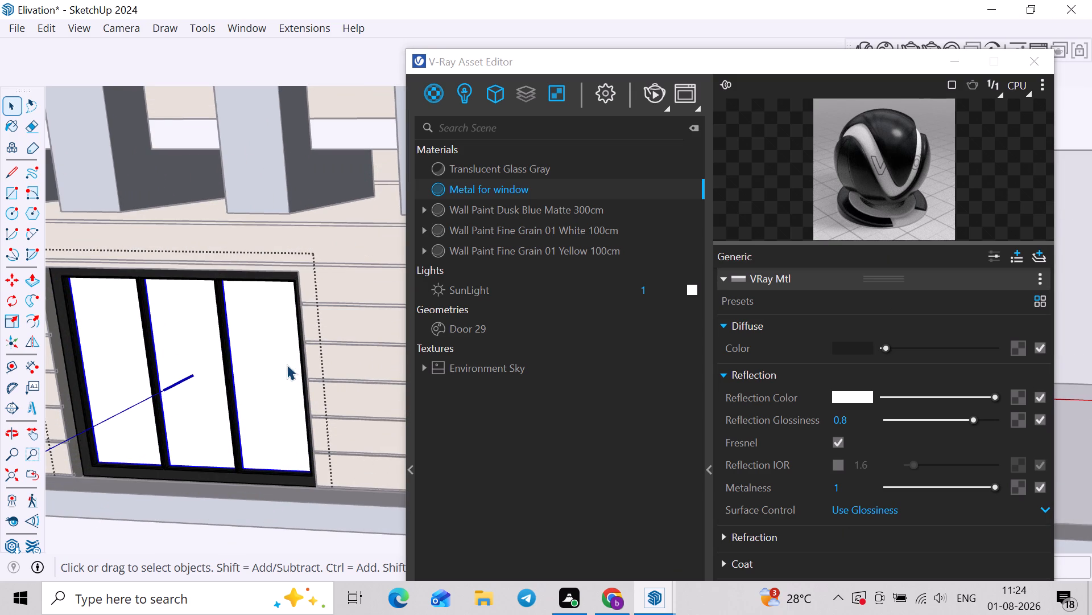
pyautogui.moveTo(435, 92); pyautogui.dragTo(436, 100, button='right')
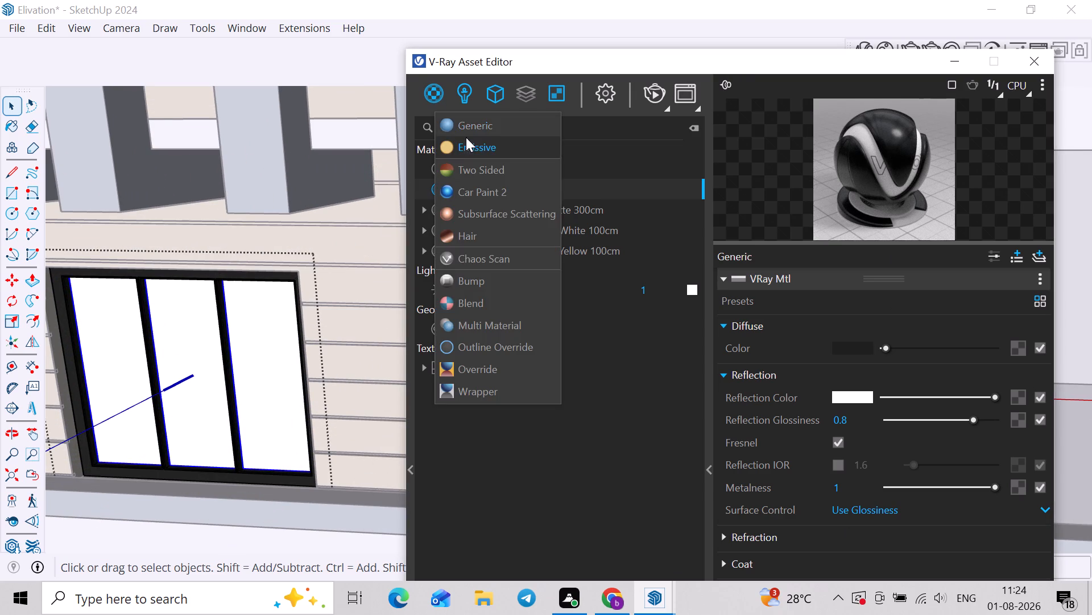
pyautogui.click(469, 131)
pyautogui.tripleClick(495, 183)
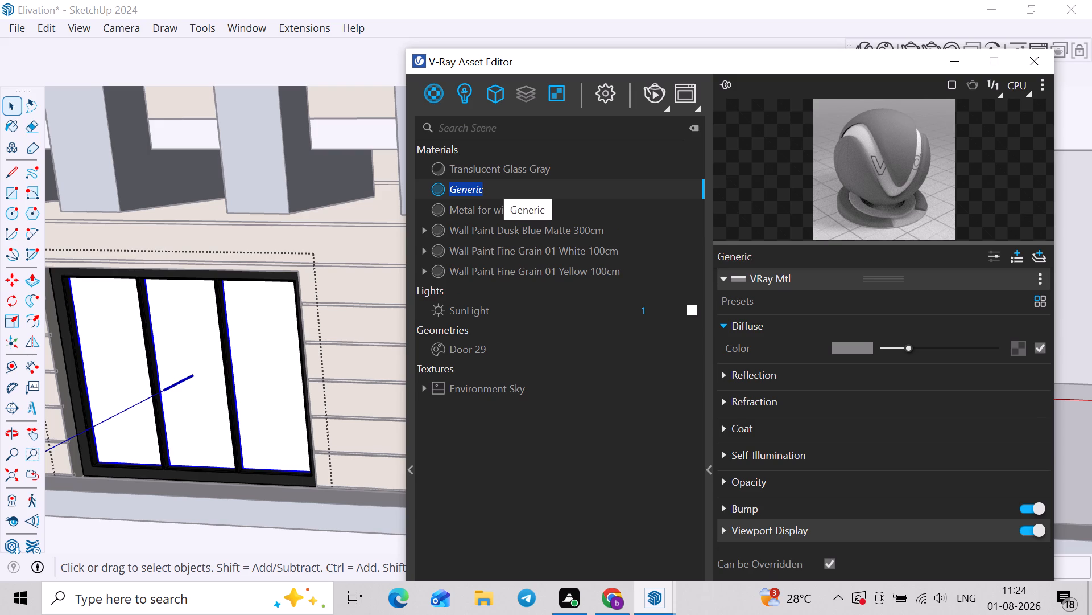
pyautogui.write('Glass for window')
pyautogui.press('Return')
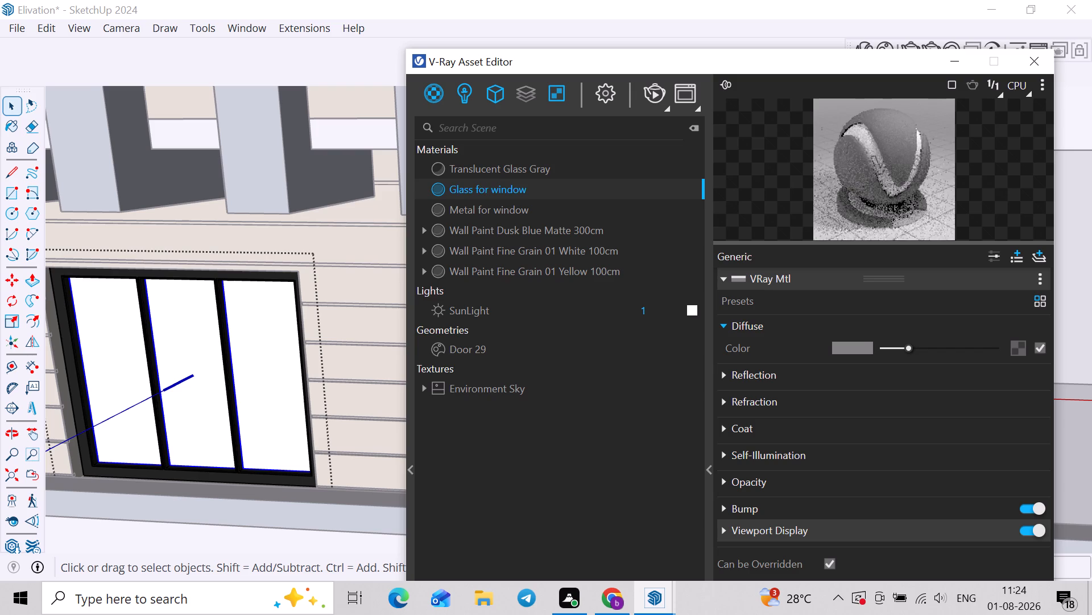
# Give Glass for window a black diffuse colour, a light grey reflection colour and a fully white refraction colour.
pyautogui.moveTo(891, 351); pyautogui.dragTo(874, 356)
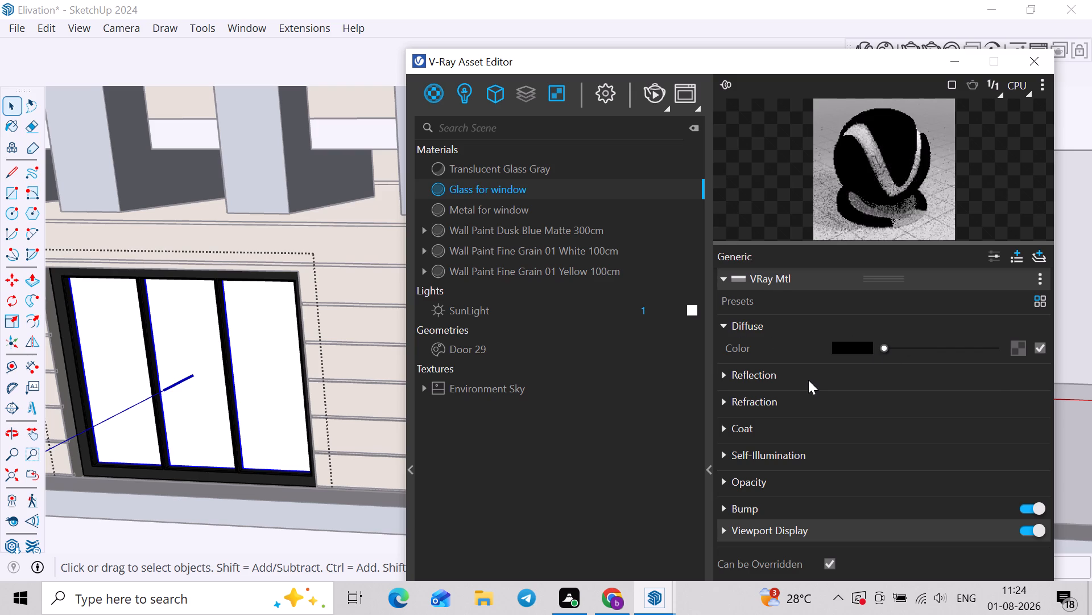
pyautogui.click(809, 377)
pyautogui.click(946, 398)
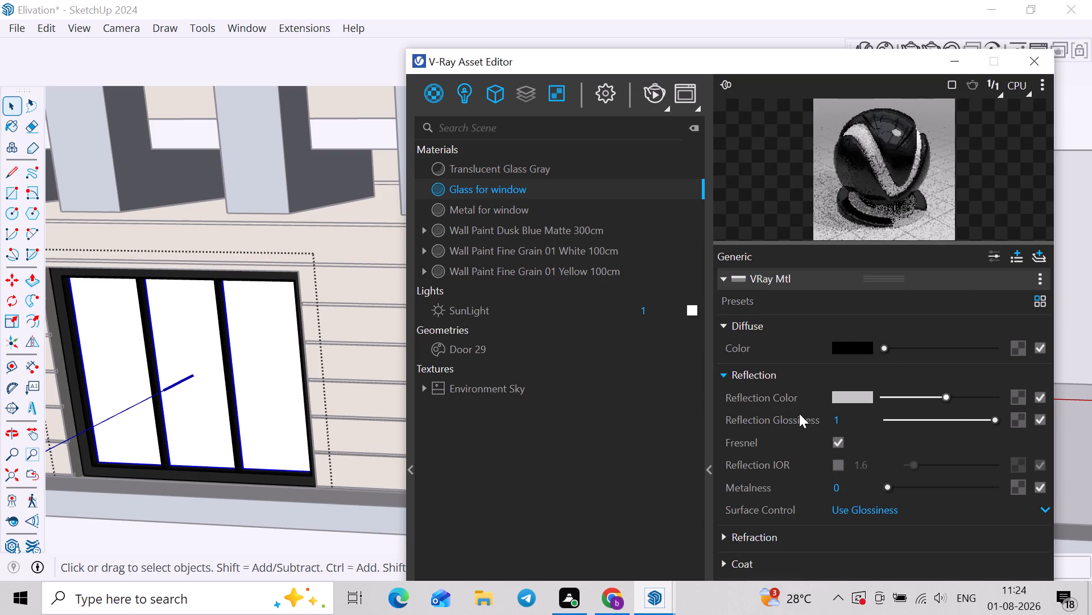
pyautogui.scroll(-3, 756, 450)
pyautogui.click(750, 543)
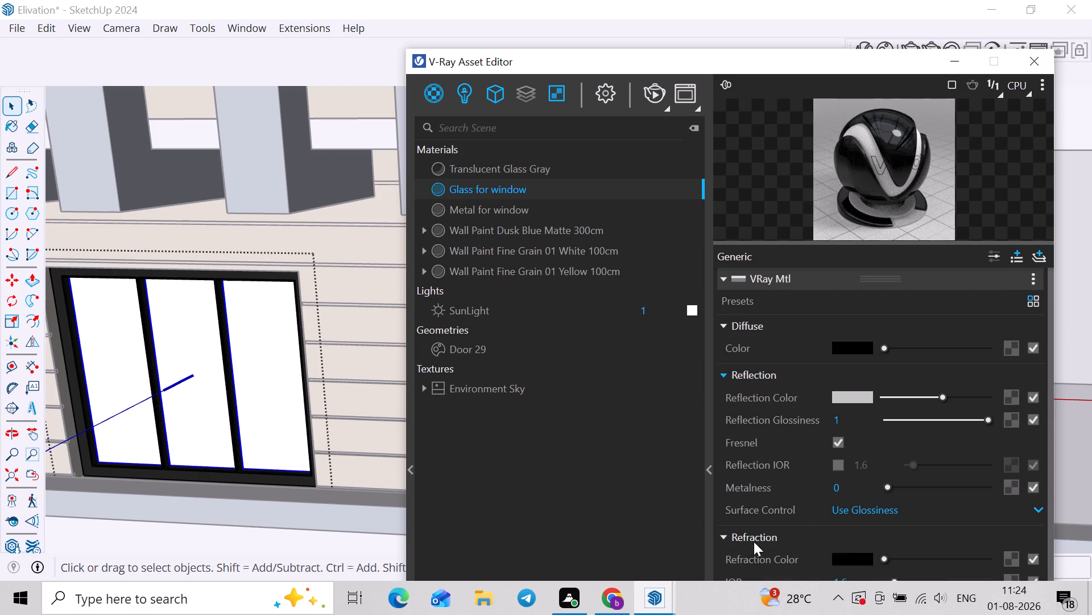
pyautogui.scroll(-3, 861, 508)
pyautogui.moveTo(892, 513); pyautogui.dragTo(1060, 508)
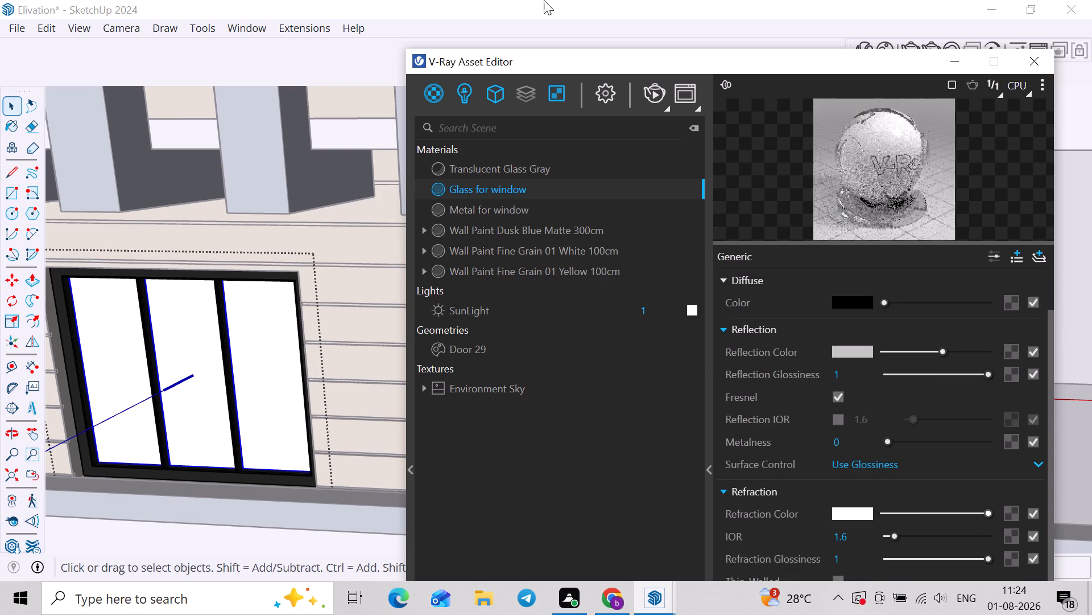
# Apply the Glass for window material to the selected window panes.
pyautogui.rightClick(486, 192)
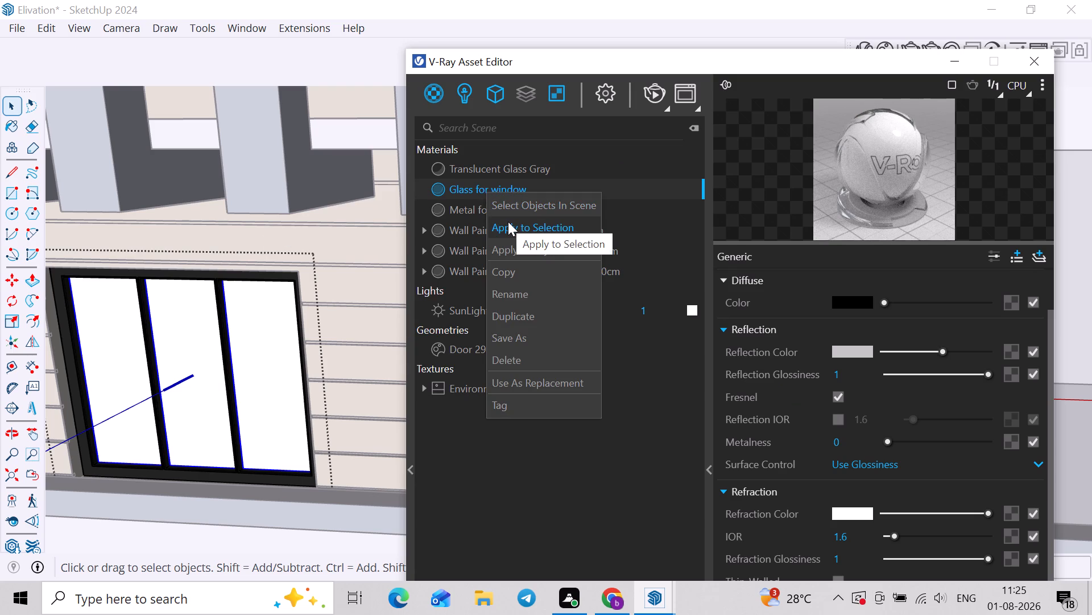
pyautogui.click(508, 222)
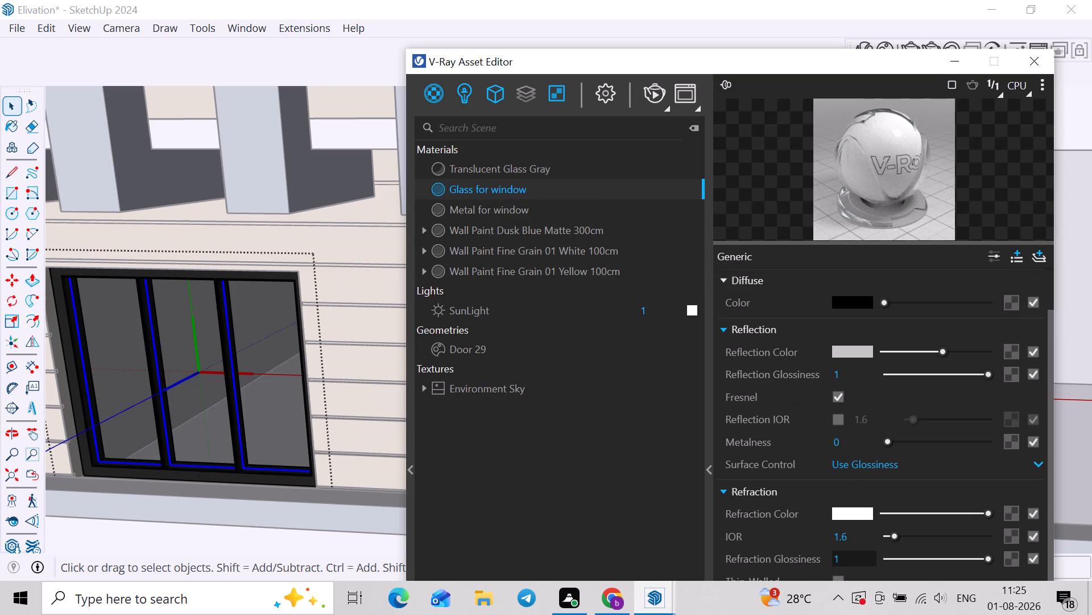
# Set the refraction glossiness of Glass for window to 0.9 and leave the window's group.
pyautogui.scroll(-2, 857, 557)
pyautogui.moveTo(850, 552); pyautogui.dragTo(779, 553)
pyautogui.write('.9')
pyautogui.press('Return')
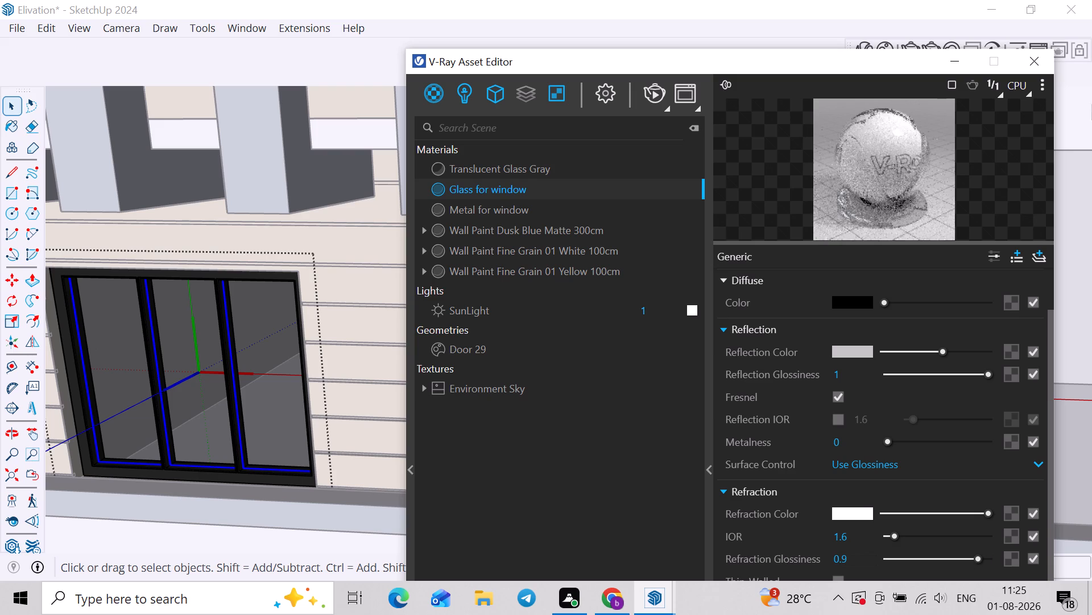
pyautogui.click(946, 55)
pyautogui.scroll(-7, 646, 290)
pyautogui.click(799, 394)
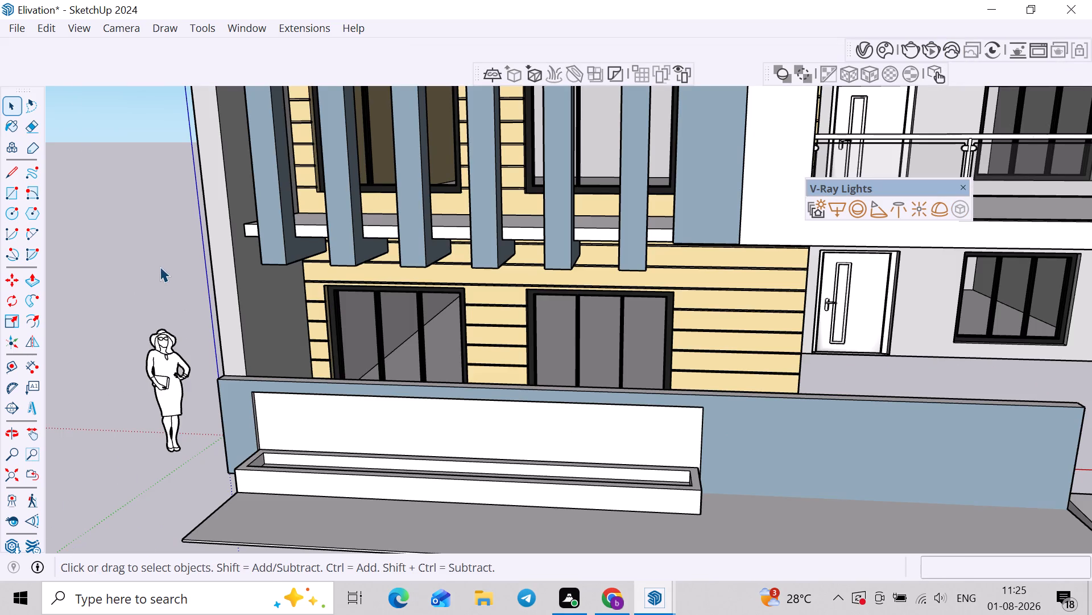
# Delete the standing human figure beside the house.
pyautogui.click(160, 266)
pyautogui.click(164, 411)
pyautogui.press('Delete')
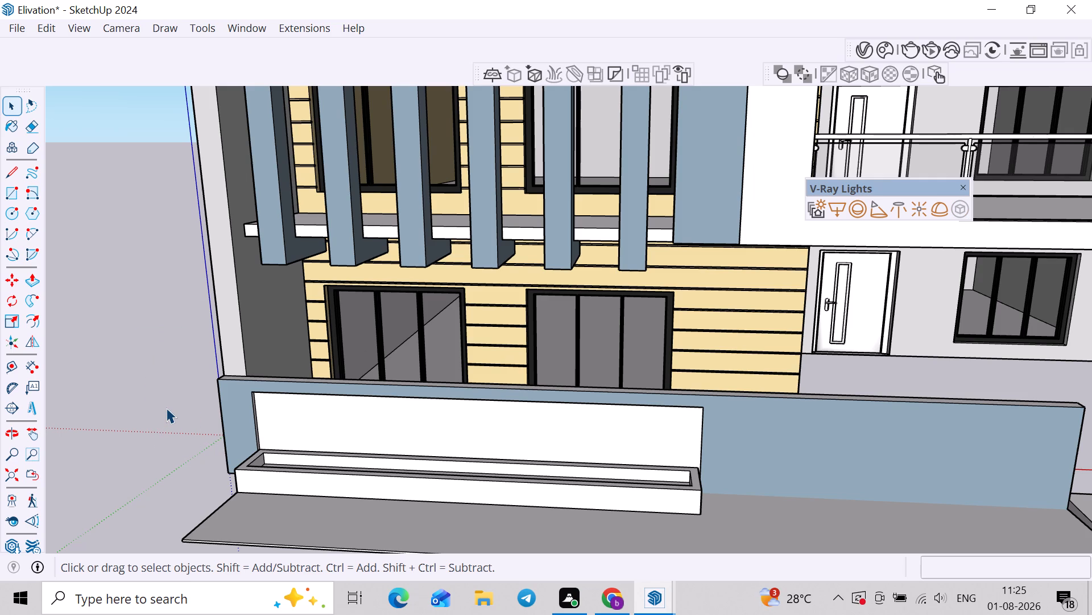
# Examine the whole house elevation from several angles, including the balconies, railings, doors and windows.
pyautogui.scroll(-3, 466, 348)
pyautogui.keyDown('shift'); pyautogui.moveTo(586, 307); pyautogui.dragTo(470, 361, button='middle'); pyautogui.keyUp('shift')
pyautogui.scroll(1, 470, 361)
pyautogui.moveTo(626, 369); pyautogui.dragTo(646, 306, button='middle')
pyautogui.scroll(-1, 631, 325)
pyautogui.moveTo(672, 294); pyautogui.dragTo(442, 424, button='middle')
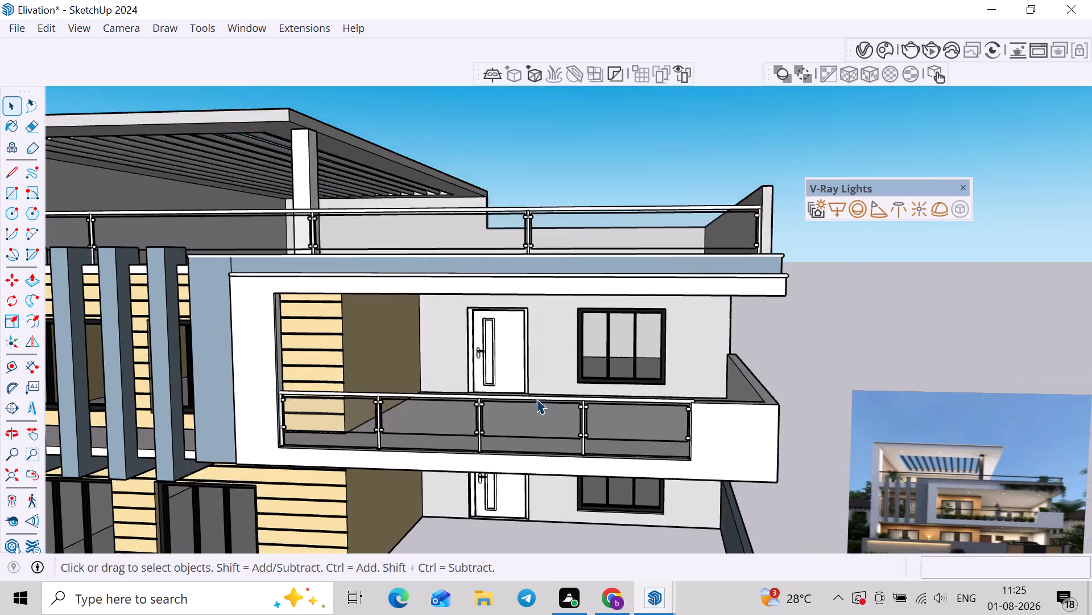
pyautogui.moveTo(549, 395); pyautogui.dragTo(478, 438, button='middle')
pyautogui.keyDown('shift'); pyautogui.moveTo(484, 443); pyautogui.dragTo(558, 331, button='middle'); pyautogui.keyUp('shift')
pyautogui.scroll(-1, 532, 376)
pyautogui.moveTo(495, 415); pyautogui.dragTo(582, 373, button='middle')
pyautogui.scroll(-3, 589, 368)
pyautogui.keyDown('shift'); pyautogui.moveTo(611, 355); pyautogui.dragTo(622, 350, button='middle'); pyautogui.keyUp('shift')
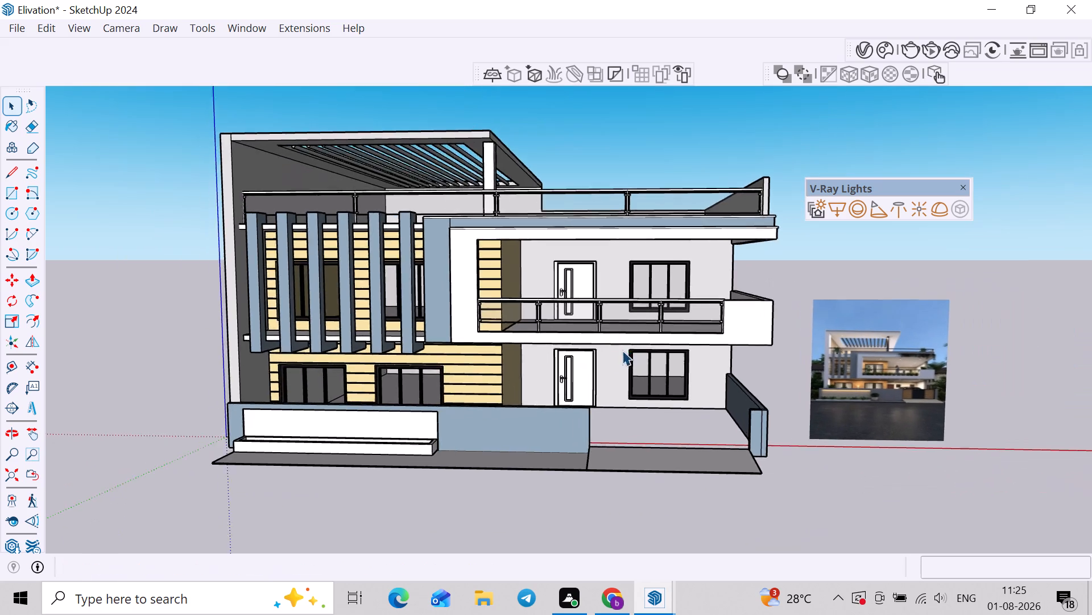
pyautogui.moveTo(602, 364); pyautogui.dragTo(479, 432, button='middle')
pyautogui.scroll(2, 485, 431)
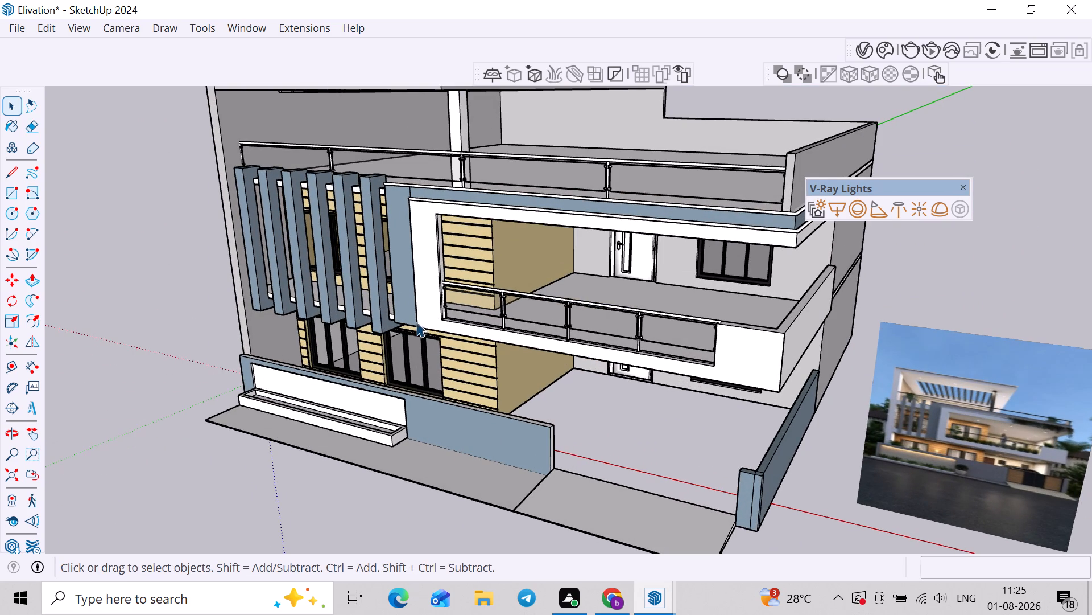
pyautogui.scroll(-1, 411, 322)
# Open the building group that contains the roof pergola so its individual slats can be edited.
pyautogui.keyDown('shift'); pyautogui.moveTo(483, 297); pyautogui.dragTo(517, 413, button='middle'); pyautogui.keyUp('shift')
pyautogui.moveTo(502, 245); pyautogui.dragTo(454, 394, button='middle')
pyautogui.scroll(4, 412, 276)
pyautogui.click(463, 261)
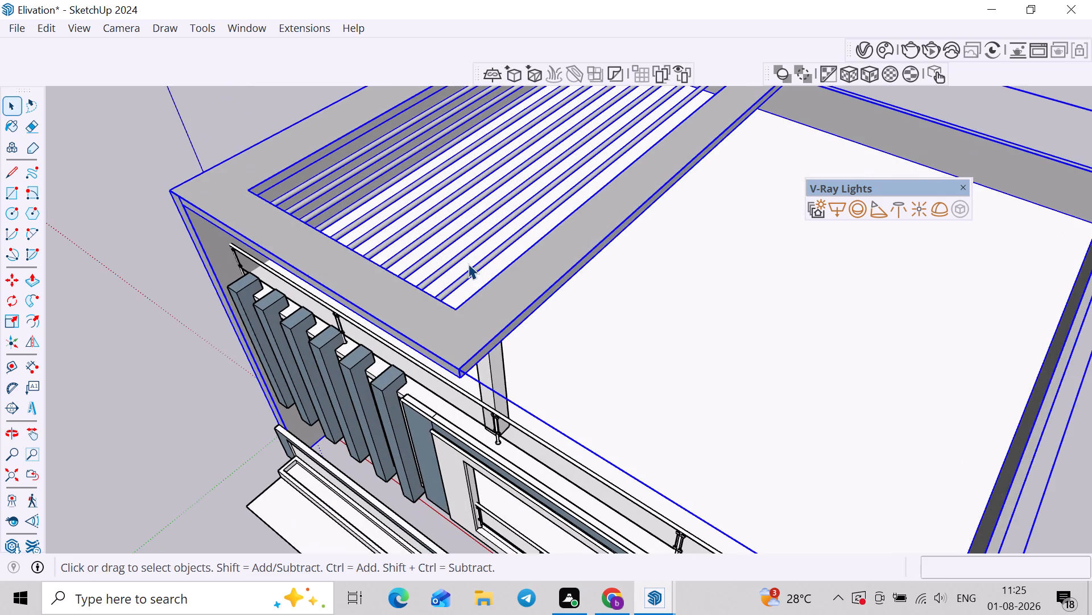
pyautogui.doubleClick(468, 264)
pyautogui.scroll(3, 468, 267)
pyautogui.click(468, 267)
pyautogui.tripleClick(473, 269)
pyautogui.tripleClick(474, 273)
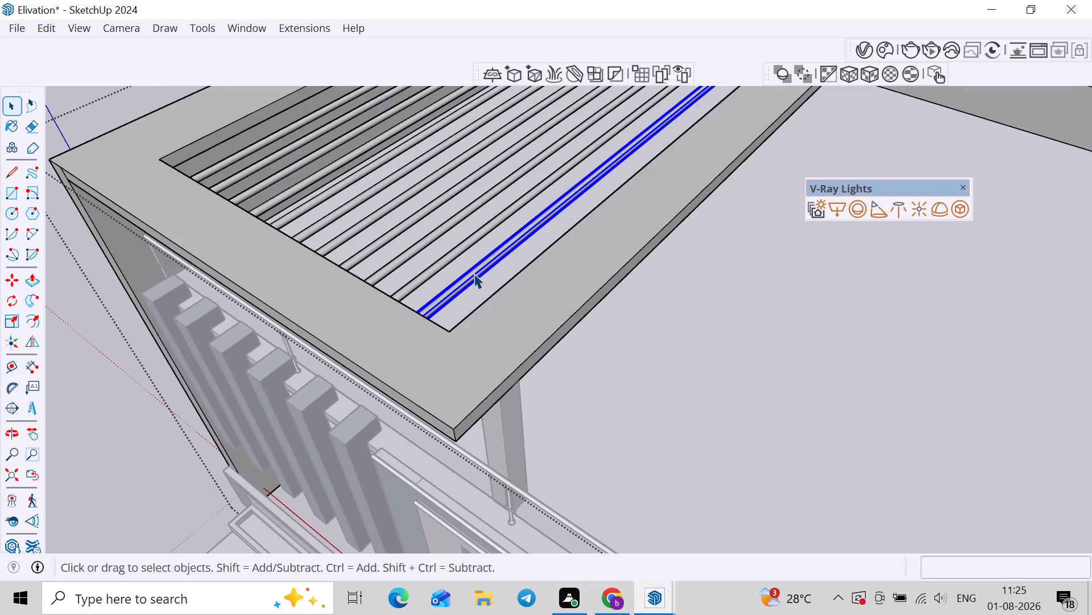
pyautogui.click(474, 273)
pyautogui.scroll(-4, 470, 280)
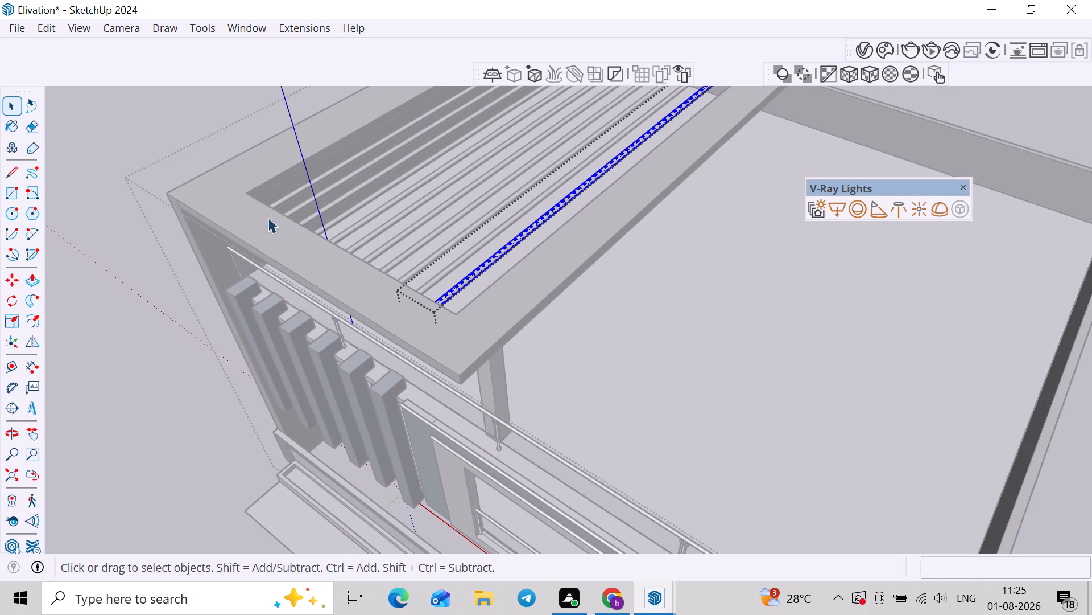
pyautogui.click(134, 195)
# Select all the roof pergola slats and apply the Metal for window material to them.
pyautogui.scroll(1, 345, 252)
pyautogui.moveTo(339, 270); pyautogui.dragTo(208, 379, button='middle')
pyautogui.scroll(4, 377, 241)
pyautogui.keyDown('shift'); pyautogui.click(408, 238); pyautogui.keyUp('shift')
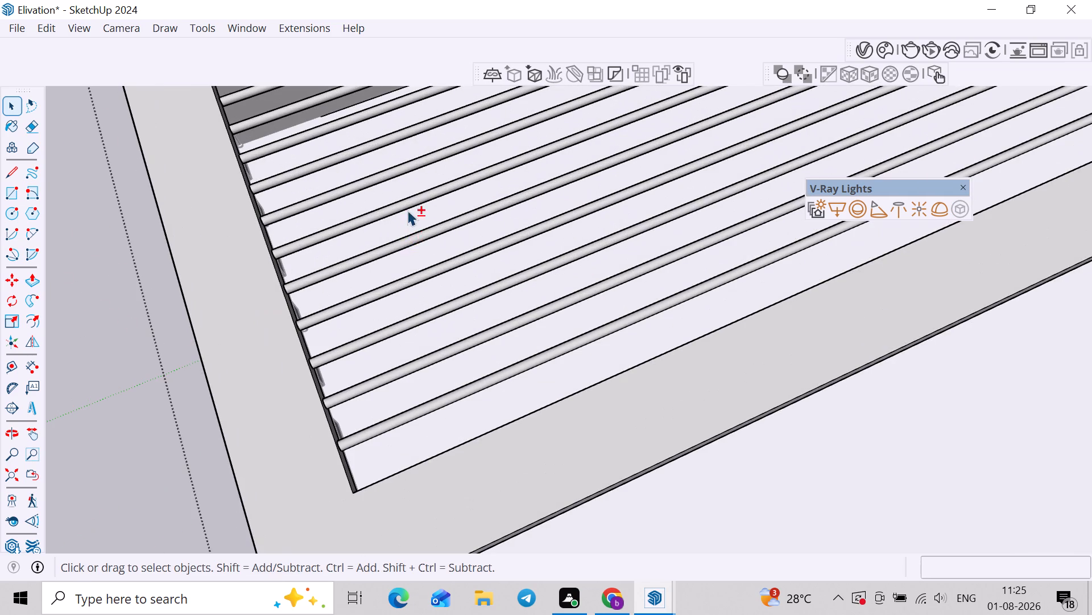
pyautogui.keyDown('shift'); pyautogui.click(407, 210); pyautogui.keyUp('shift')
pyautogui.keyDown('shift'); pyautogui.click(391, 175); pyautogui.keyUp('shift')
pyautogui.keyDown('shift'); pyautogui.click(374, 143); pyautogui.keyUp('shift')
pyautogui.keyDown('shift'); pyautogui.click(354, 115); pyautogui.keyUp('shift')
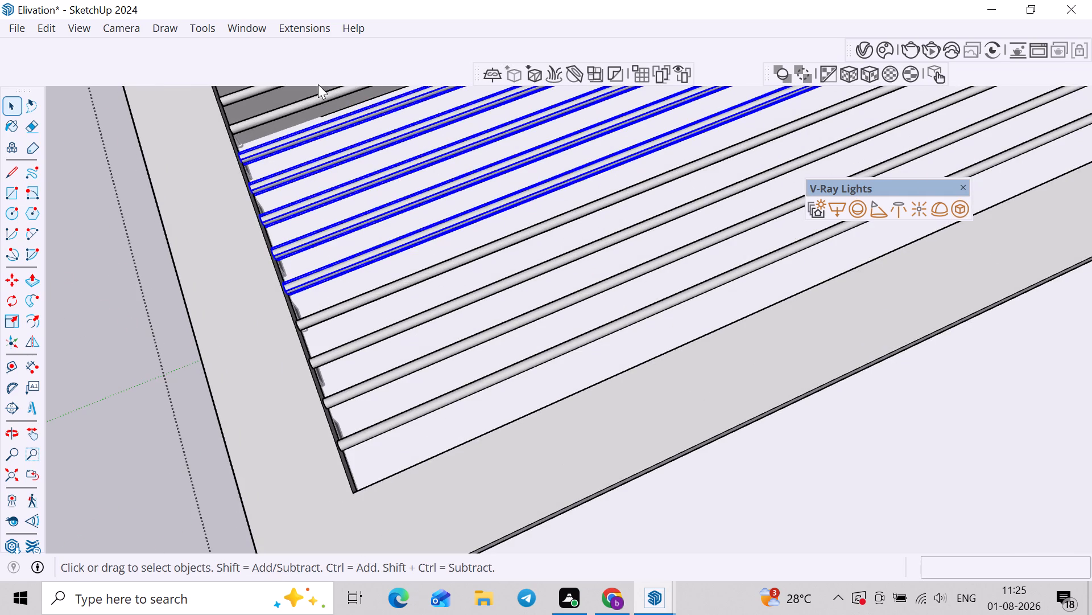
pyautogui.keyDown('shift'); pyautogui.click(317, 93); pyautogui.keyUp('shift')
pyautogui.keyDown('shift'); pyautogui.moveTo(340, 159); pyautogui.dragTo(341, 286, button='middle'); pyautogui.keyUp('shift')
pyautogui.keyDown('shift'); pyautogui.click(317, 186); pyautogui.keyUp('shift')
pyautogui.keyDown('shift'); pyautogui.moveTo(388, 311); pyautogui.dragTo(392, 260, button='middle'); pyautogui.keyUp('shift')
pyautogui.keyDown('shift'); pyautogui.click(420, 363); pyautogui.keyUp('shift')
pyautogui.keyDown('shift'); pyautogui.click(446, 393); pyautogui.keyUp('shift')
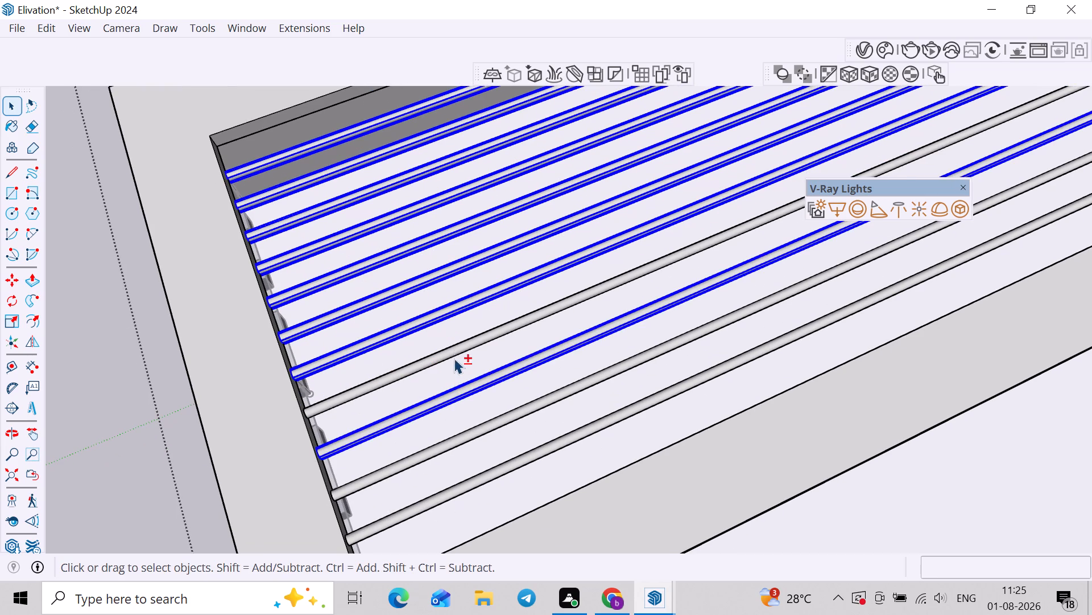
pyautogui.keyDown('shift'); pyautogui.click(454, 345); pyautogui.keyUp('shift')
pyautogui.keyDown('shift'); pyautogui.click(464, 440); pyautogui.keyUp('shift')
pyautogui.keyDown('shift'); pyautogui.click(468, 482); pyautogui.keyUp('shift')
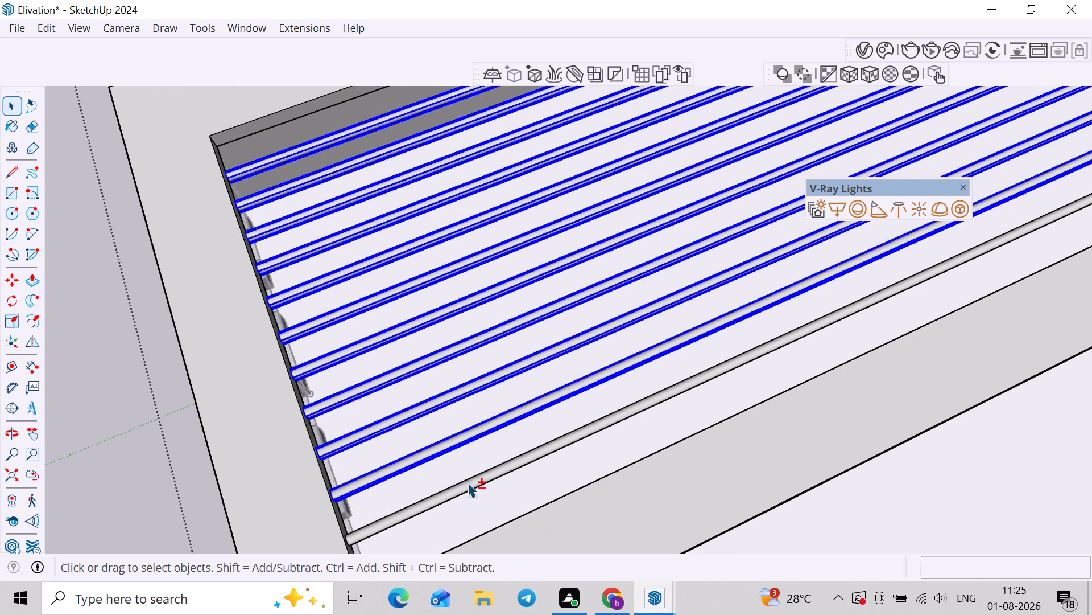
pyautogui.click(871, 53)
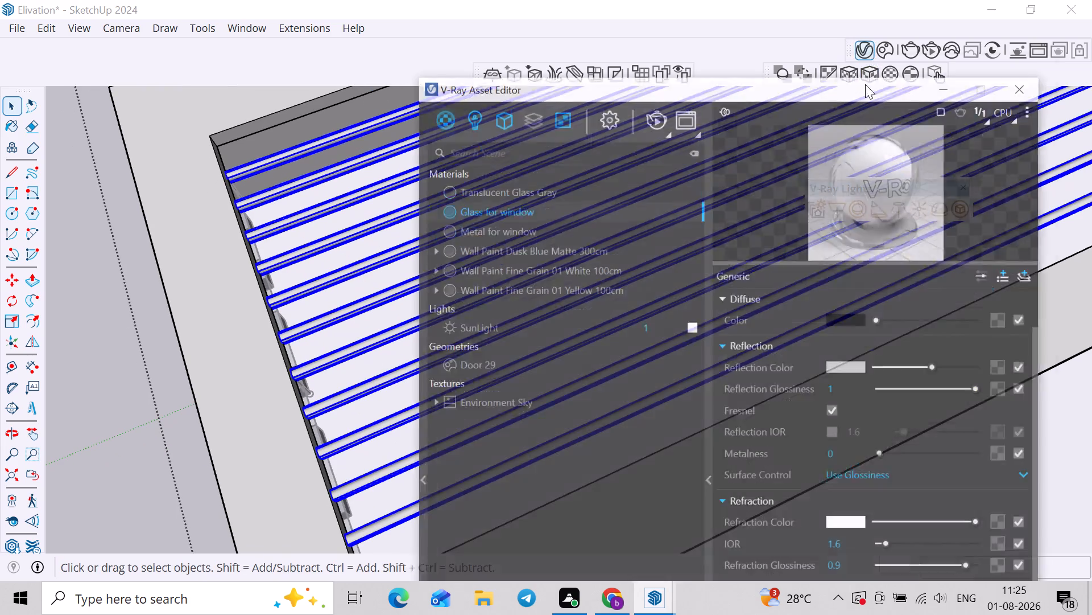
pyautogui.click(523, 207)
pyautogui.rightClick(527, 208)
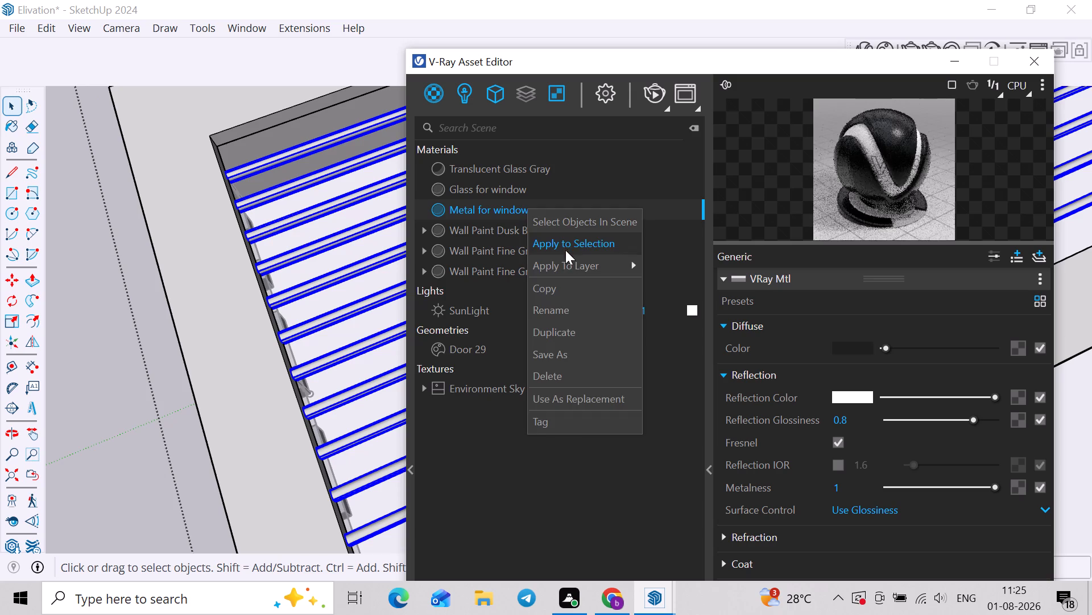
pyautogui.click(571, 247)
pyautogui.click(116, 275)
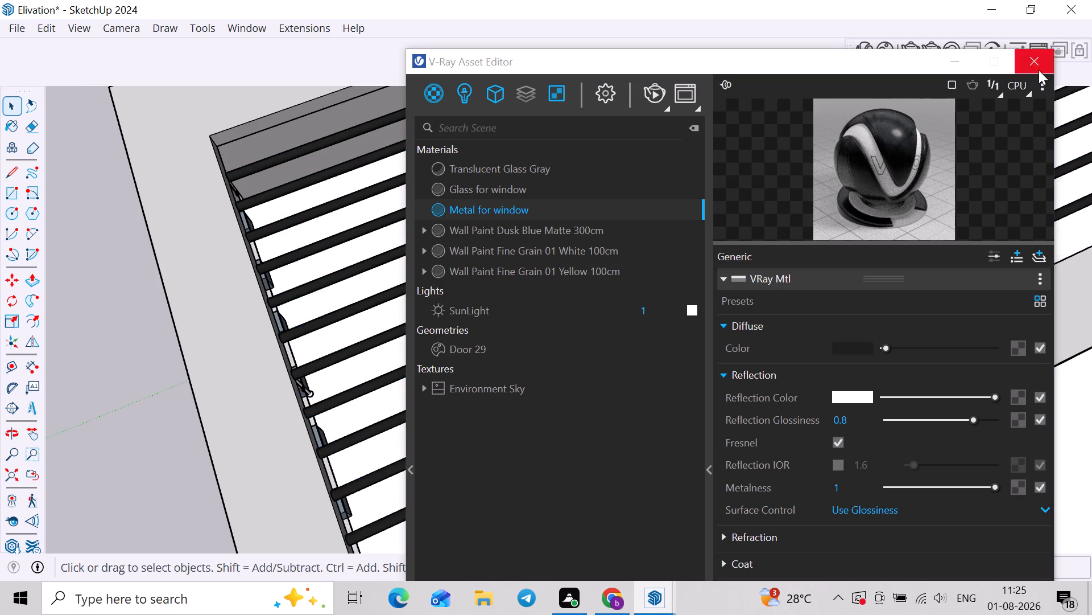
pyautogui.click(1039, 70)
pyautogui.scroll(-7, 795, 275)
pyautogui.click(281, 296)
# Save the model.
pyautogui.moveTo(344, 359); pyautogui.dragTo(590, 204, button='middle')
pyautogui.scroll(-4, 582, 302)
pyautogui.moveTo(598, 296); pyautogui.dragTo(657, 131, button='middle')
pyautogui.scroll(1, 657, 131)
pyautogui.keyDown('shift'); pyautogui.moveTo(680, 243); pyautogui.dragTo(565, 263, button='middle'); pyautogui.keyUp('shift')
pyautogui.hotkey('ctrl', 's')
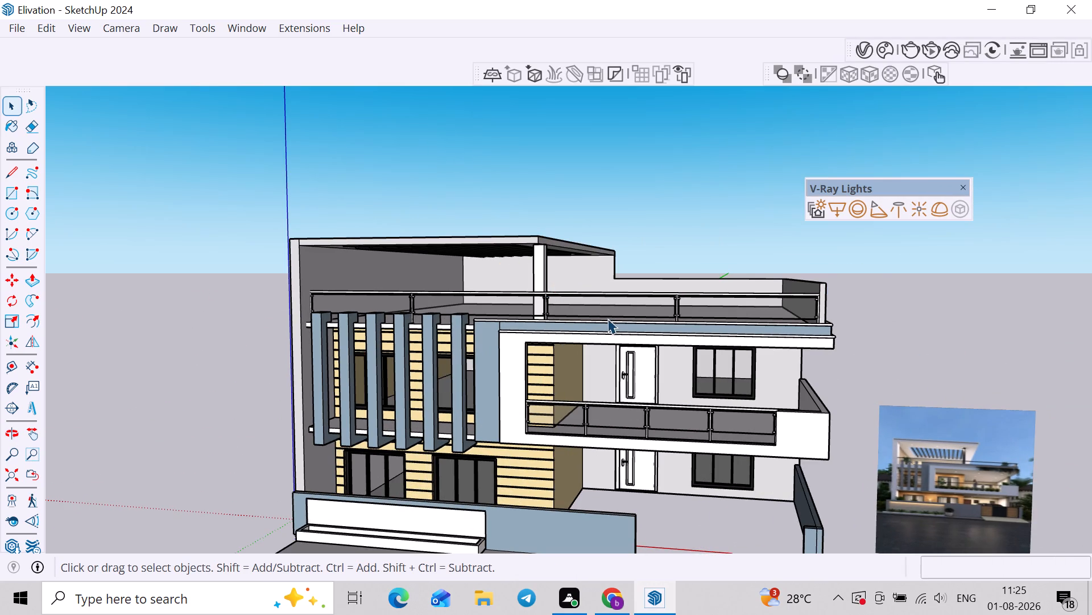
# Apply Wall Paint Fine Grain 01 White 100cm to the front face of the upper-floor balcony frame.
pyautogui.doubleClick(516, 352)
pyautogui.scroll(4, 517, 352)
pyautogui.click(518, 352)
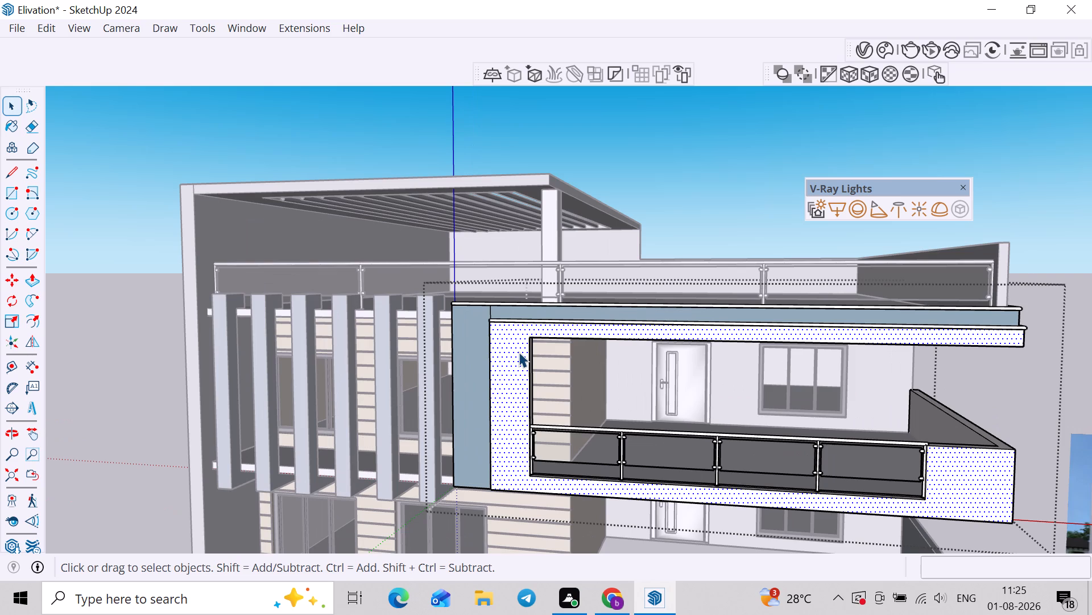
pyautogui.click(867, 46)
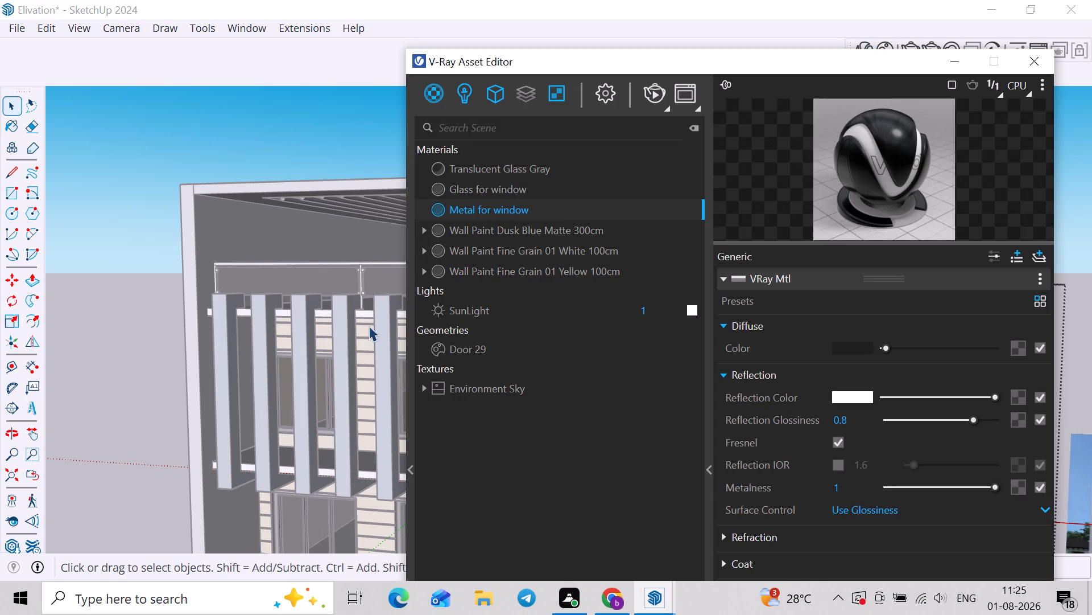
pyautogui.click(497, 237)
pyautogui.click(525, 263)
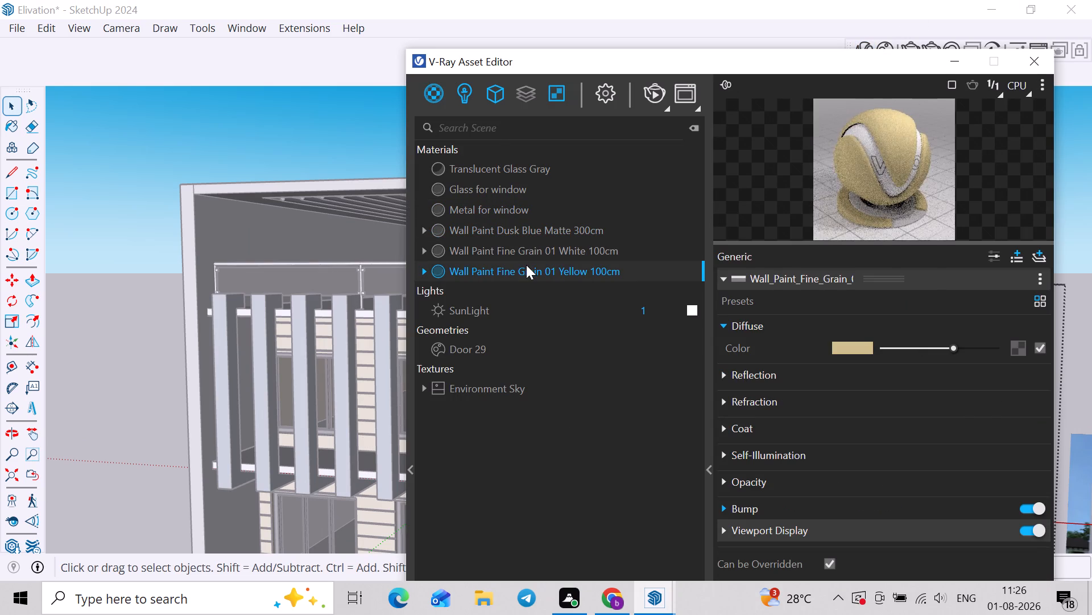
pyautogui.click(532, 257)
pyautogui.rightClick(532, 257)
pyautogui.click(561, 288)
pyautogui.click(317, 95)
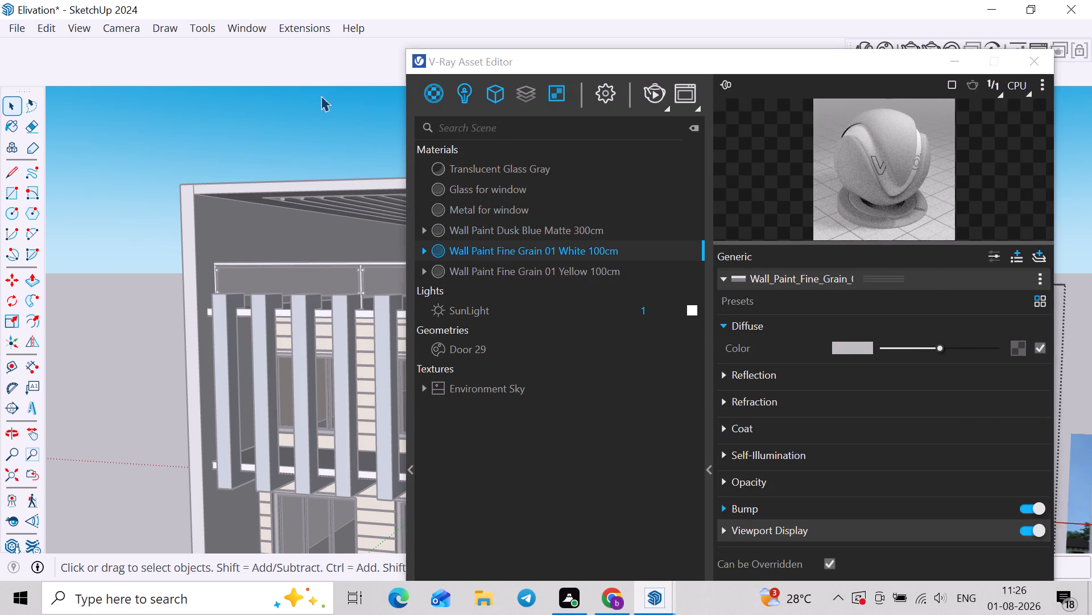
pyautogui.click(942, 52)
# Examine the reference image beside the house and compare its facade details with the model.
pyautogui.scroll(-4, 385, 308)
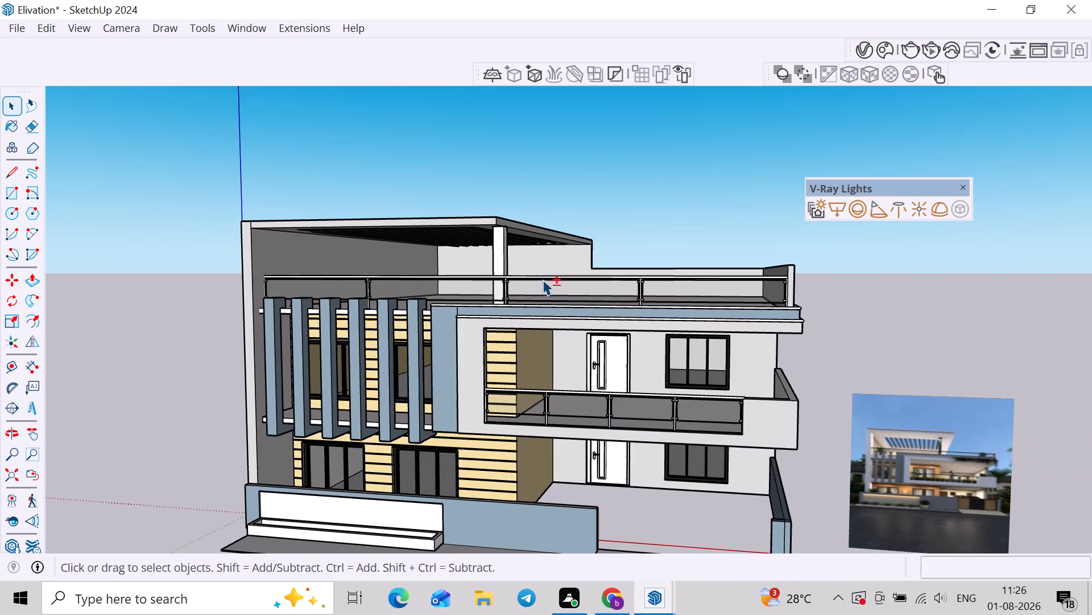
pyautogui.keyDown('shift'); pyautogui.moveTo(541, 280); pyautogui.dragTo(378, 215, button='middle'); pyautogui.keyUp('shift')
pyautogui.scroll(9, 744, 404)
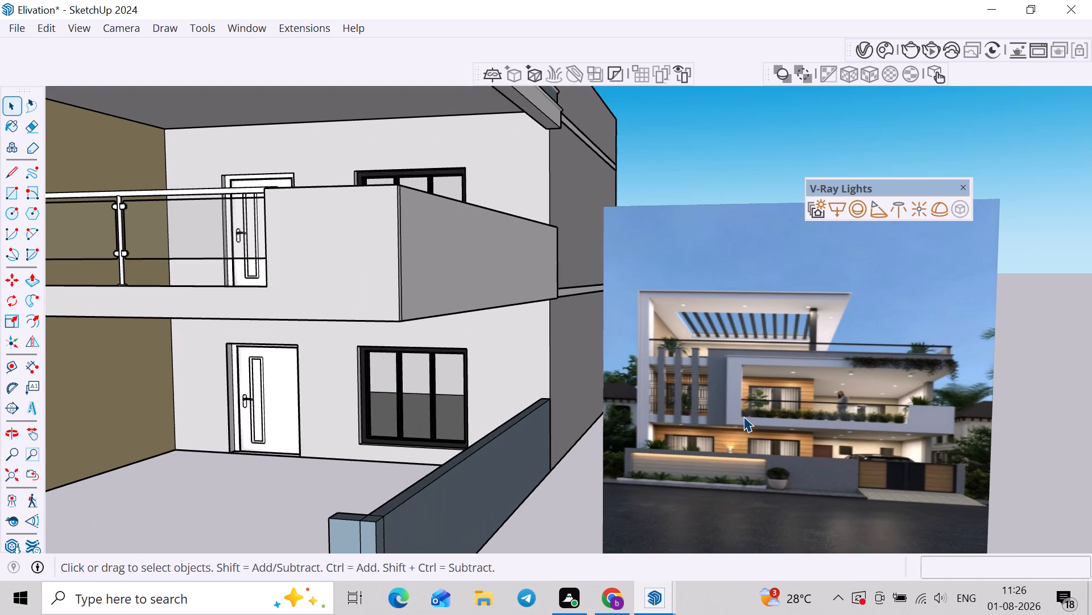
pyautogui.scroll(3, 783, 442)
pyautogui.scroll(-16, 783, 443)
pyautogui.moveTo(736, 390); pyautogui.dragTo(629, 436, button='middle')
pyautogui.scroll(2, 771, 380)
pyautogui.click(773, 380)
pyautogui.moveTo(668, 418); pyautogui.dragTo(780, 376, button='middle')
pyautogui.scroll(2, 758, 362)
pyautogui.click(754, 359)
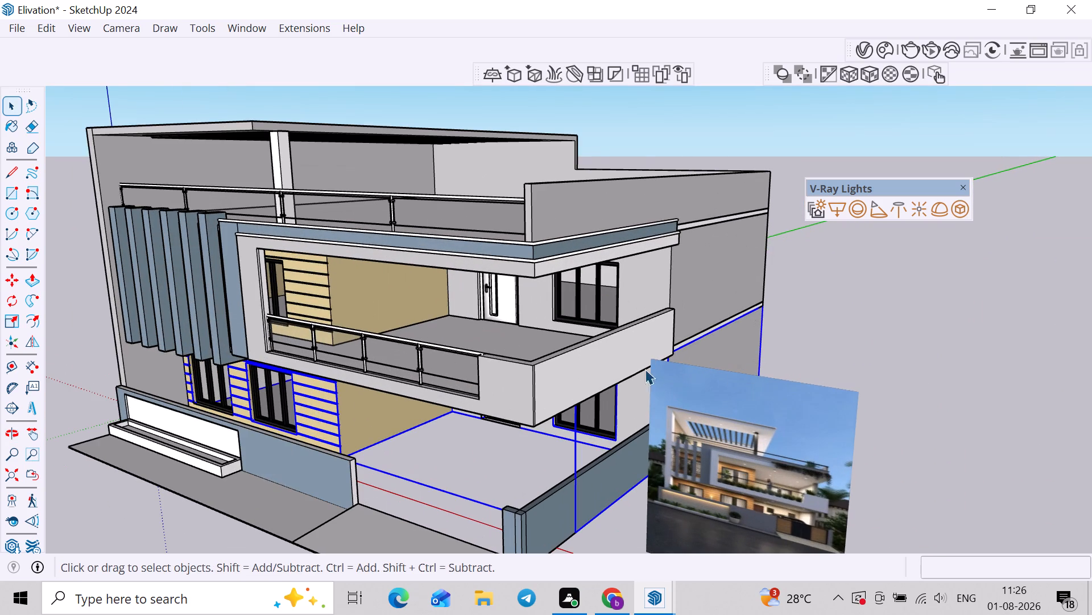
# Search the online Chaos Cosmos library for "curtain".
pyautogui.click(882, 51)
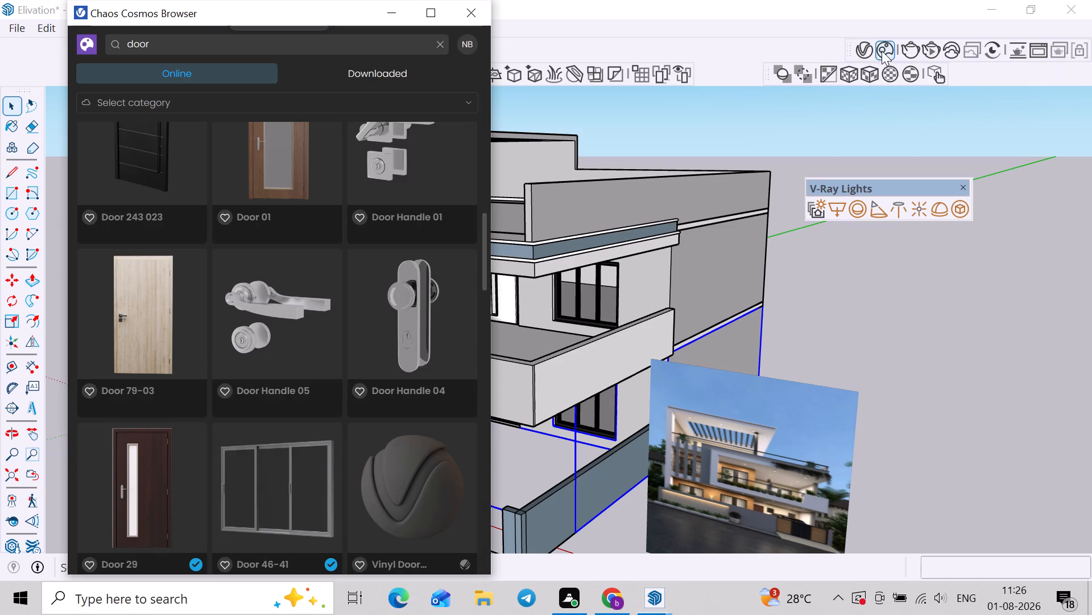
pyautogui.doubleClick(263, 44)
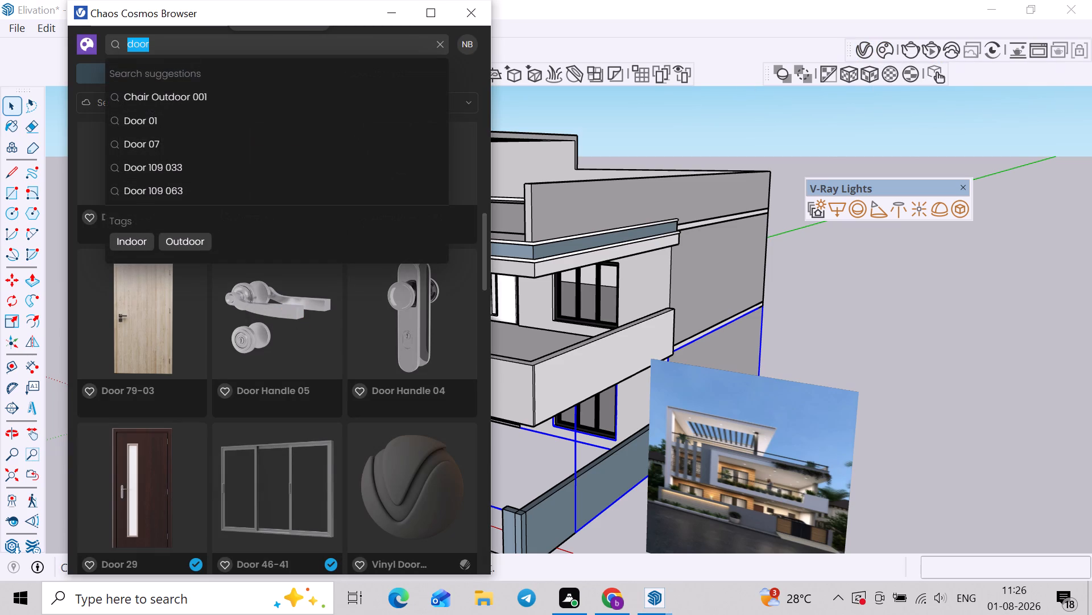
pyautogui.press('c')
pyautogui.write('urt')
pyautogui.press('a')
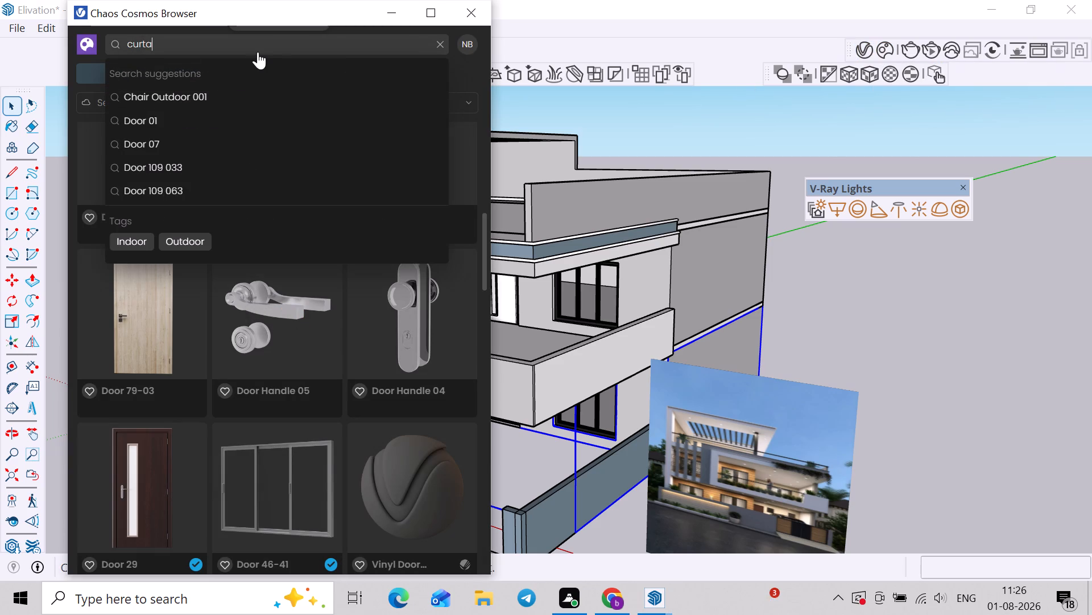
pyautogui.write('in')
pyautogui.press('Return')
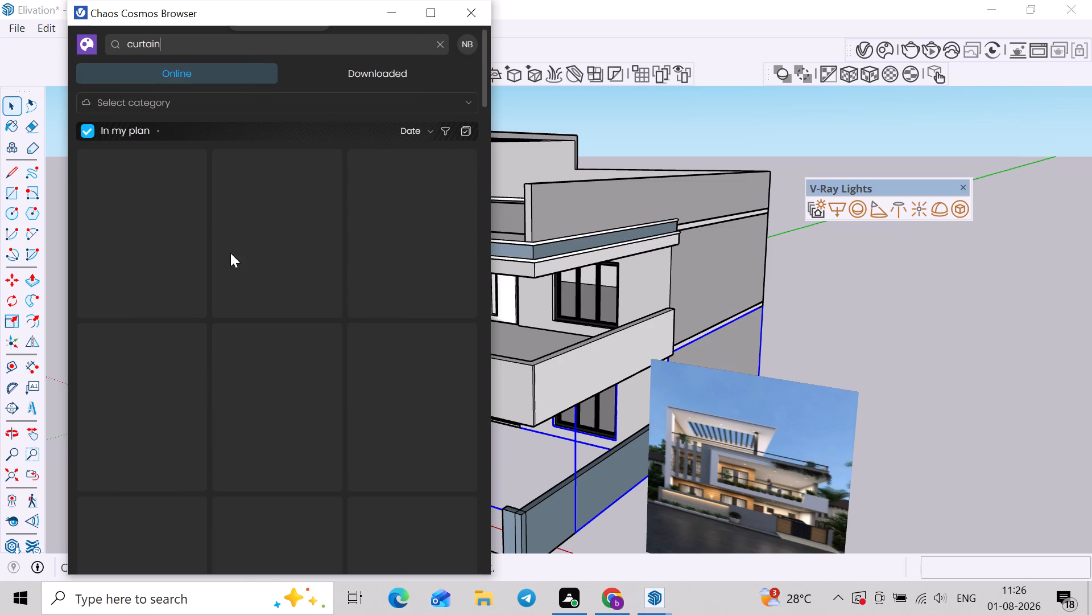
# Isolate the ground-floor four-pane window component beside the wood-slat wall from the rest of the house.
pyautogui.scroll(-3, 266, 325)
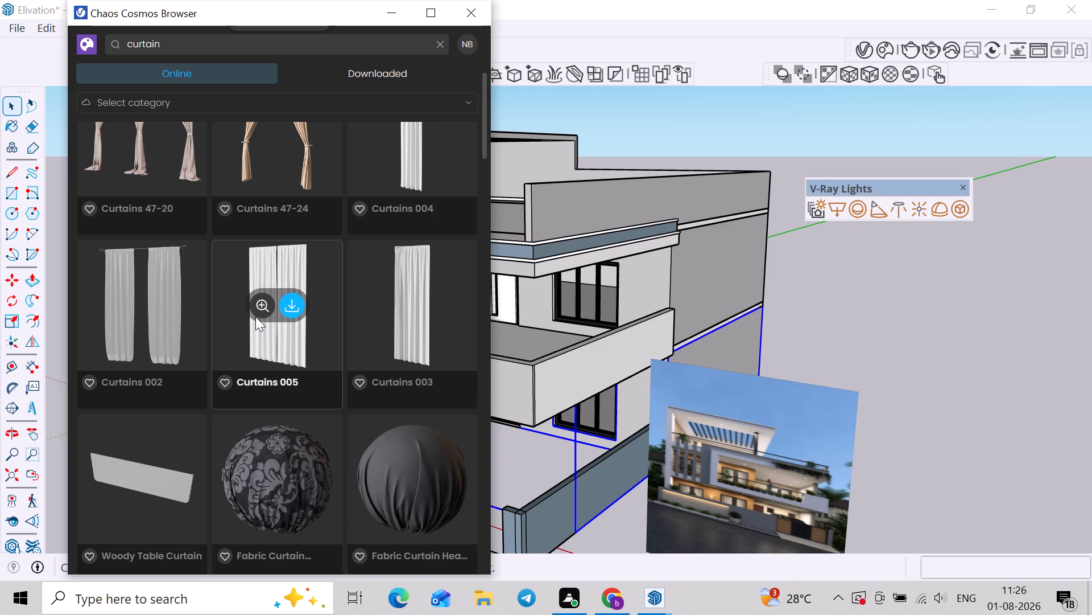
pyautogui.click(490, 10)
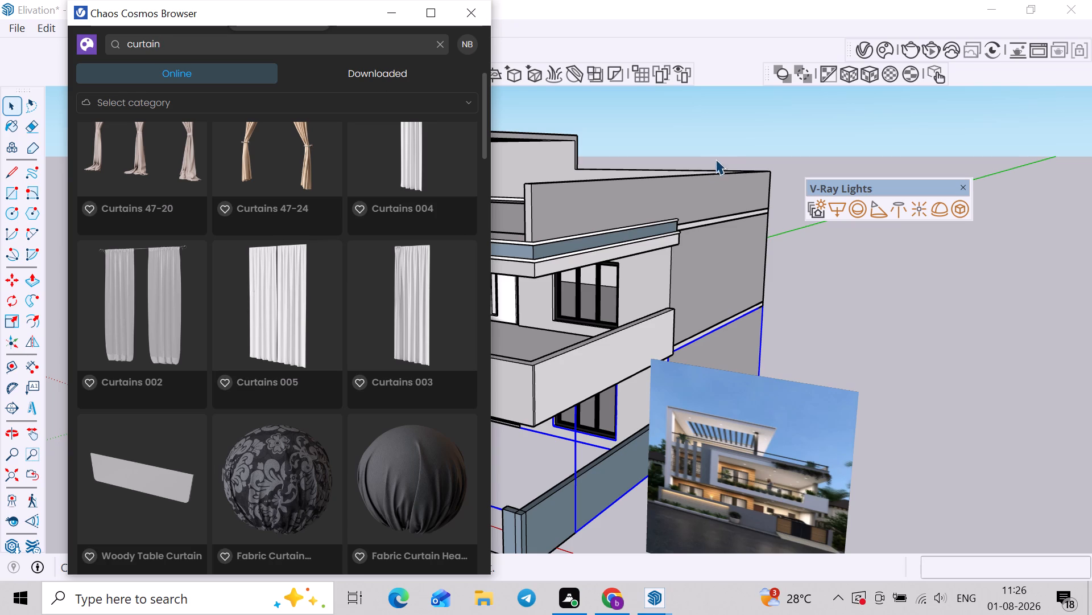
pyautogui.moveTo(315, 17); pyautogui.dragTo(715, 87)
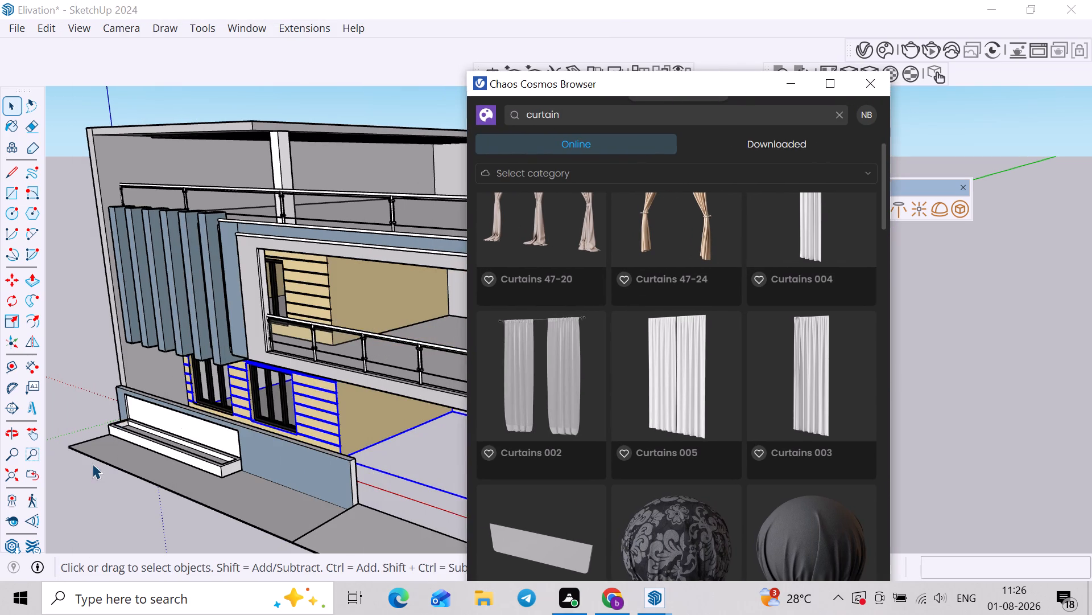
pyautogui.click(92, 464)
pyautogui.scroll(2, 246, 385)
pyautogui.click(277, 387)
pyautogui.click(278, 386)
pyautogui.click(53, 520)
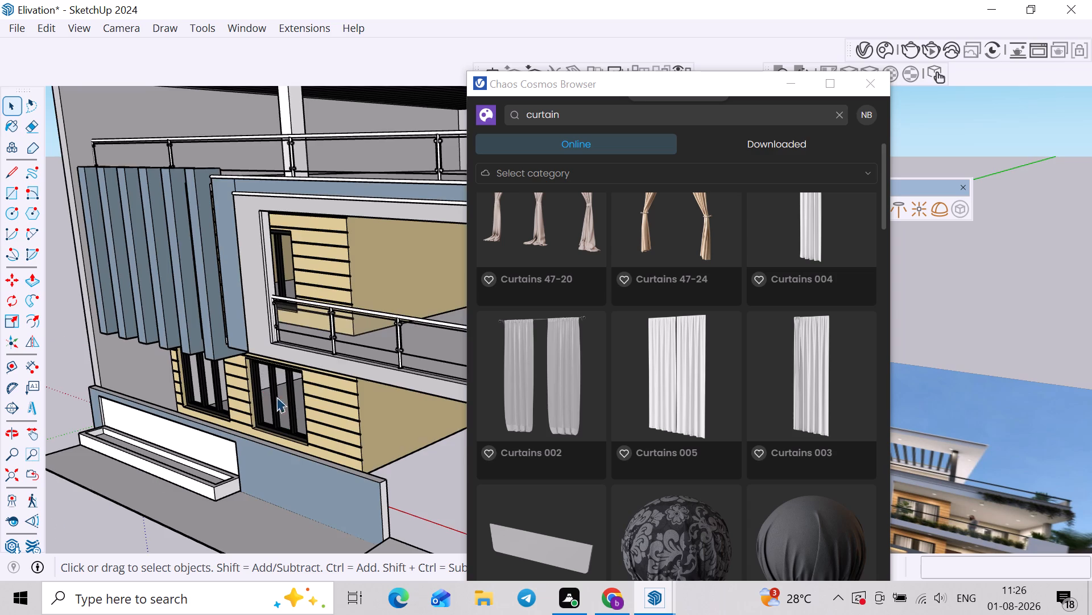
pyautogui.click(251, 403)
pyautogui.click(278, 396)
pyautogui.rightClick(278, 395)
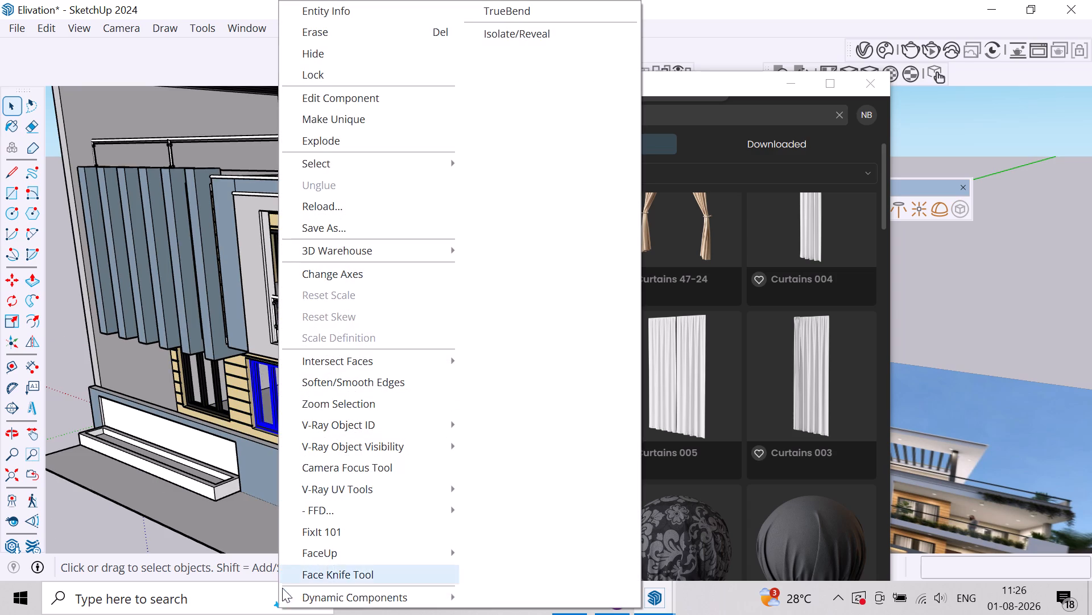
pyautogui.click(511, 29)
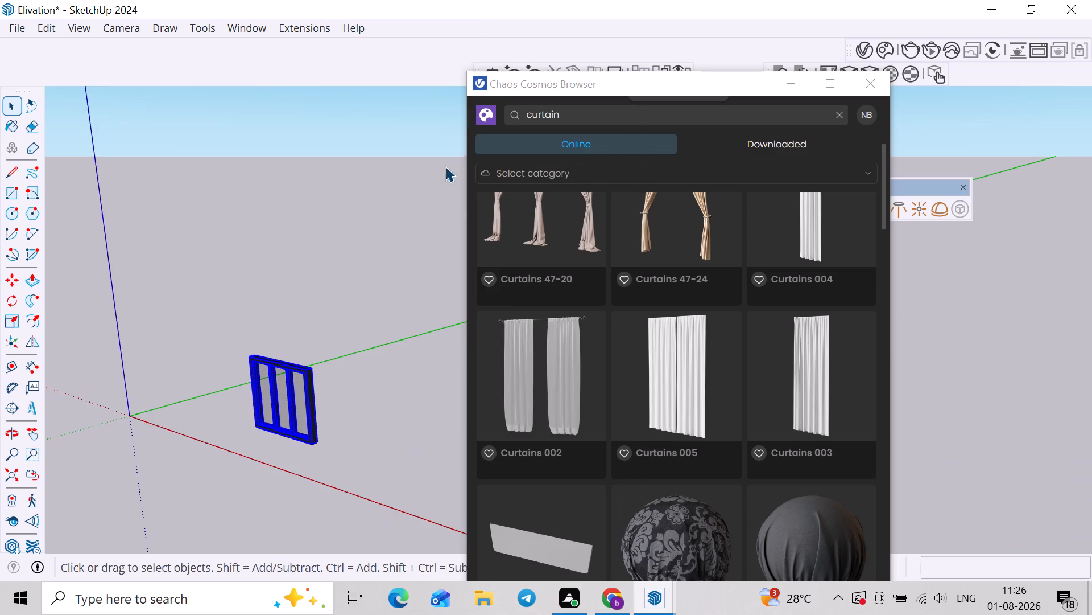
# Open the isolated window component for editing, download Cosmos asset Curtains 002 and place it beside the window frame.
pyautogui.scroll(5, 271, 419)
pyautogui.doubleClick(310, 374)
pyautogui.moveTo(333, 363); pyautogui.dragTo(182, 387, button='middle')
pyautogui.scroll(3, 428, 340)
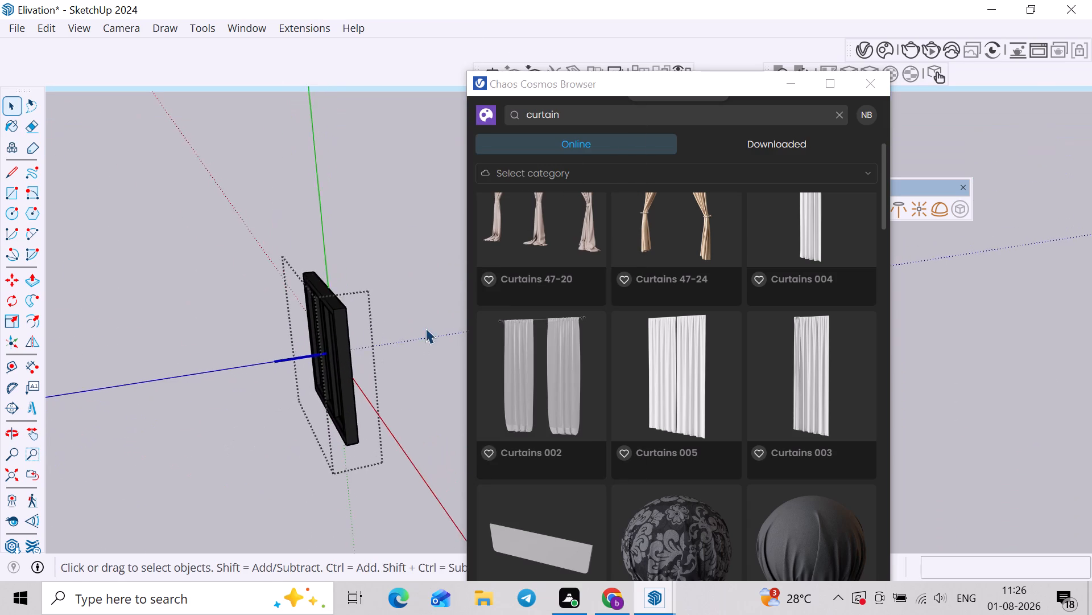
pyautogui.scroll(2, 425, 328)
pyautogui.moveTo(381, 333); pyautogui.dragTo(96, 360, button='middle')
pyautogui.scroll(5, 430, 362)
pyautogui.scroll(-2, 542, 431)
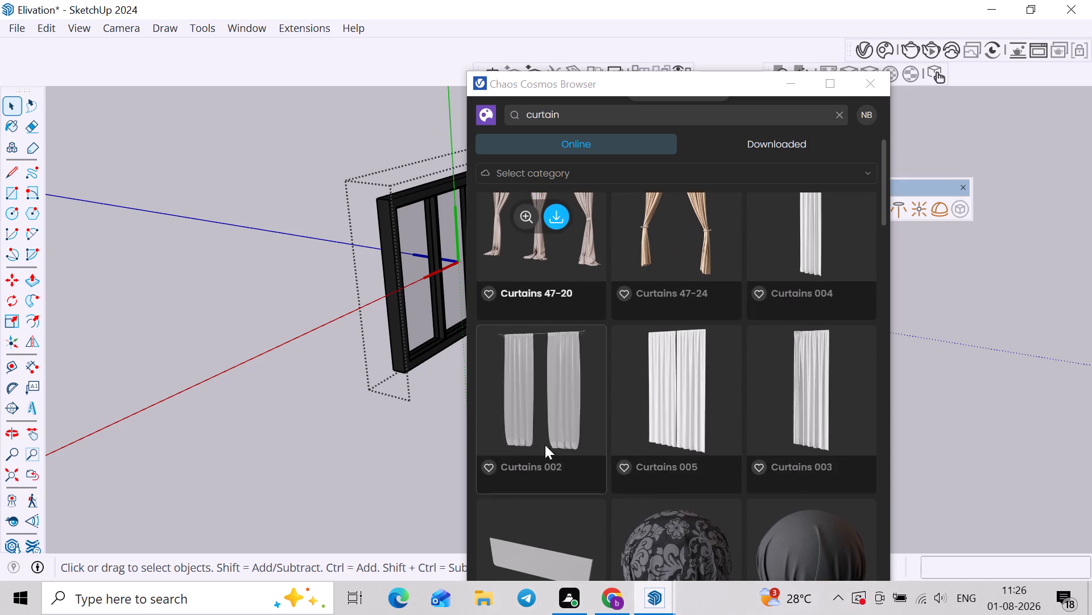
pyautogui.scroll(-2, 557, 453)
pyautogui.click(555, 210)
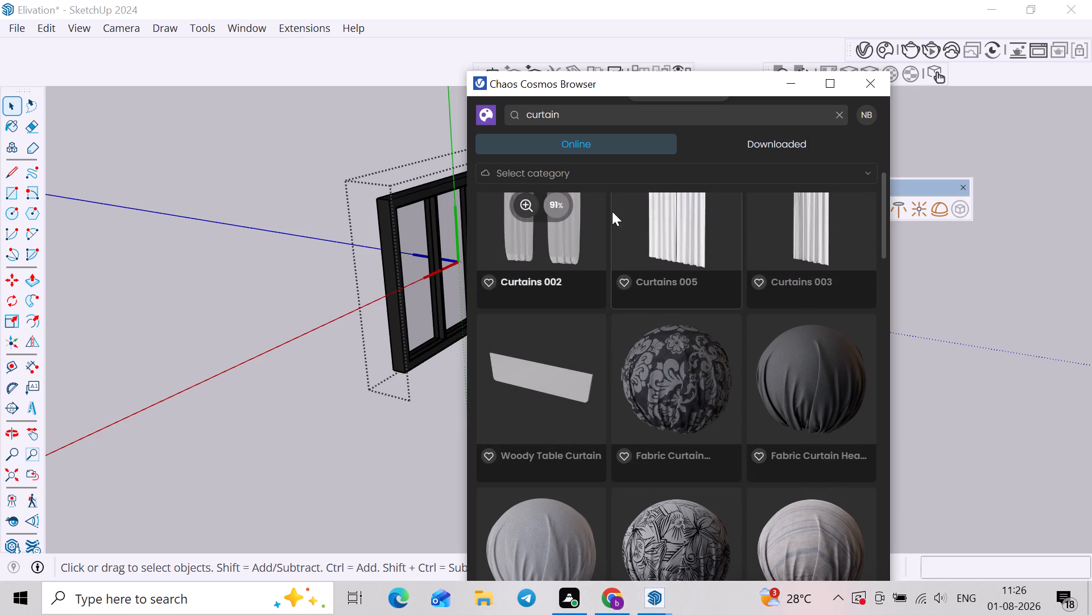
pyautogui.click(561, 215)
pyautogui.scroll(-3, 301, 359)
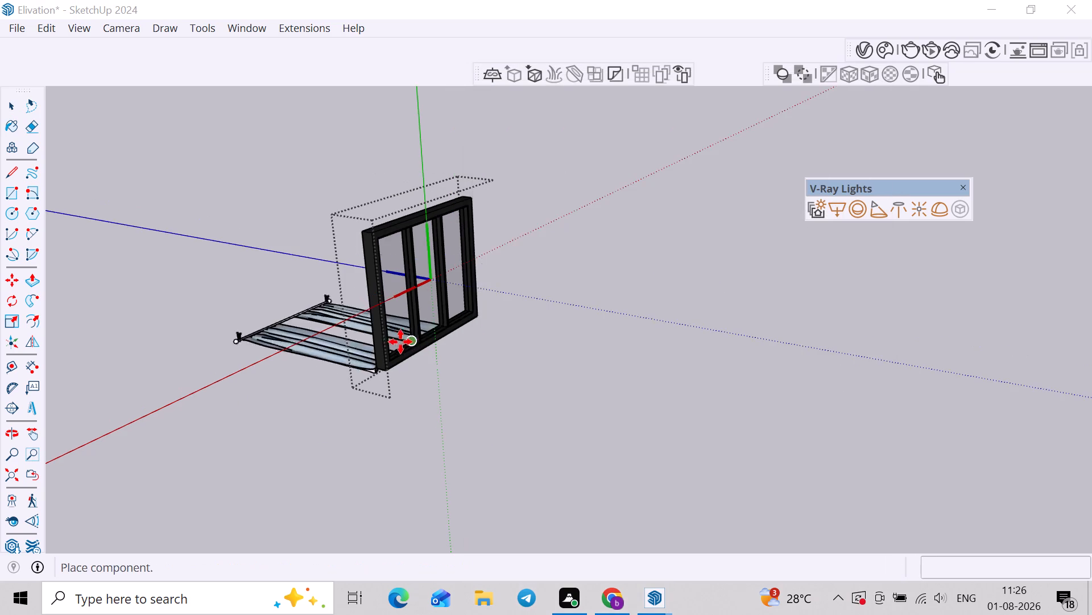
pyautogui.keyDown('shift'); pyautogui.moveTo(393, 341); pyautogui.dragTo(293, 386, button='middle'); pyautogui.keyUp('shift')
pyautogui.click(471, 399)
# Rotate the placed curtains 90 degrees about the red axis so they stand upright, parallel to the window.
pyautogui.press('space')
pyautogui.write('q')
pyautogui.press('Right')
pyautogui.moveTo(404, 420); pyautogui.dragTo(461, 397, button='middle')
pyautogui.keyDown('shift'); pyautogui.moveTo(385, 403); pyautogui.dragTo(262, 409, button='middle'); pyautogui.keyUp('shift')
pyautogui.scroll(2, 315, 443)
pyautogui.press('q')
pyautogui.press('Right')
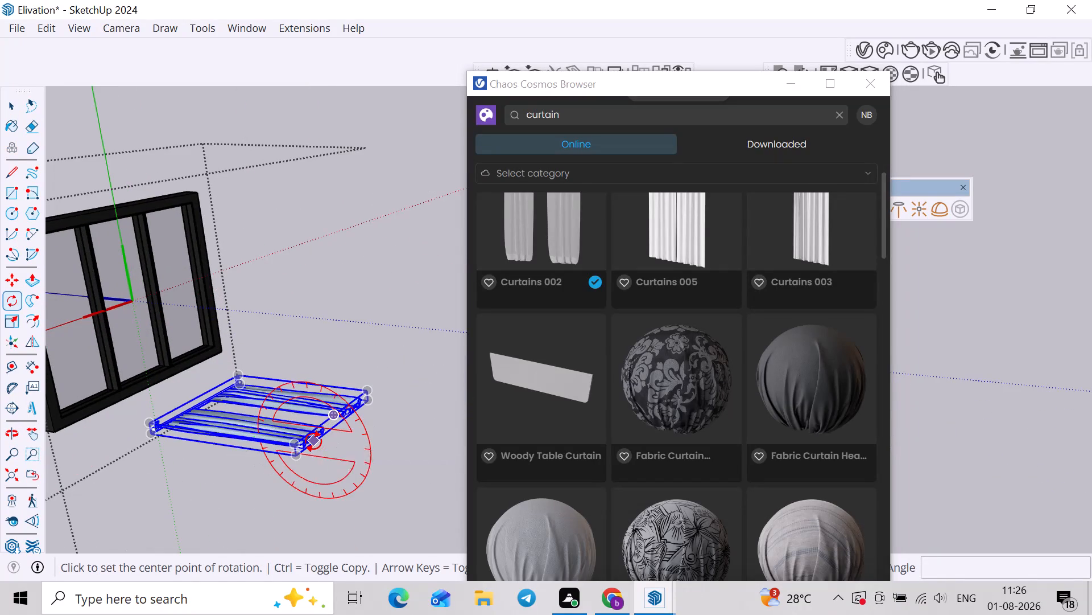
pyautogui.press('Left')
pyautogui.press('Right')
pyautogui.click(309, 441)
pyautogui.click(258, 435)
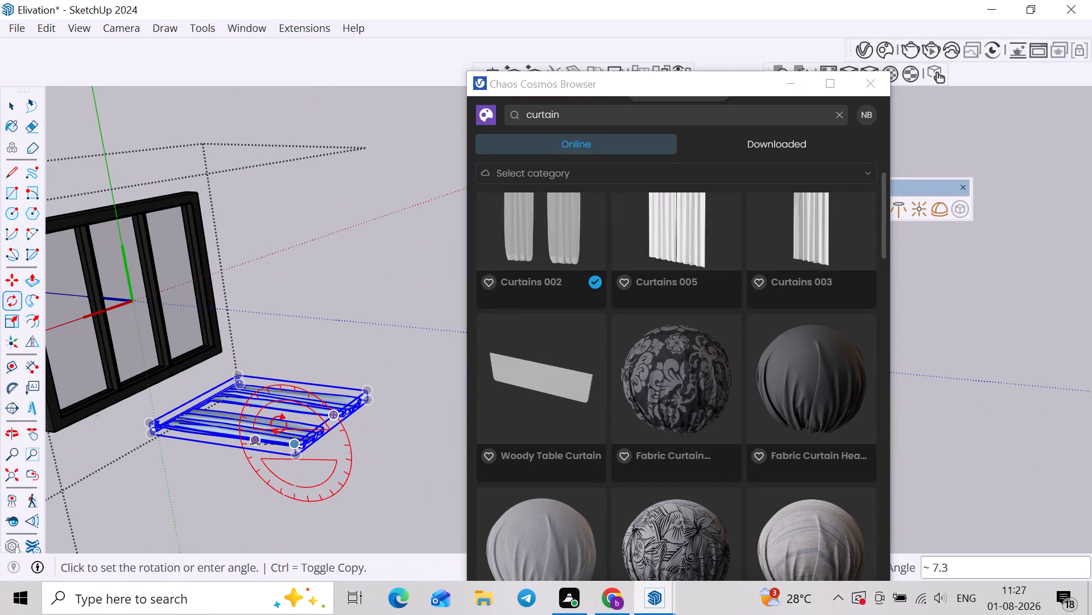
pyautogui.press('1')
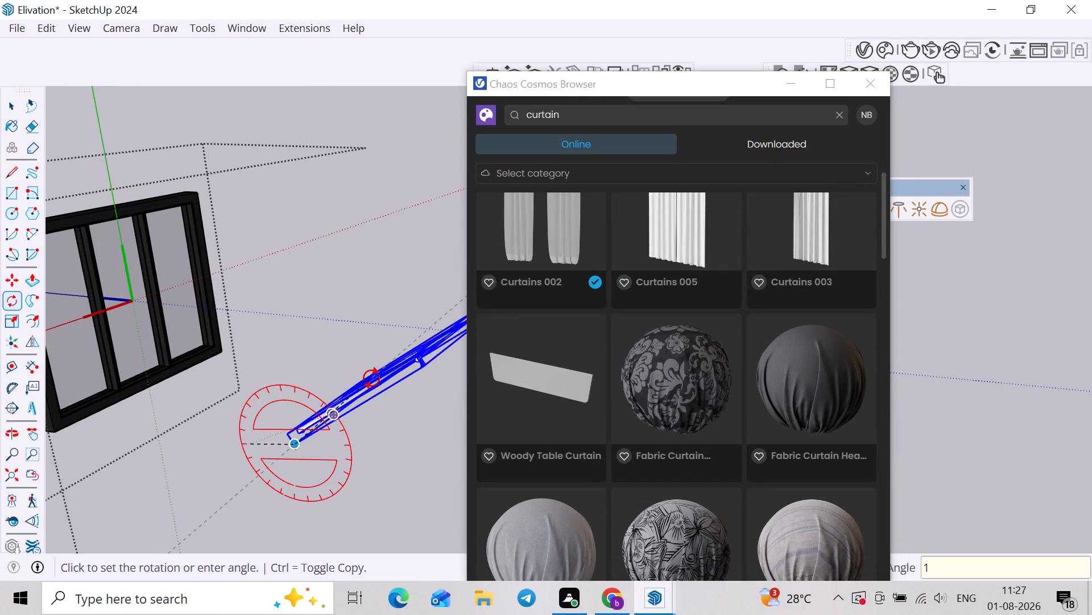
pyautogui.press('BackSpace')
pyautogui.write('90')
pyautogui.press('Return')
# Move the curtains by their top corner onto the top corner of the window frame.
pyautogui.moveTo(291, 384); pyautogui.dragTo(324, 376, button='middle')
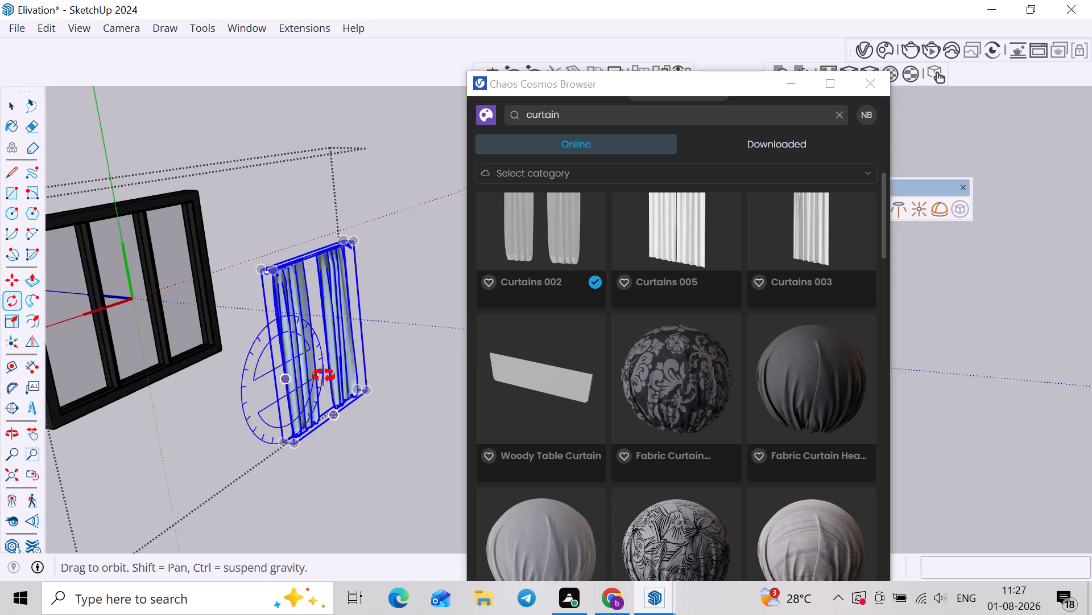
pyautogui.moveTo(324, 376); pyautogui.dragTo(352, 372, button='middle')
pyautogui.press('space')
pyautogui.press('m')
pyautogui.click(282, 282)
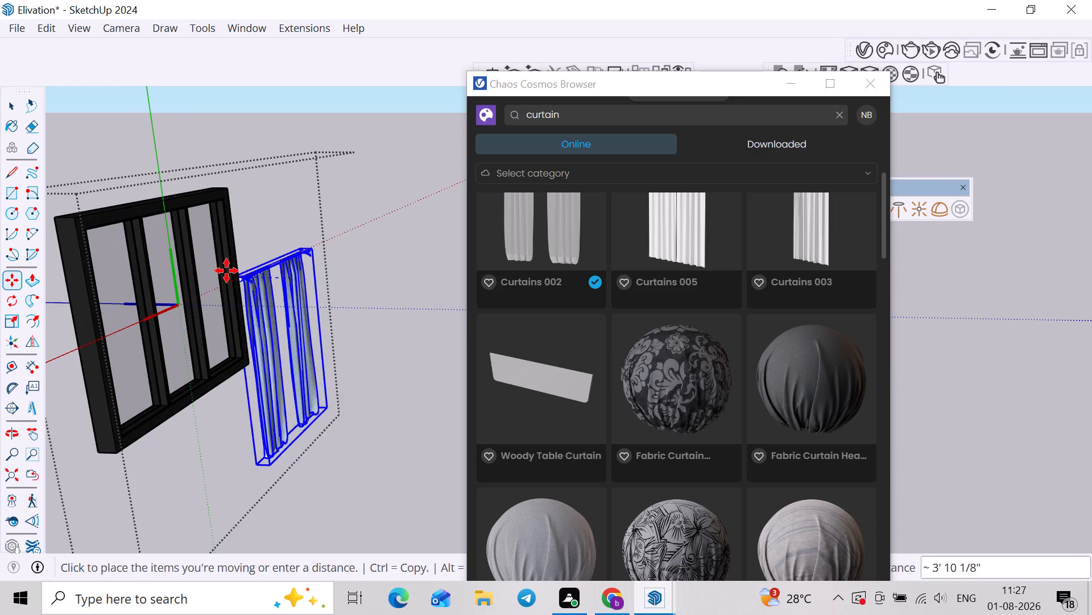
pyautogui.moveTo(237, 276); pyautogui.dragTo(416, 323, button='middle')
pyautogui.scroll(2, 320, 249)
pyautogui.click(346, 293)
# Shift the curtains about 7 inches through the frame's depth to the window's inner side, and close the component.
pyautogui.scroll(1, 338, 317)
pyautogui.moveTo(340, 330); pyautogui.dragTo(400, 366, button='middle')
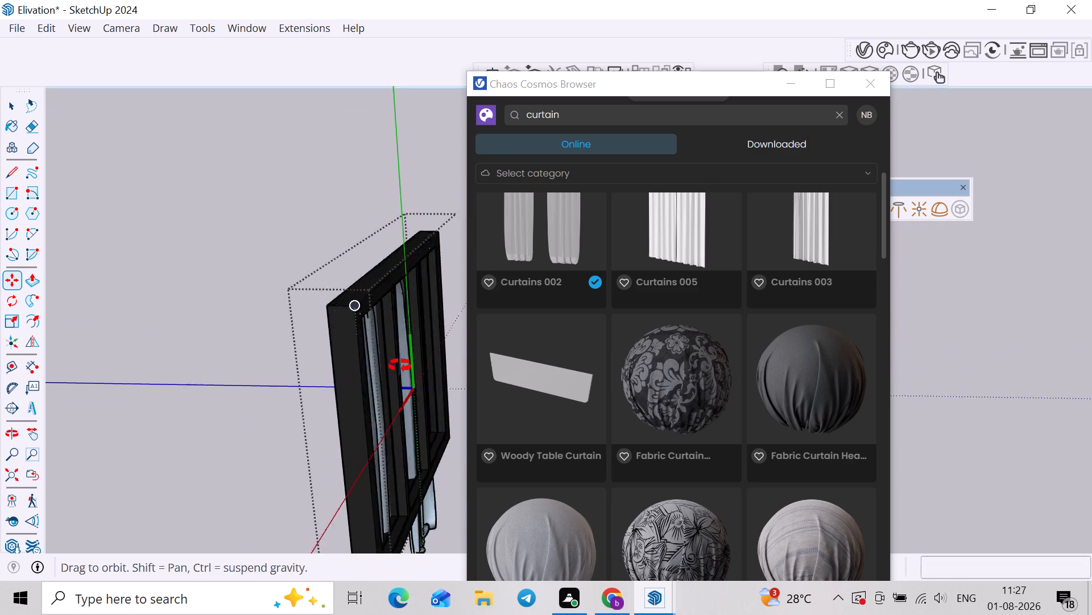
pyautogui.moveTo(400, 366); pyautogui.dragTo(446, 364, button='middle')
pyautogui.scroll(2, 409, 342)
pyautogui.keyDown('shift'); pyautogui.moveTo(413, 337); pyautogui.dragTo(167, 288, button='middle'); pyautogui.keyUp('shift')
pyautogui.scroll(1, 209, 316)
pyautogui.moveTo(219, 321); pyautogui.dragTo(309, 351, button='middle')
pyautogui.scroll(2, 235, 348)
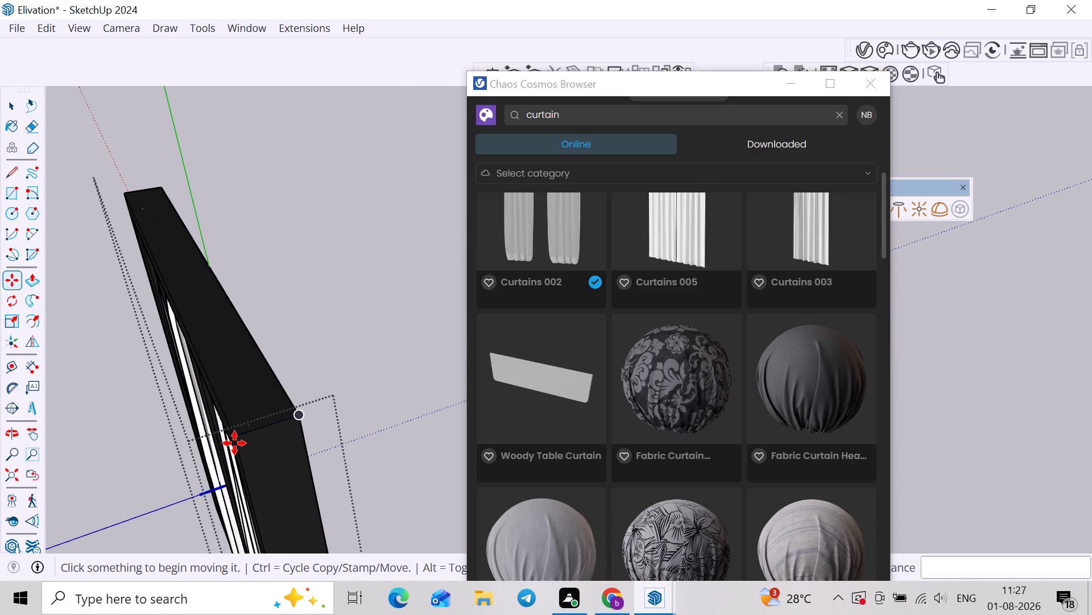
pyautogui.moveTo(254, 439); pyautogui.dragTo(402, 365, button='middle')
pyautogui.press('space')
pyautogui.click(319, 432)
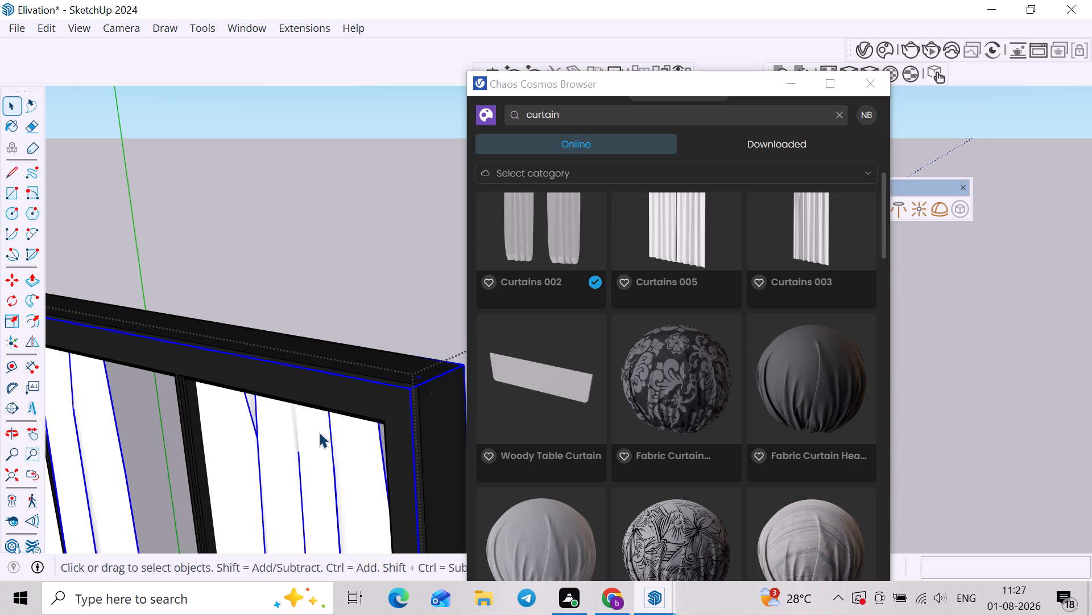
pyautogui.press('m')
pyautogui.click(410, 387)
pyautogui.keyDown('shift'); pyautogui.moveTo(410, 387); pyautogui.dragTo(227, 446, button='middle'); pyautogui.keyUp('shift')
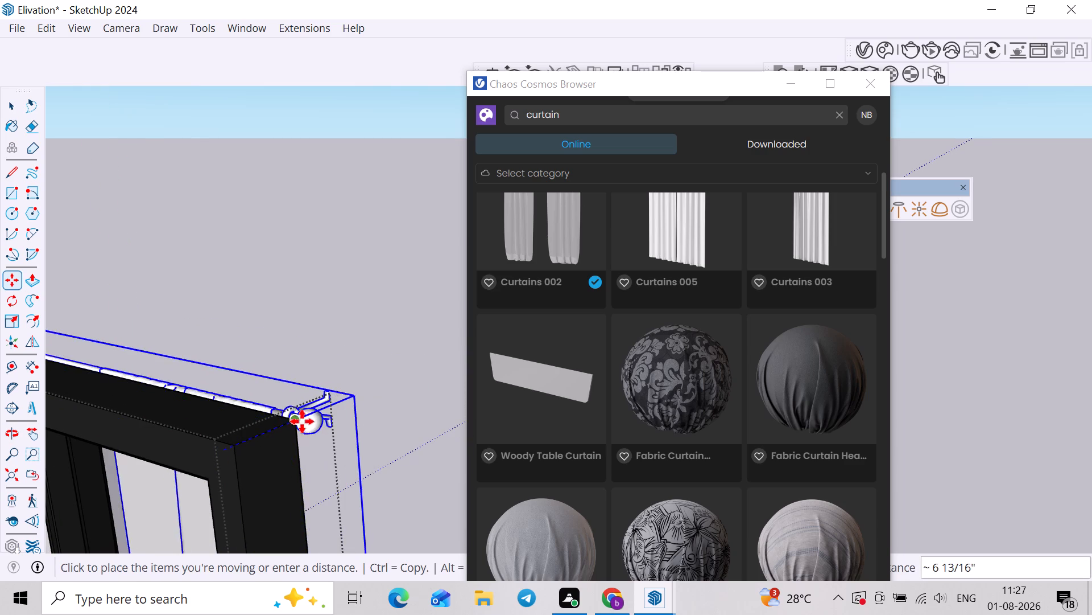
pyautogui.click(295, 423)
pyautogui.press('space')
pyautogui.click(373, 300)
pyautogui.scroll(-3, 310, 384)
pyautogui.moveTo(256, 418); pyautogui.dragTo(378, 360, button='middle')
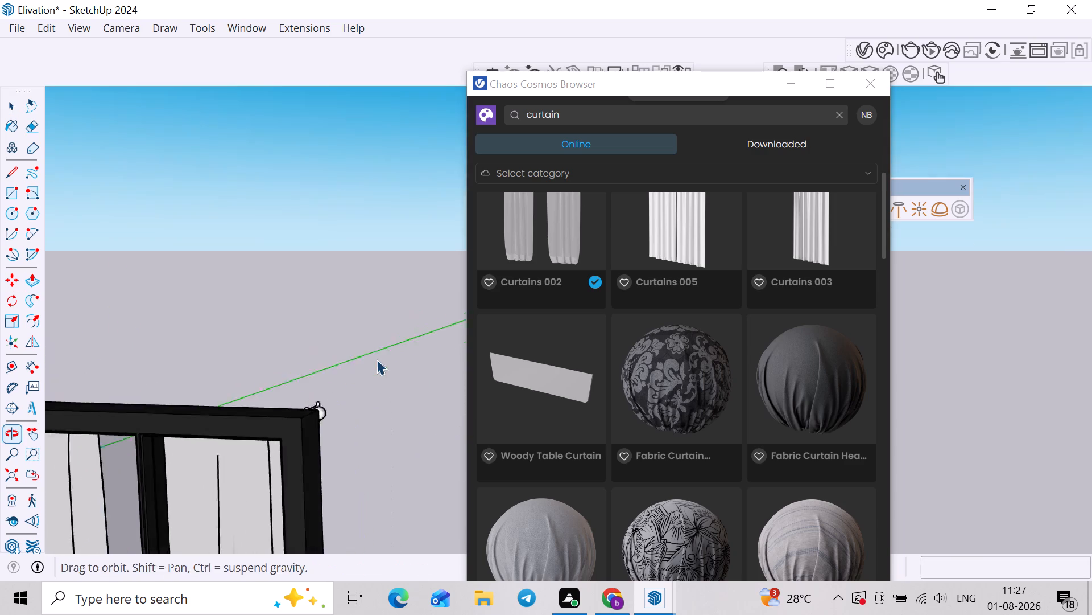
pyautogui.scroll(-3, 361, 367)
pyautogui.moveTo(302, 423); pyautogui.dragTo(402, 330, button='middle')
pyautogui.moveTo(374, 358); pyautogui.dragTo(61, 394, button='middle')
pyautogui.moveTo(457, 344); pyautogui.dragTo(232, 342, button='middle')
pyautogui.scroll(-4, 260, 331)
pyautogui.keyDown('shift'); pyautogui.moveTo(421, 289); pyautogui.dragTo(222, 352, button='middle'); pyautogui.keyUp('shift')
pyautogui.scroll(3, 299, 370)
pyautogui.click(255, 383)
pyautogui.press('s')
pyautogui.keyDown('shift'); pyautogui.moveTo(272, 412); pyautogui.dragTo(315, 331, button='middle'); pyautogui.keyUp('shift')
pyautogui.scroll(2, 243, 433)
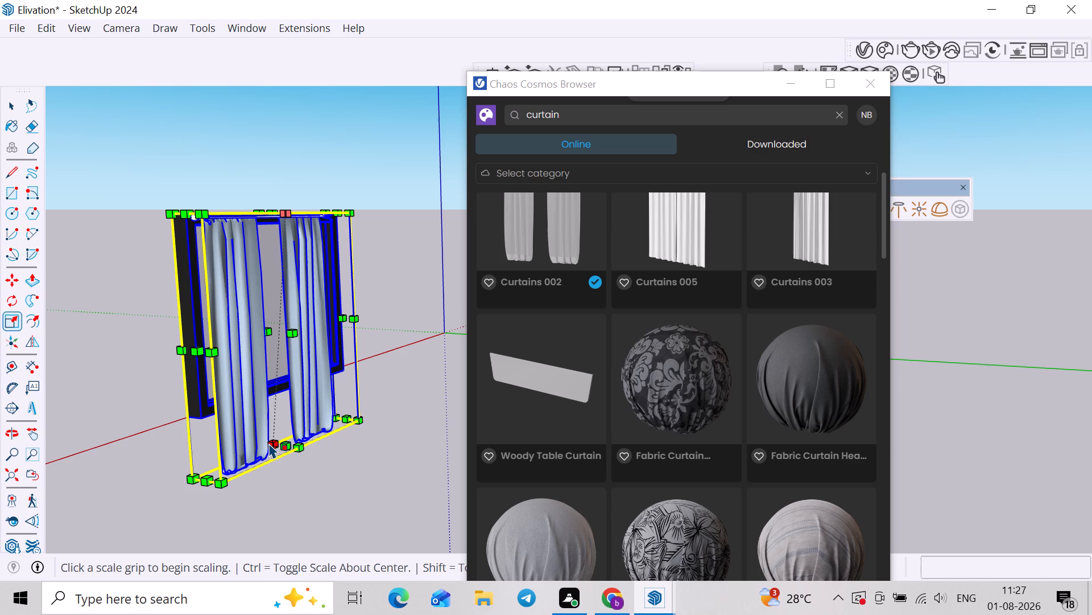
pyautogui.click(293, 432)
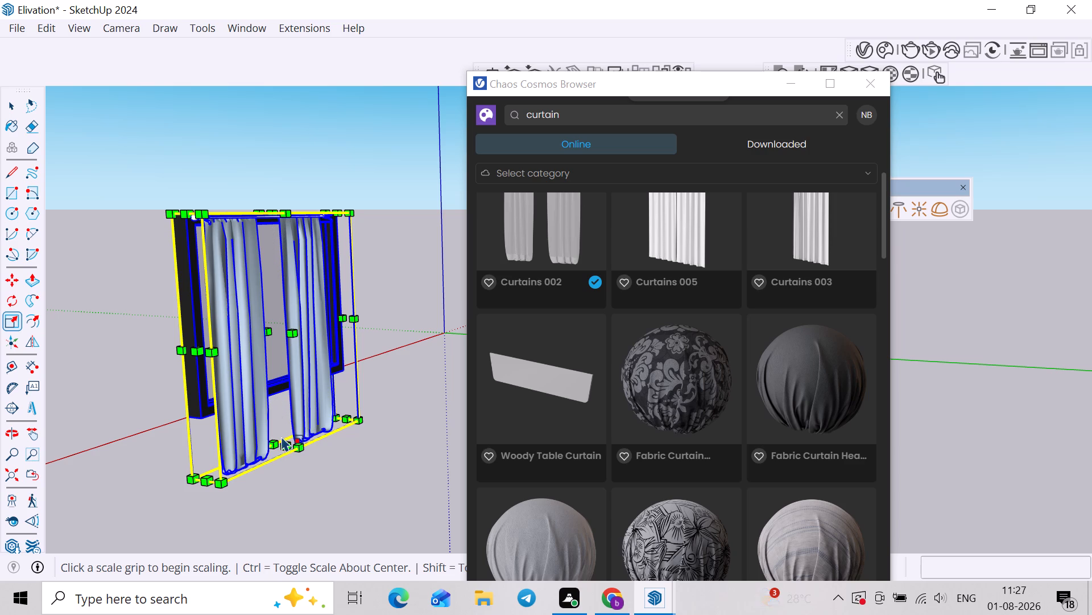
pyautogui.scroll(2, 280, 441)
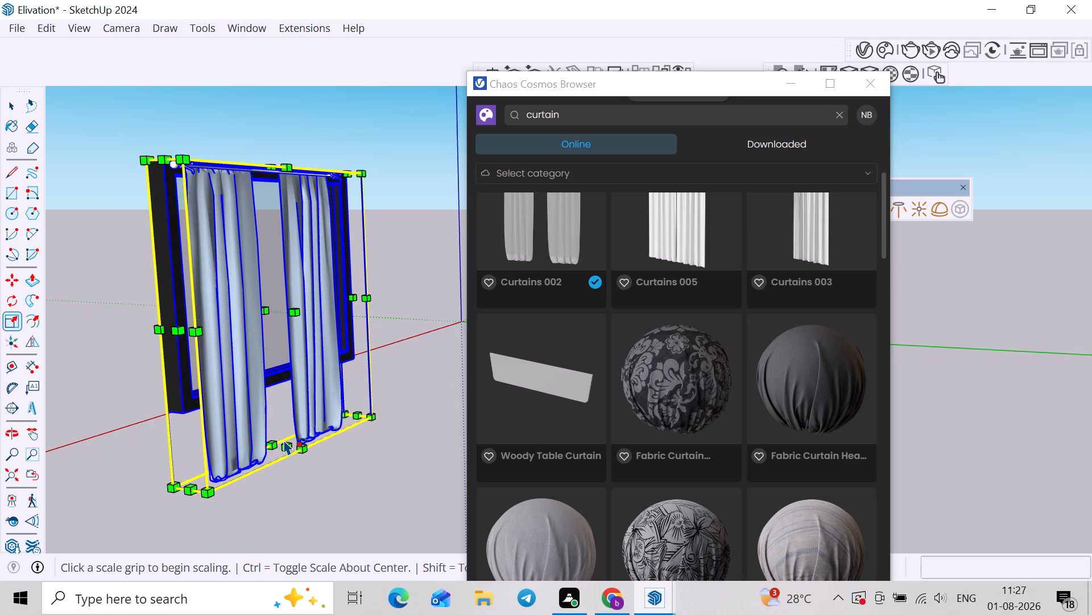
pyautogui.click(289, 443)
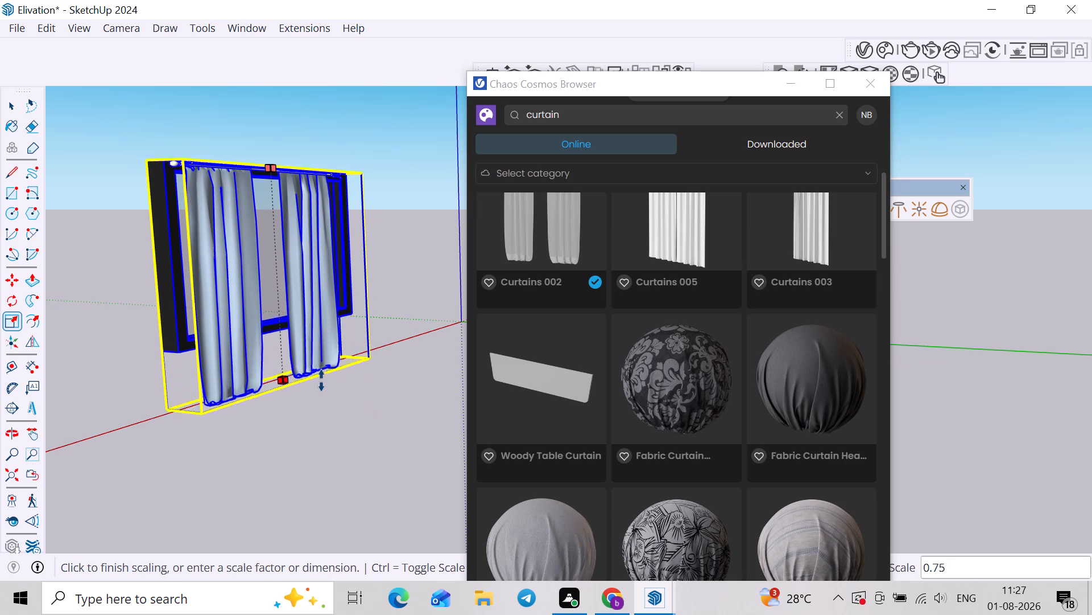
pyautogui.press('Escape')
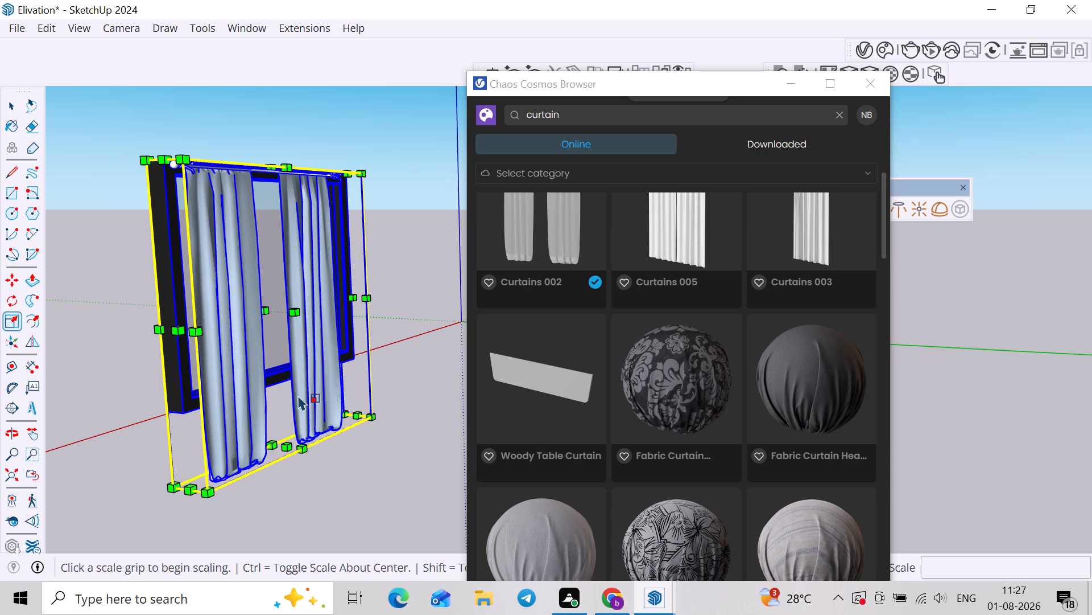
# Reopen the window component and scale the curtains' height down to match the bottom of the window frame.
pyautogui.scroll(2, 298, 395)
pyautogui.press('space')
pyautogui.doubleClick(247, 411)
pyautogui.click(239, 416)
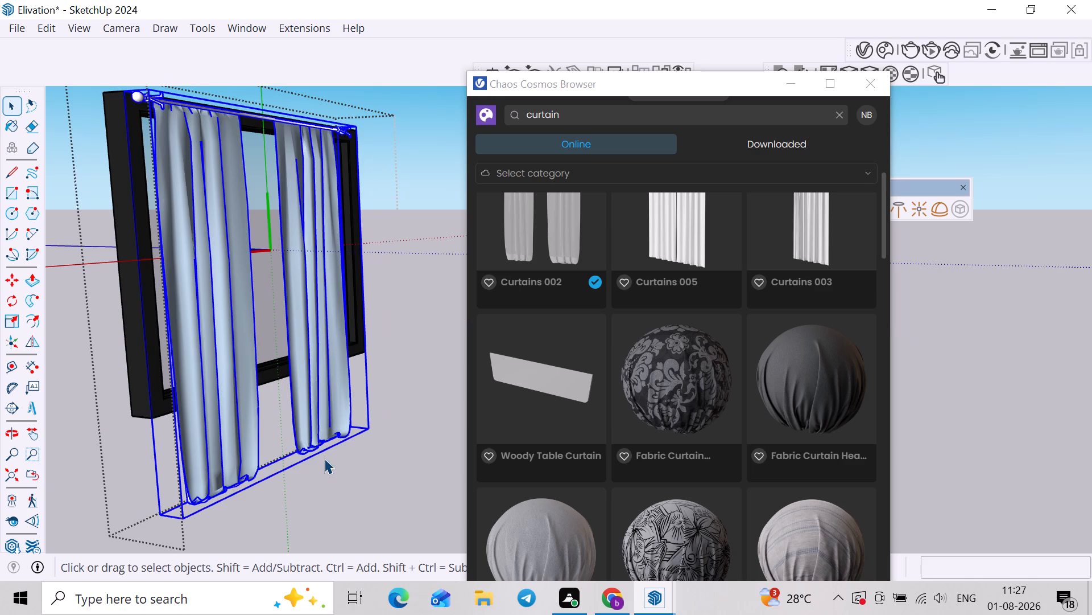
pyautogui.press('s')
pyautogui.click(283, 461)
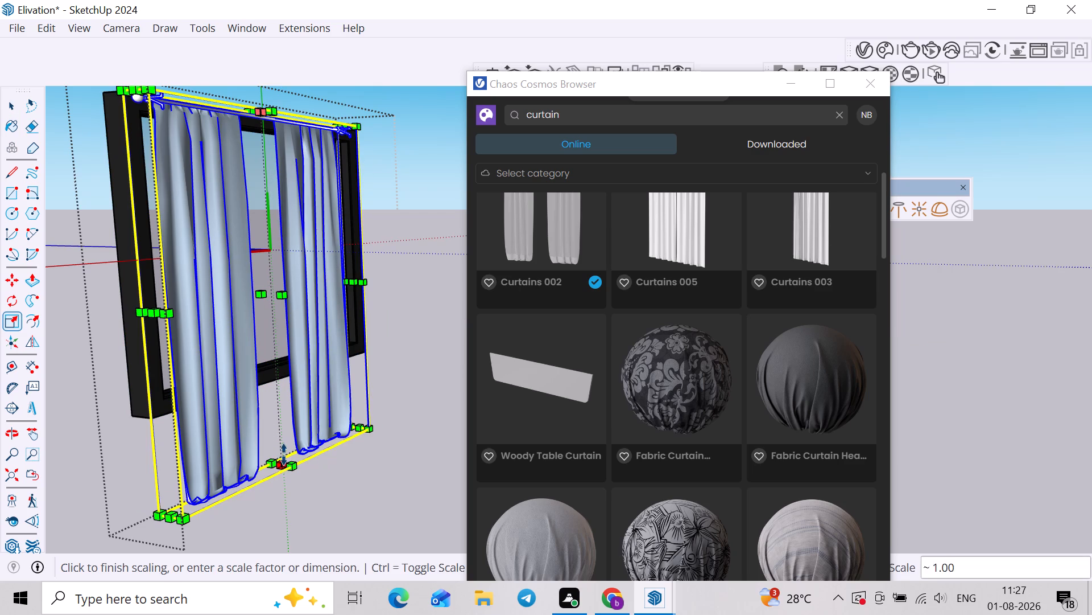
pyautogui.click(286, 374)
# Scale the curtains' width by about 1.13 to span the full window frame, and close the component.
pyautogui.scroll(-6, 286, 374)
pyautogui.moveTo(324, 395); pyautogui.dragTo(122, 423, button='middle')
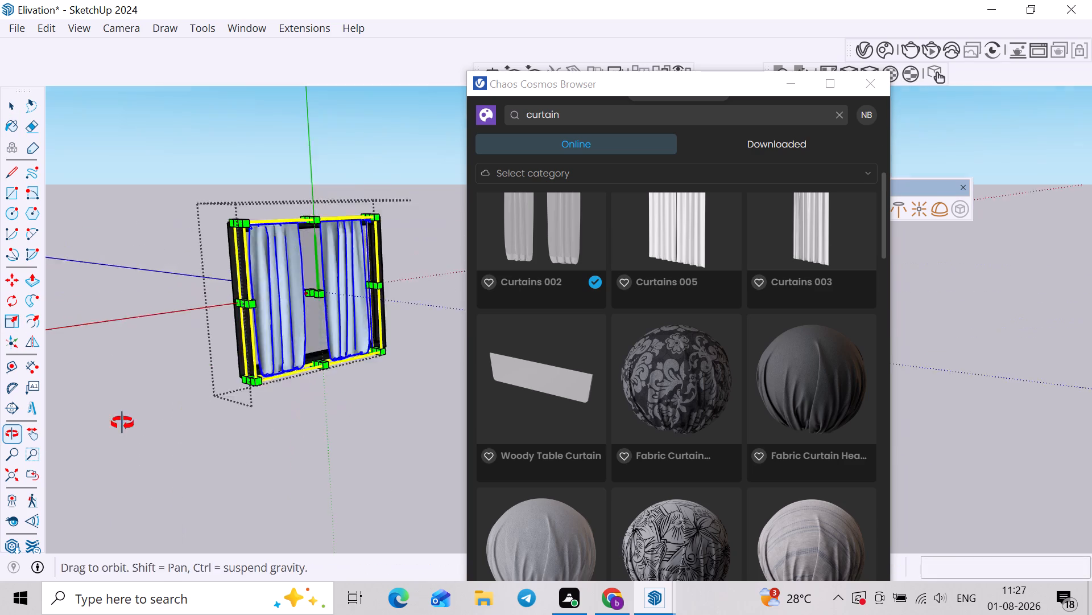
pyautogui.moveTo(122, 423); pyautogui.dragTo(96, 427, button='middle')
pyautogui.keyDown('shift'); pyautogui.moveTo(350, 349); pyautogui.dragTo(162, 400, button='middle'); pyautogui.keyUp('shift')
pyautogui.moveTo(335, 350); pyautogui.dragTo(119, 416, button='middle')
pyautogui.scroll(4, 402, 272)
pyautogui.keyDown('shift'); pyautogui.moveTo(380, 266); pyautogui.dragTo(247, 374, button='middle'); pyautogui.keyUp('shift')
pyautogui.scroll(3, 304, 334)
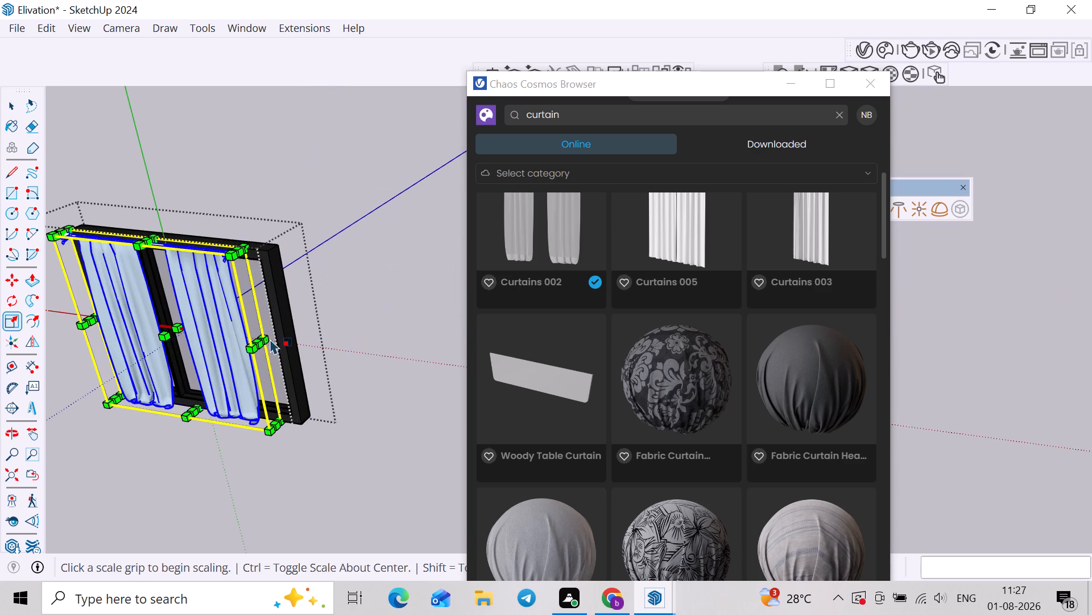
pyautogui.click(261, 344)
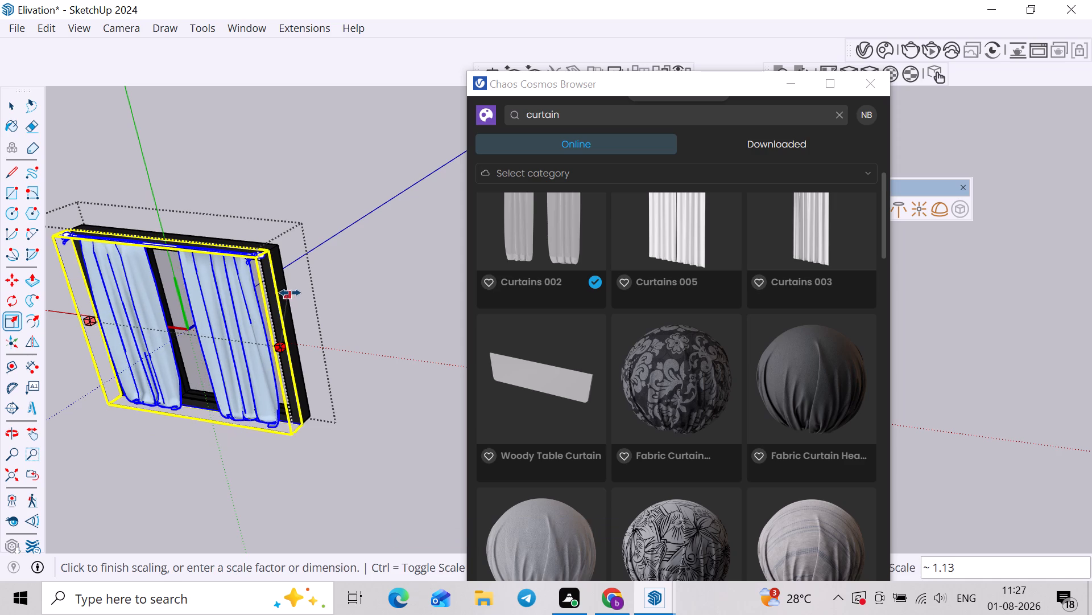
pyautogui.click(290, 292)
pyautogui.scroll(-3, 290, 292)
pyautogui.press('space')
pyautogui.click(344, 251)
# Reveal the rest of the house again by ending the window component's isolation.
pyautogui.moveTo(271, 339); pyautogui.dragTo(433, 306, button='middle')
pyautogui.scroll(-3, 206, 353)
pyautogui.moveTo(214, 362); pyautogui.dragTo(361, 289, button='middle')
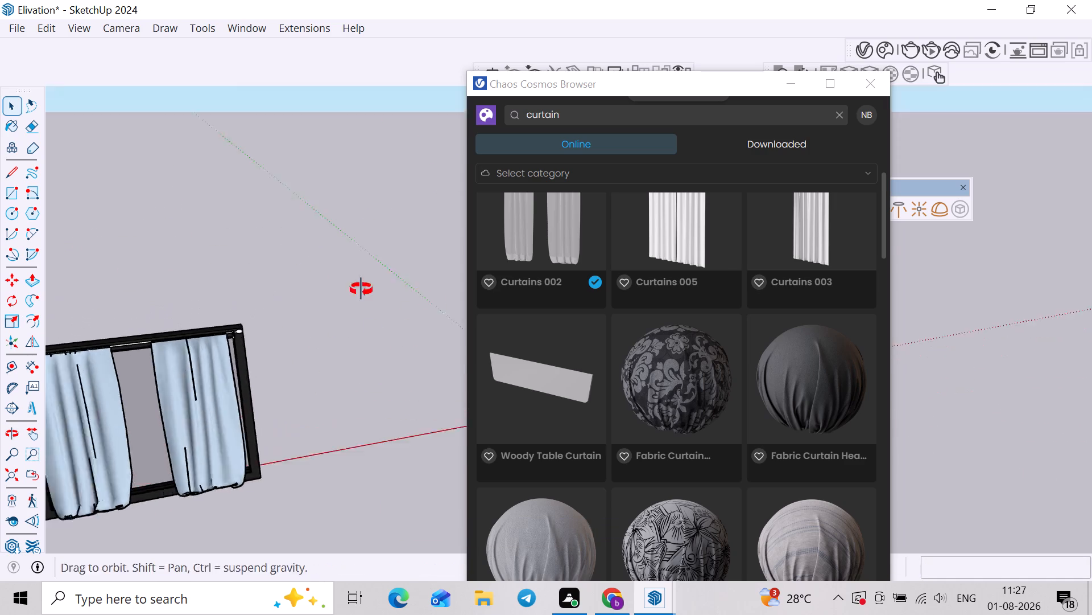
pyautogui.moveTo(361, 289); pyautogui.dragTo(362, 289, button='middle')
pyautogui.scroll(-5, 219, 380)
pyautogui.rightClick(188, 398)
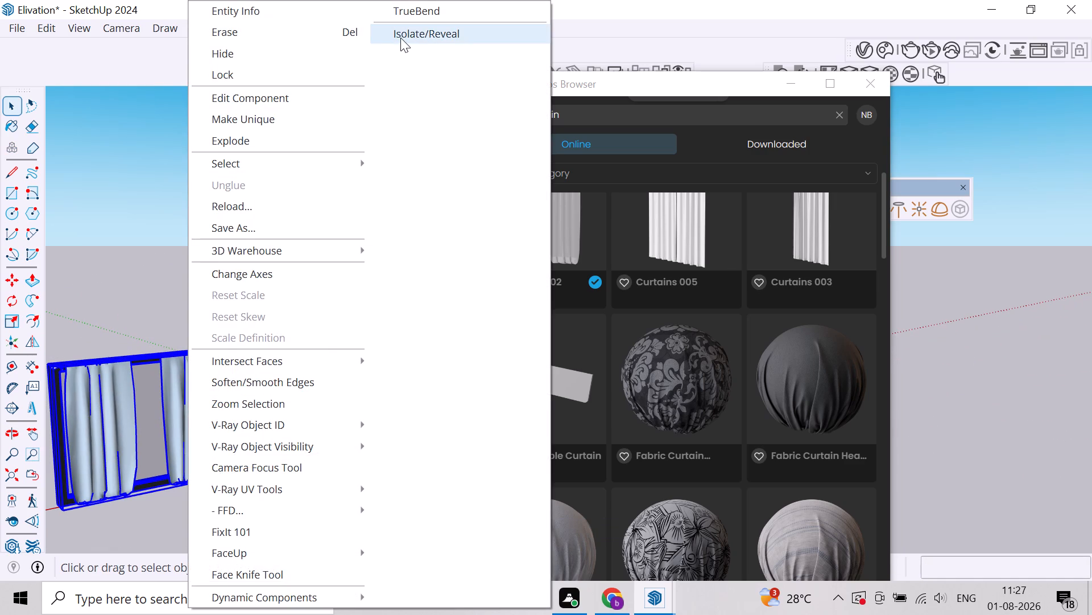
pyautogui.click(400, 38)
# Examine the curtained windows across the whole house from several exterior angles.
pyautogui.scroll(-1, 206, 409)
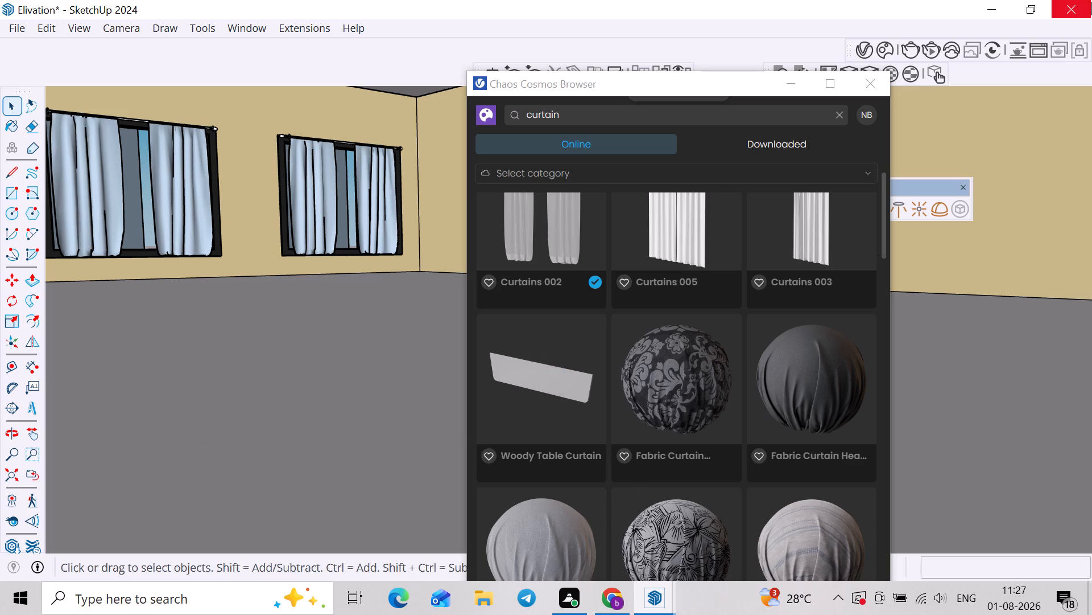
pyautogui.click(10, 479)
pyautogui.scroll(-3, 18, 460)
pyautogui.moveTo(76, 446); pyautogui.dragTo(374, 420, button='middle')
pyautogui.scroll(-4, 296, 385)
pyautogui.click(196, 355)
pyautogui.moveTo(354, 381); pyautogui.dragTo(569, 355, button='middle')
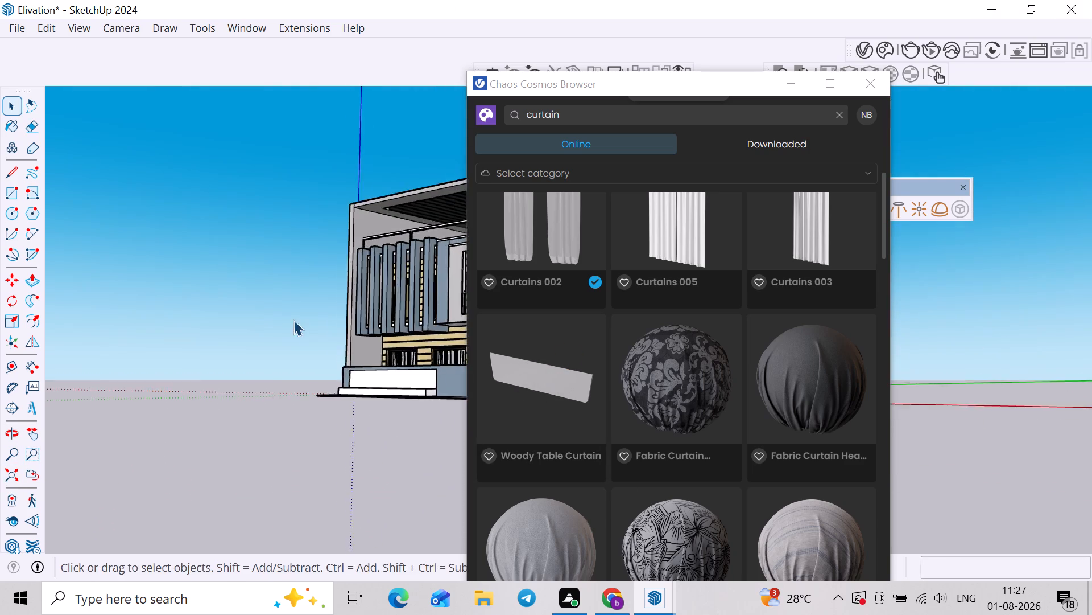
pyautogui.scroll(-4, 293, 320)
pyautogui.moveTo(317, 300); pyautogui.dragTo(202, 361, button='middle')
pyautogui.moveTo(211, 370); pyautogui.dragTo(465, 368, button='middle')
pyautogui.keyDown('shift'); pyautogui.moveTo(364, 343); pyautogui.dragTo(197, 362, button='middle'); pyautogui.keyUp('shift')
pyautogui.scroll(3, 216, 369)
pyautogui.moveTo(287, 323); pyautogui.dragTo(475, 350, button='middle')
pyautogui.scroll(1, 475, 345)
pyautogui.scroll(-2, 442, 338)
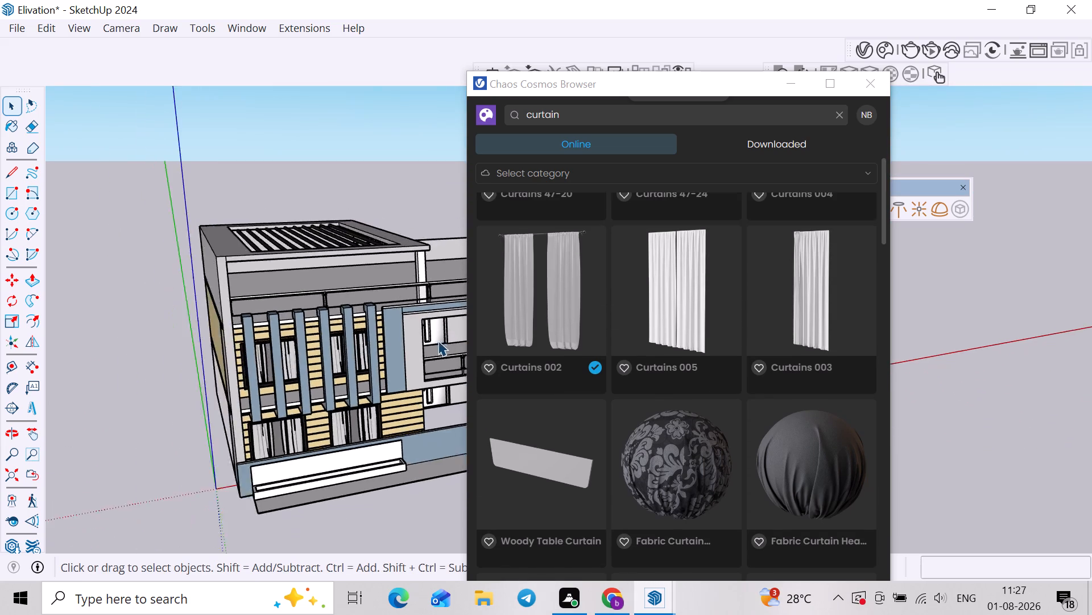
# Close the Cosmos browser and compare the house's front elevation with the reference image, noting the planting it shows.
pyautogui.scroll(-7, 438, 341)
pyautogui.moveTo(434, 330); pyautogui.dragTo(375, 323, button='middle')
pyautogui.scroll(4, 403, 323)
pyautogui.keyDown('shift'); pyautogui.moveTo(334, 324); pyautogui.dragTo(174, 324, button='middle'); pyautogui.keyUp('shift')
pyautogui.scroll(5, 328, 363)
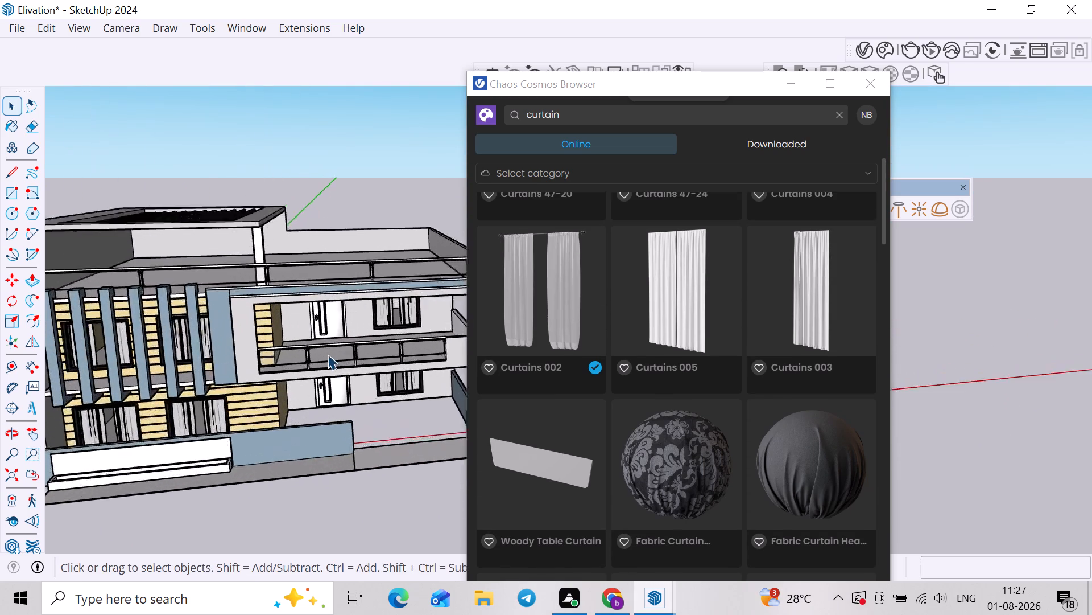
pyautogui.scroll(1, 328, 354)
pyautogui.moveTo(382, 355); pyautogui.dragTo(346, 311, button='middle')
pyautogui.scroll(-5, 349, 313)
pyautogui.click(881, 81)
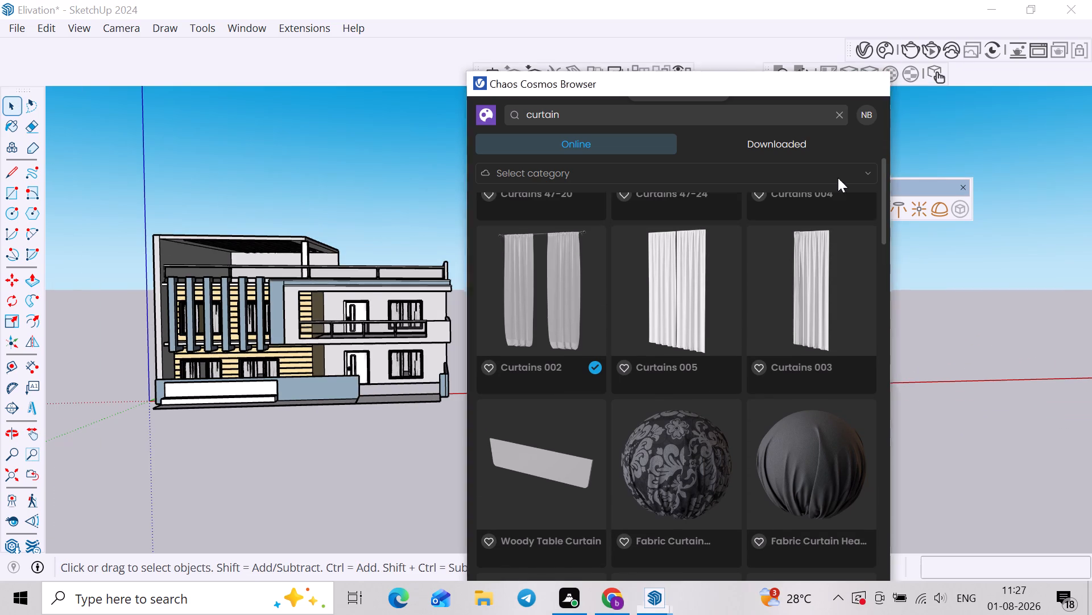
pyautogui.scroll(18, 694, 422)
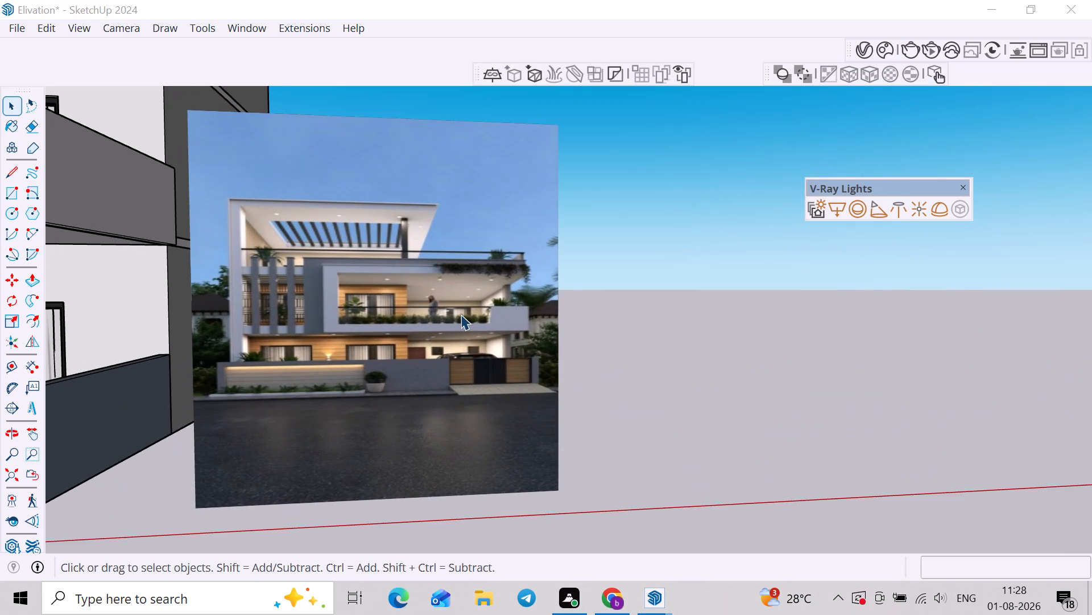
pyautogui.scroll(1, 467, 310)
pyautogui.scroll(-4, 474, 309)
pyautogui.keyDown('shift'); pyautogui.moveTo(593, 333); pyautogui.dragTo(900, 363, button='middle'); pyautogui.keyUp('shift')
pyautogui.scroll(-6, 870, 367)
pyautogui.moveTo(595, 341); pyautogui.dragTo(551, 352, button='middle')
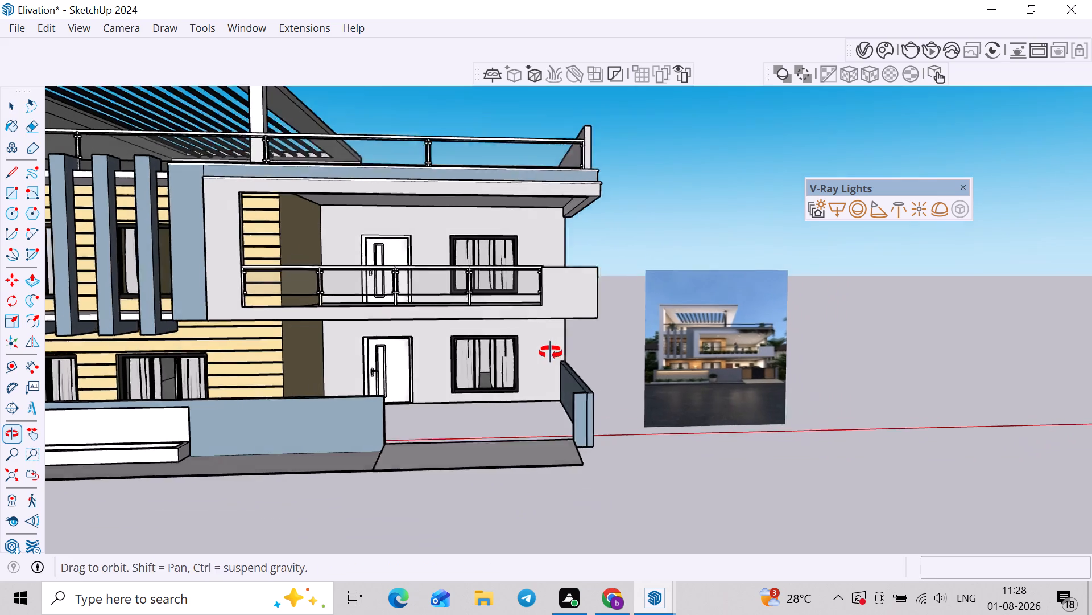
pyautogui.moveTo(551, 352); pyautogui.dragTo(539, 352, button='middle')
pyautogui.keyDown('shift'); pyautogui.moveTo(550, 344); pyautogui.dragTo(561, 338, button='middle'); pyautogui.keyUp('shift')
# Reopen the Cosmos browser, search for "plant", and look through the assets for plants that suit the reference image.
pyautogui.click(875, 57)
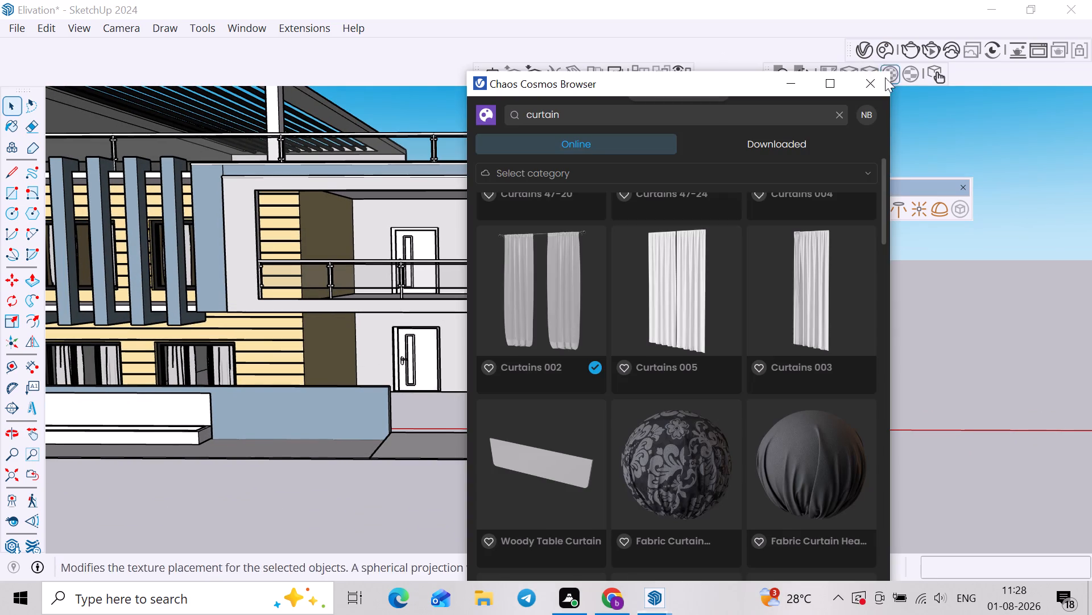
pyautogui.doubleClick(601, 115)
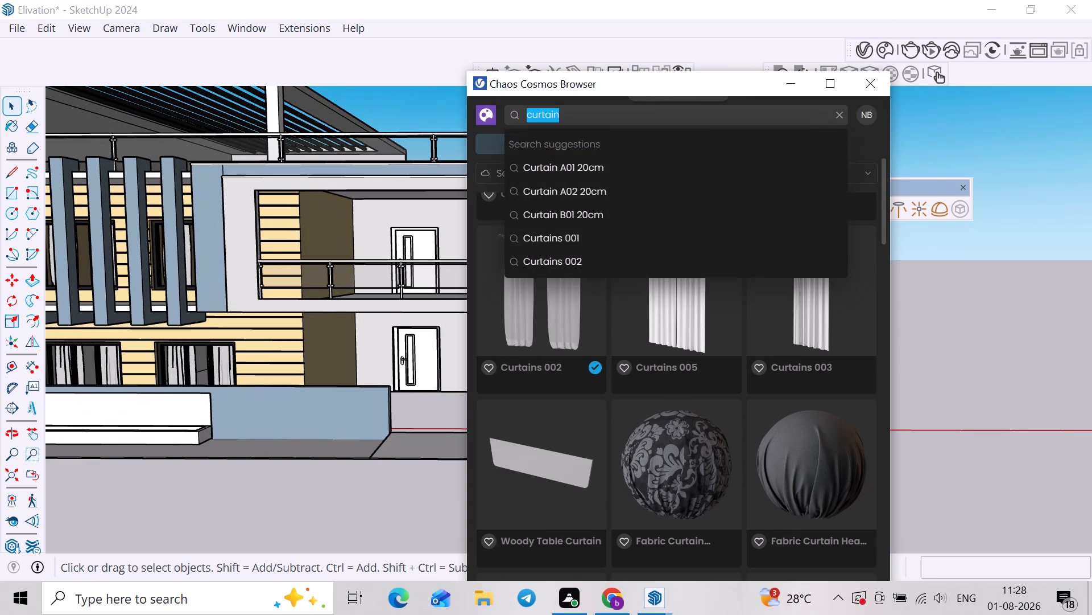
pyautogui.write('plant')
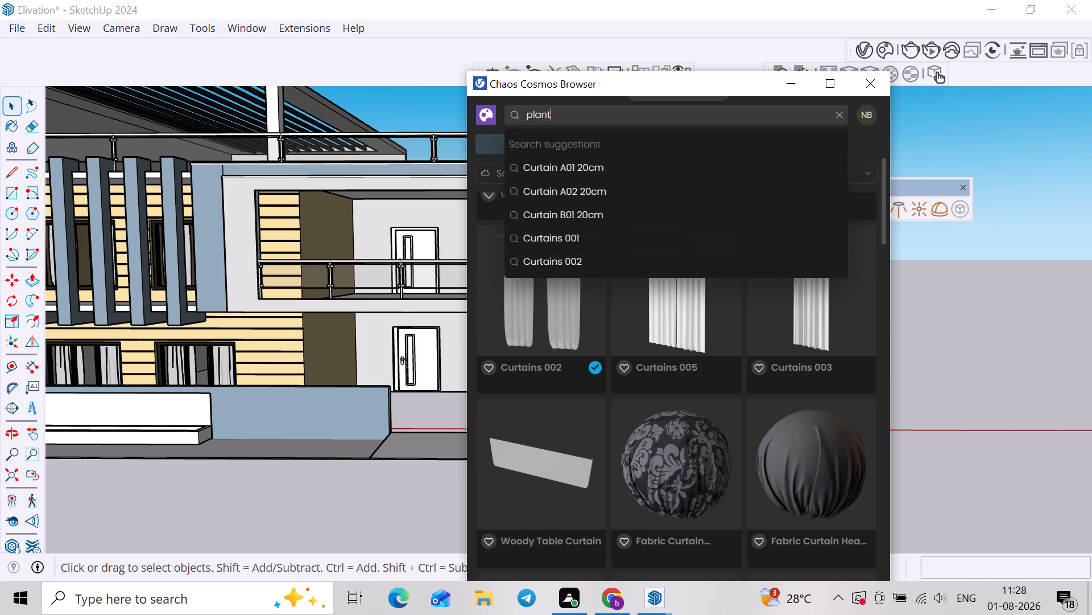
pyautogui.press('Return')
pyautogui.scroll(-1, 747, 391)
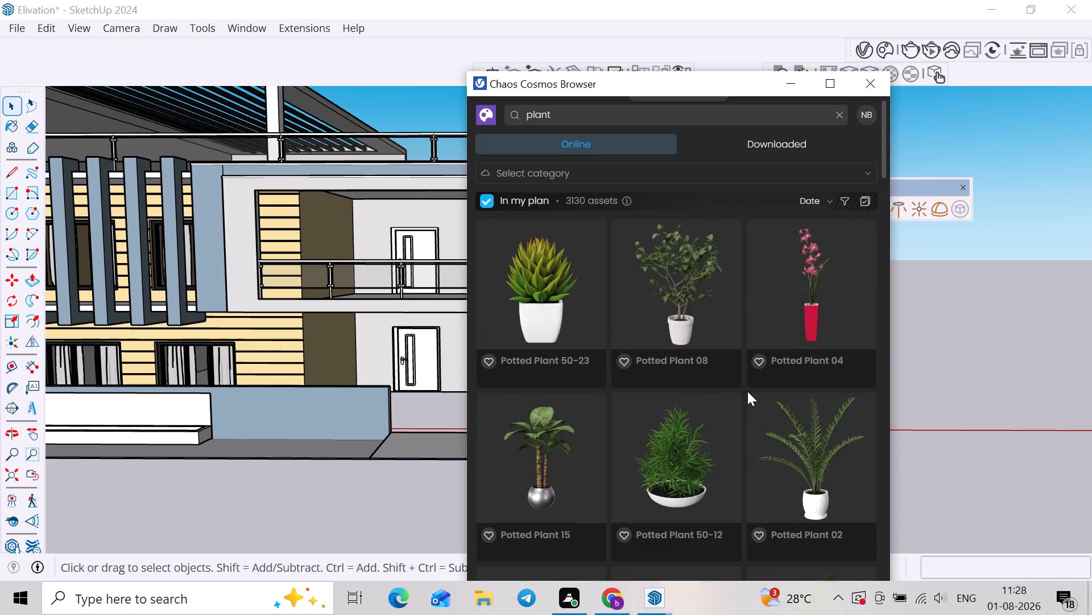
pyautogui.scroll(-11, 747, 391)
pyautogui.scroll(5, 748, 391)
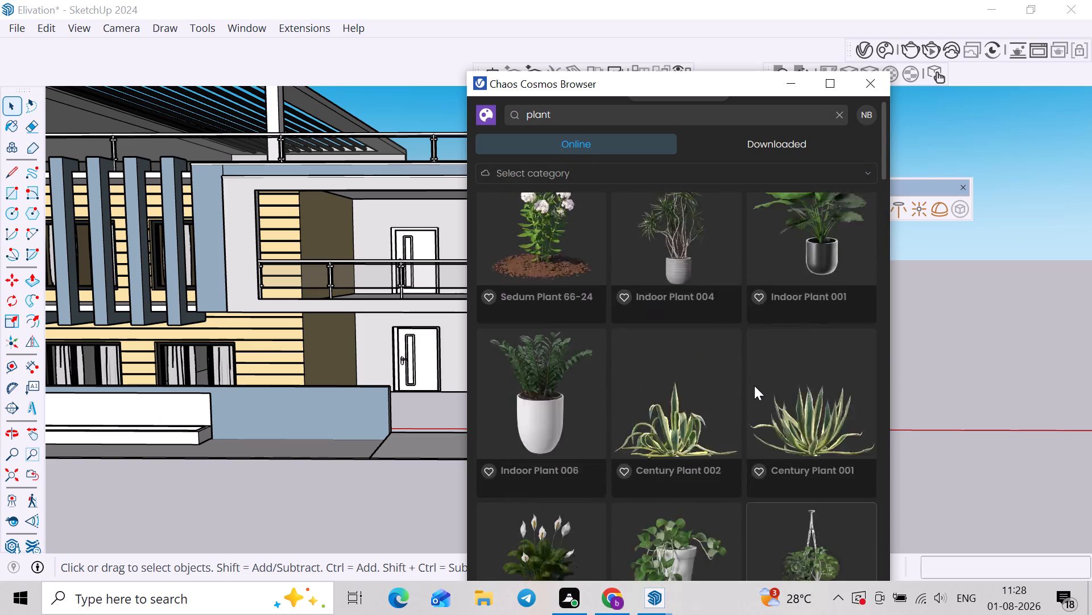
pyautogui.scroll(-17, 754, 386)
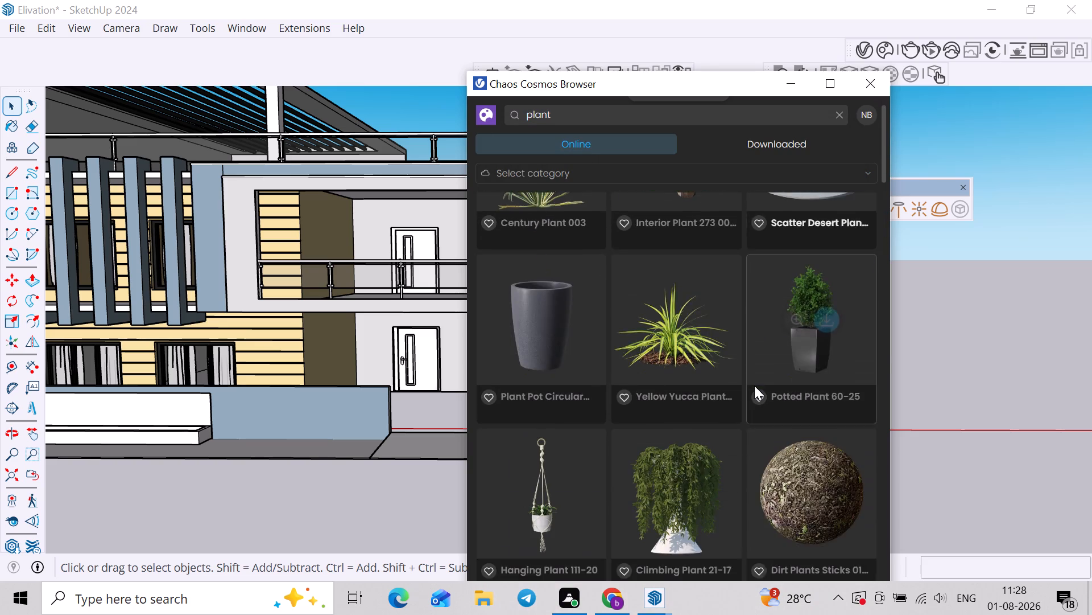
pyautogui.scroll(-2, 754, 386)
pyautogui.scroll(2, 754, 386)
pyautogui.scroll(-6, 754, 386)
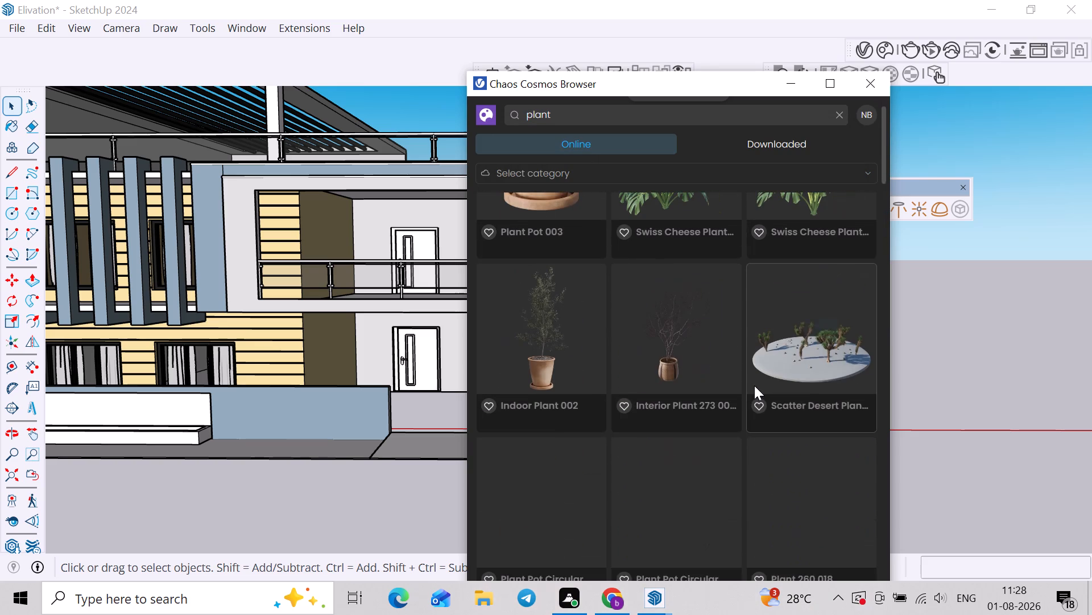
pyautogui.scroll(3, 754, 386)
pyautogui.scroll(-4, 754, 386)
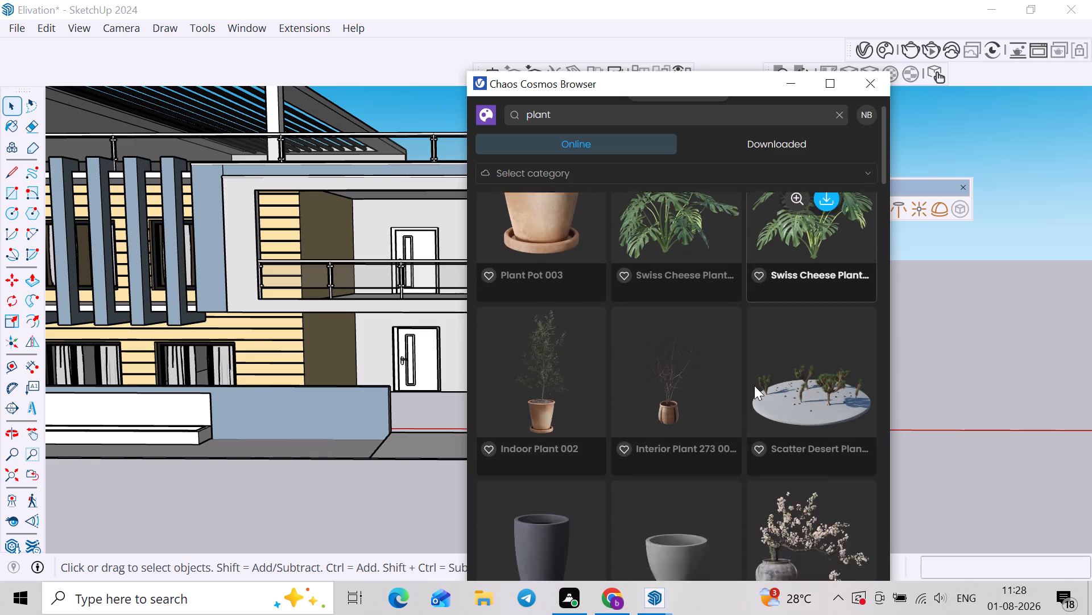
pyautogui.scroll(-3, 754, 386)
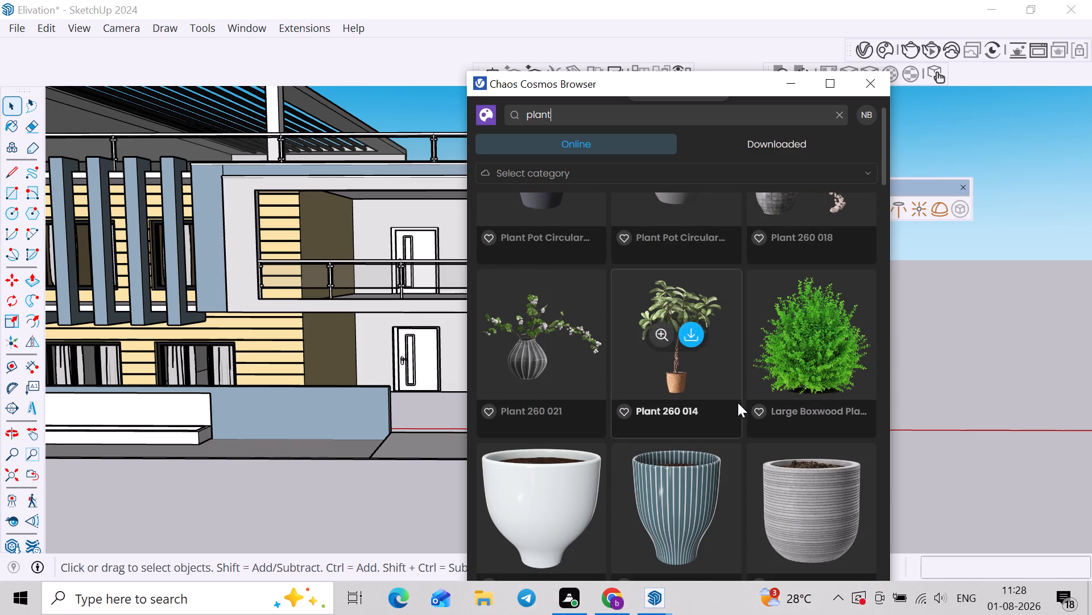
pyautogui.scroll(-1, 735, 405)
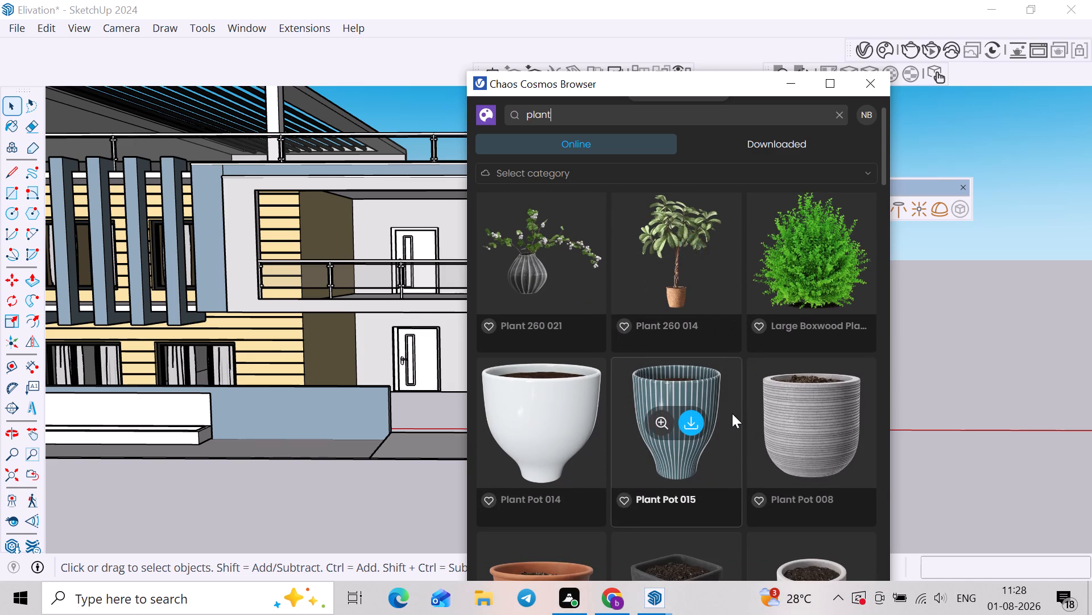
pyautogui.scroll(-6, 742, 473)
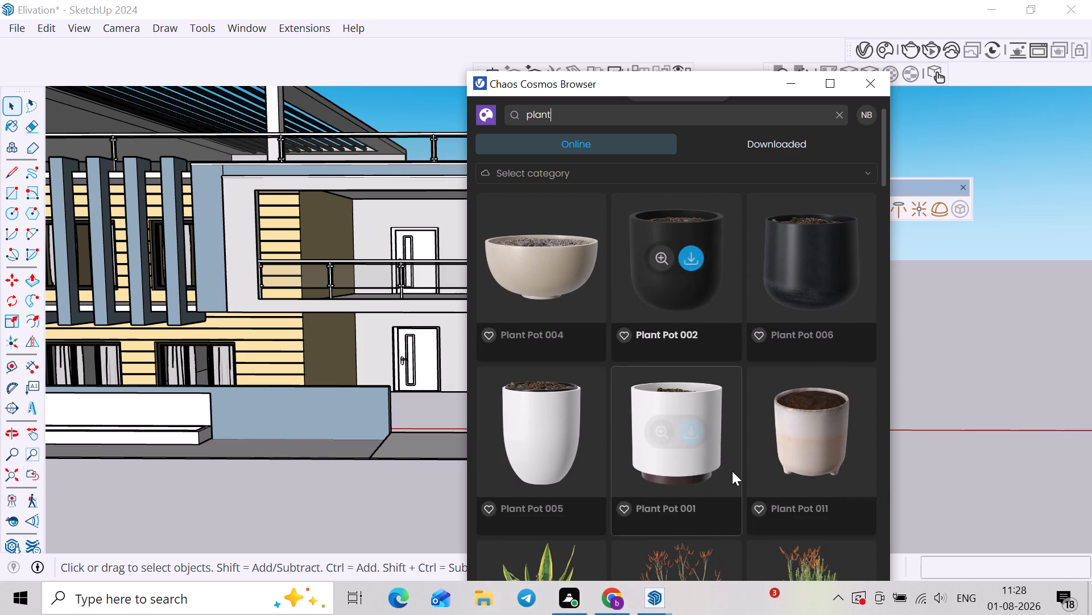
pyautogui.scroll(-4, 732, 471)
pyautogui.scroll(1, 729, 464)
pyautogui.scroll(-3, 730, 461)
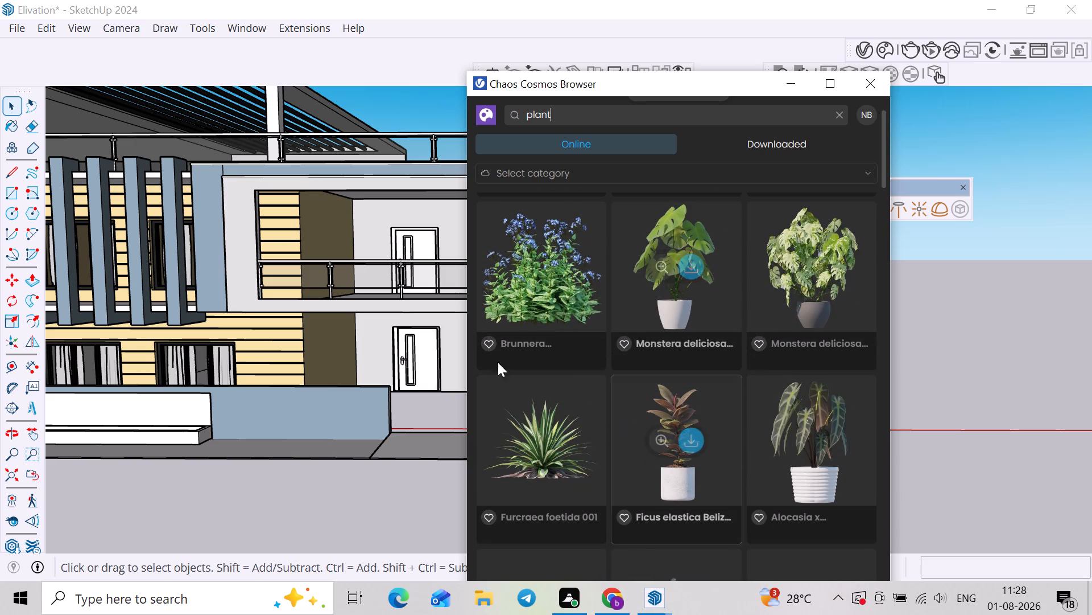
pyautogui.scroll(-9, 704, 375)
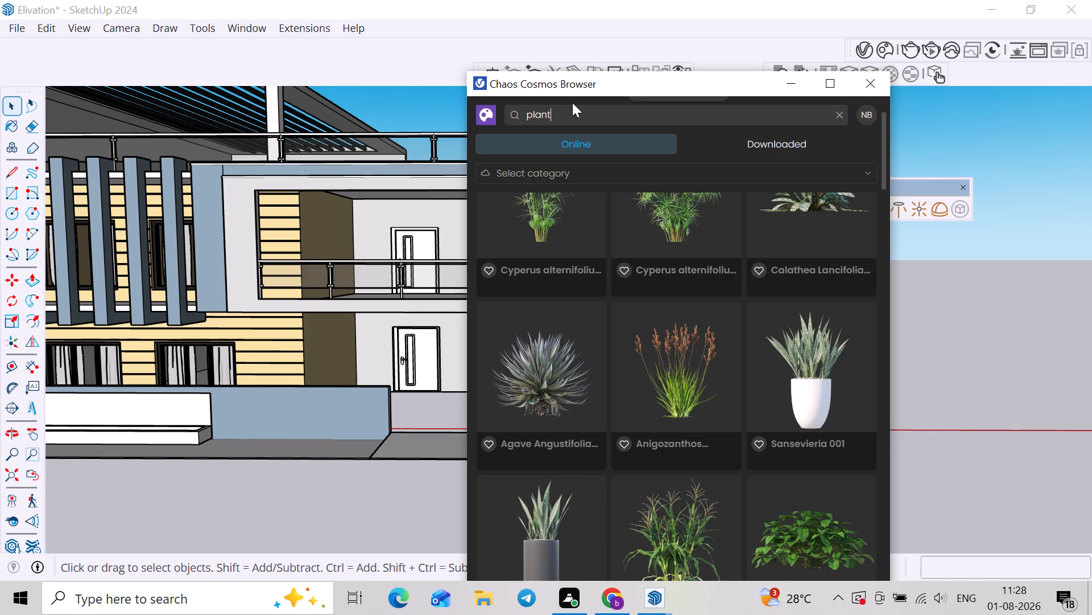
pyautogui.scroll(-8, 609, 277)
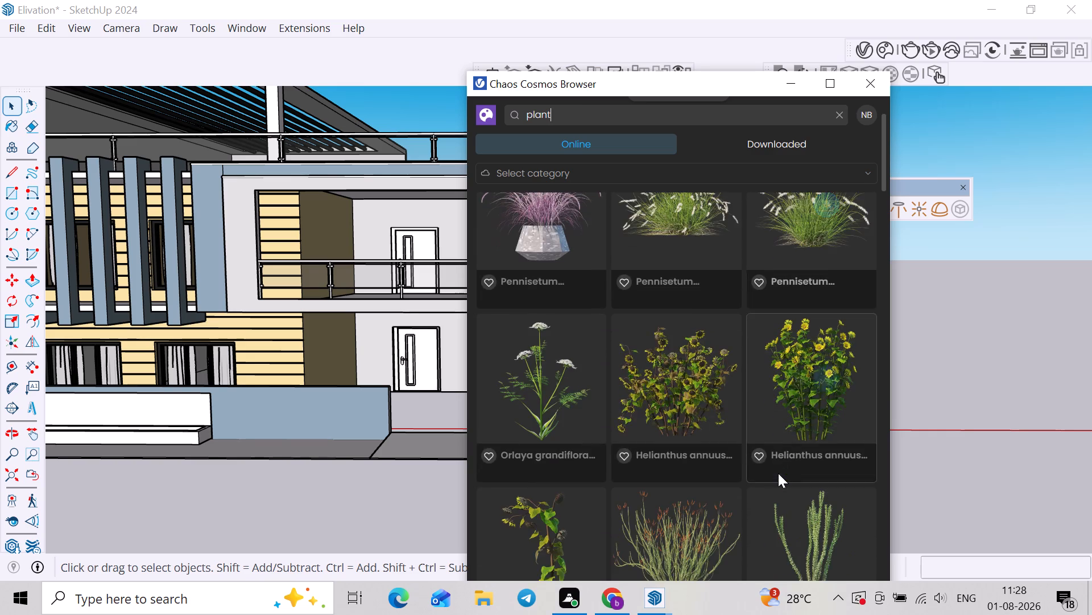
pyautogui.scroll(-6, 775, 489)
pyautogui.scroll(4, 775, 489)
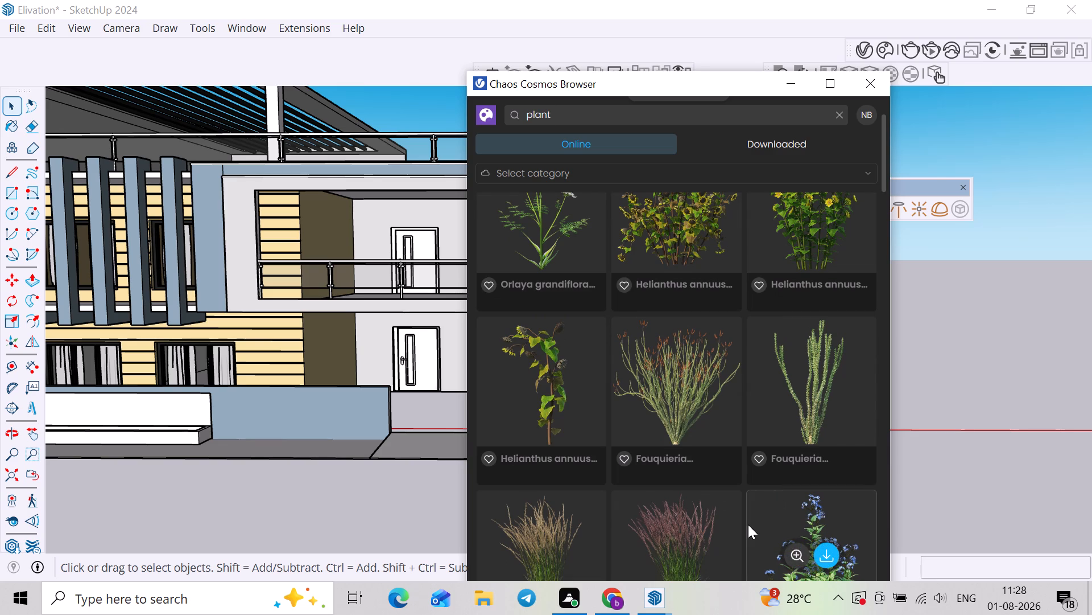
pyautogui.scroll(-9, 576, 534)
pyautogui.scroll(-2, 642, 500)
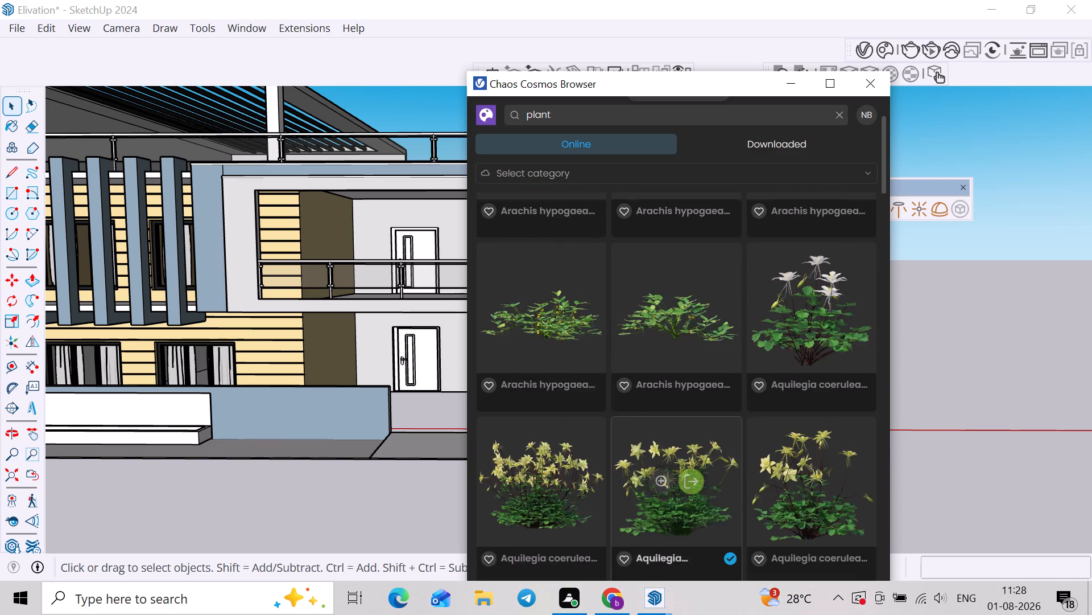
pyautogui.scroll(-11, 662, 493)
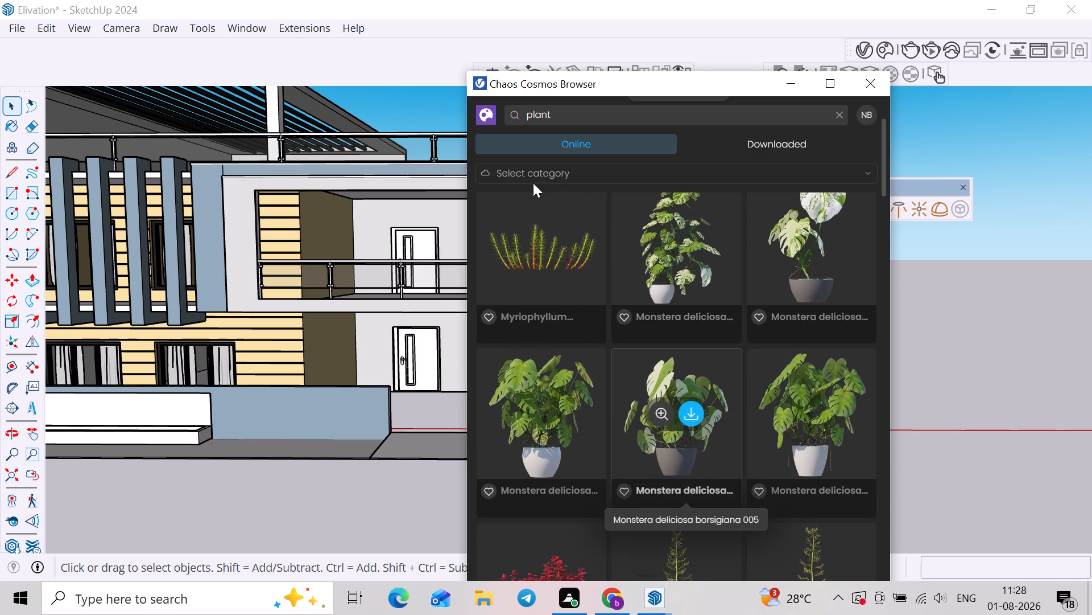
# Search the Cosmos library for "flower" and look through the assets for flowering plants that suit the front wall's planter.
pyautogui.doubleClick(598, 113)
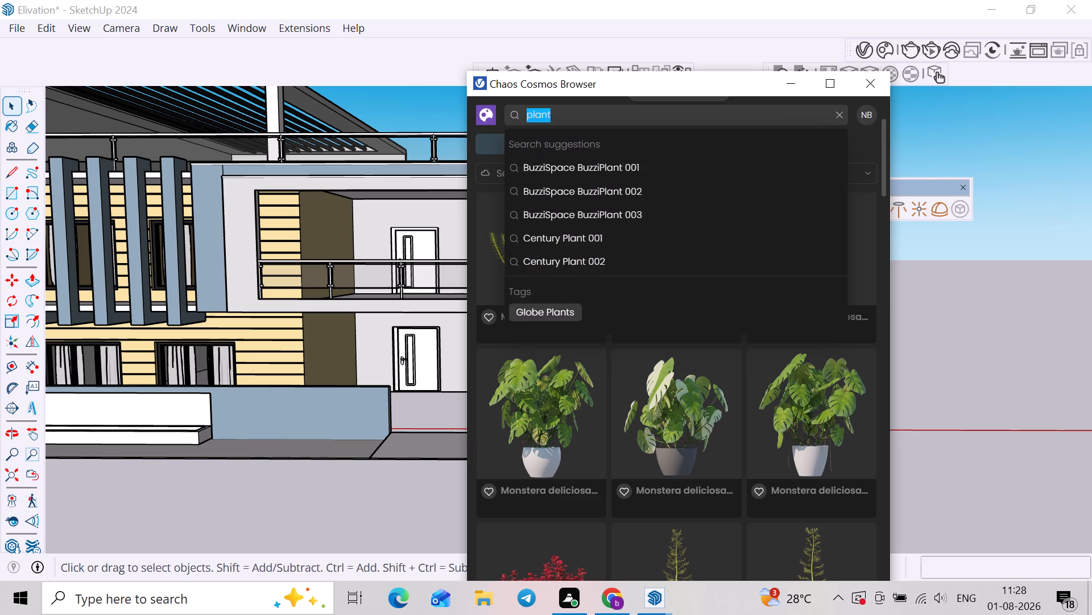
pyautogui.press('g')
pyautogui.press('BackSpace')
pyautogui.write('flower')
pyautogui.press('Return')
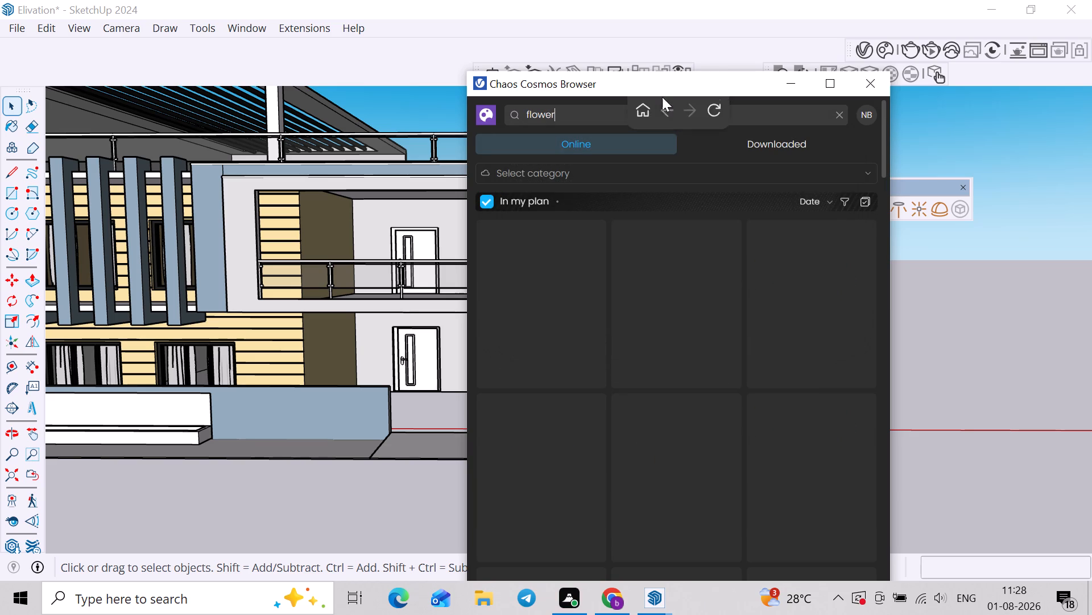
pyautogui.scroll(-11, 602, 361)
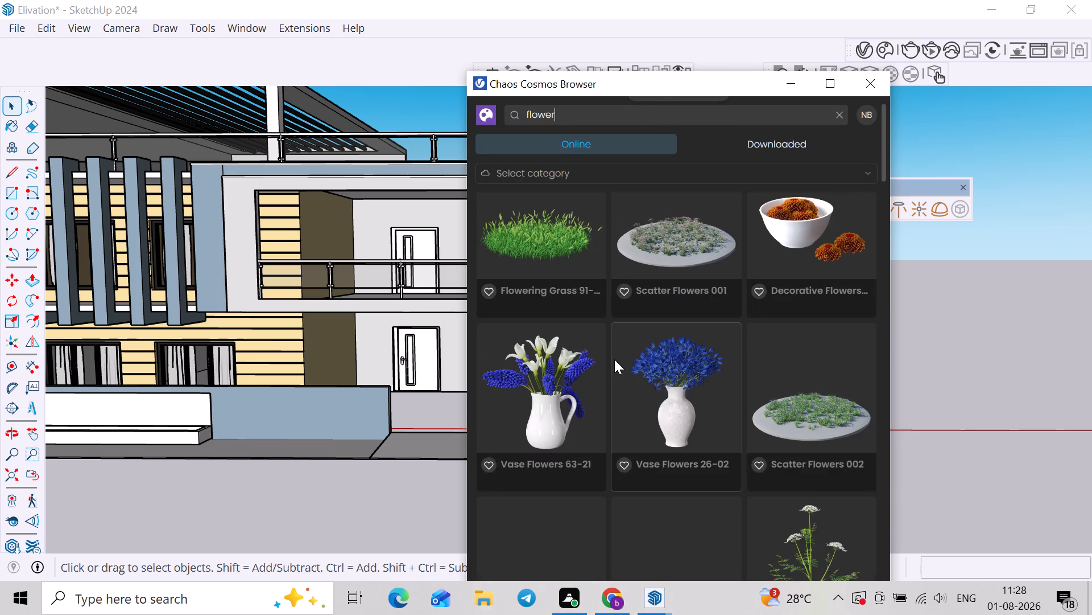
pyautogui.scroll(-11, 620, 355)
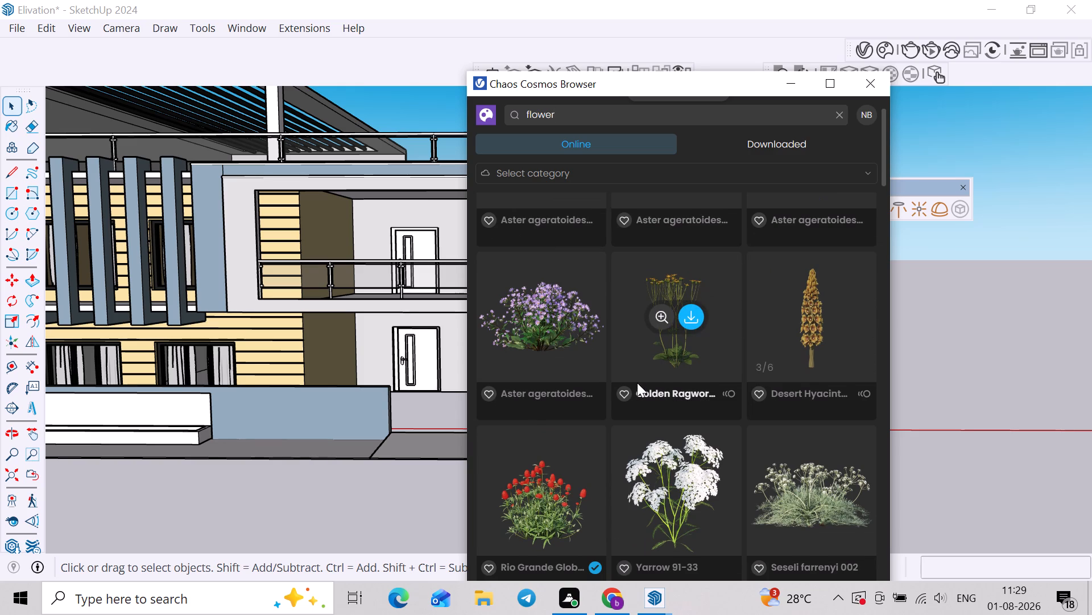
pyautogui.scroll(-7, 640, 383)
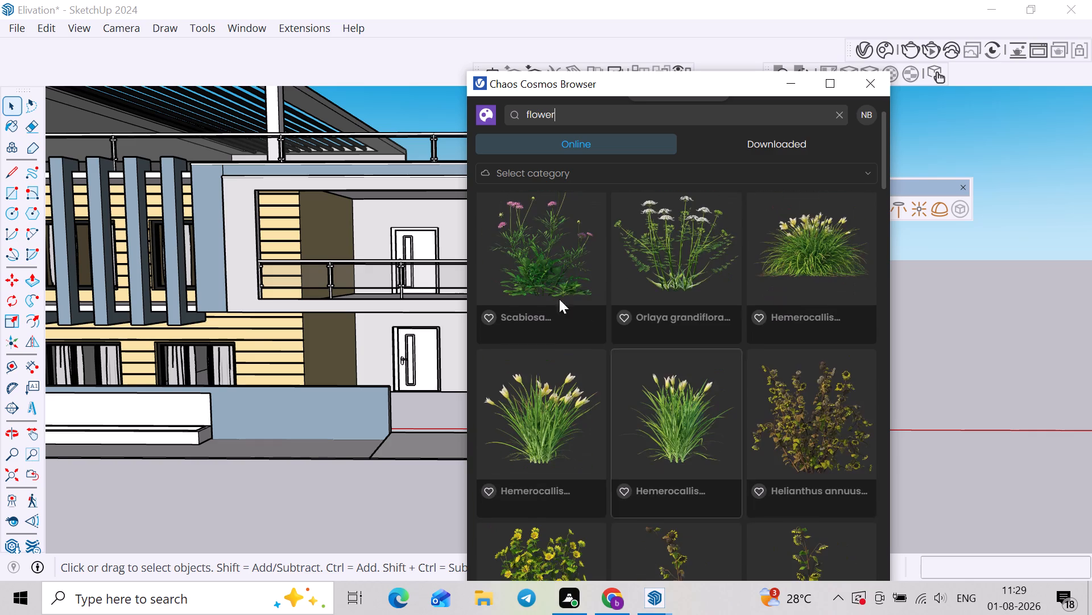
pyautogui.scroll(-20, 748, 400)
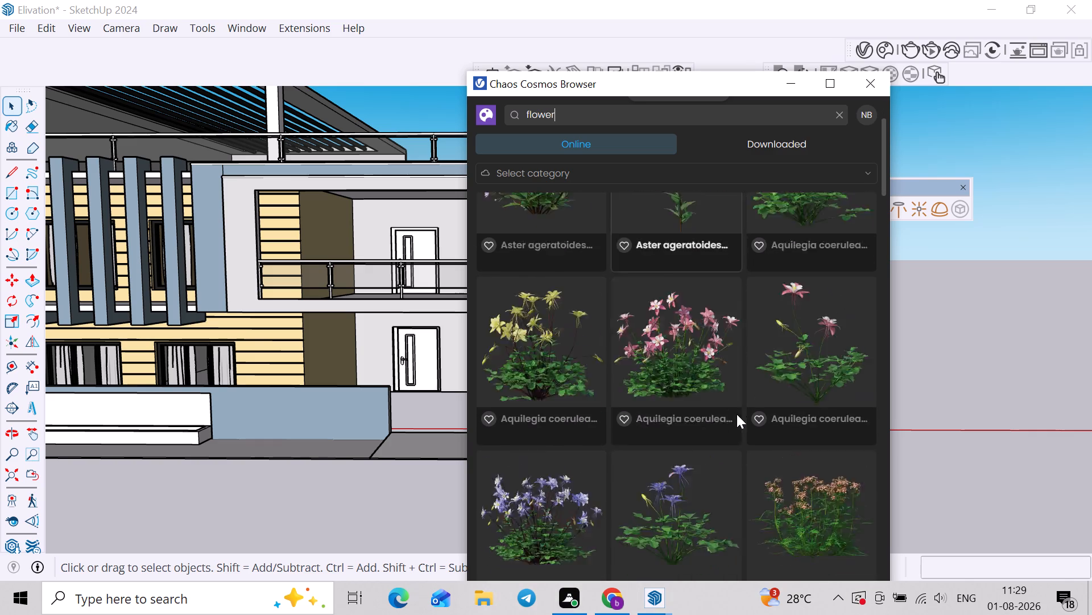
pyautogui.scroll(-16, 740, 411)
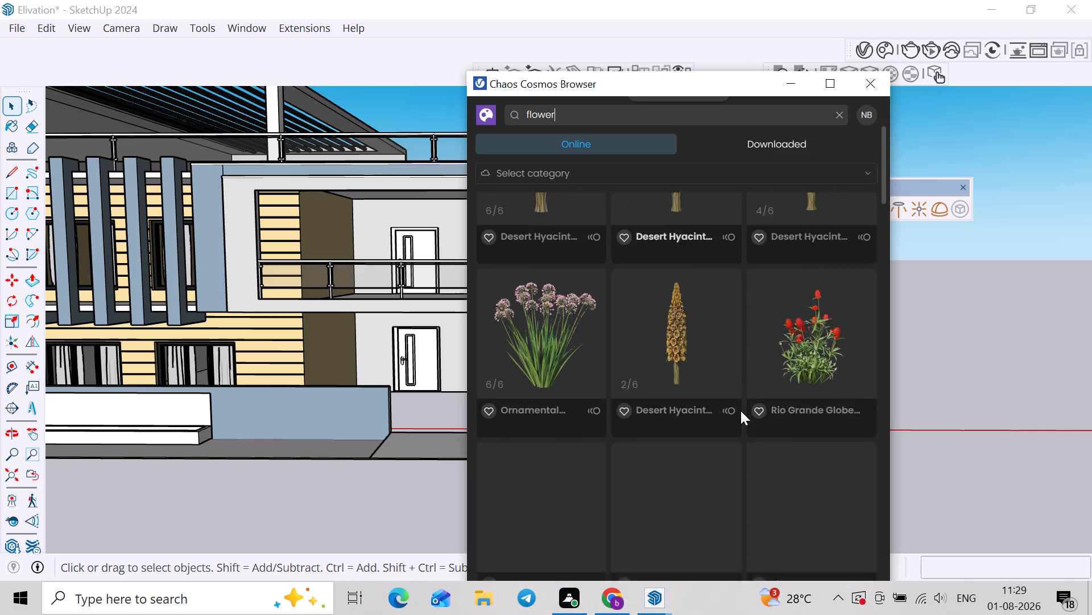
pyautogui.scroll(-13, 741, 411)
pyautogui.scroll(2, 739, 412)
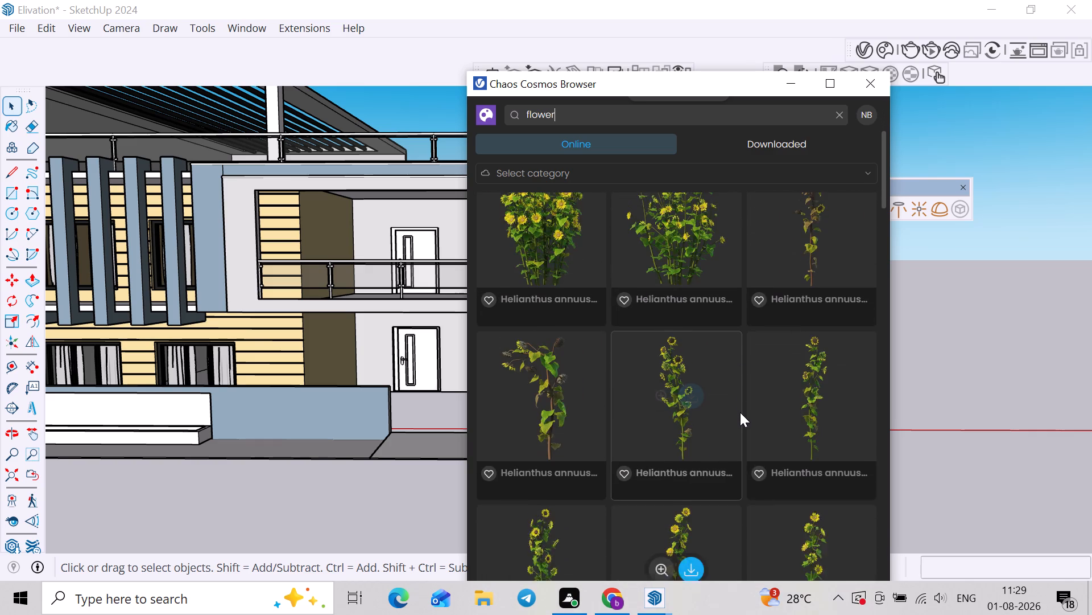
pyautogui.scroll(3, 740, 412)
pyautogui.scroll(-11, 762, 433)
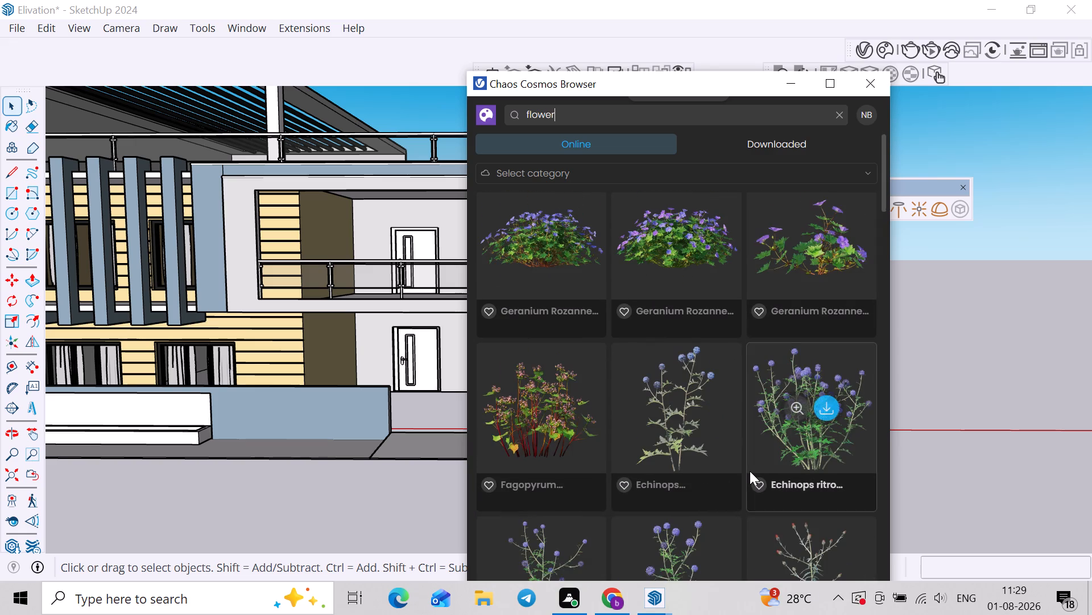
pyautogui.scroll(-13, 750, 471)
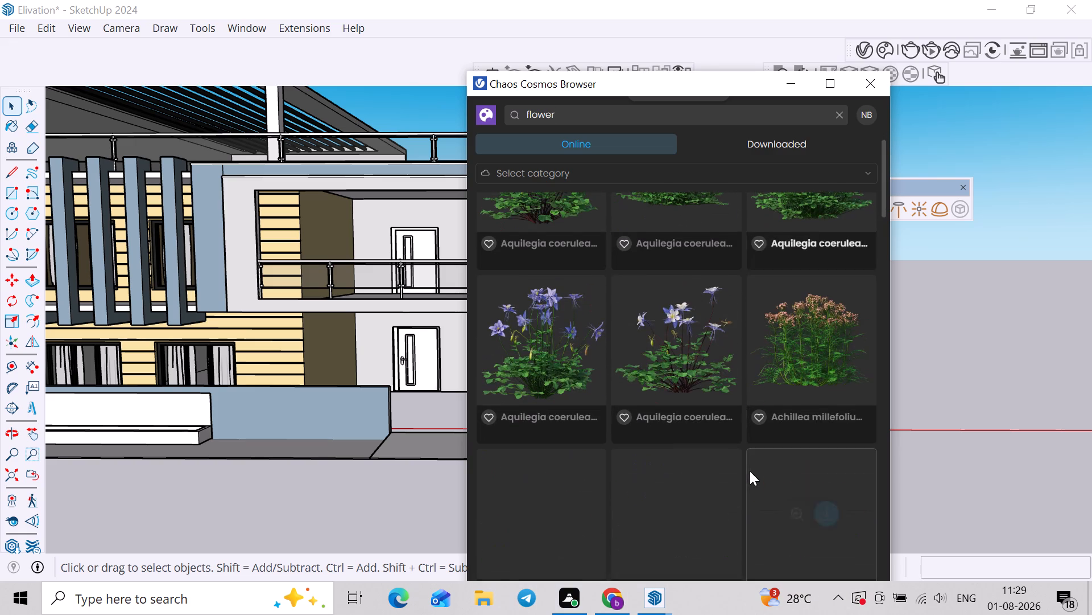
pyautogui.scroll(3, 680, 276)
pyautogui.scroll(-11, 728, 388)
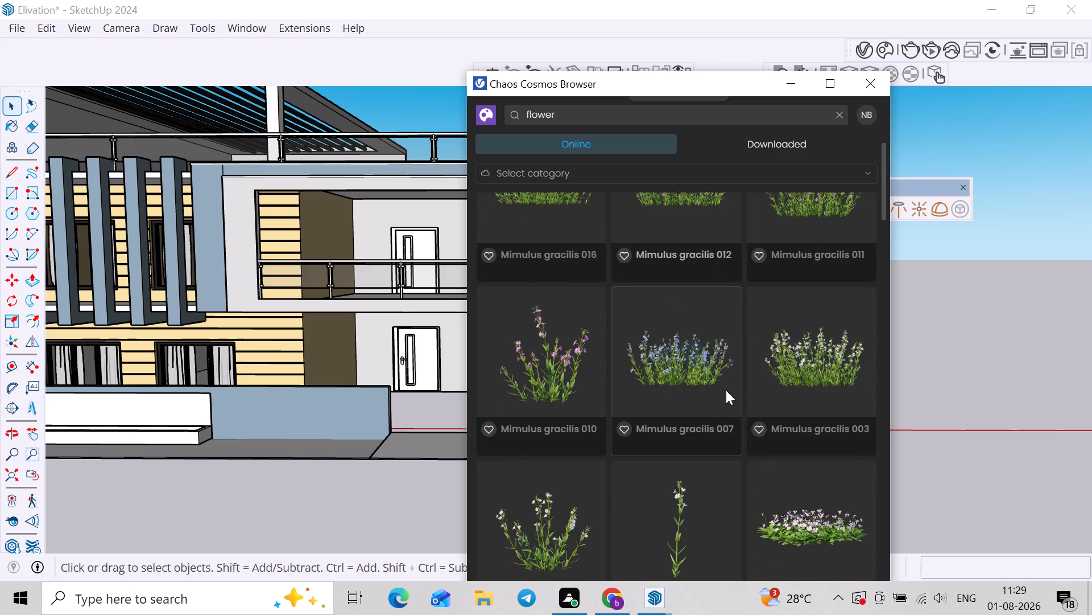
pyautogui.scroll(-14, 726, 390)
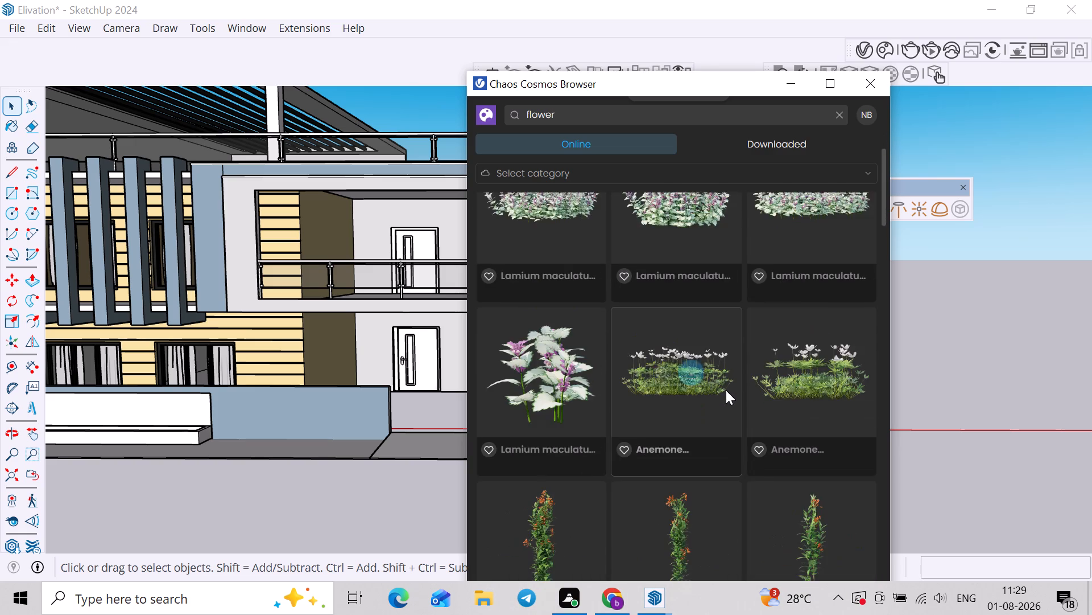
pyautogui.scroll(-14, 726, 390)
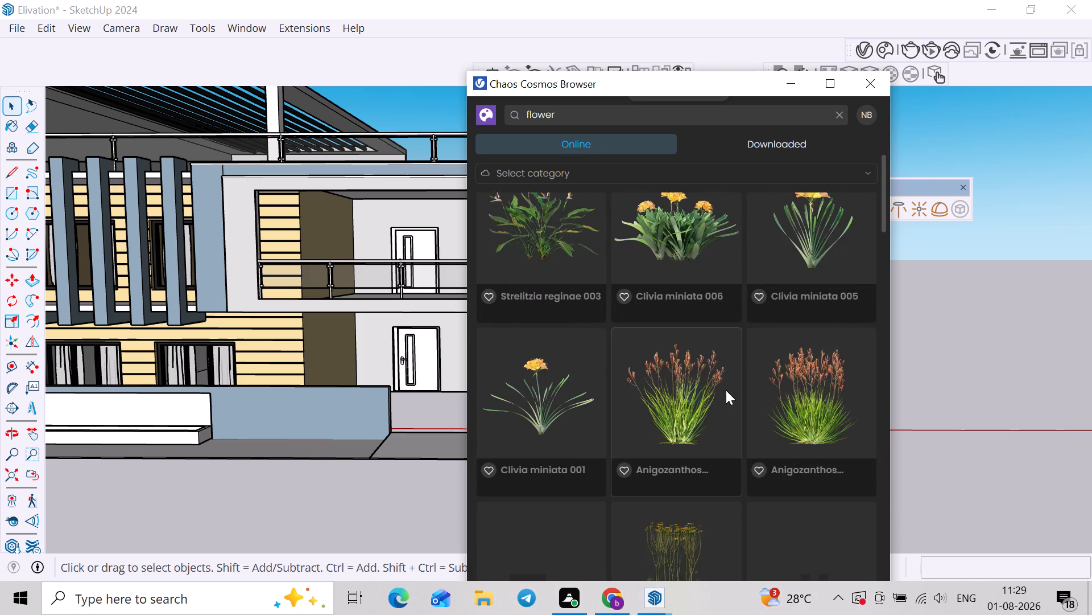
pyautogui.scroll(-14, 726, 390)
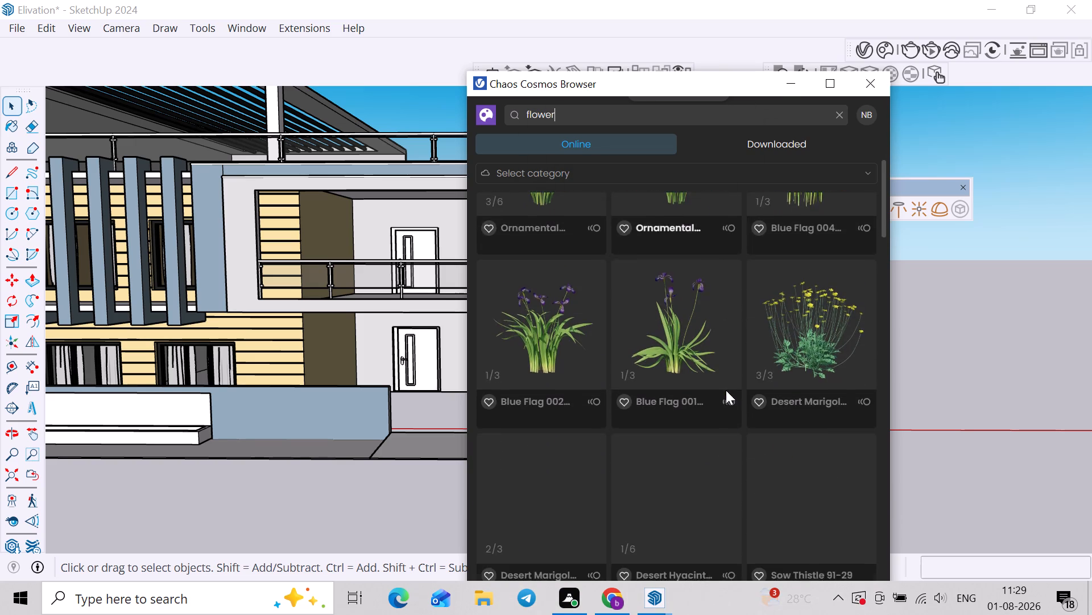
pyautogui.scroll(-12, 726, 390)
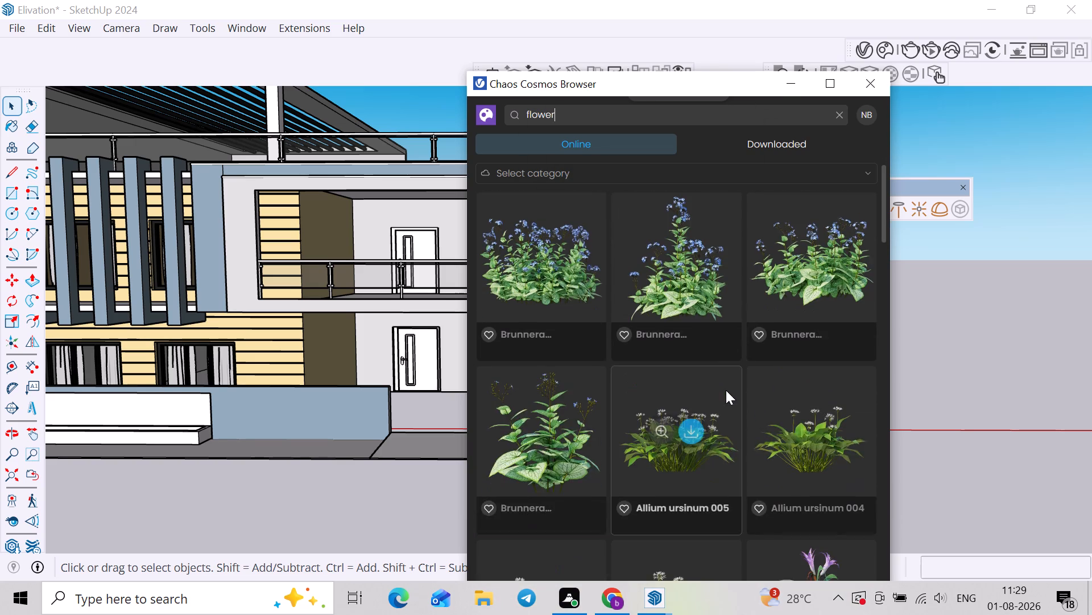
pyautogui.scroll(-3, 726, 390)
pyautogui.moveTo(618, 86); pyautogui.dragTo(358, 96)
pyautogui.scroll(-5, 412, 322)
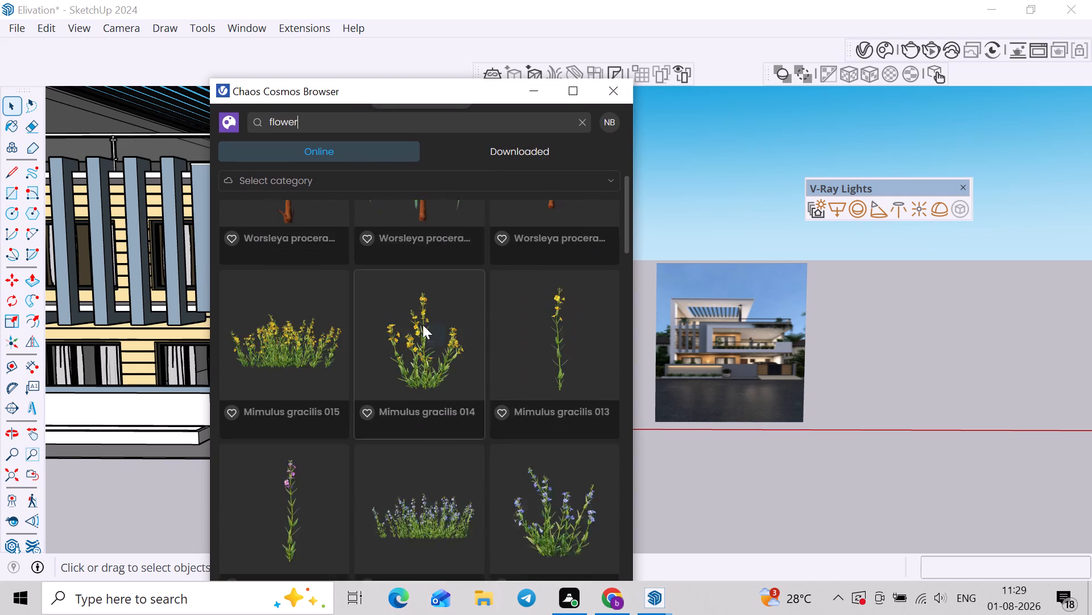
pyautogui.scroll(-4, 423, 325)
pyautogui.scroll(-5, 507, 458)
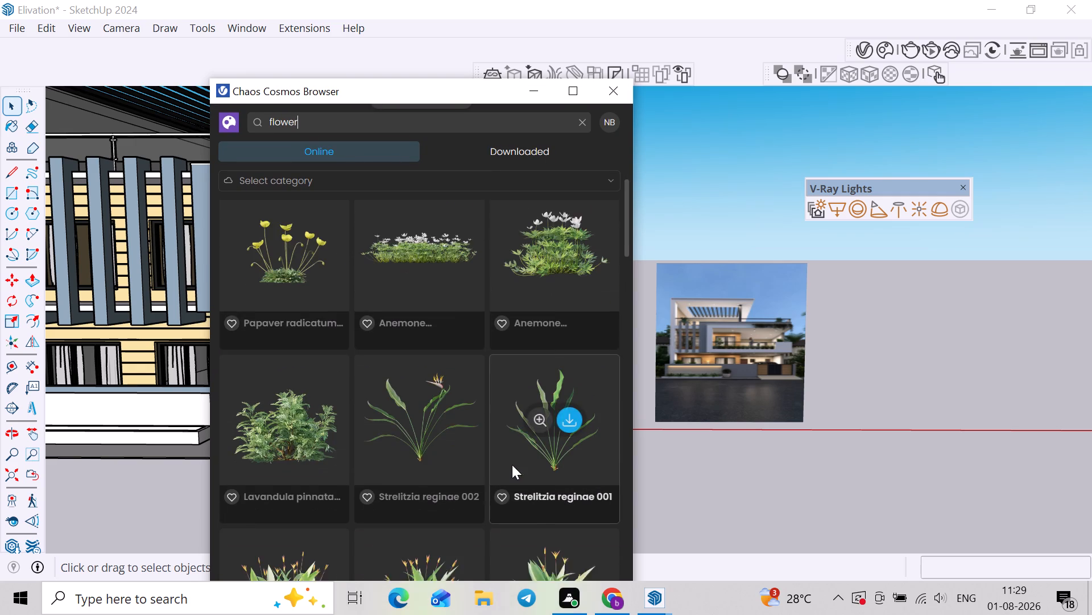
pyautogui.scroll(-11, 511, 462)
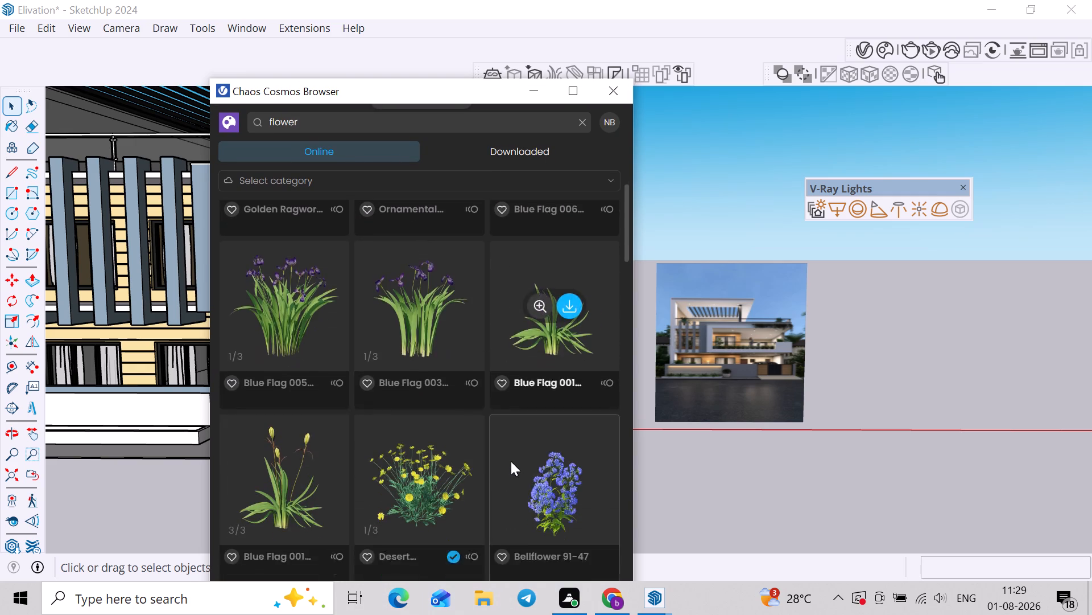
pyautogui.scroll(-12, 511, 461)
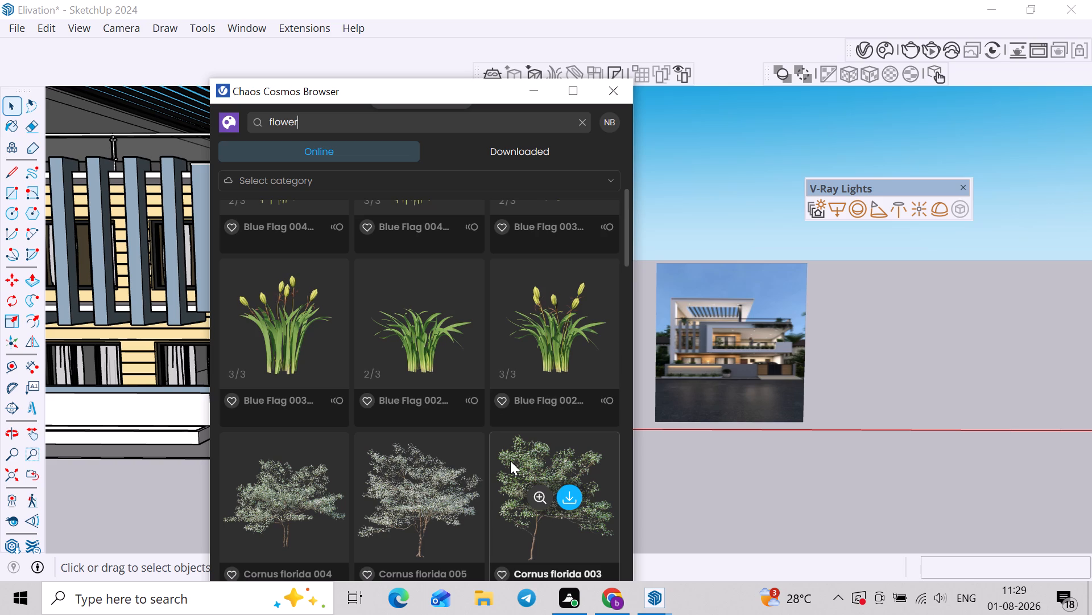
pyautogui.scroll(-6, 510, 461)
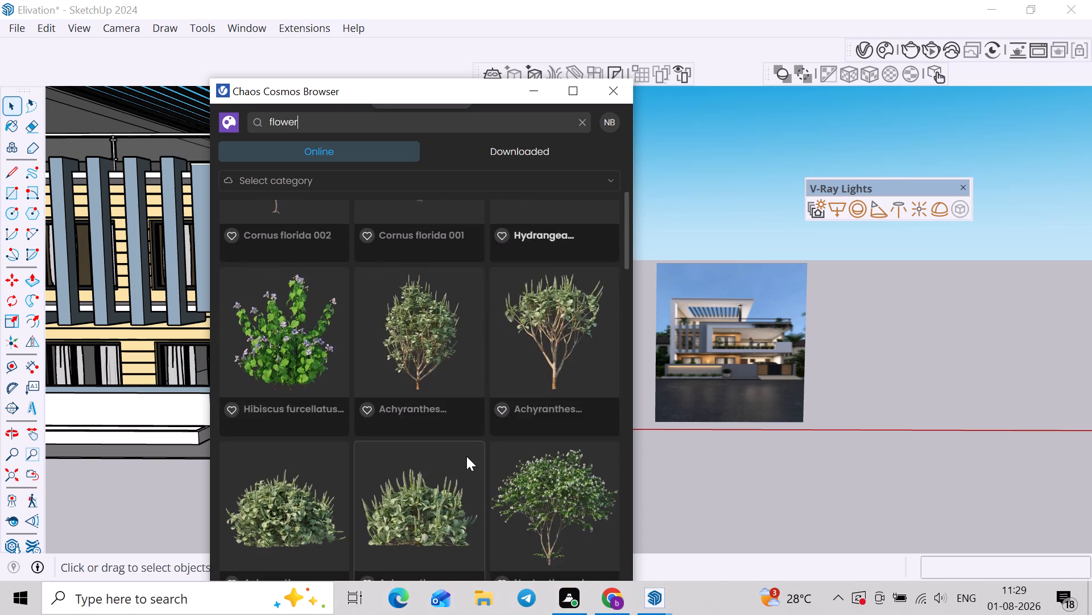
pyautogui.scroll(-15, 466, 456)
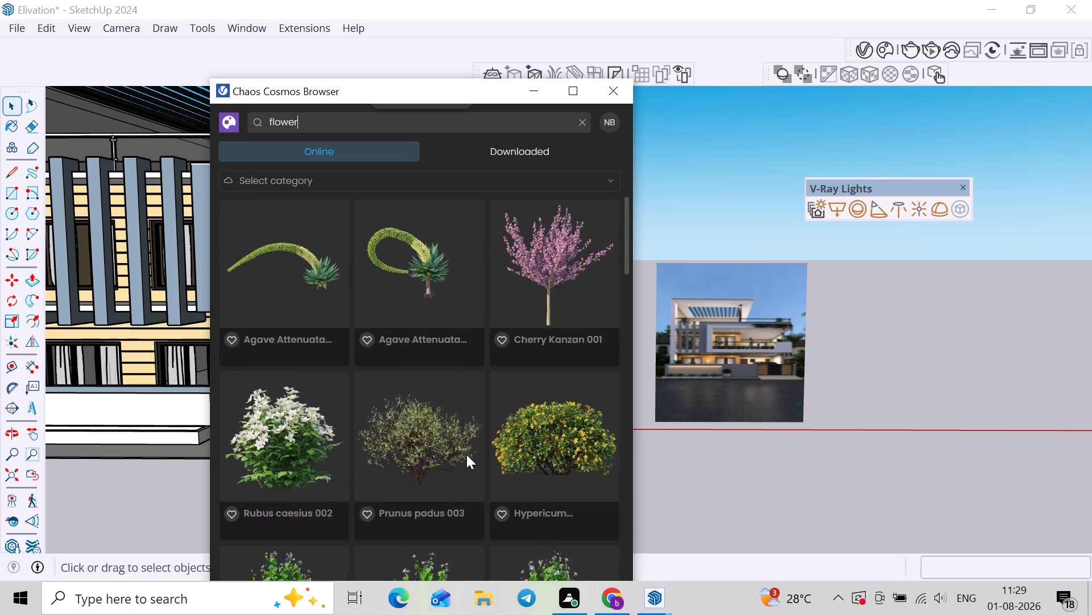
pyautogui.scroll(-11, 466, 454)
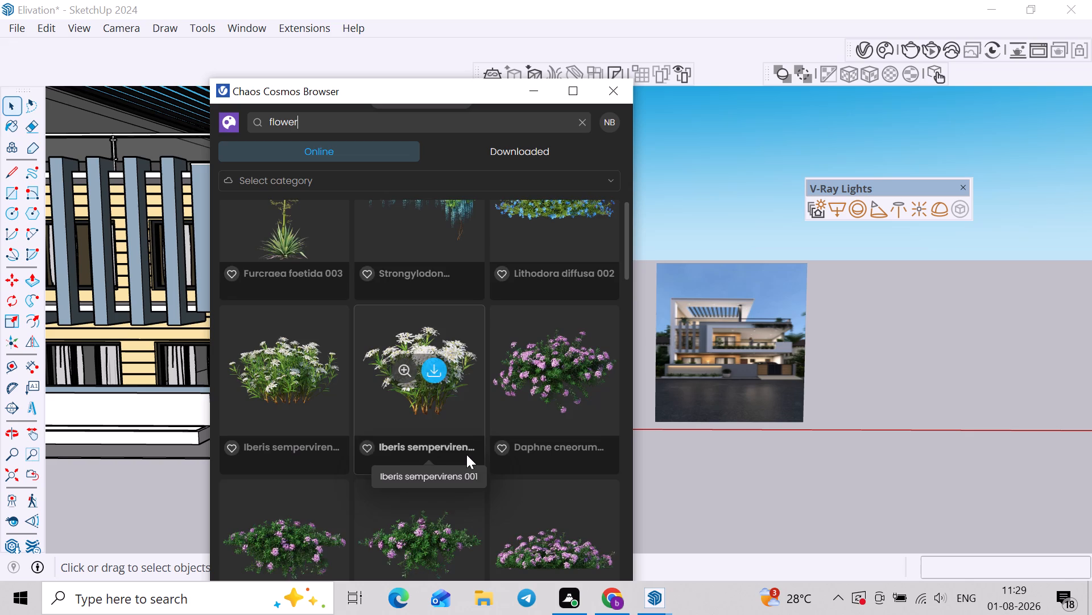
# Download the blue-flowered Lithodora diffusa 002 asset from the Cosmos library.
pyautogui.scroll(2, 466, 454)
pyautogui.click(564, 370)
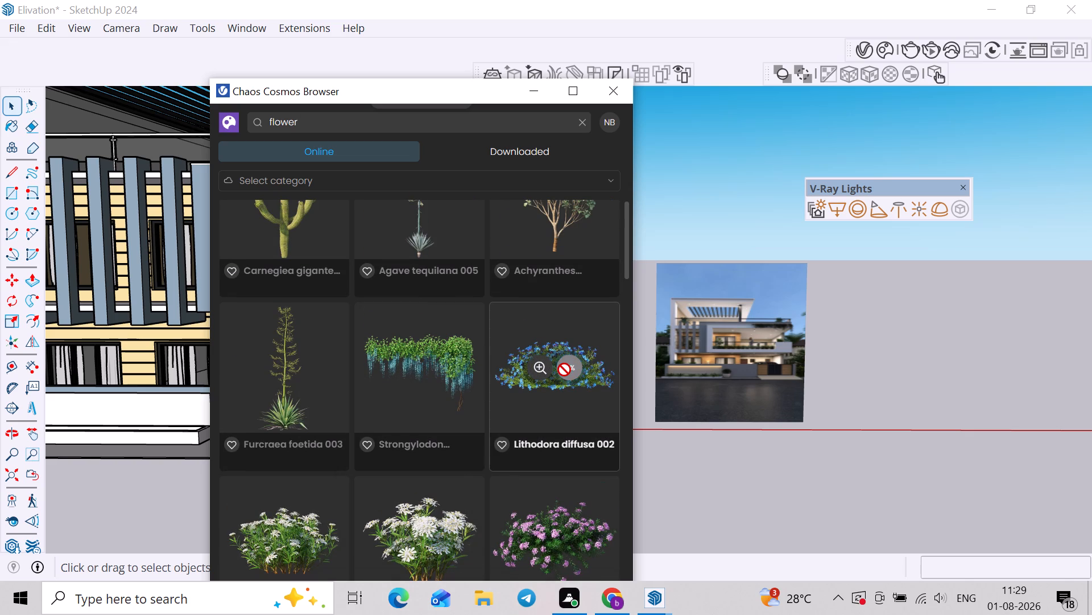
pyautogui.scroll(-4, 579, 453)
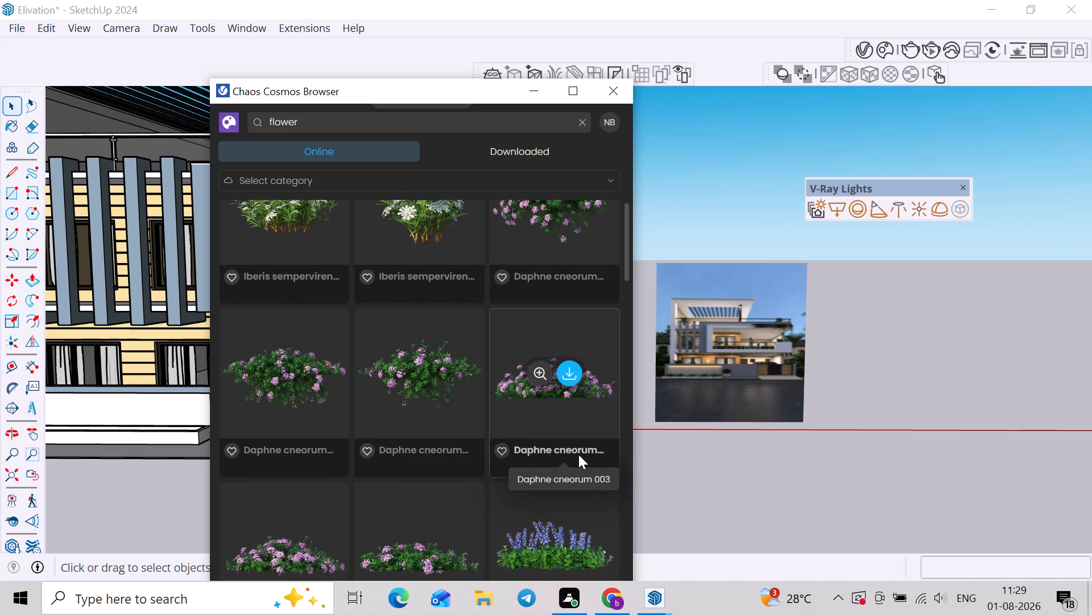
pyautogui.scroll(3, 590, 350)
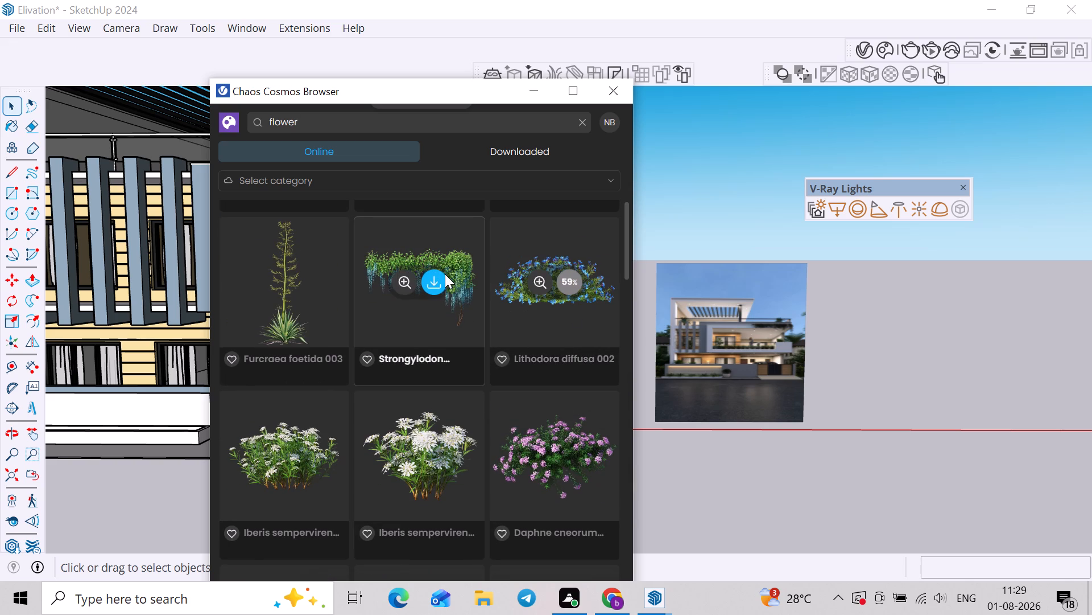
# Import Lithodora diffusa 002, place it at the end of the front wall's planter nearest the origin, and close the Cosmos browser.
pyautogui.click(577, 282)
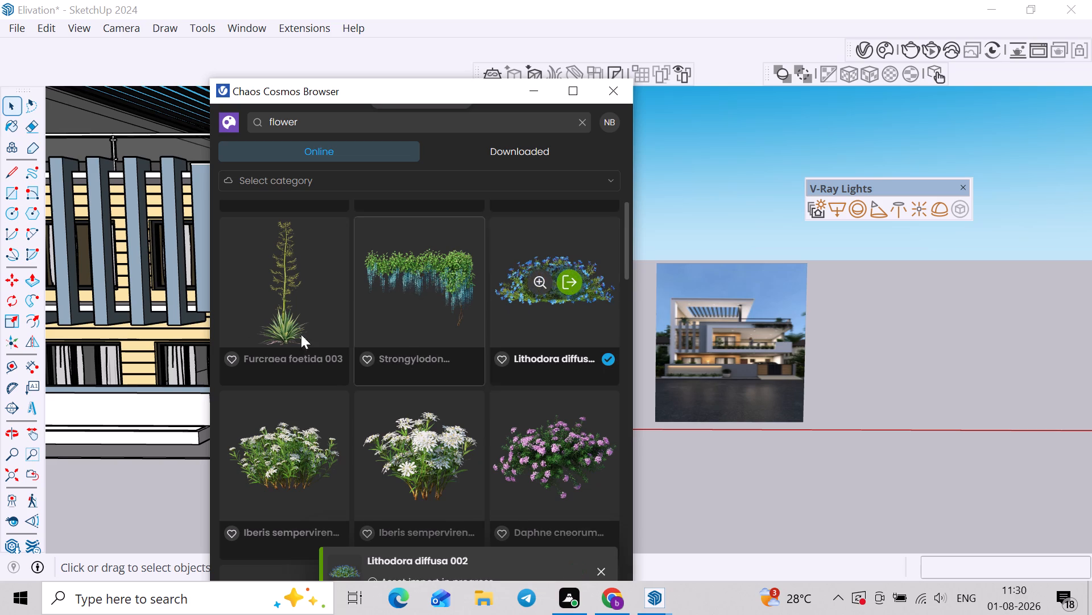
pyautogui.scroll(-7, 95, 366)
pyautogui.keyDown('shift'); pyautogui.moveTo(239, 408); pyautogui.dragTo(505, 409, button='middle'); pyautogui.keyUp('shift')
pyautogui.scroll(10, 196, 423)
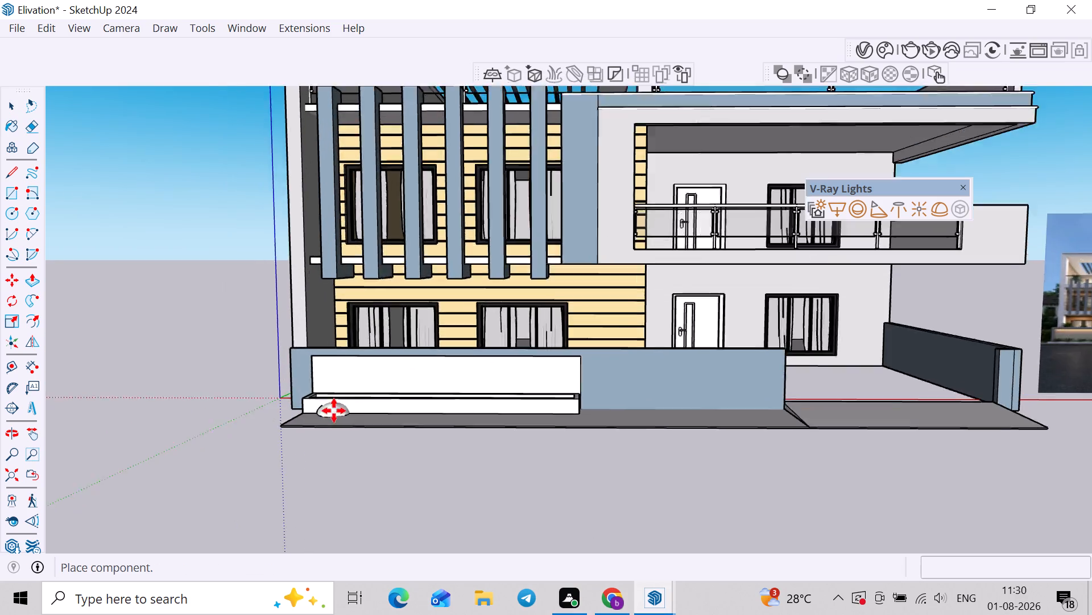
pyautogui.scroll(8, 334, 411)
pyautogui.scroll(-3, 322, 377)
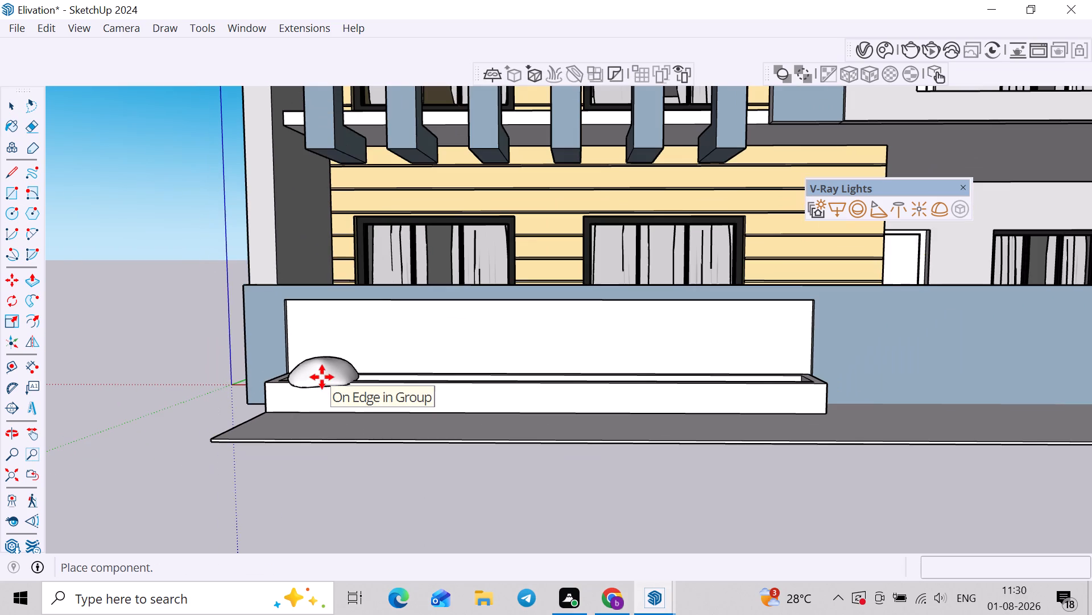
pyautogui.click(322, 377)
pyautogui.scroll(-3, 322, 377)
pyautogui.moveTo(356, 378); pyautogui.dragTo(213, 468, button='middle')
pyautogui.scroll(6, 292, 412)
pyautogui.press('space')
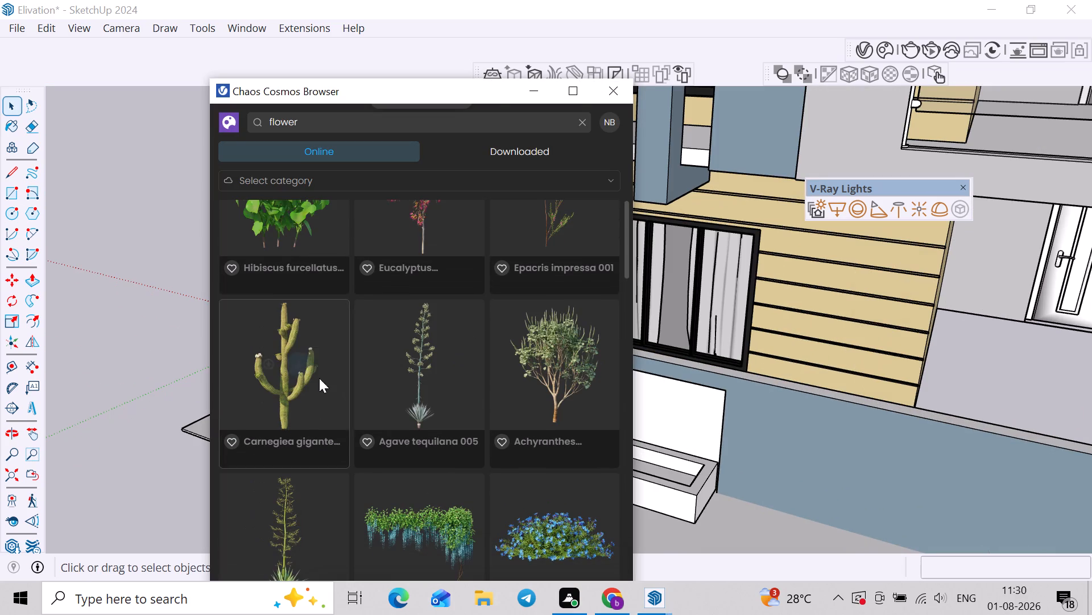
pyautogui.click(612, 89)
# Scale the placed flower plant along the green axis to about 0.46 so it narrows towards the planter's width.
pyautogui.moveTo(526, 340); pyautogui.dragTo(331, 446, button='middle')
pyautogui.scroll(6, 305, 437)
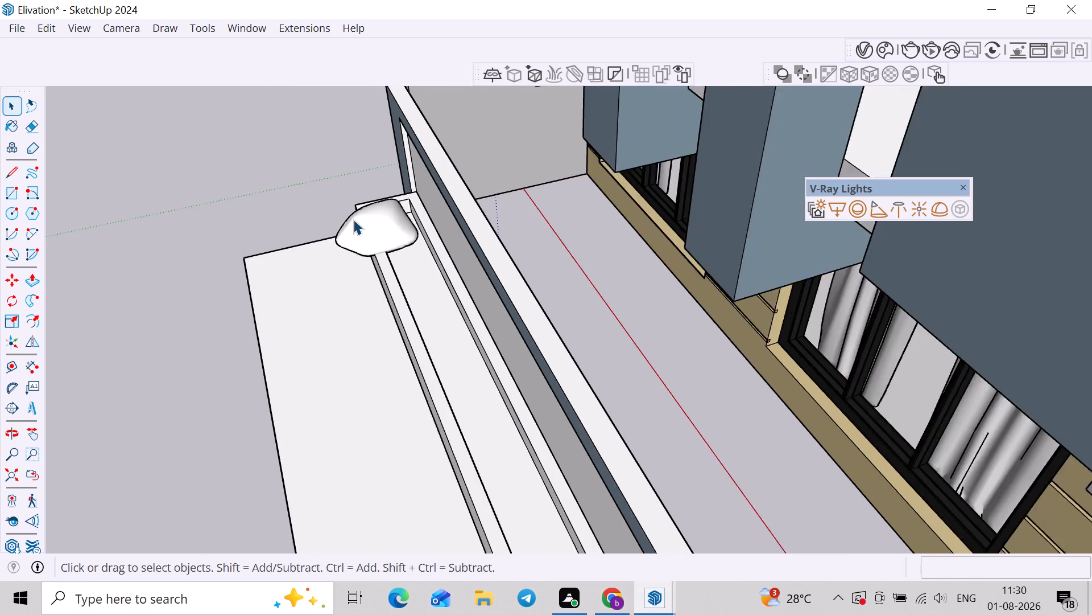
pyautogui.scroll(2, 353, 219)
pyautogui.click(371, 239)
pyautogui.scroll(4, 377, 238)
pyautogui.press('s')
pyautogui.scroll(2, 373, 237)
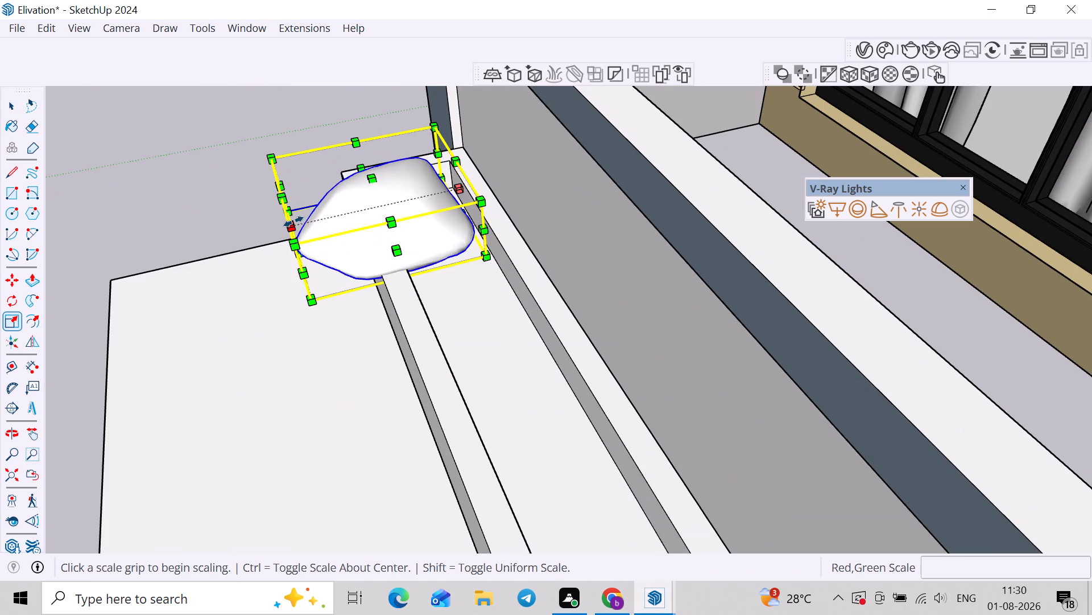
pyautogui.click(293, 222)
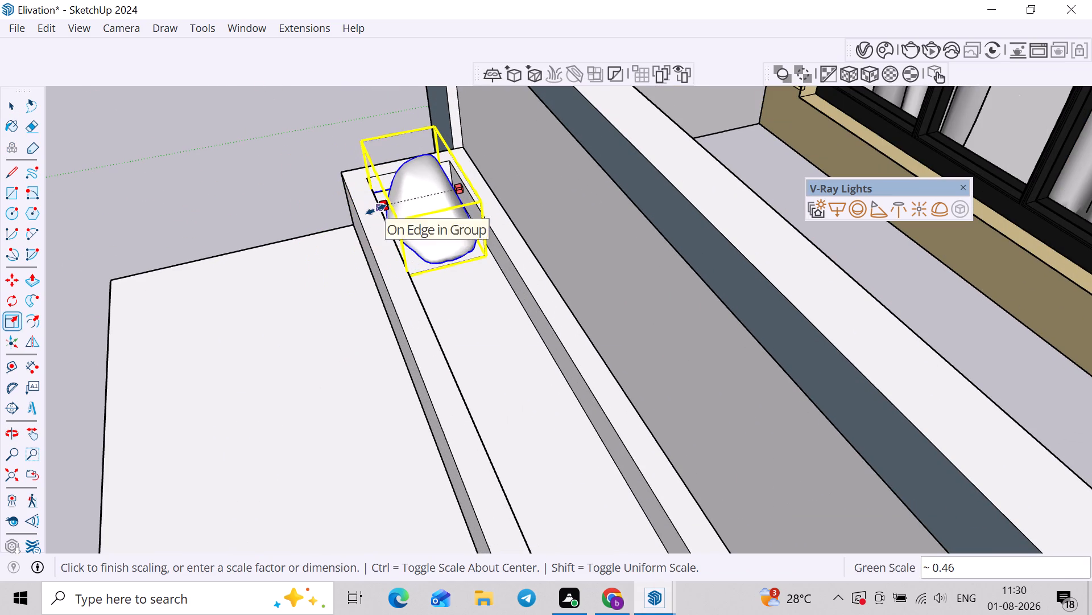
pyautogui.click(376, 210)
pyautogui.press('space')
pyautogui.click(271, 141)
# Scale the flower plant along the green axis by about 1.23, extending it towards the boundary wall to fill the planter's width.
pyautogui.scroll(6, 577, 240)
pyautogui.click(350, 211)
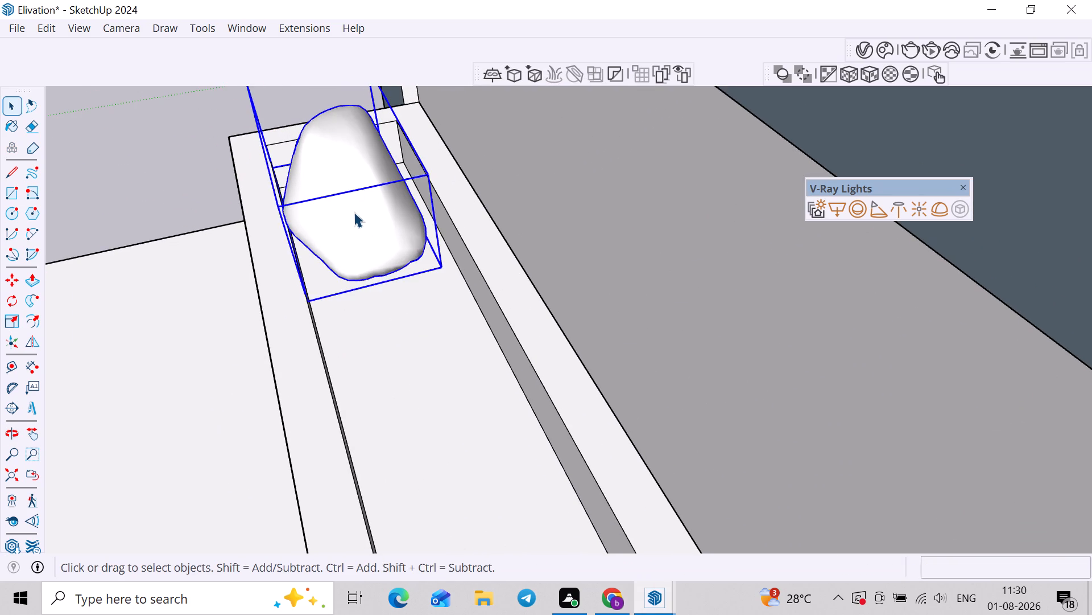
pyautogui.press('s')
pyautogui.scroll(2, 445, 176)
pyautogui.click(390, 157)
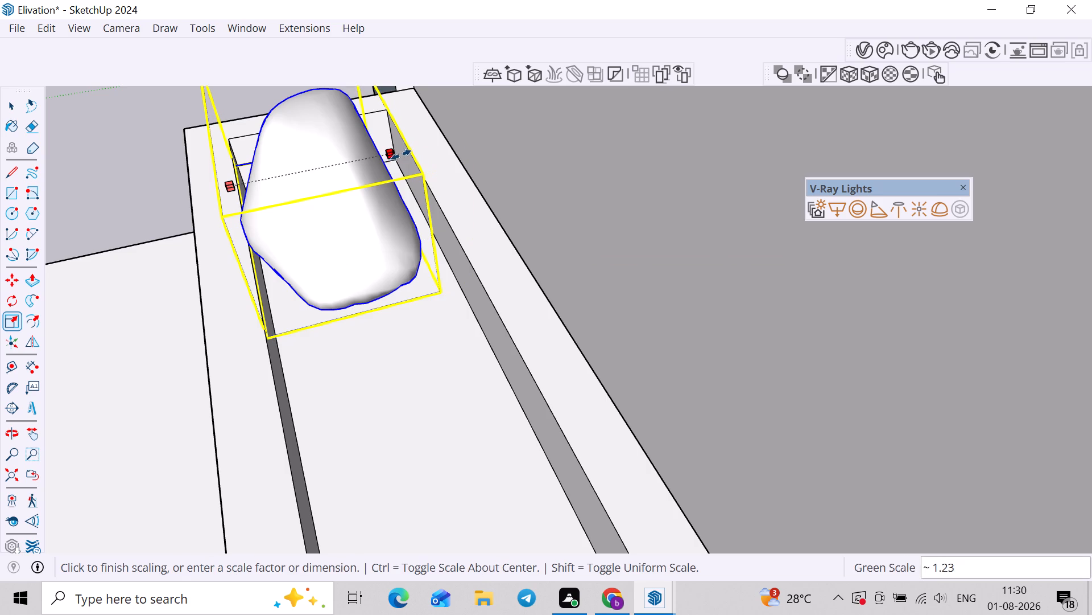
pyautogui.click(410, 150)
pyautogui.scroll(-5, 410, 150)
pyautogui.moveTo(360, 210); pyautogui.dragTo(555, 157, button='middle')
pyautogui.press('space')
pyautogui.scroll(-3, 429, 252)
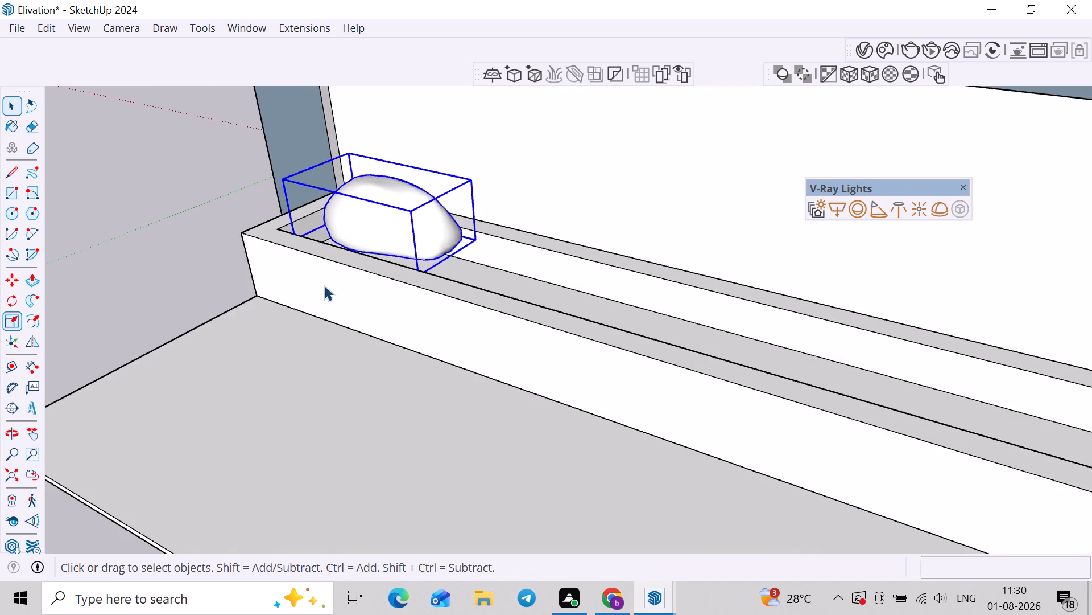
# Examine the planter's interior, the front boundary wall and the gate opening around the placed flower plant.
pyautogui.moveTo(165, 177); pyautogui.dragTo(288, 134, button='middle')
pyautogui.scroll(5, 399, 211)
pyautogui.moveTo(470, 239); pyautogui.dragTo(239, 256, button='middle')
pyautogui.scroll(3, 578, 293)
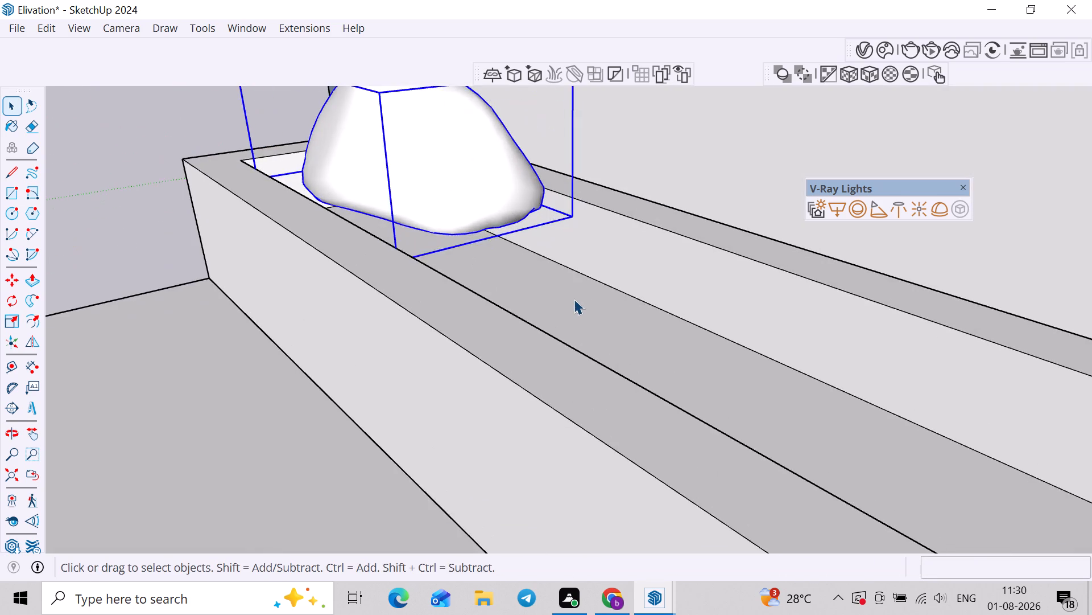
pyautogui.doubleClick(574, 299)
pyautogui.scroll(3, 574, 299)
pyautogui.click(578, 298)
pyautogui.scroll(-8, 578, 298)
pyautogui.moveTo(597, 313); pyautogui.dragTo(760, 336, button='middle')
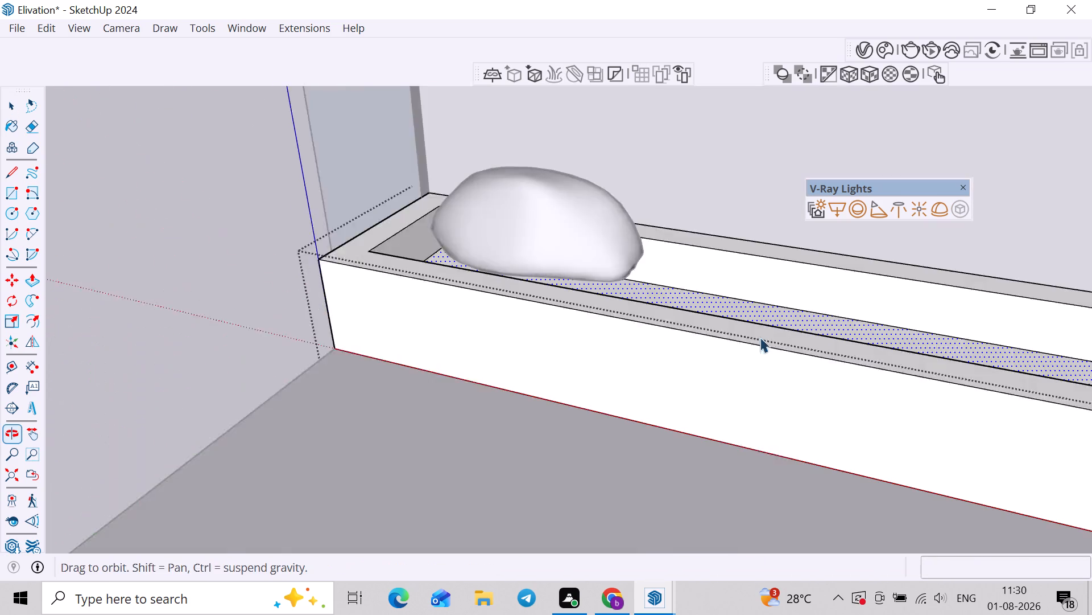
pyautogui.scroll(-7, 751, 342)
pyautogui.keyDown('shift'); pyautogui.moveTo(750, 348); pyautogui.dragTo(202, 283, button='middle'); pyautogui.keyUp('shift')
pyautogui.scroll(-4, 203, 289)
pyautogui.moveTo(392, 360); pyautogui.dragTo(556, 332, button='middle')
pyautogui.scroll(-12, 530, 341)
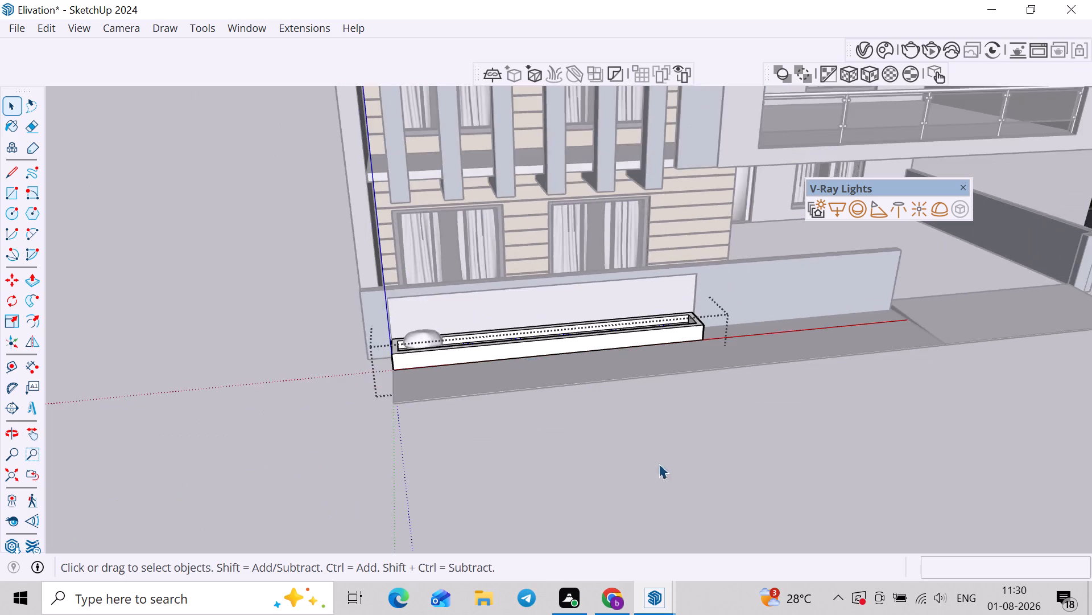
pyautogui.click(676, 475)
pyautogui.keyDown('shift'); pyautogui.moveTo(668, 452); pyautogui.dragTo(332, 409, button='middle'); pyautogui.keyUp('shift')
pyautogui.moveTo(614, 399); pyautogui.dragTo(412, 371, button='middle')
pyautogui.keyDown('shift'); pyautogui.moveTo(723, 348); pyautogui.dragTo(375, 409, button='middle'); pyautogui.keyUp('shift')
pyautogui.moveTo(444, 401); pyautogui.dragTo(541, 365, button='middle')
pyautogui.scroll(2, 653, 305)
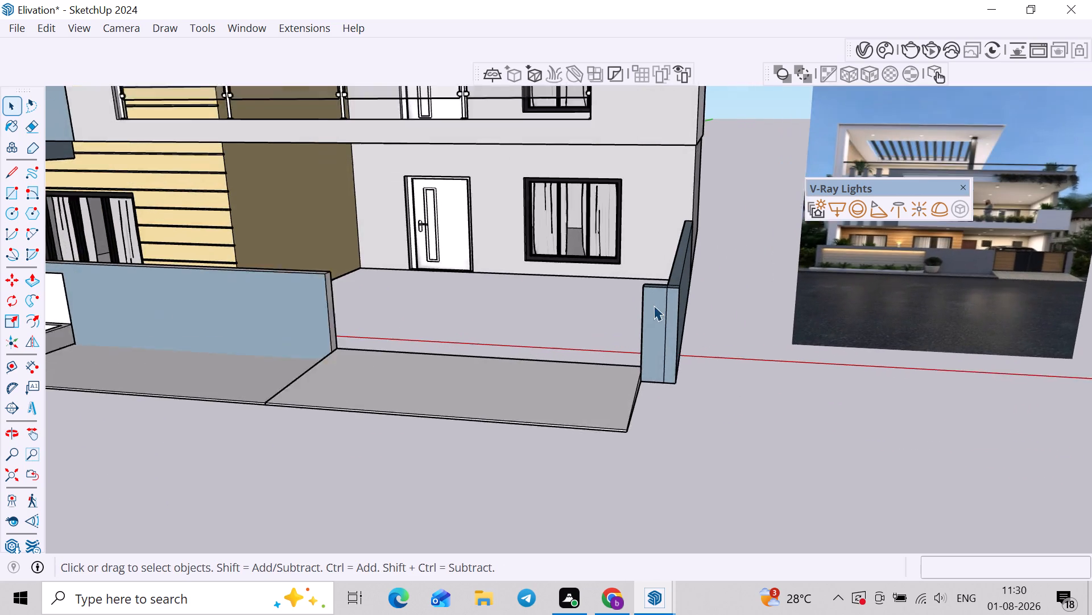
pyautogui.scroll(1, 653, 305)
pyautogui.scroll(-4, 646, 307)
pyautogui.scroll(-4, 541, 327)
pyautogui.keyDown('shift'); pyautogui.moveTo(393, 347); pyautogui.dragTo(612, 347, button='middle'); pyautogui.keyUp('shift')
pyautogui.moveTo(422, 330); pyautogui.dragTo(393, 400, button='middle')
pyautogui.scroll(2, 330, 338)
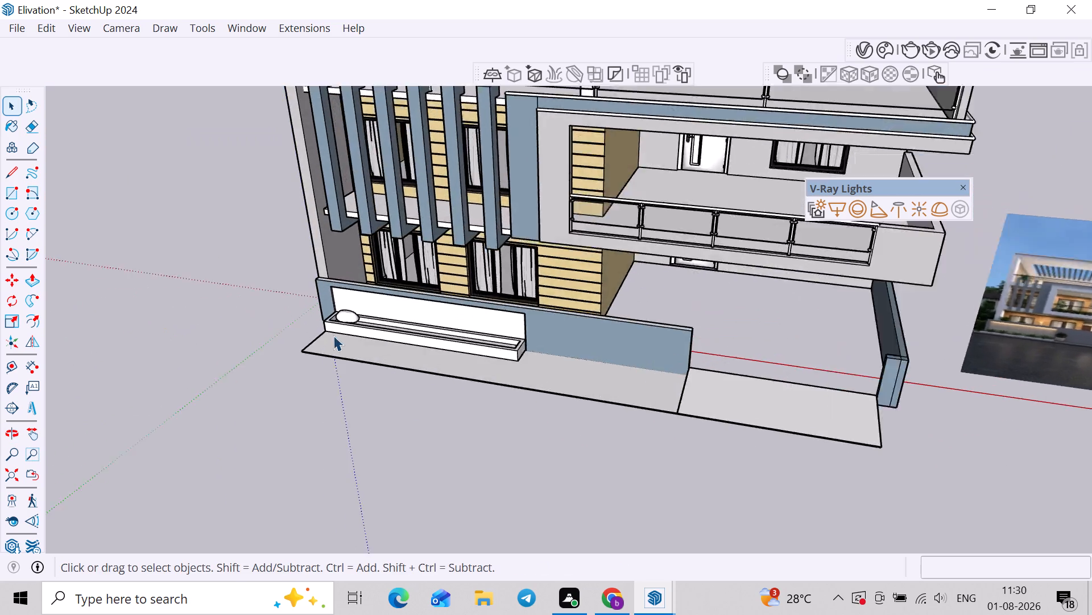
pyautogui.scroll(6, 333, 335)
# Lower the flower plant about 2 9/16" so it sits deeper in the planter.
pyautogui.click(349, 309)
pyautogui.scroll(4, 358, 310)
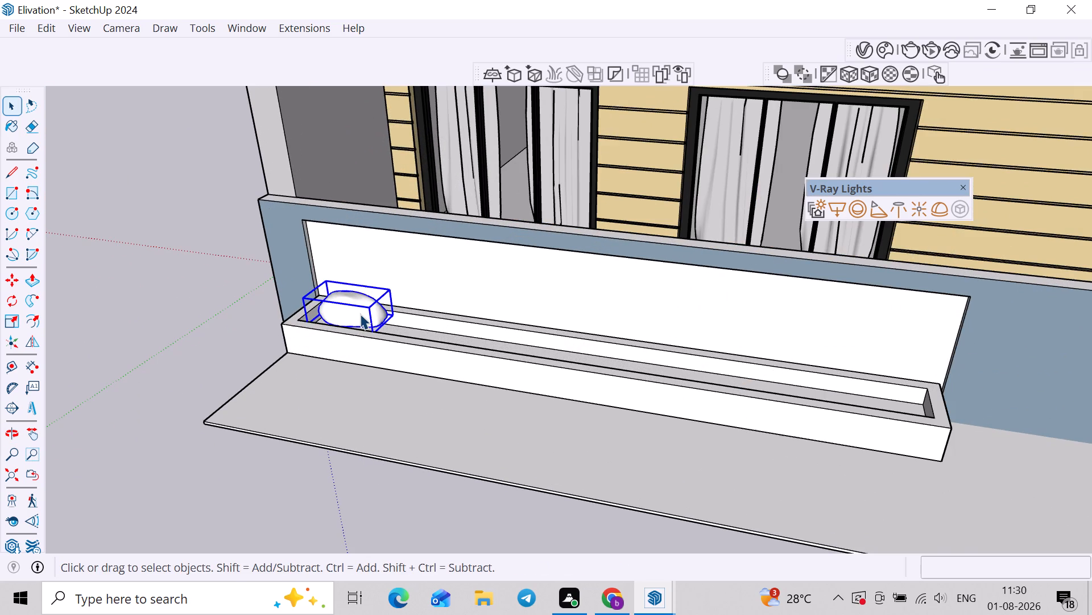
pyautogui.scroll(-3, 373, 309)
pyautogui.keyDown('shift'); pyautogui.moveTo(391, 304); pyautogui.dragTo(370, 352, button='middle'); pyautogui.keyUp('shift')
pyautogui.scroll(8, 365, 352)
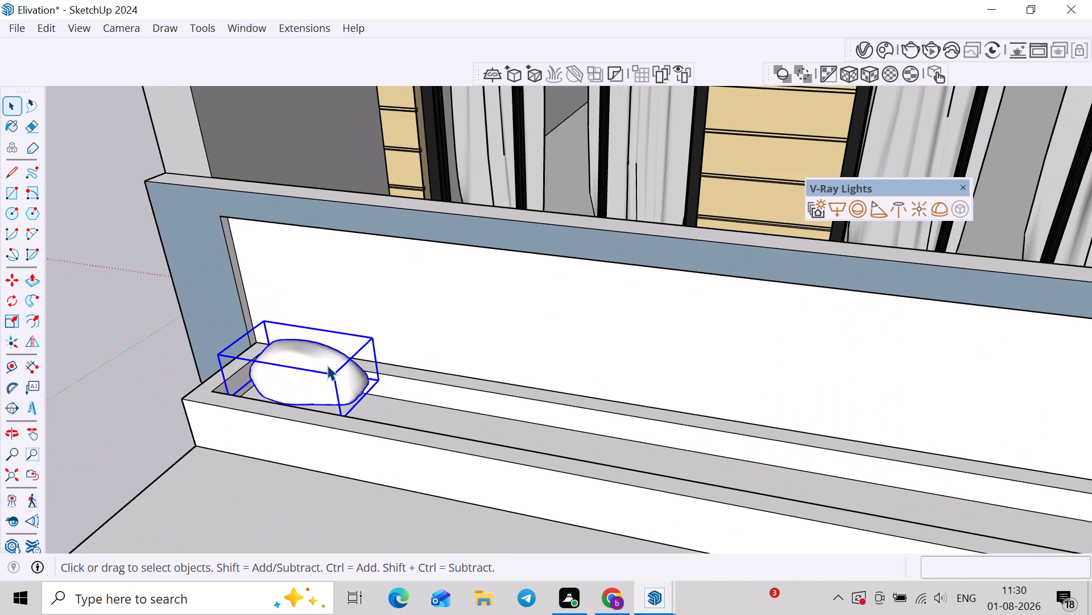
pyautogui.click(327, 365)
pyautogui.scroll(3, 327, 364)
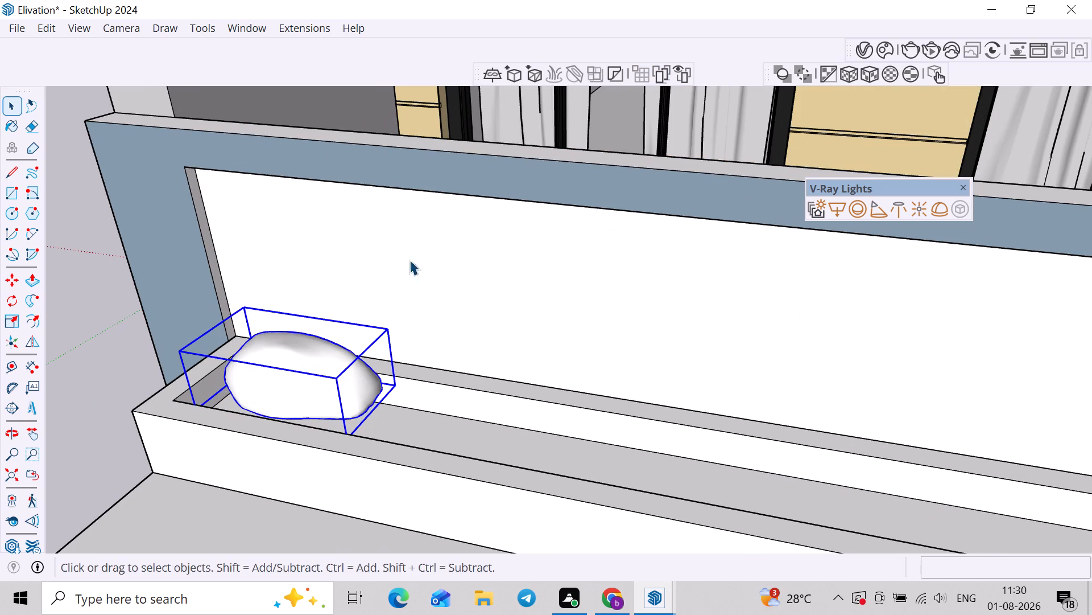
pyautogui.scroll(2, 369, 366)
pyautogui.moveTo(375, 356); pyautogui.dragTo(383, 342, button='middle')
pyautogui.press('m')
pyautogui.click(305, 366)
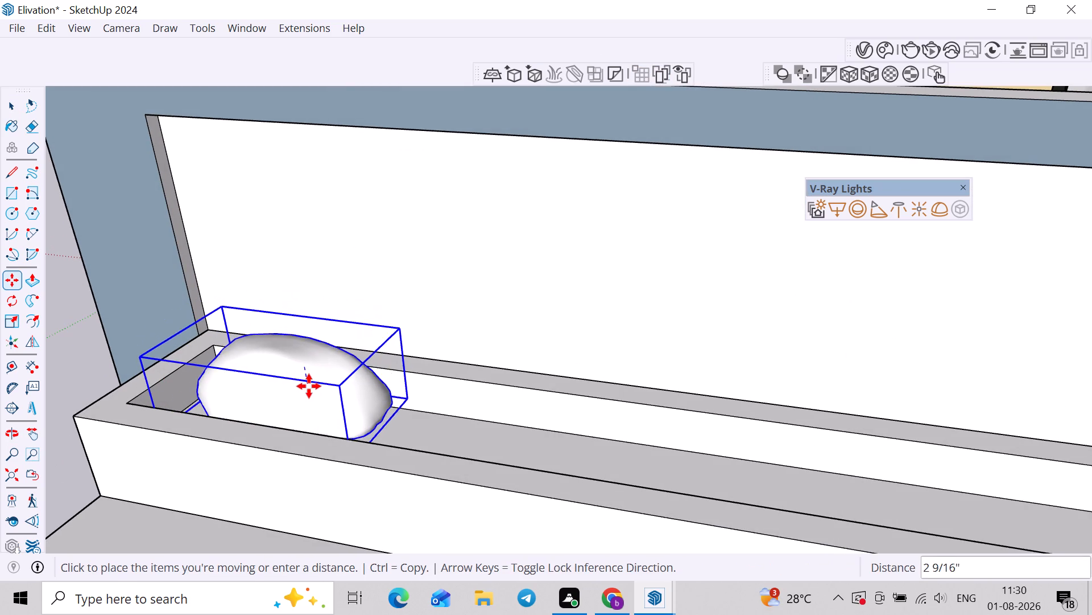
pyautogui.click(309, 388)
pyautogui.scroll(-3, 312, 388)
pyautogui.moveTo(322, 372); pyautogui.dragTo(345, 323, button='middle')
pyautogui.press('space')
# Shift the flower plant slightly along the planter's length, towards the planter end nearest the origin.
pyautogui.scroll(2, 303, 387)
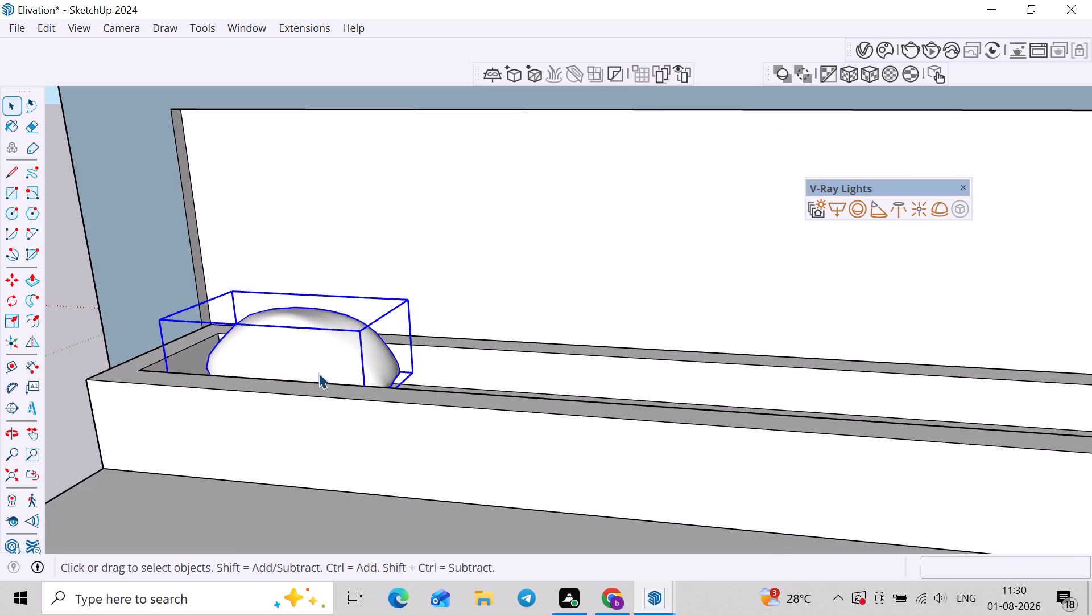
pyautogui.press('m')
pyautogui.click(321, 358)
pyautogui.click(289, 352)
pyautogui.press('space')
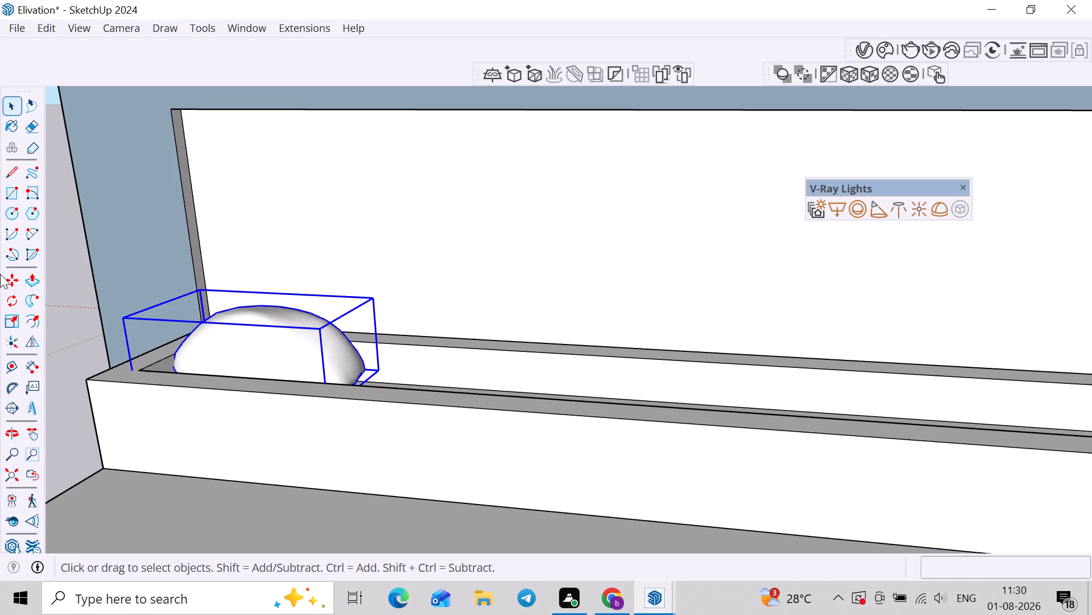
pyautogui.scroll(-4, 0, 270)
pyautogui.keyDown('shift'); pyautogui.moveTo(111, 283); pyautogui.dragTo(291, 290, button='middle'); pyautogui.keyUp('shift')
pyautogui.scroll(-4, 280, 336)
pyautogui.click(197, 338)
pyautogui.scroll(2, 387, 372)
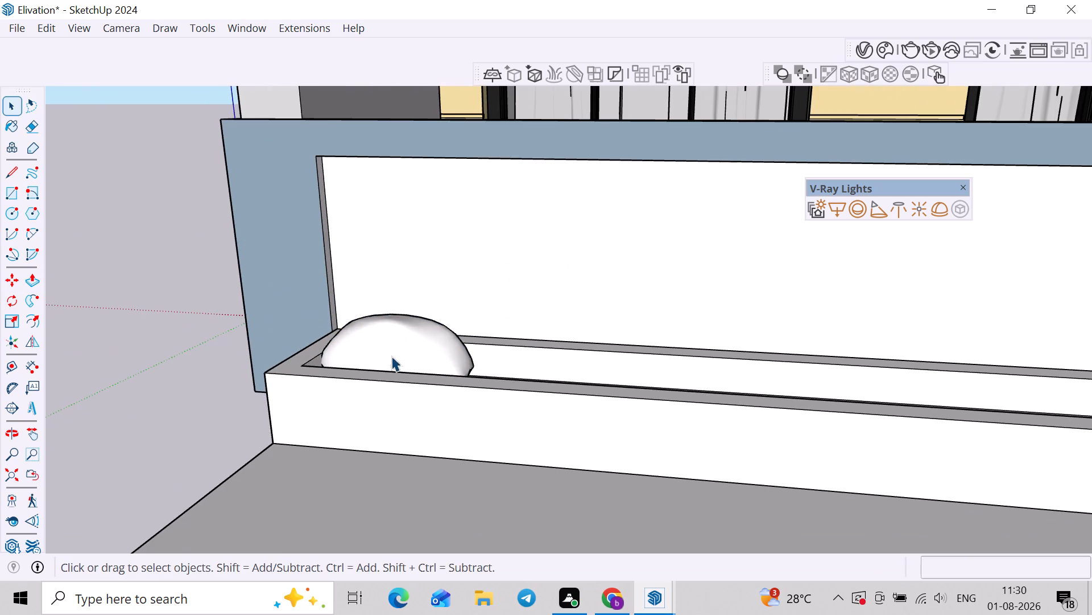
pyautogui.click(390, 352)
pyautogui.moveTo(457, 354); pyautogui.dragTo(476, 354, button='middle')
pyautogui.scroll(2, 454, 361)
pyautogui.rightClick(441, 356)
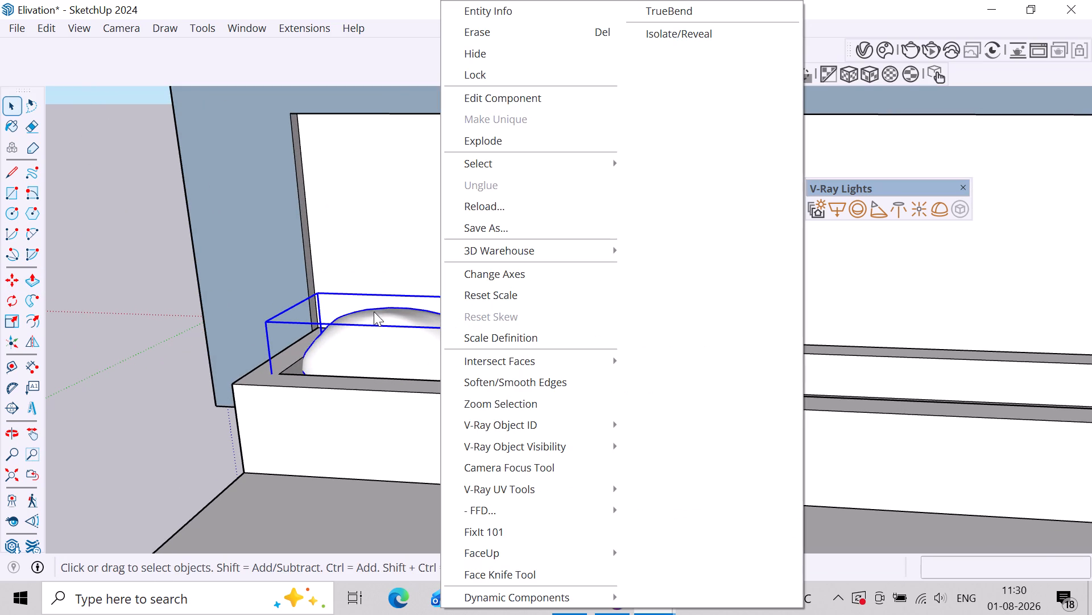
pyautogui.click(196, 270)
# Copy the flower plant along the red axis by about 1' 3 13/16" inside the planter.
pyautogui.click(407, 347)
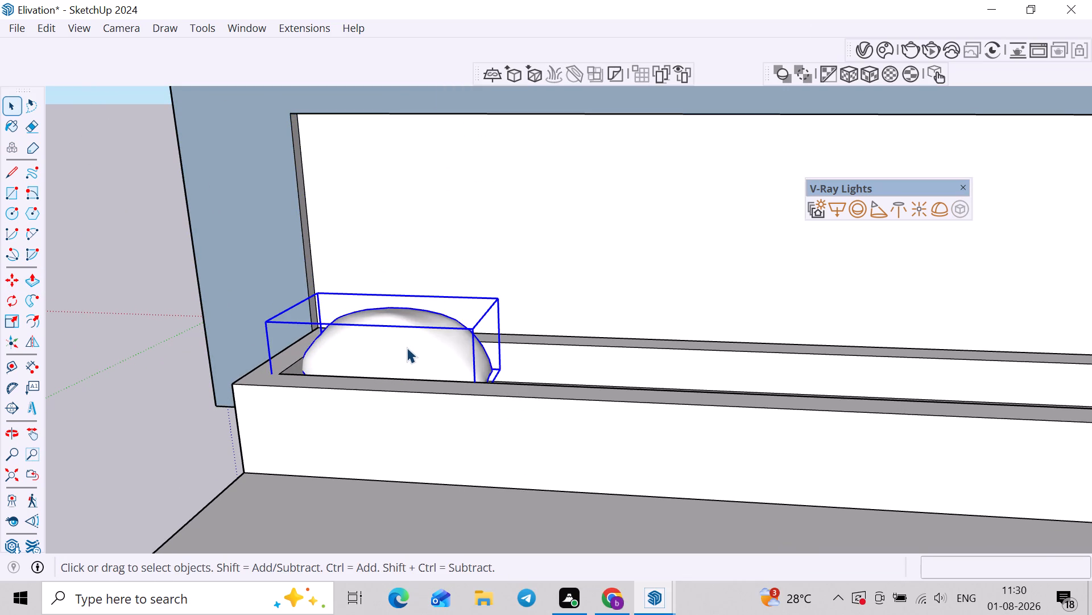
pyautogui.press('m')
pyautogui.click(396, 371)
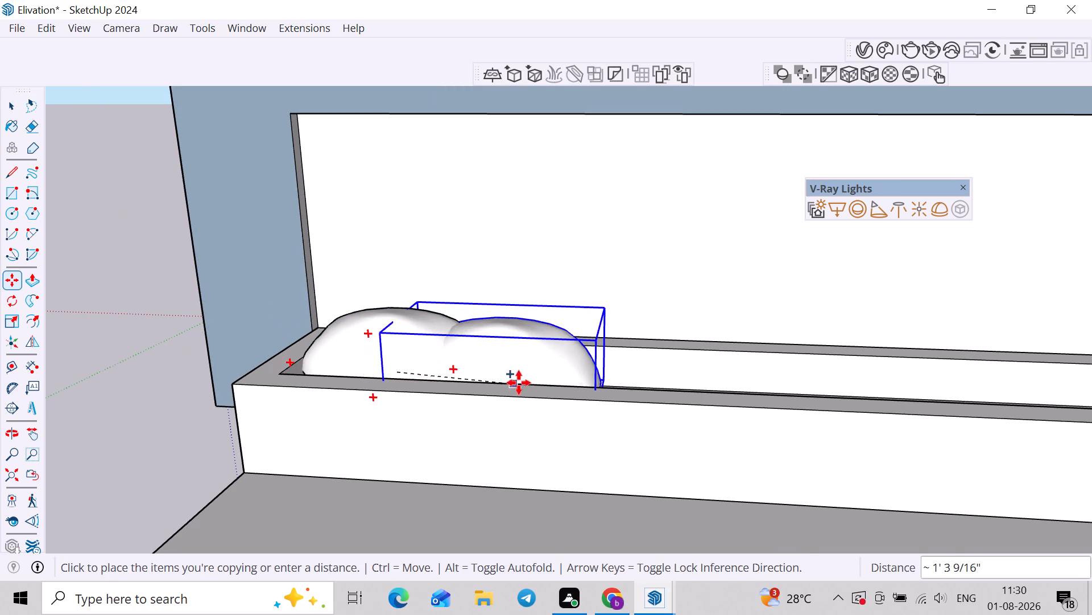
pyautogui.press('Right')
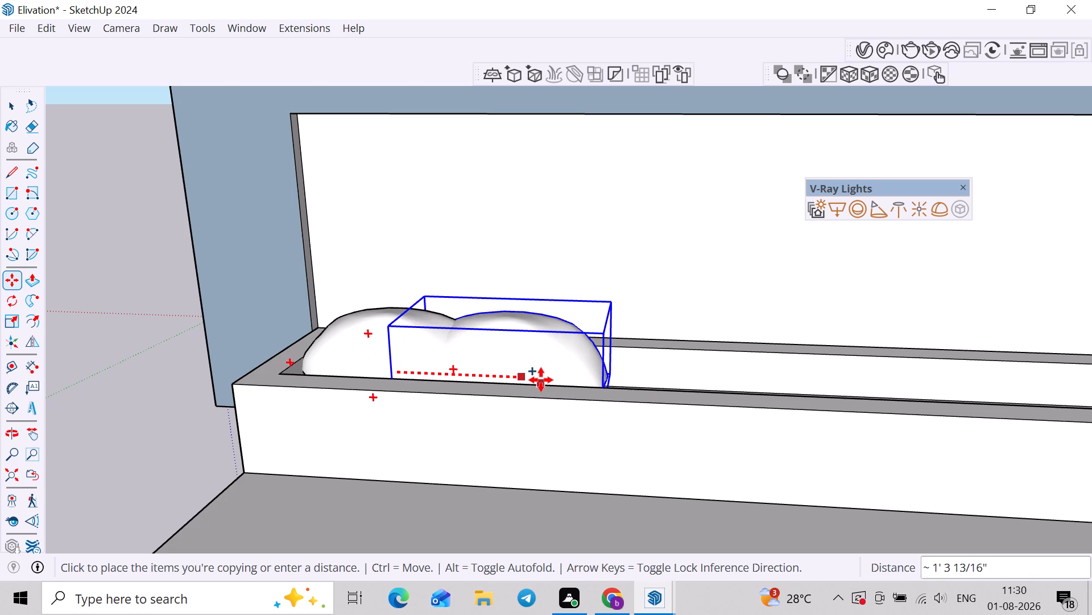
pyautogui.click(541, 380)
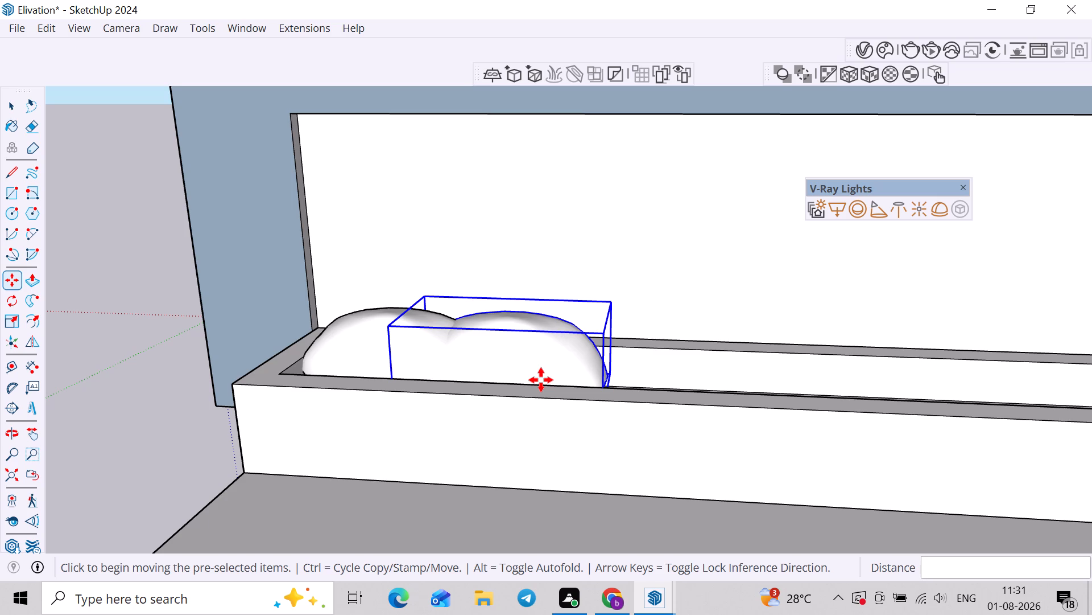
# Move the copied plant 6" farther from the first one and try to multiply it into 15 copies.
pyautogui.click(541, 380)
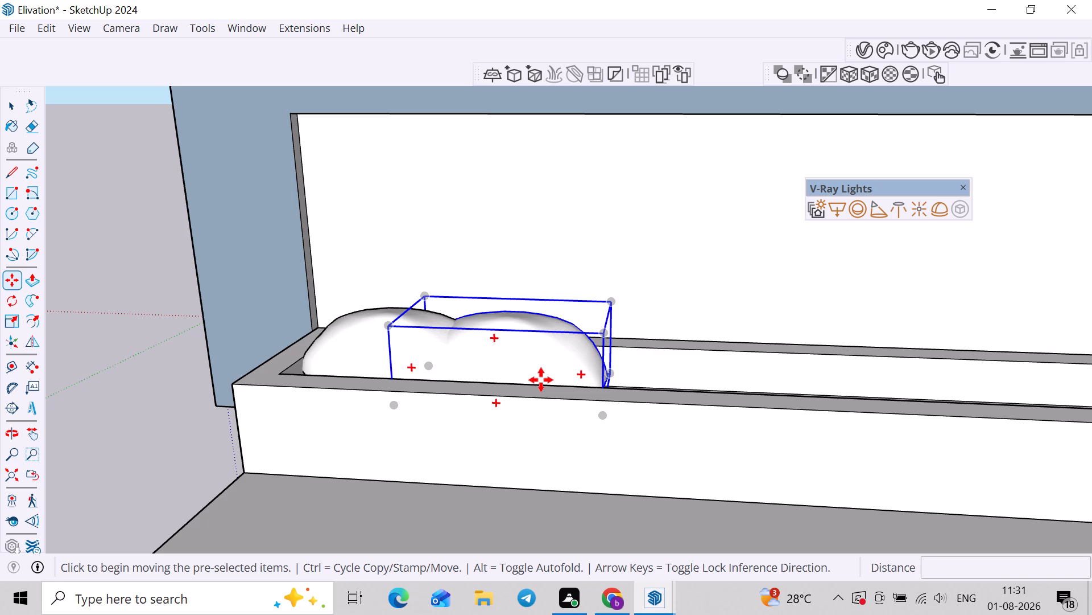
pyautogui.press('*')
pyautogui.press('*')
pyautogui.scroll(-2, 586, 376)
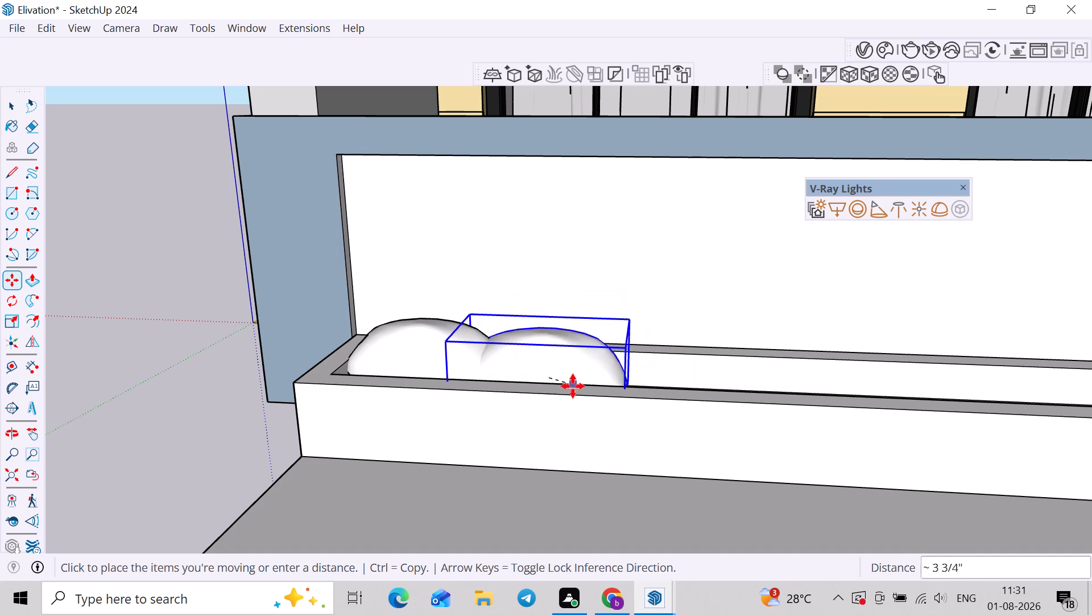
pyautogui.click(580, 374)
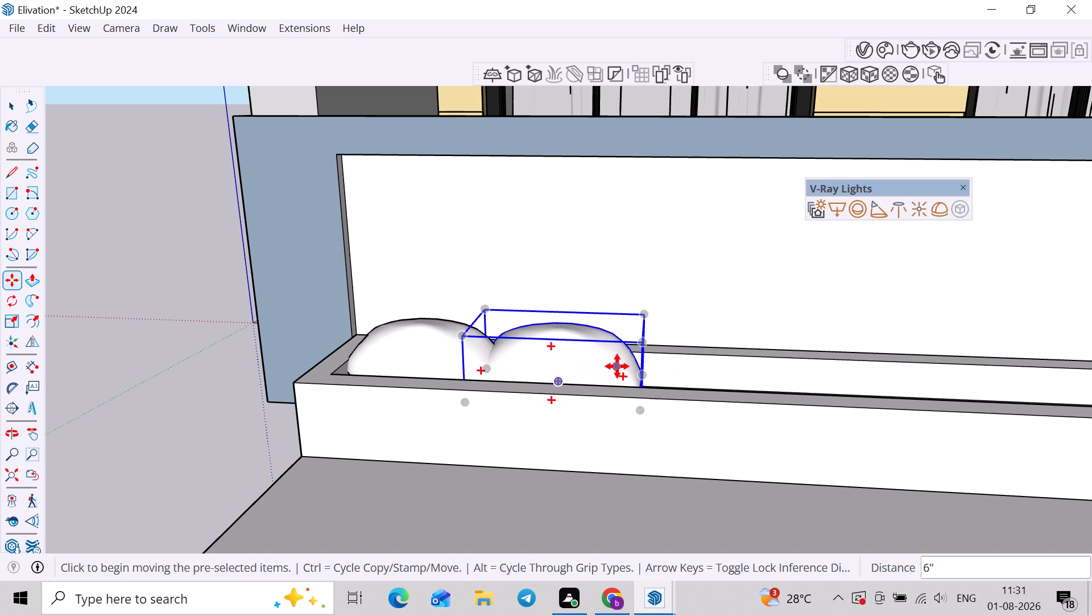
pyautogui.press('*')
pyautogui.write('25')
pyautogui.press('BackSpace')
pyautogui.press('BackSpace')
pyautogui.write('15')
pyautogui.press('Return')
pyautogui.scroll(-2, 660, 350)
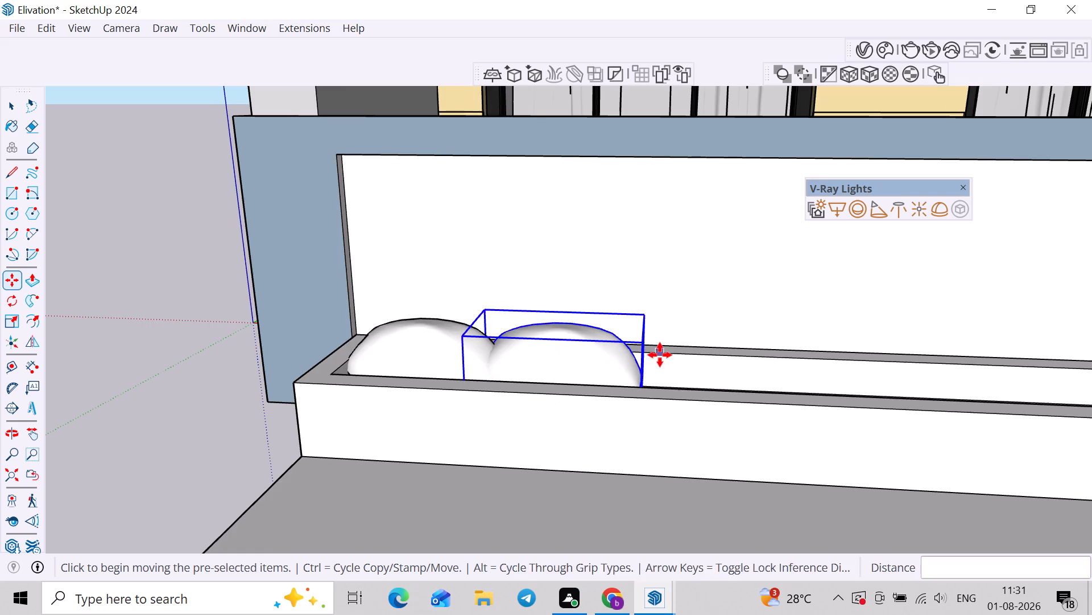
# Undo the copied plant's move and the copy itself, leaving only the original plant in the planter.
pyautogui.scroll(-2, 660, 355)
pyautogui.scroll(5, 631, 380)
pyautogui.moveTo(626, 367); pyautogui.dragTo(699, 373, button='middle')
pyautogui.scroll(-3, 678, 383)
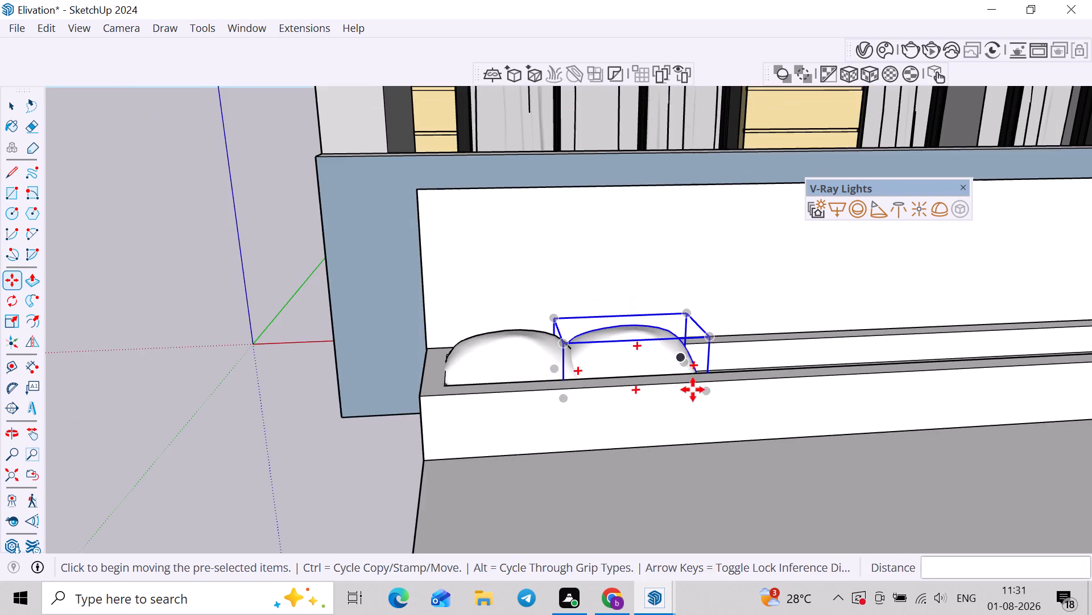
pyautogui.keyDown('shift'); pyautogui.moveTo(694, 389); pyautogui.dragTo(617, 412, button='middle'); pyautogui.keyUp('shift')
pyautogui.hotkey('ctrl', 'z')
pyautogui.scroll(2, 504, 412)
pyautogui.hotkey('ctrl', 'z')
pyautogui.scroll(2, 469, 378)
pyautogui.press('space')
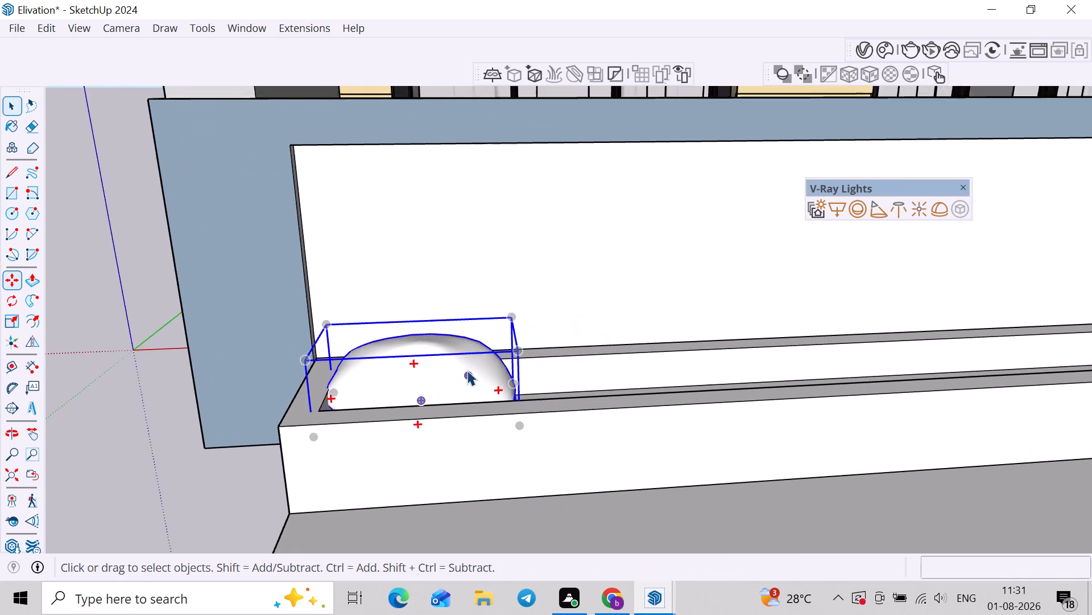
# Copy the flower plant along the red axis by about 1' 8 3/16" and array it as 15 copies along the planter.
pyautogui.click(459, 368)
pyautogui.press('m')
pyautogui.click(388, 383)
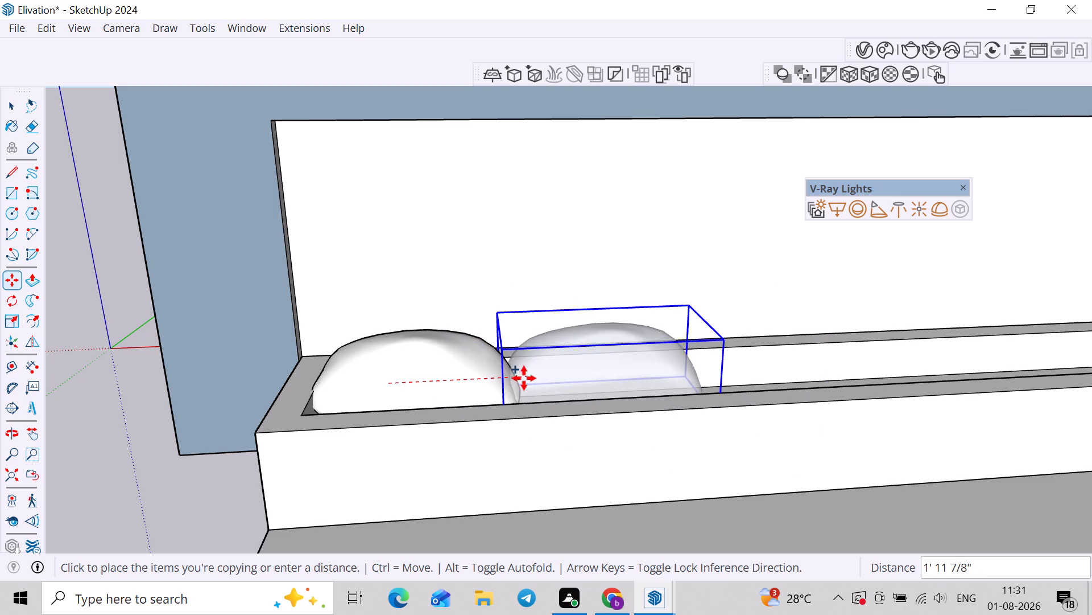
pyautogui.press('Right')
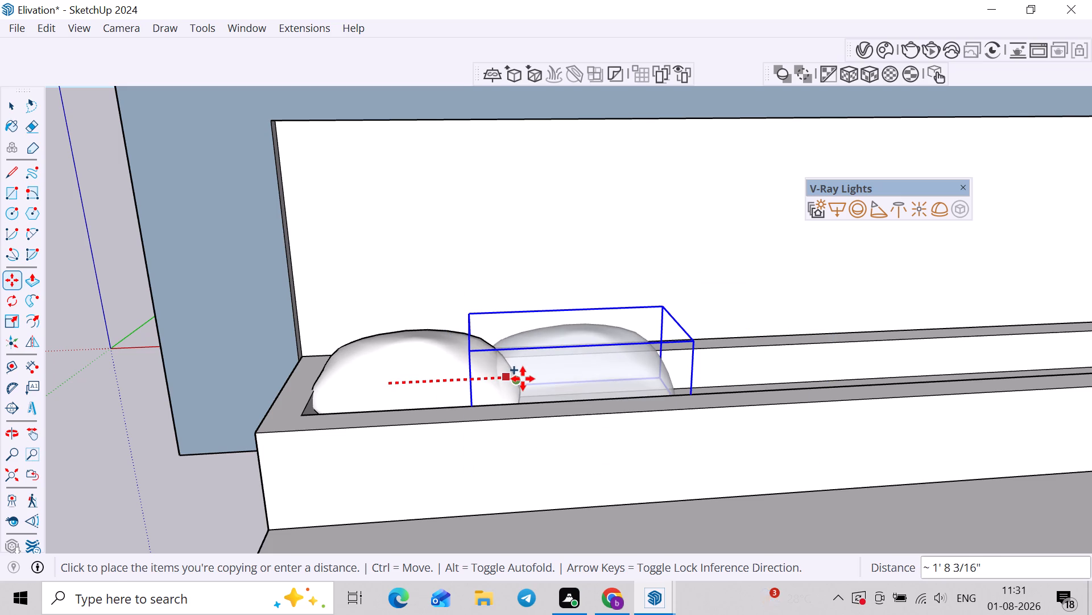
pyautogui.click(523, 379)
pyautogui.press('*')
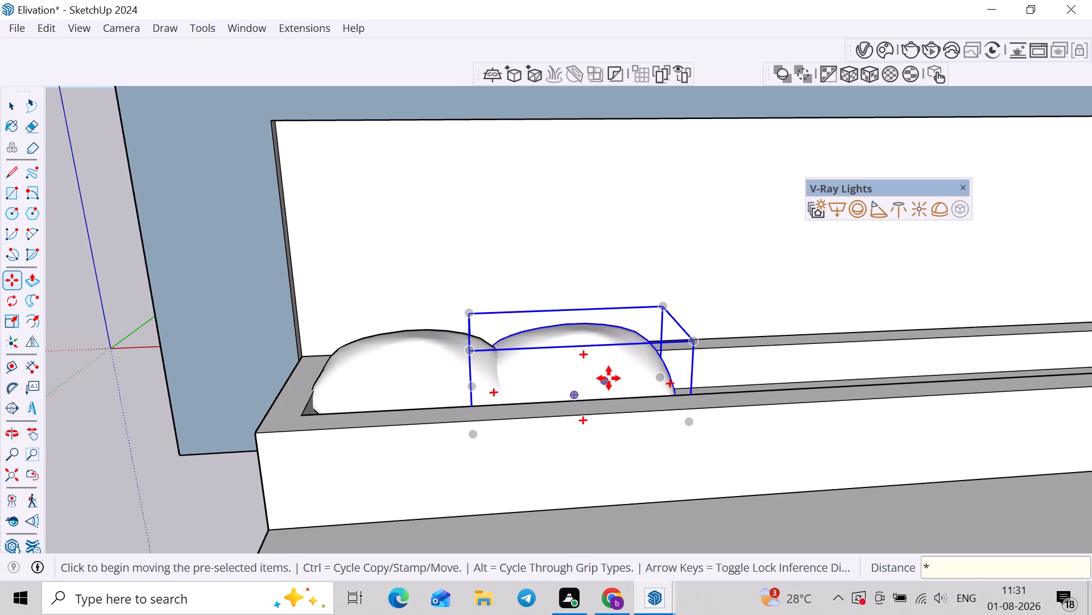
pyautogui.write('15')
pyautogui.press('Return')
pyautogui.scroll(-3, 608, 384)
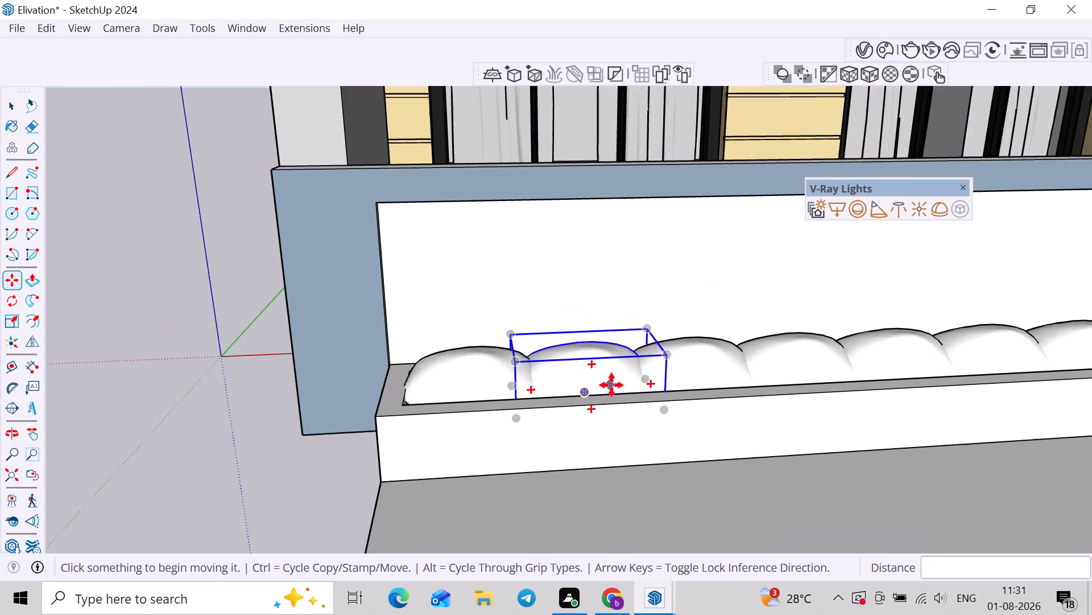
pyautogui.scroll(-9, 611, 385)
pyautogui.keyDown('shift'); pyautogui.moveTo(636, 376); pyautogui.dragTo(281, 354, button='middle'); pyautogui.keyUp('shift')
pyautogui.moveTo(544, 349); pyautogui.dragTo(511, 355, button='middle')
# Delete the five plant copies that lie beyond the far end of the planter.
pyautogui.press('space')
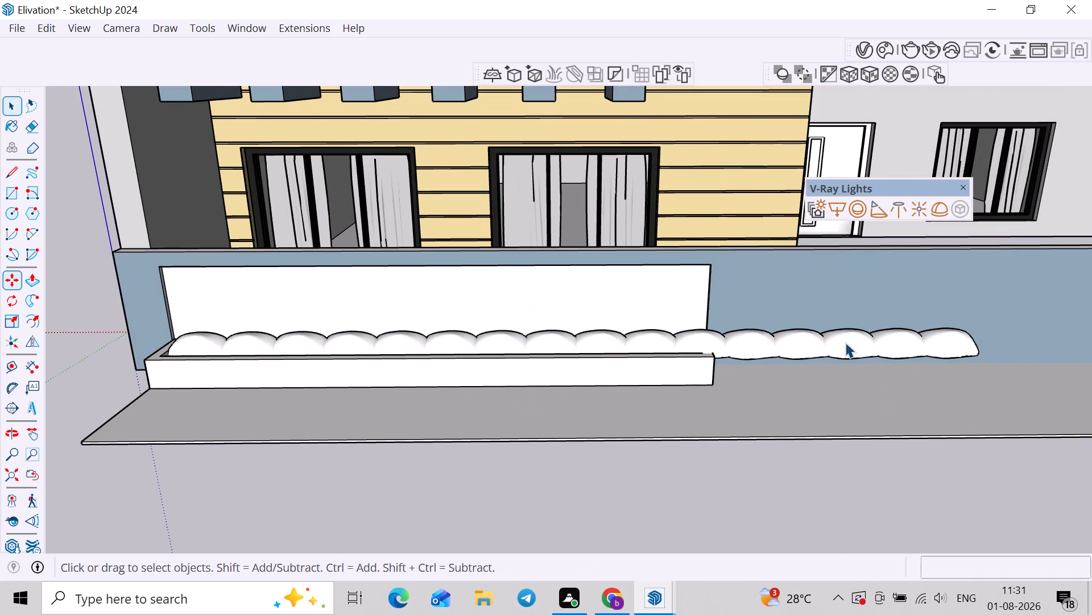
pyautogui.click(738, 343)
pyautogui.keyDown('shift'); pyautogui.click(788, 344); pyautogui.keyUp('shift')
pyautogui.keyDown('shift'); pyautogui.click(852, 350); pyautogui.keyUp('shift')
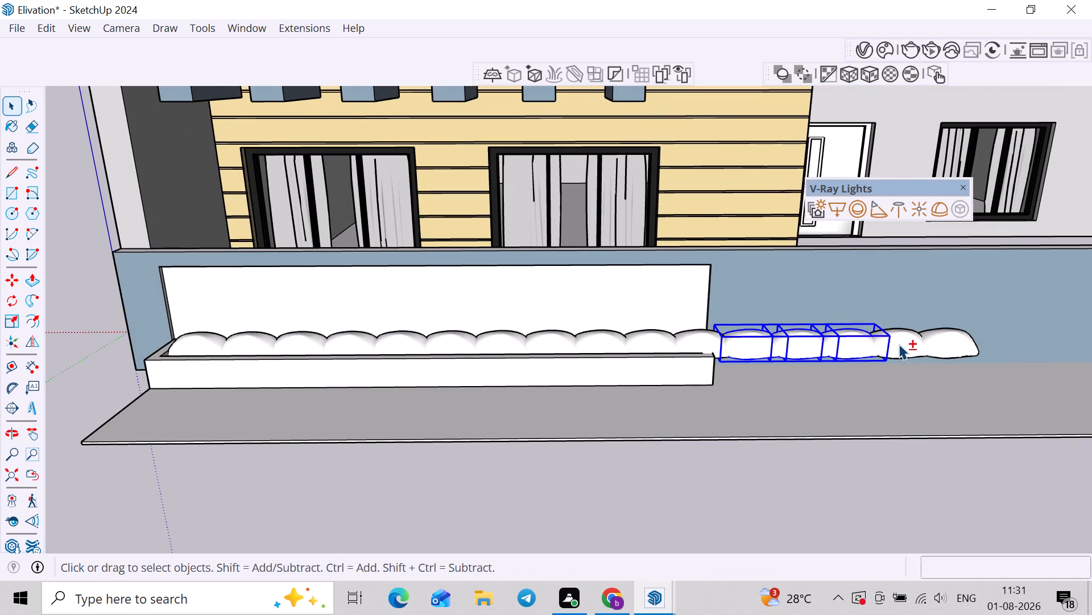
pyautogui.keyDown('shift'); pyautogui.click(899, 344); pyautogui.keyUp('shift')
pyautogui.keyDown('shift'); pyautogui.click(934, 344); pyautogui.keyUp('shift')
pyautogui.press('Delete')
# Scale down the last plant in the row along the red axis so it fits within the planter's far end.
pyautogui.scroll(3, 691, 409)
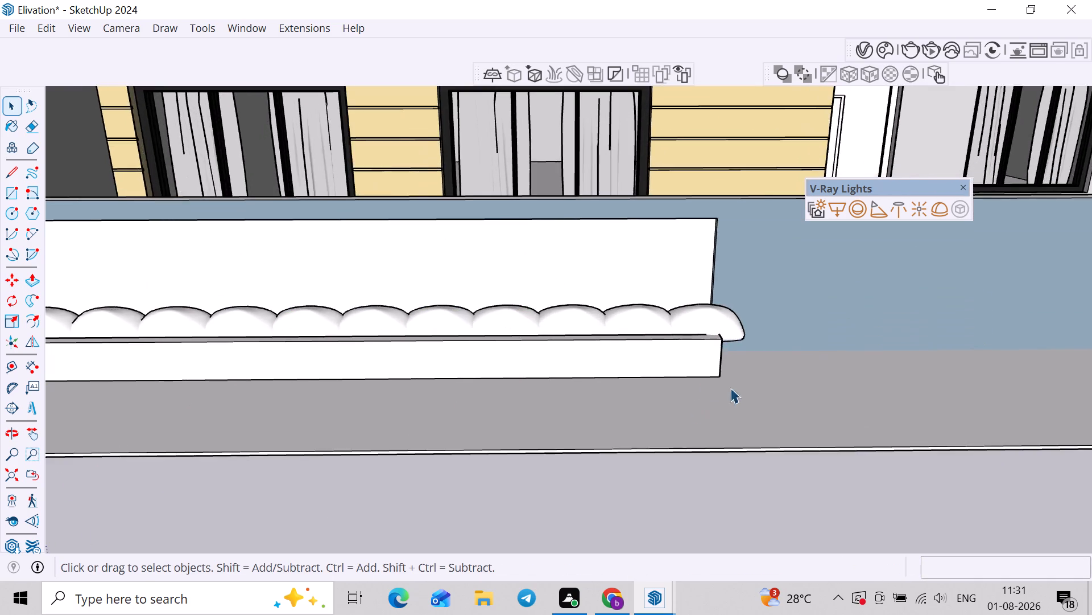
pyautogui.moveTo(730, 388); pyautogui.dragTo(663, 384, button='middle')
pyautogui.click(717, 338)
pyautogui.press('s')
pyautogui.scroll(2, 735, 335)
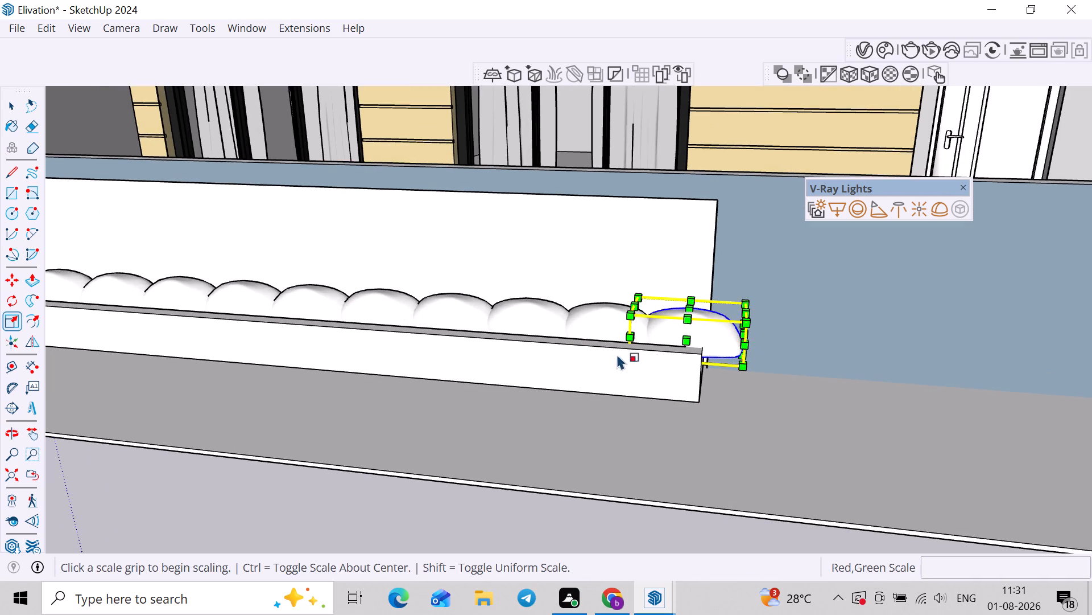
pyautogui.scroll(5, 792, 354)
pyautogui.moveTo(747, 325); pyautogui.dragTo(646, 321, button='middle')
pyautogui.click(673, 341)
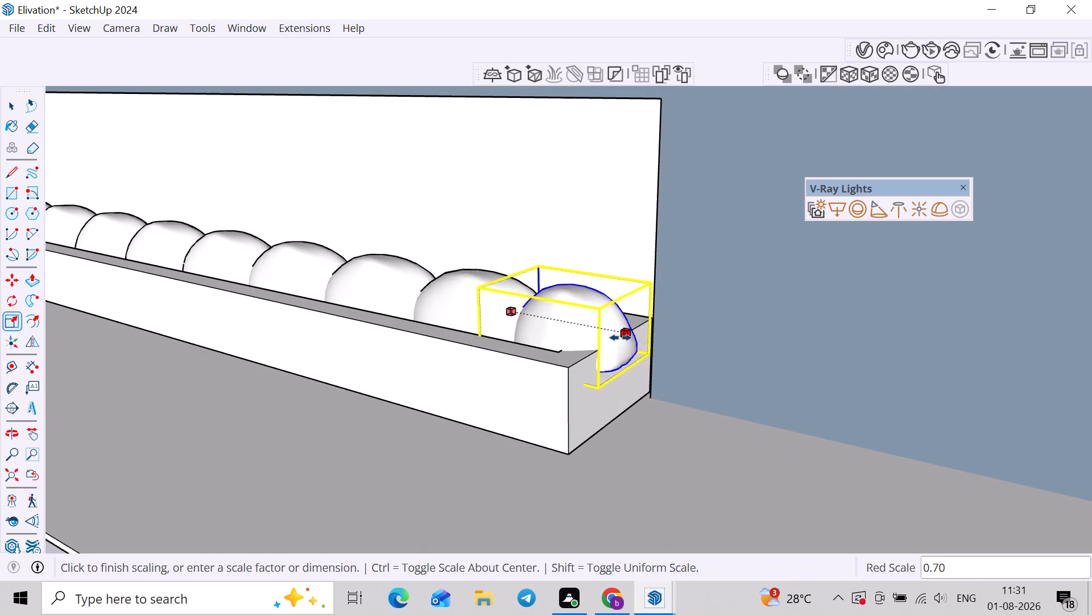
pyautogui.click(601, 342)
pyautogui.scroll(-4, 601, 342)
pyautogui.press('space')
pyautogui.click(653, 400)
pyautogui.scroll(-4, 597, 444)
pyautogui.keyDown('shift'); pyautogui.moveTo(555, 453); pyautogui.dragTo(683, 412, button='middle'); pyautogui.keyUp('shift')
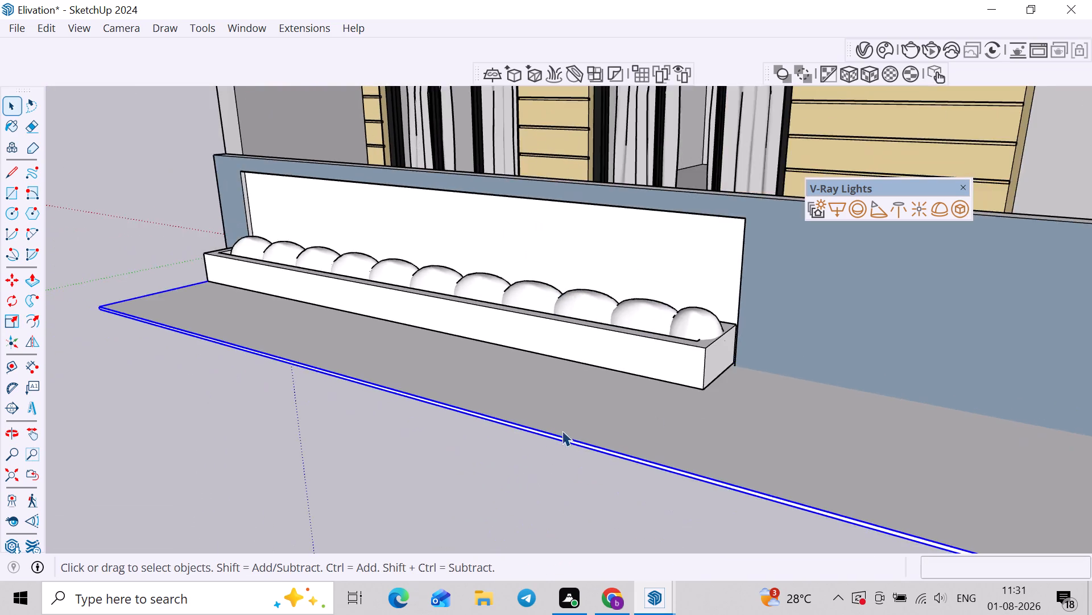
pyautogui.scroll(-4, 519, 452)
pyautogui.click(155, 268)
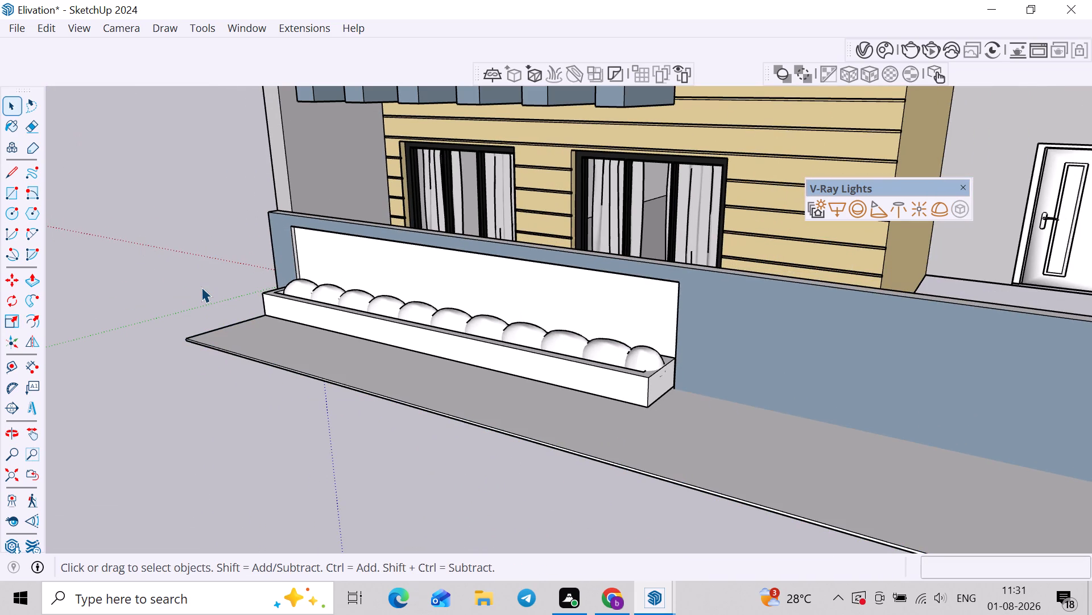
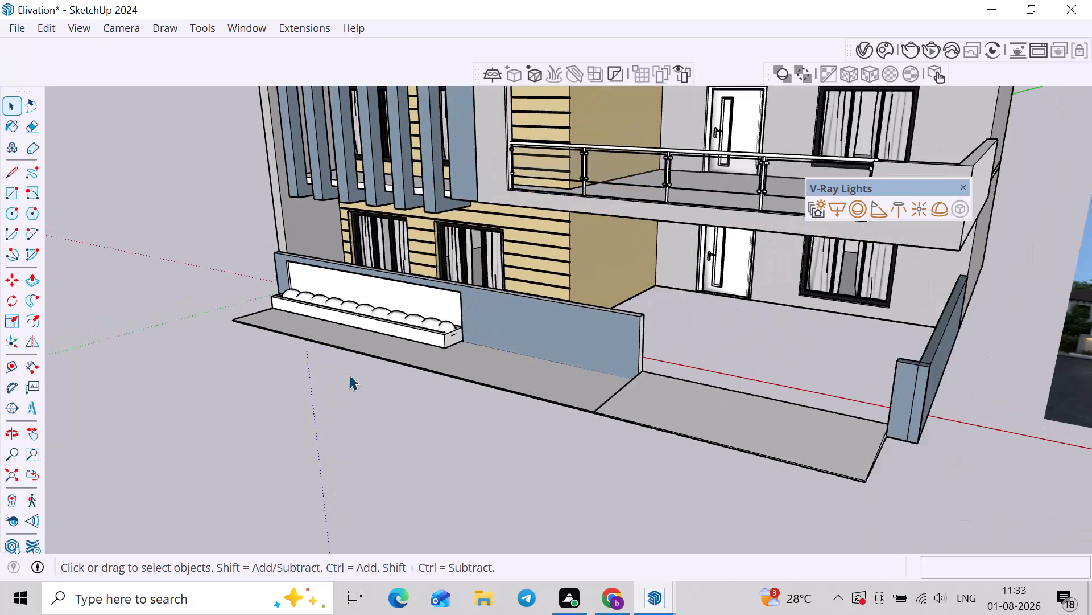
# Open the V-Ray Asset Editor and reposition its window over the house model.
pyautogui.moveTo(387, 380); pyautogui.dragTo(640, 389, button='middle')
pyautogui.scroll(-4, 631, 393)
pyautogui.moveTo(729, 392); pyautogui.dragTo(573, 370, button='middle')
pyautogui.scroll(11, 917, 349)
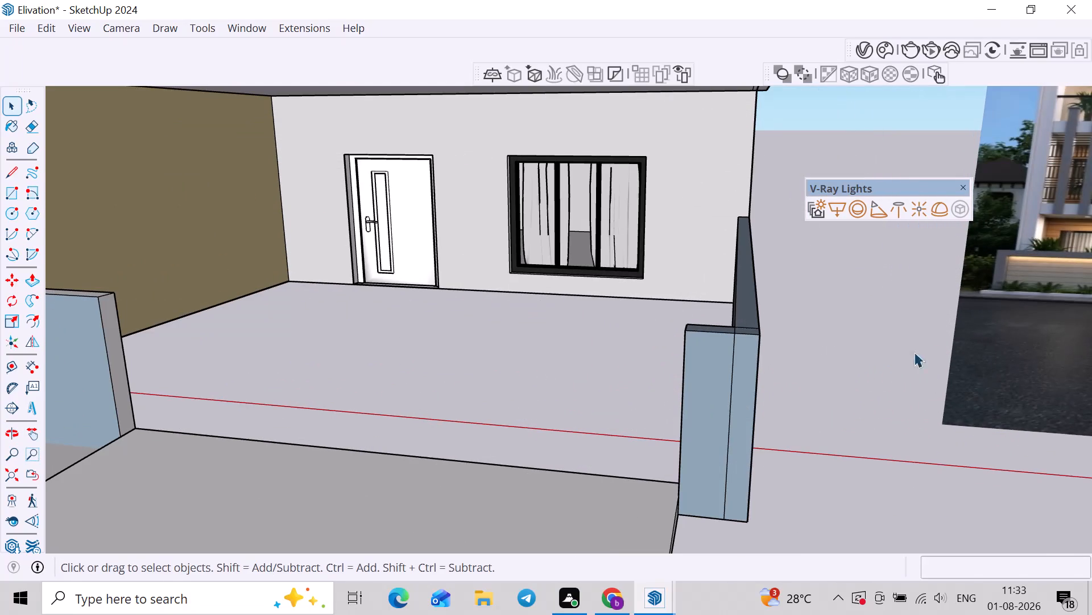
pyautogui.click(862, 43)
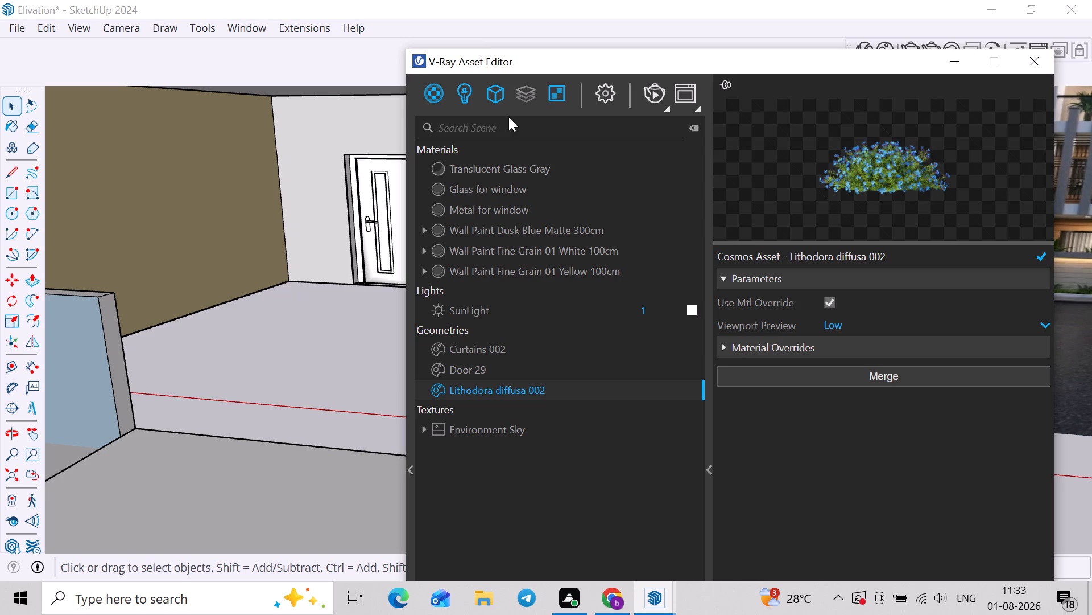
pyautogui.moveTo(547, 61); pyautogui.dragTo(515, 127)
# Open the Chaos Cosmos Browser and clear the previous search term for a new asset search.
pyautogui.click(888, 43)
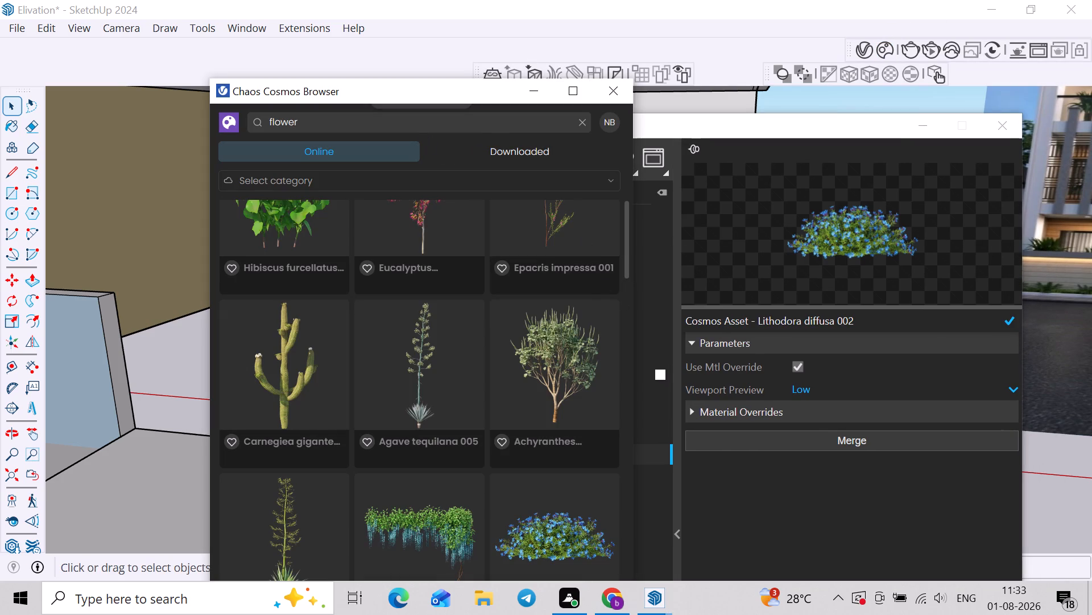
pyautogui.doubleClick(397, 123)
pyautogui.press('BackSpace')
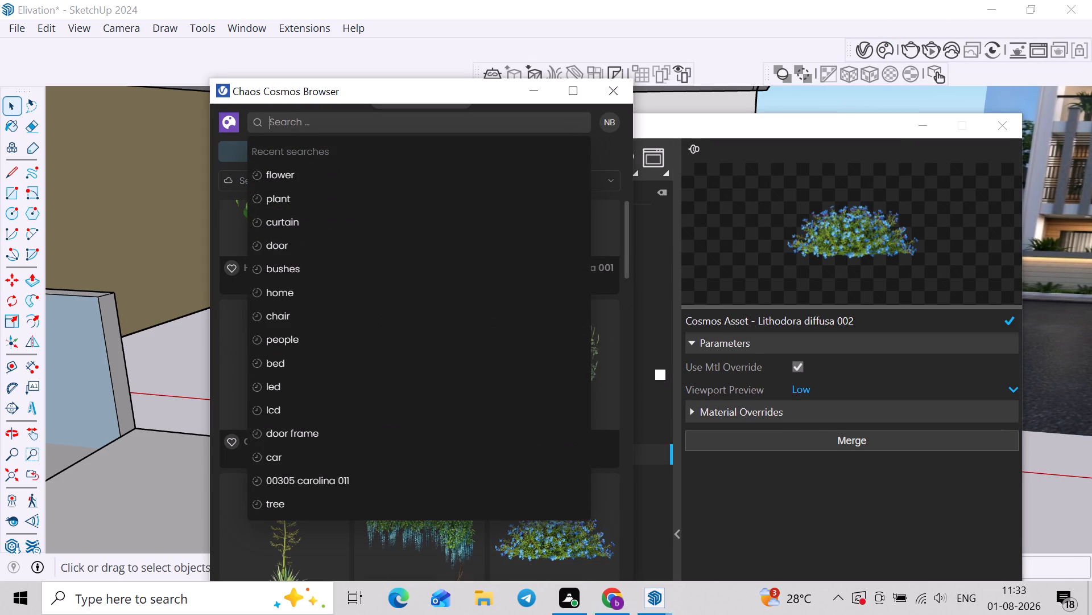
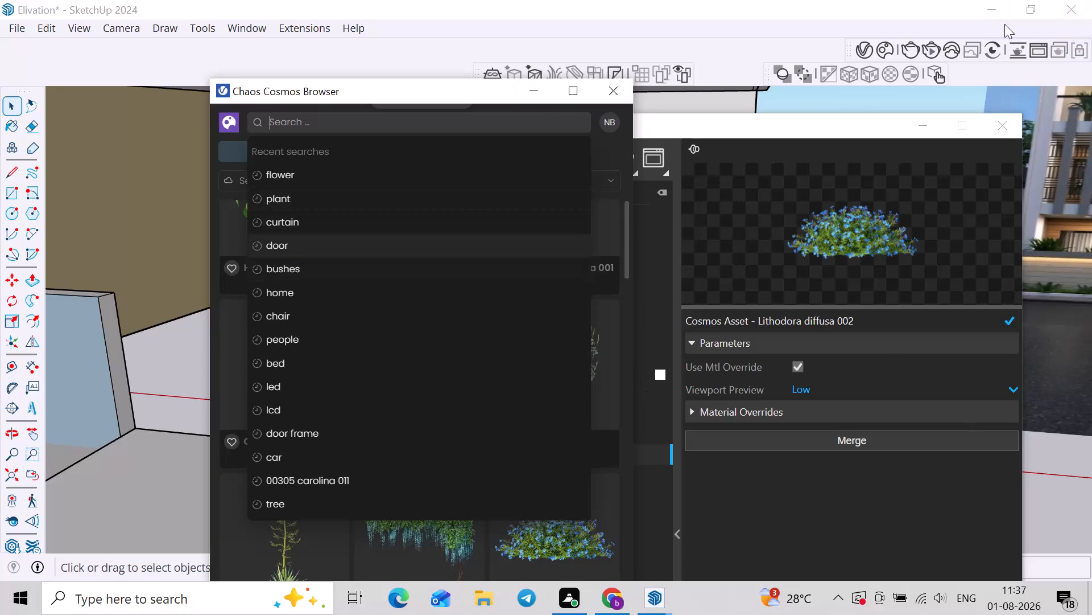
# Close the V-Ray Asset Editor and the Cosmos Browser, and examine the house's front yard and boundary walls.
pyautogui.click(996, 120)
pyautogui.scroll(-3, 863, 297)
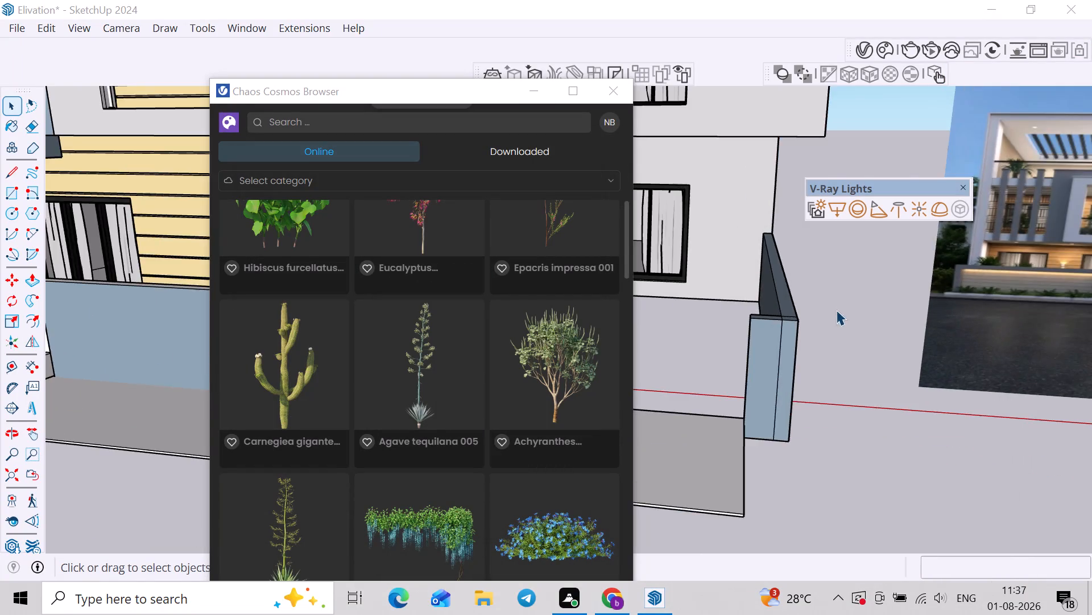
pyautogui.scroll(-4, 838, 344)
pyautogui.moveTo(851, 364); pyautogui.dragTo(896, 352, button='middle')
pyautogui.click(605, 84)
pyautogui.scroll(-4, 613, 371)
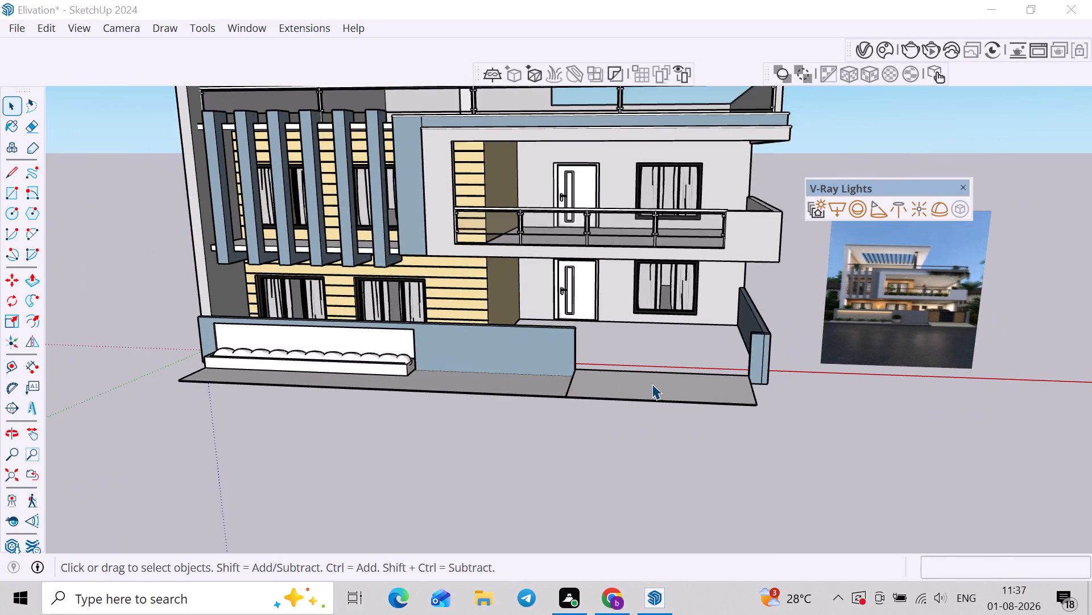
pyautogui.moveTo(649, 383); pyautogui.dragTo(550, 384, button='middle')
pyautogui.moveTo(552, 384); pyautogui.dragTo(660, 386, button='middle')
pyautogui.scroll(-4, 603, 326)
pyautogui.keyDown('shift'); pyautogui.moveTo(652, 345); pyautogui.dragTo(645, 405, button='middle'); pyautogui.keyUp('shift')
pyautogui.scroll(8, 615, 392)
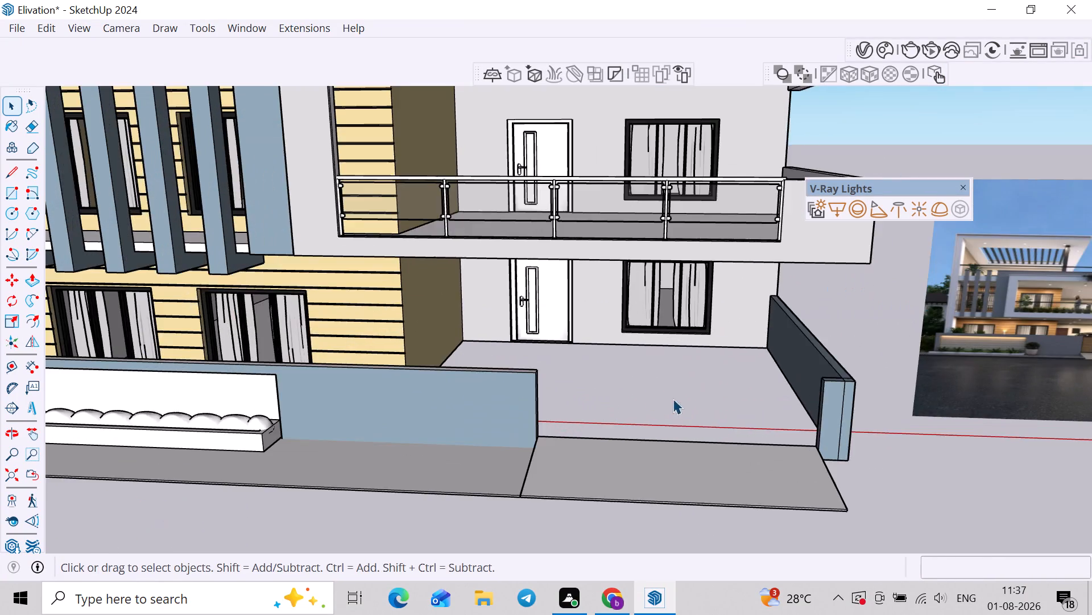
pyautogui.moveTo(673, 399); pyautogui.dragTo(632, 413, button='middle')
# Reopen the Chaos Cosmos Browser and examine the front planting in the reference photo beside the house.
pyautogui.click(881, 50)
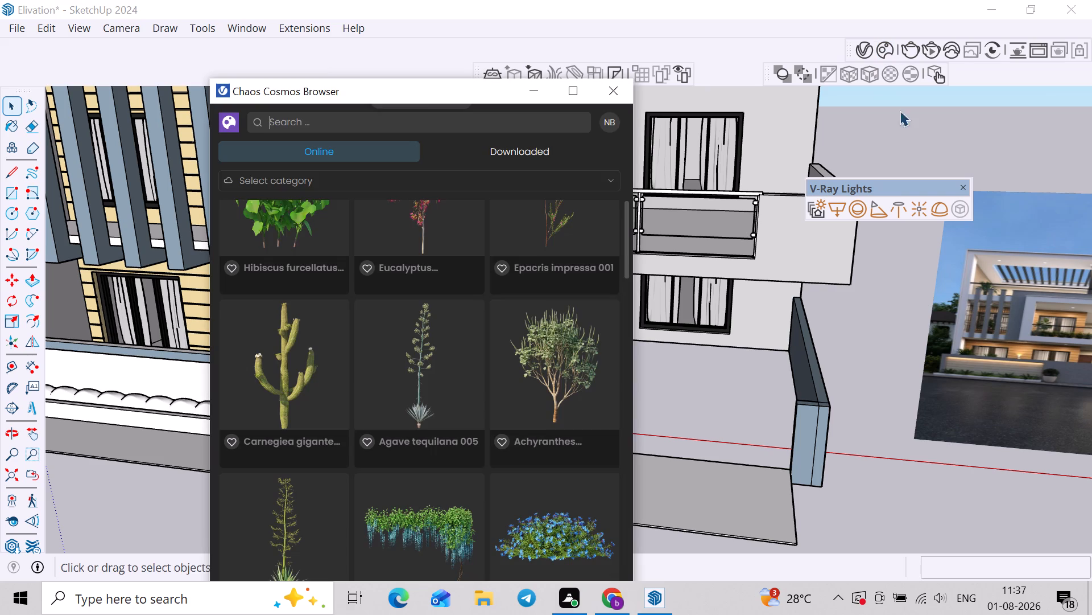
pyautogui.scroll(-3, 945, 371)
pyautogui.keyDown('shift'); pyautogui.moveTo(953, 367); pyautogui.dragTo(852, 327, button='middle'); pyautogui.keyUp('shift')
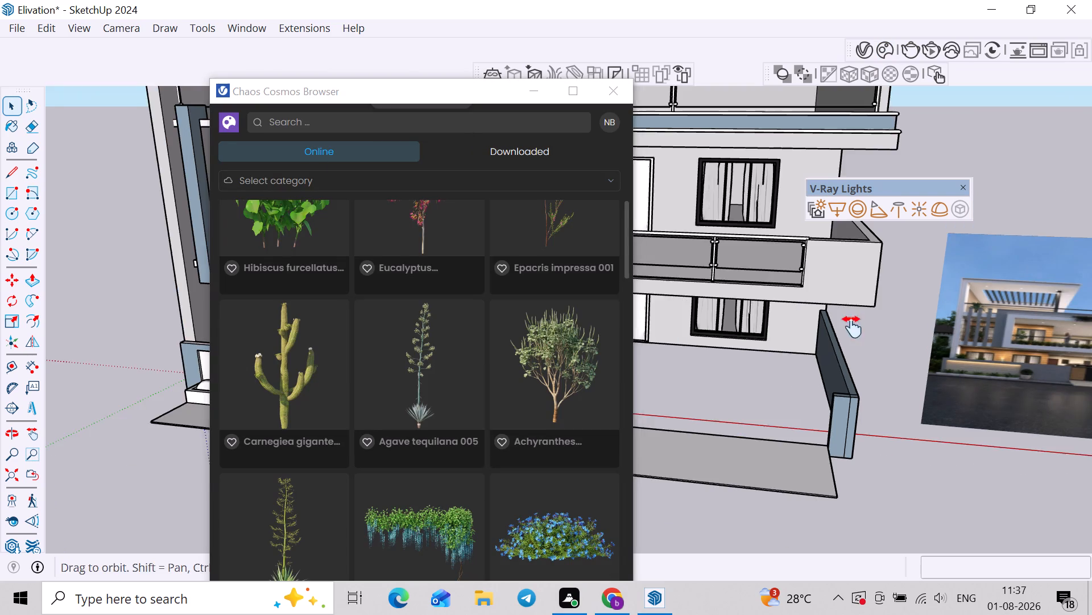
pyautogui.keyDown('shift'); pyautogui.moveTo(852, 327); pyautogui.dragTo(824, 320, button='middle'); pyautogui.keyUp('shift')
pyautogui.scroll(16, 928, 338)
pyautogui.keyDown('shift'); pyautogui.moveTo(829, 293); pyautogui.dragTo(999, 272, button='middle'); pyautogui.keyUp('shift')
pyautogui.scroll(5, 878, 284)
pyautogui.scroll(-11, 839, 267)
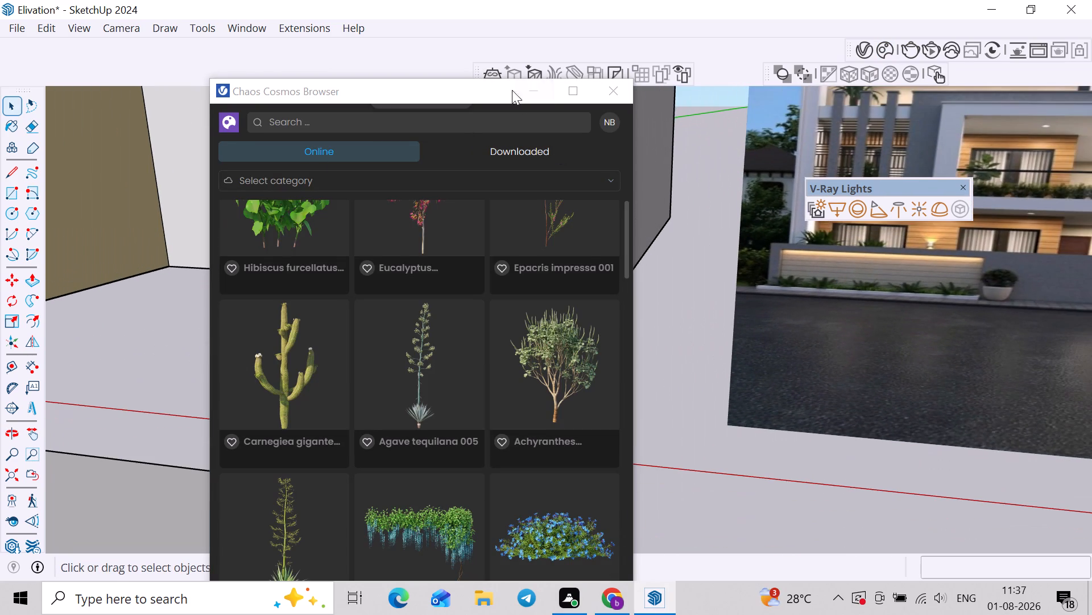
# Minimize the Cosmos Browser, inspect the front planter up close and select the boundary wall behind it.
pyautogui.click(529, 96)
pyautogui.scroll(-3, 503, 200)
pyautogui.keyDown('shift'); pyautogui.moveTo(500, 235); pyautogui.dragTo(811, 213, button='middle'); pyautogui.keyUp('shift')
pyautogui.keyDown('shift'); pyautogui.moveTo(510, 263); pyautogui.dragTo(655, 256, button='middle'); pyautogui.keyUp('shift')
pyautogui.scroll(3, 265, 196)
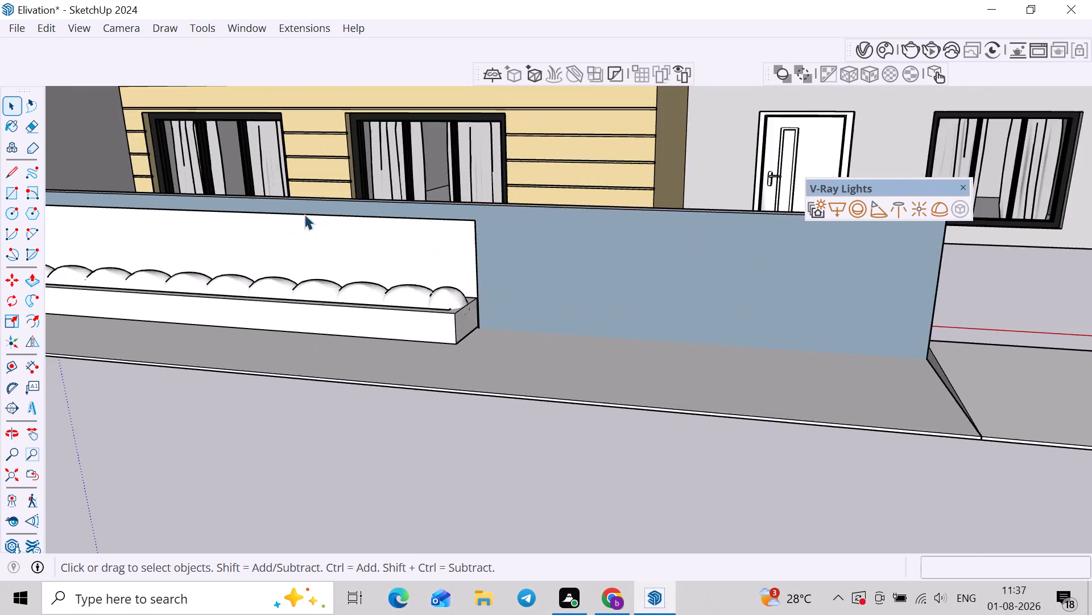
pyautogui.scroll(3, 304, 214)
pyautogui.scroll(-4, 364, 241)
pyautogui.moveTo(407, 261); pyautogui.dragTo(424, 229, button='middle')
pyautogui.scroll(3, 415, 243)
pyautogui.click(418, 243)
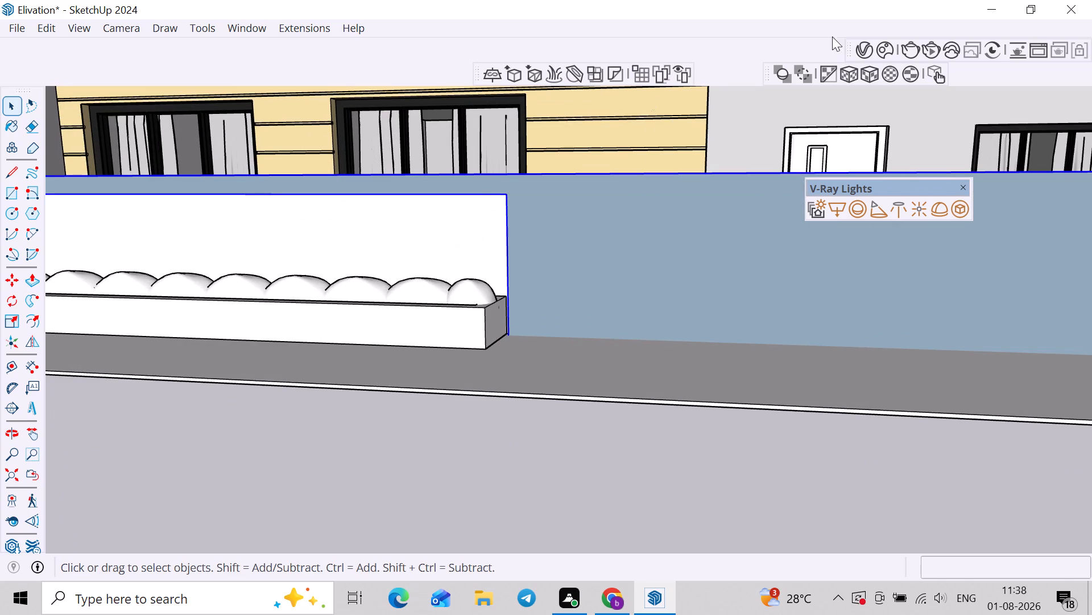
# Bring back the Cosmos Browser and look through the downloaded flower assets for suitable planting.
pyautogui.click(884, 44)
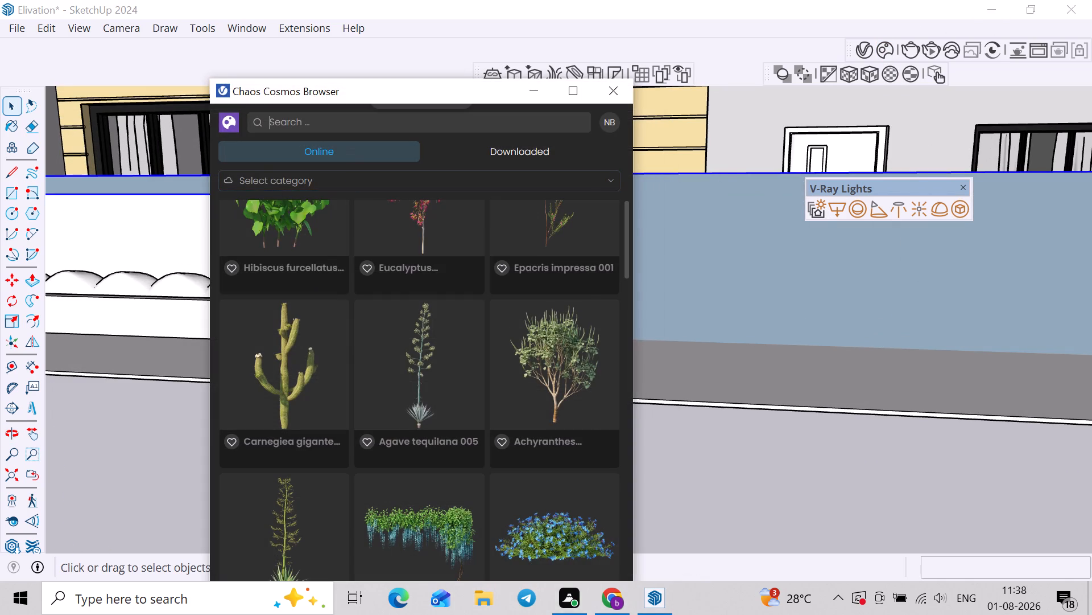
pyautogui.click(348, 128)
pyautogui.click(396, 120)
pyautogui.click(554, 124)
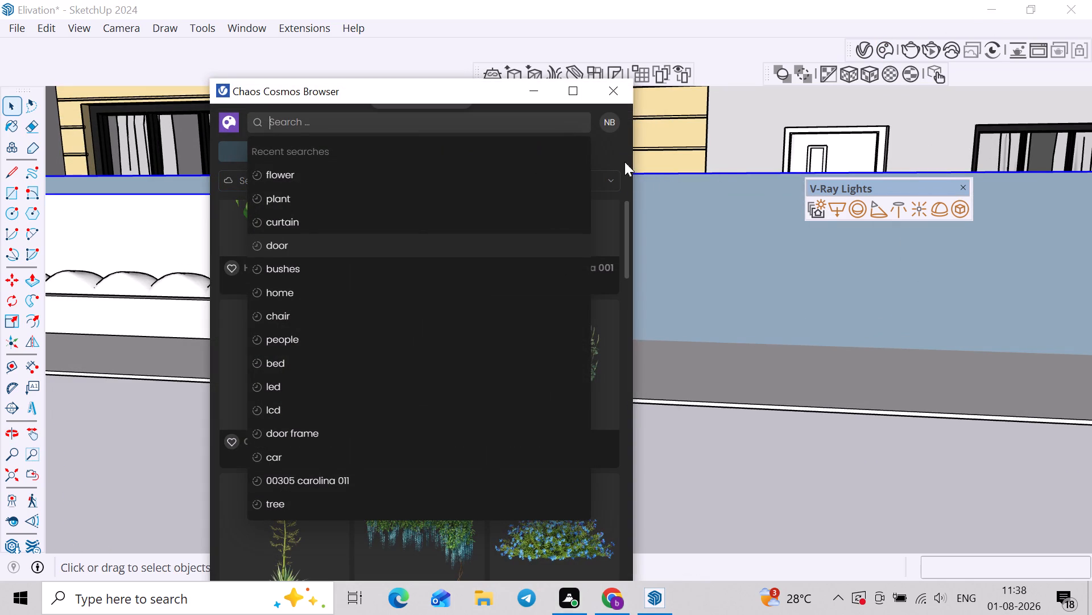
pyautogui.click(628, 182)
pyautogui.click(549, 163)
pyautogui.click(548, 158)
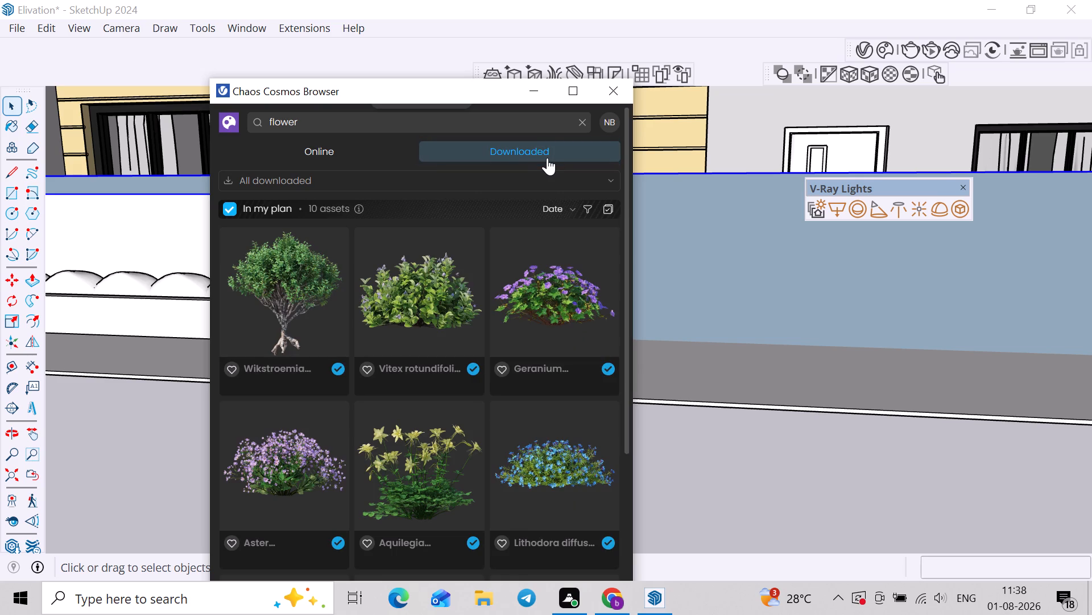
pyautogui.scroll(-6, 367, 323)
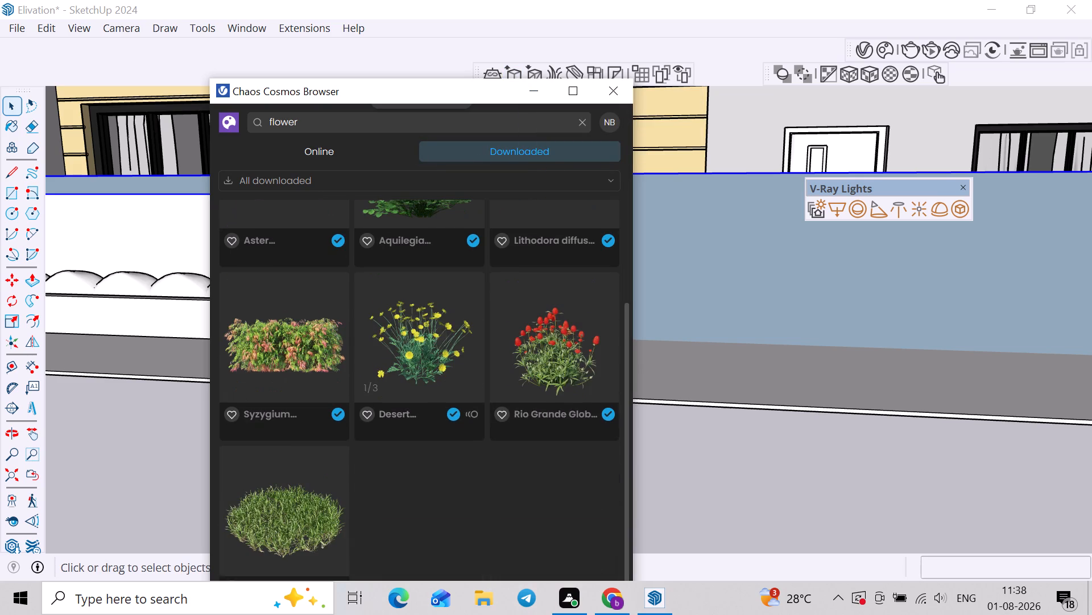
pyautogui.scroll(-3, 377, 329)
pyautogui.scroll(8, 448, 396)
pyautogui.scroll(-4, 529, 403)
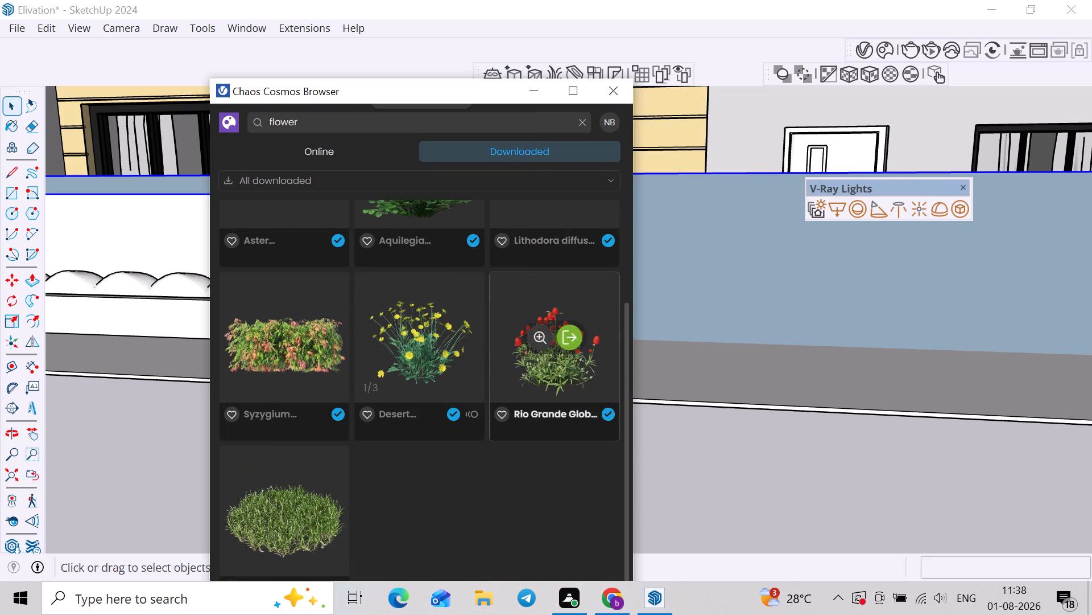
pyautogui.scroll(2, 508, 420)
pyautogui.scroll(-3, 508, 416)
pyautogui.scroll(2, 345, 167)
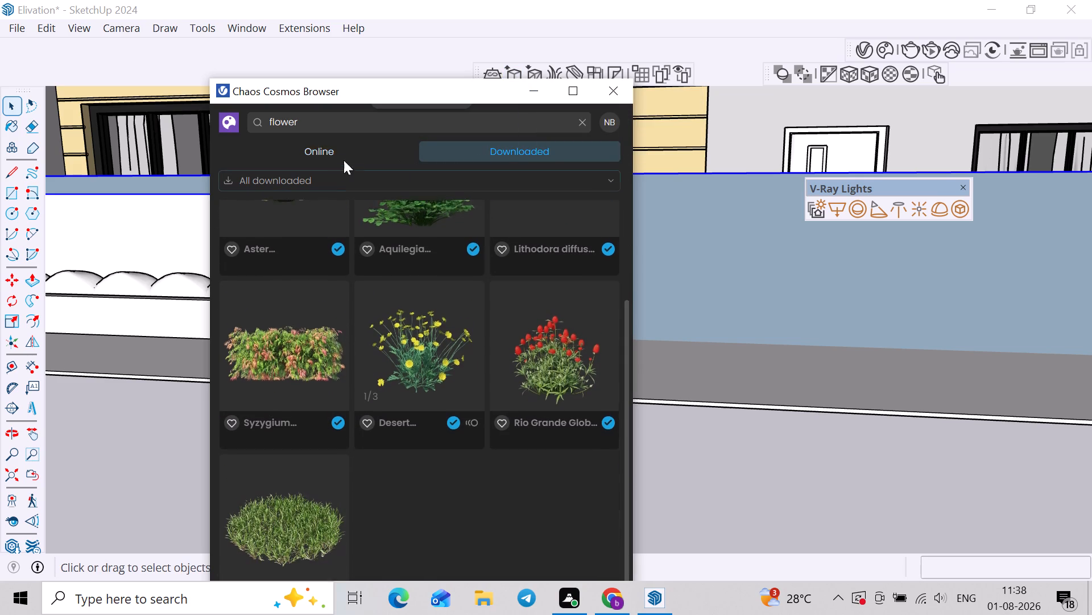
pyautogui.scroll(1, 344, 160)
# Clear the flower search term, recheck the downloaded assets and return to the online library.
pyautogui.moveTo(314, 123); pyautogui.dragTo(229, 124)
pyautogui.press('BackSpace')
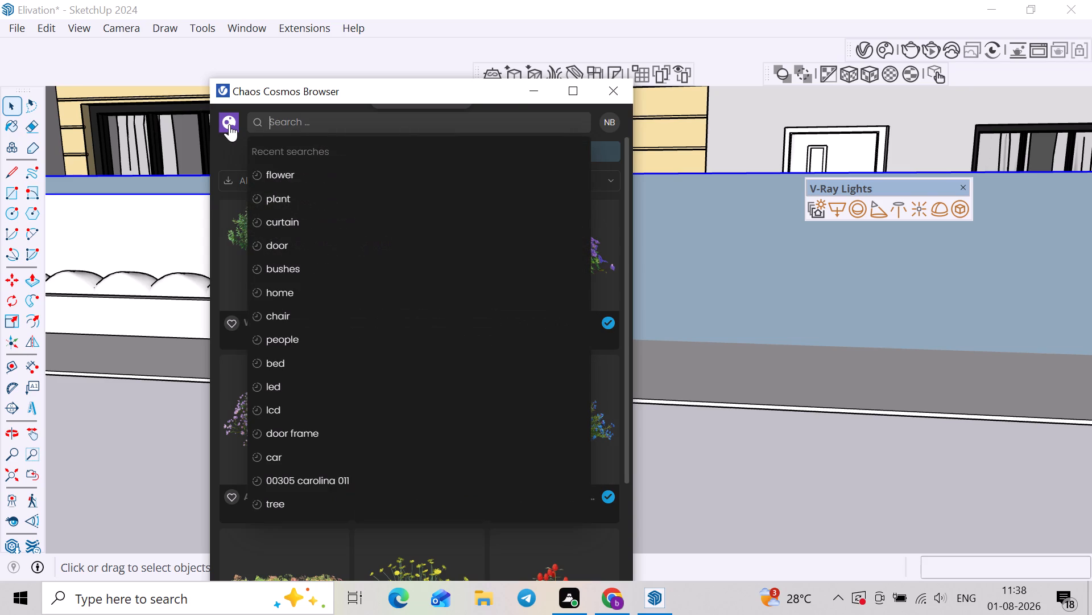
pyautogui.click(474, 94)
pyautogui.click(613, 204)
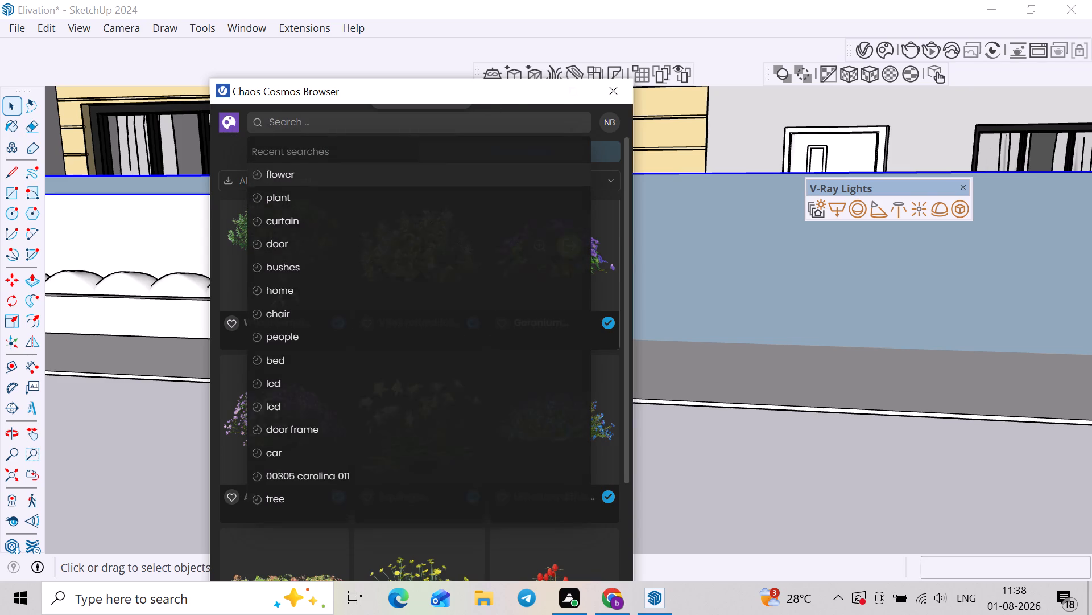
pyautogui.click(537, 151)
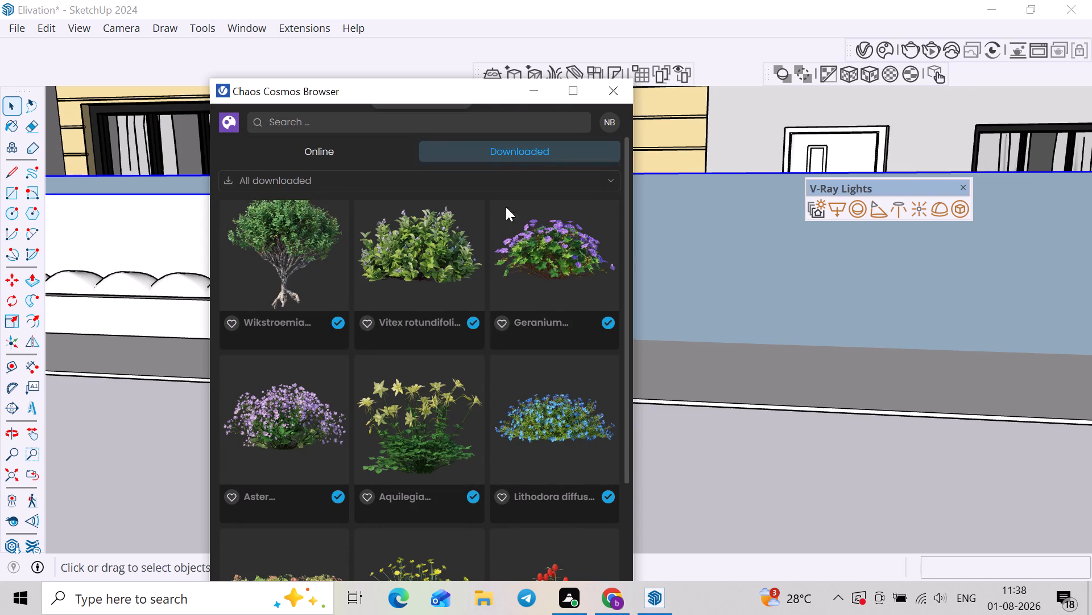
pyautogui.scroll(-7, 513, 270)
pyautogui.scroll(3, 256, 215)
pyautogui.scroll(3, 309, 130)
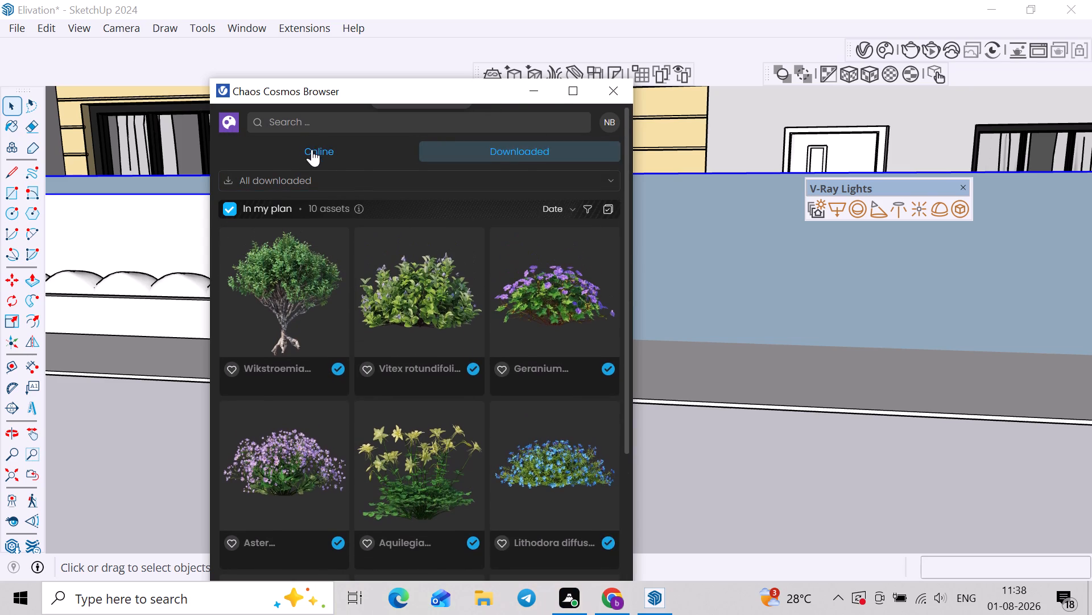
pyautogui.click(312, 149)
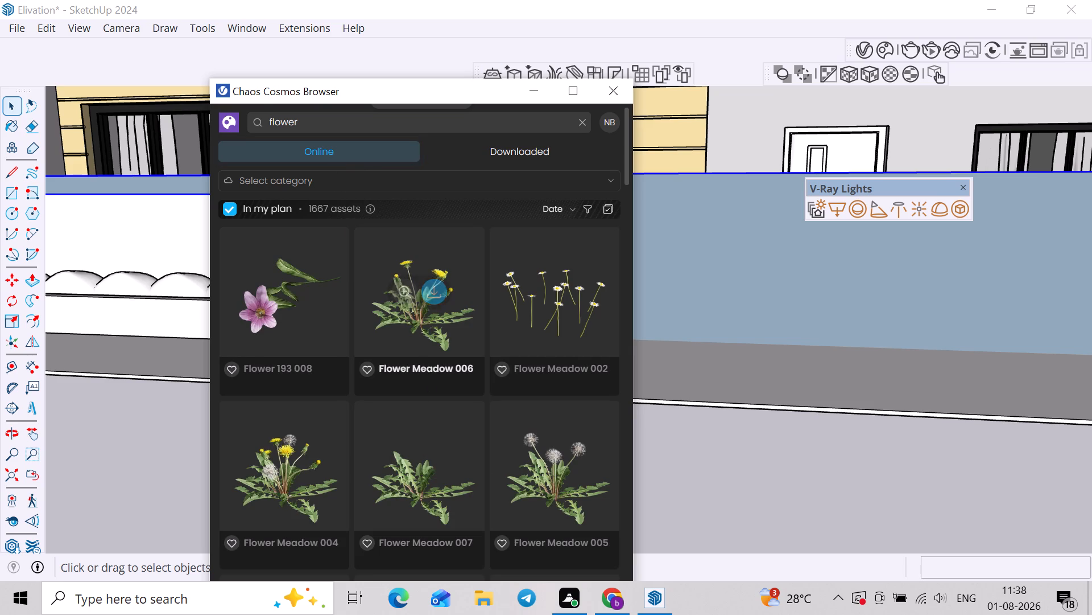
# Filter the online Cosmos assets to the Vegetation category under 3D Models.
pyautogui.scroll(6, 400, 211)
pyautogui.scroll(-2, 809, 356)
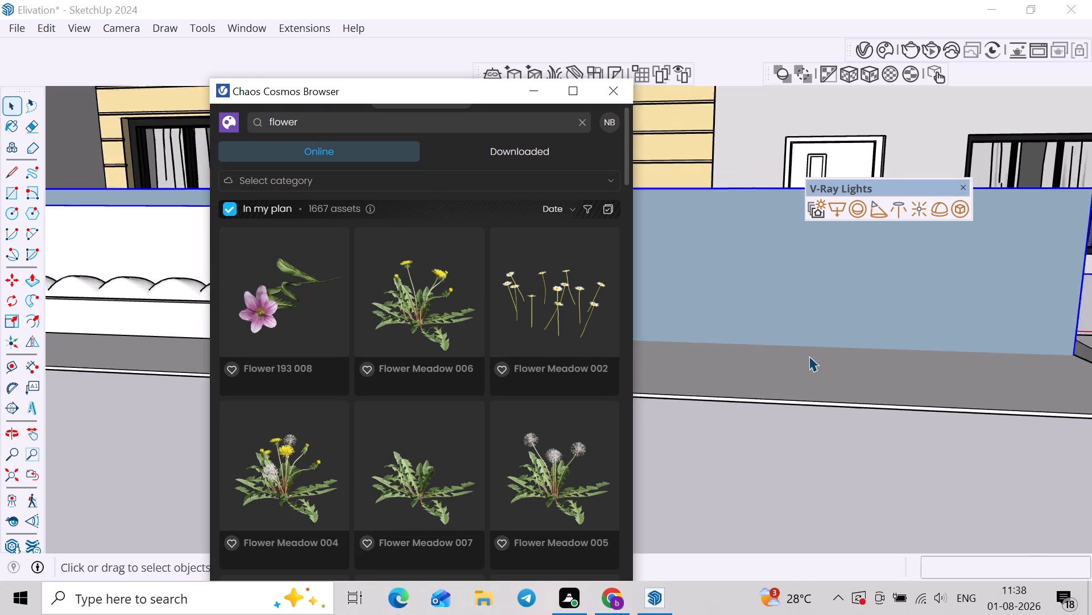
pyautogui.scroll(-4, 809, 356)
pyautogui.keyDown('shift'); pyautogui.moveTo(836, 360); pyautogui.dragTo(866, 373, button='middle'); pyautogui.keyUp('shift')
pyautogui.keyDown('shift'); pyautogui.scroll(-1, 866, 373); pyautogui.keyUp('shift')
pyautogui.scroll(-3, 817, 391)
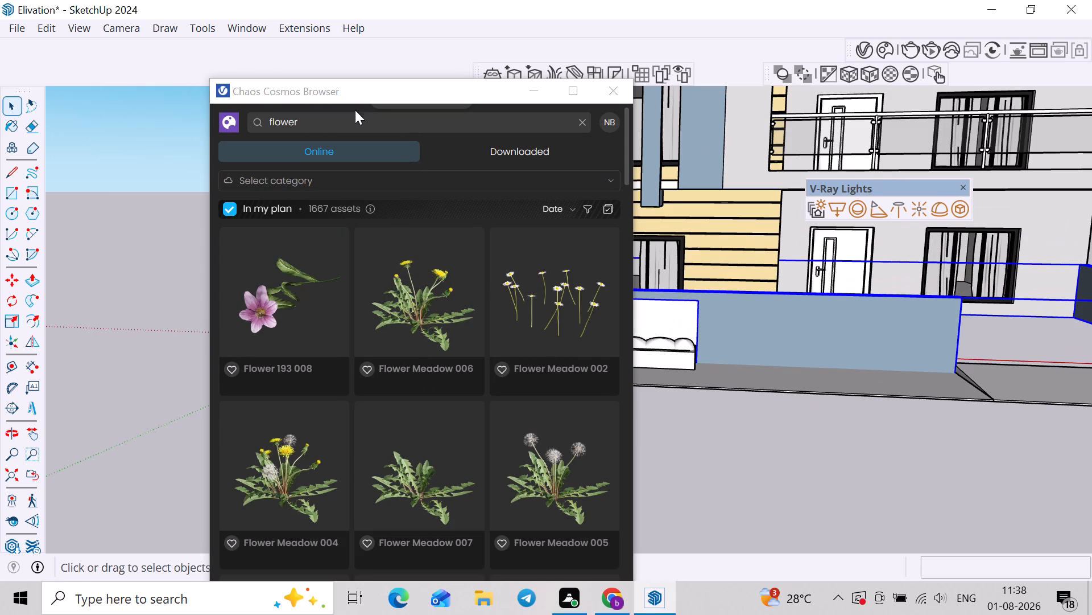
pyautogui.click(320, 175)
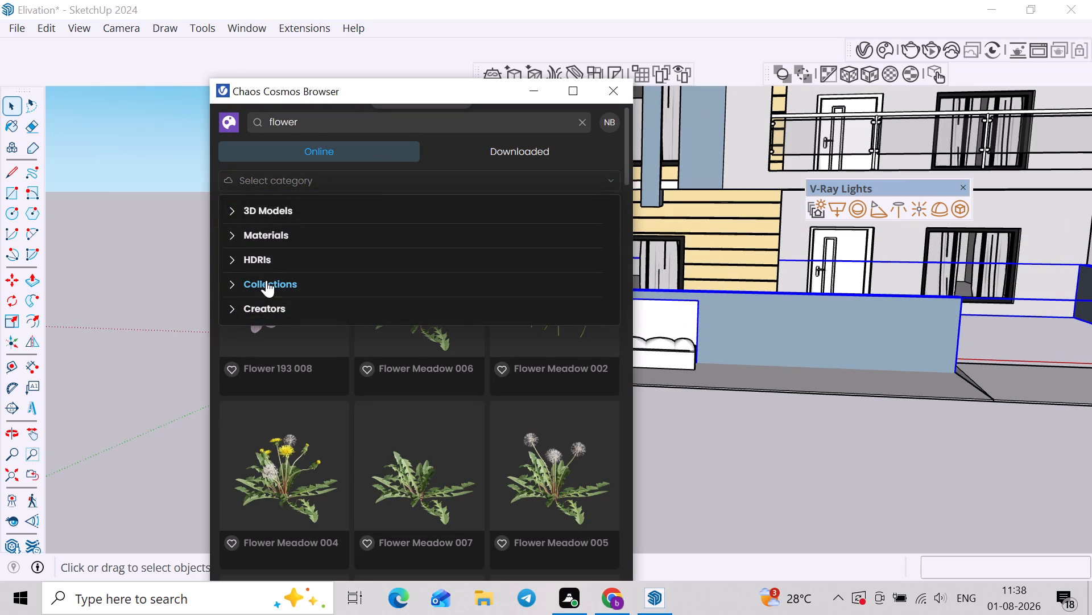
pyautogui.click(276, 209)
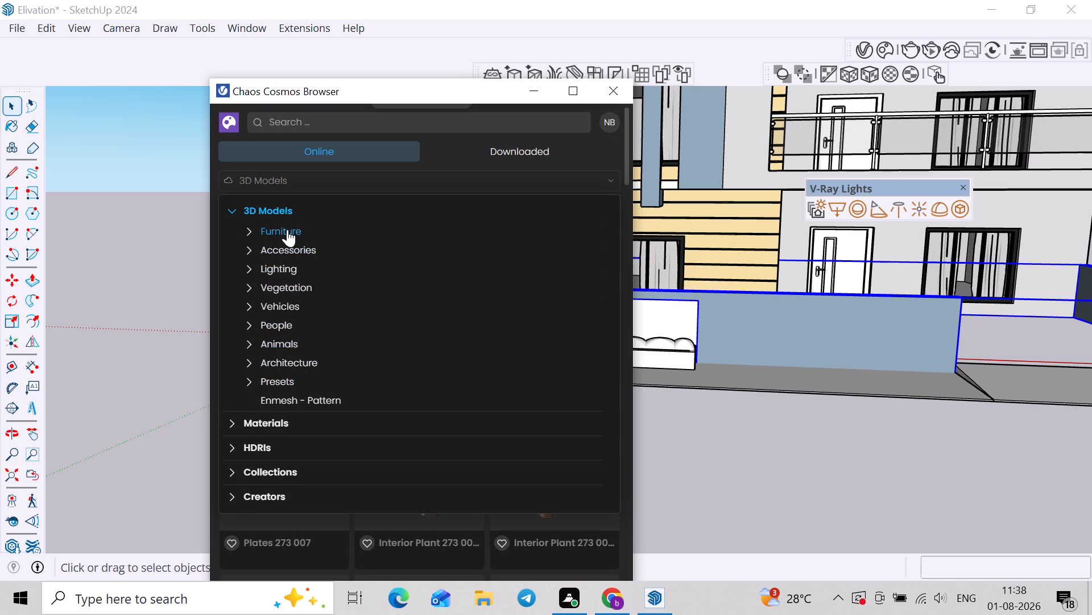
pyautogui.click(309, 289)
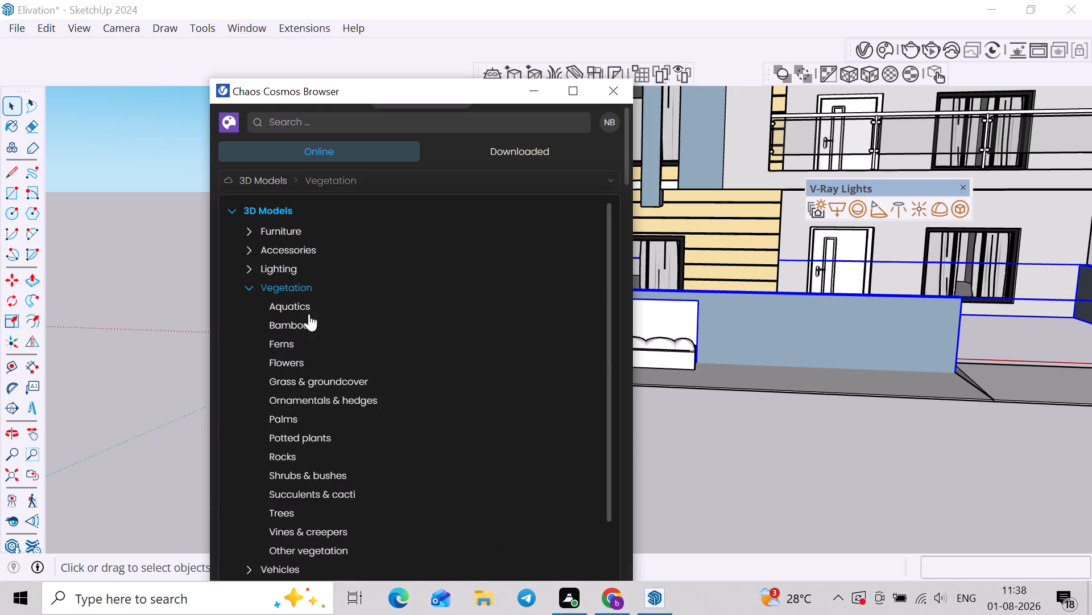
pyautogui.scroll(-3, 322, 478)
pyautogui.scroll(4, 308, 367)
pyautogui.click(303, 298)
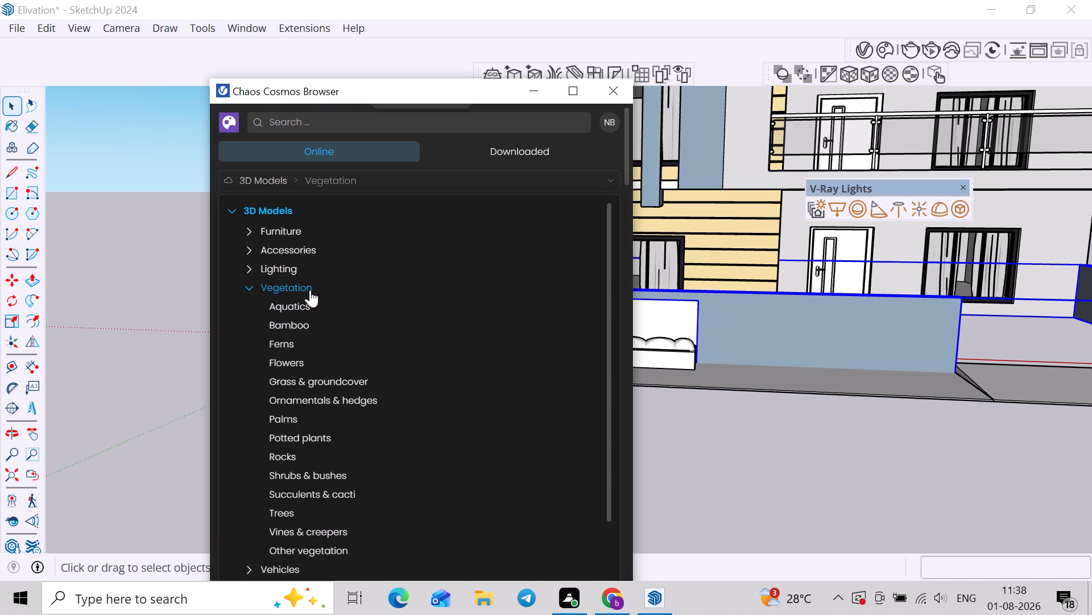
pyautogui.click(310, 290)
# Browse the online Vegetation assets for plants suited to the front planter.
pyautogui.scroll(-15, 613, 400)
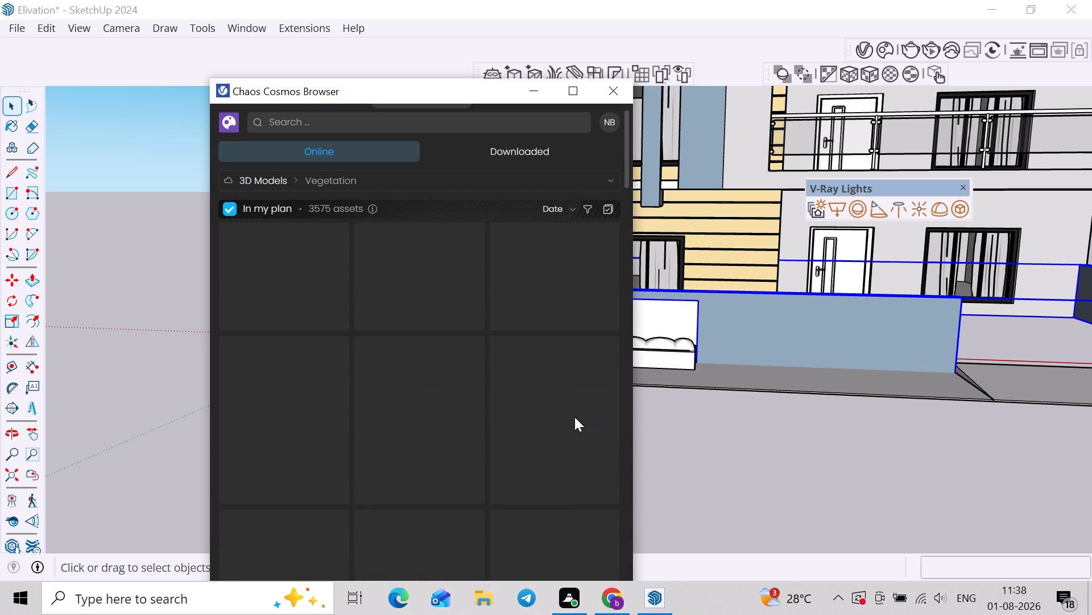
pyautogui.scroll(-3, 574, 417)
pyautogui.scroll(-4, 425, 497)
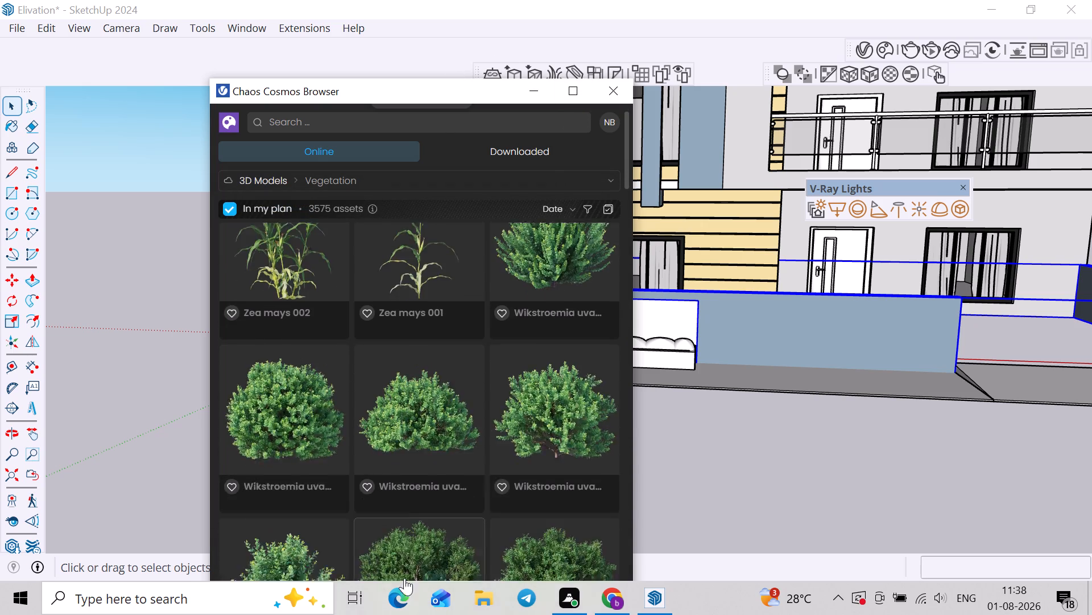
pyautogui.scroll(-10, 404, 578)
pyautogui.scroll(3, 482, 466)
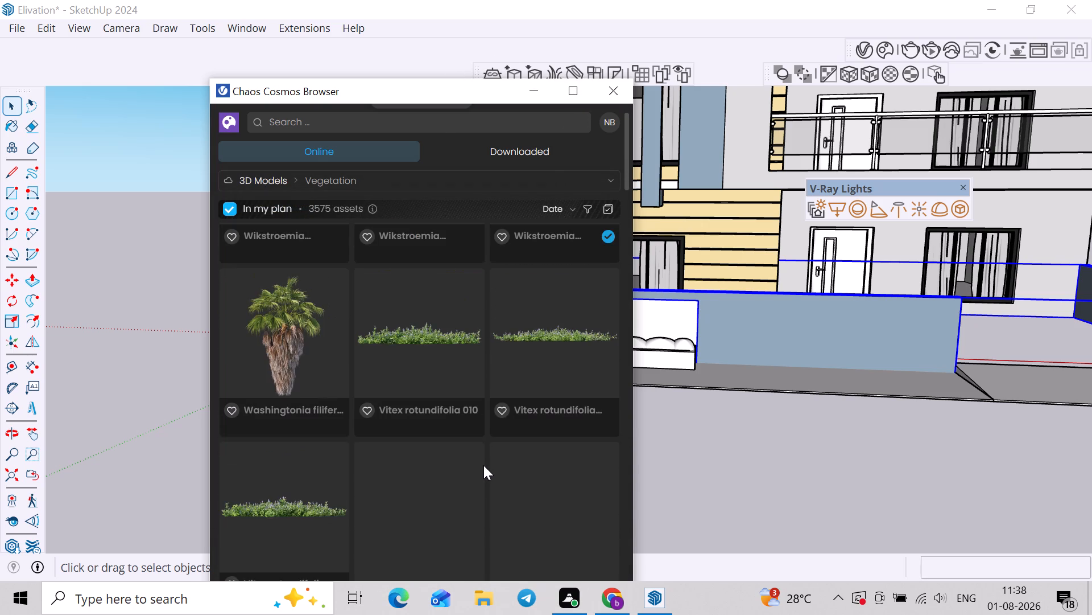
pyautogui.scroll(-14, 483, 465)
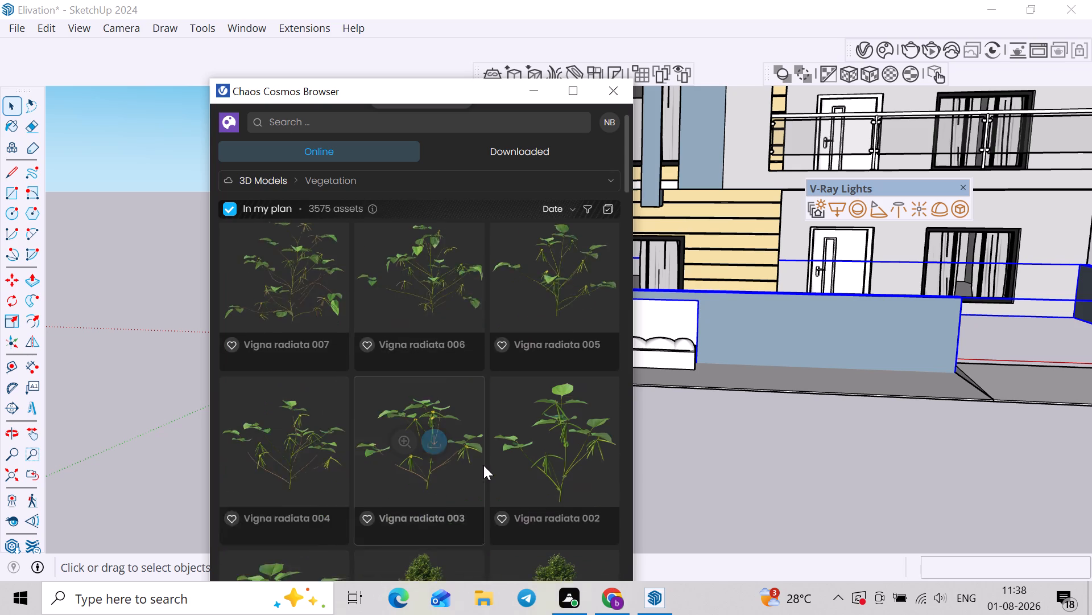
pyautogui.scroll(-12, 829, 401)
# Examine the planting in the reference house photo beside the model.
pyautogui.keyDown('shift'); pyautogui.moveTo(857, 399); pyautogui.dragTo(731, 393, button='middle'); pyautogui.keyUp('shift')
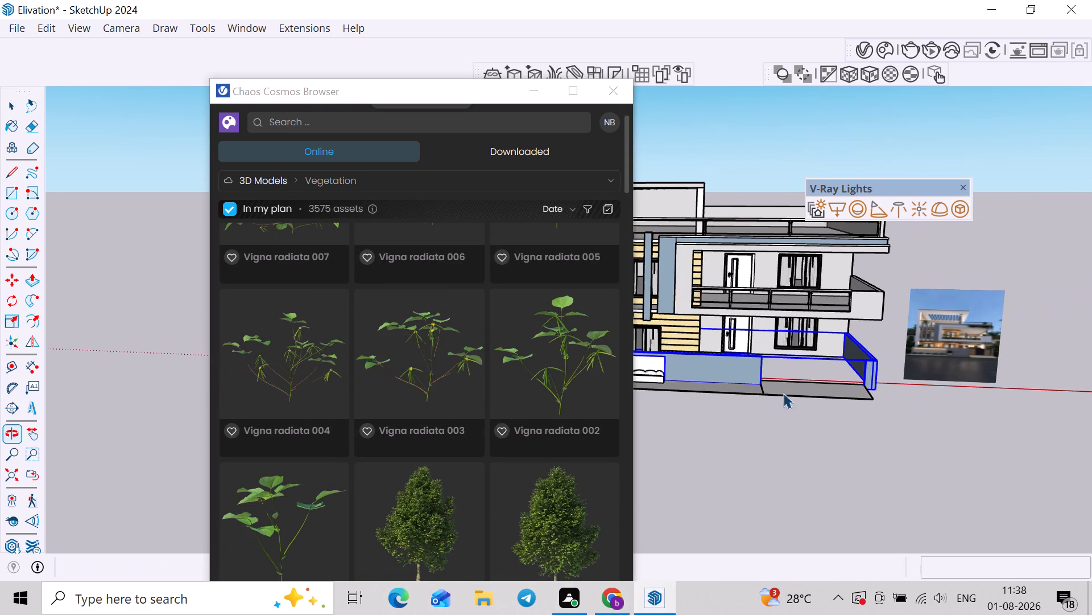
pyautogui.moveTo(866, 388); pyautogui.dragTo(840, 395, button='middle')
pyautogui.scroll(12, 951, 352)
pyautogui.scroll(-2, 452, 374)
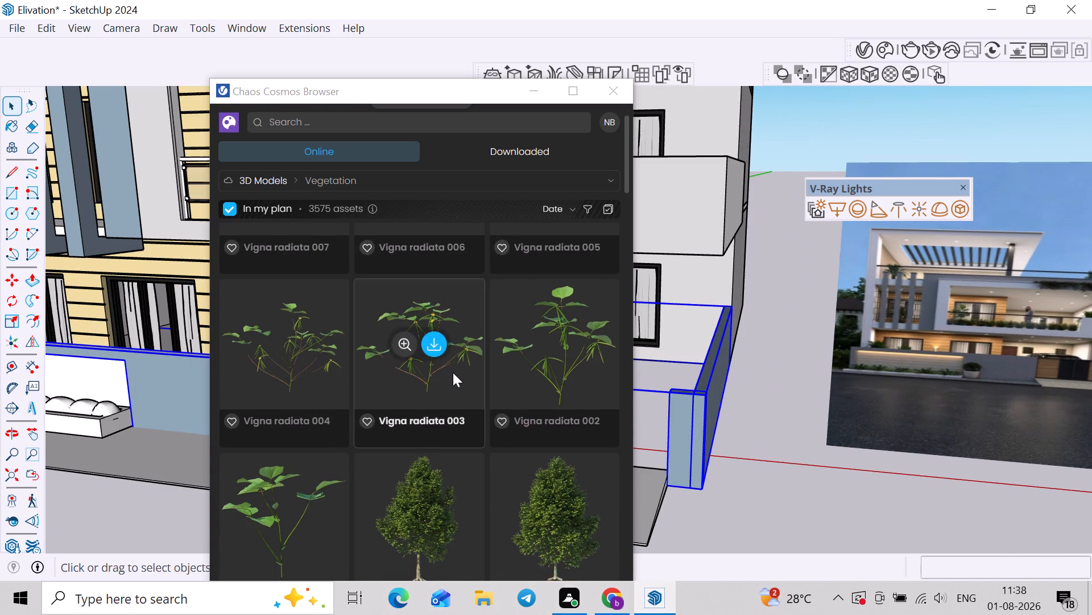
pyautogui.scroll(8, 1024, 349)
pyautogui.scroll(-4, 867, 335)
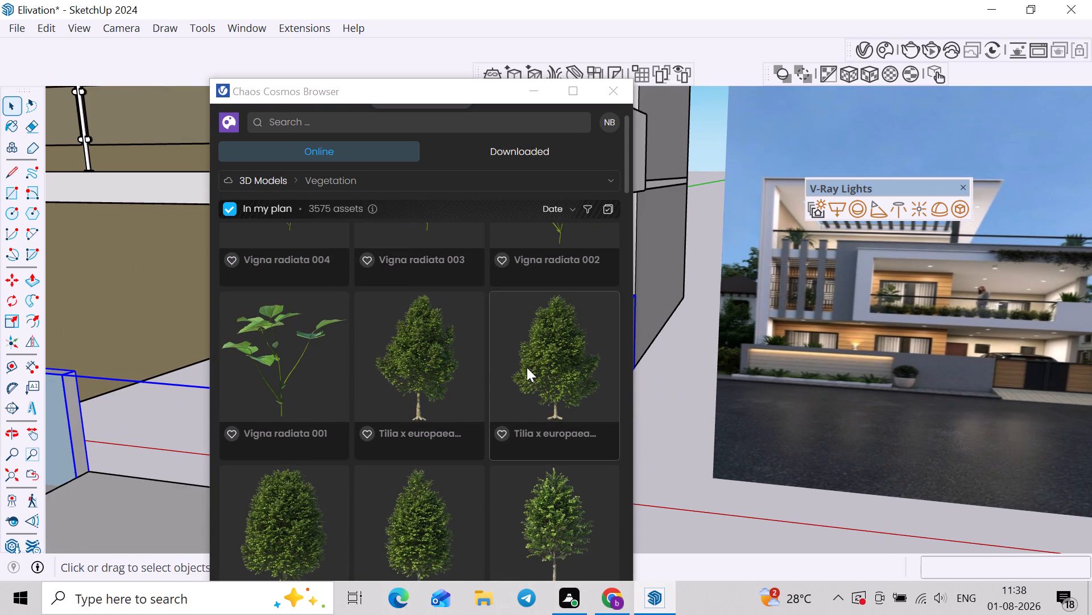
# Browse further through the online Cosmos Vegetation assets for low shrubs or plants like those along the reference photo's front wall.
pyautogui.scroll(-20, 531, 367)
pyautogui.scroll(-4, 531, 367)
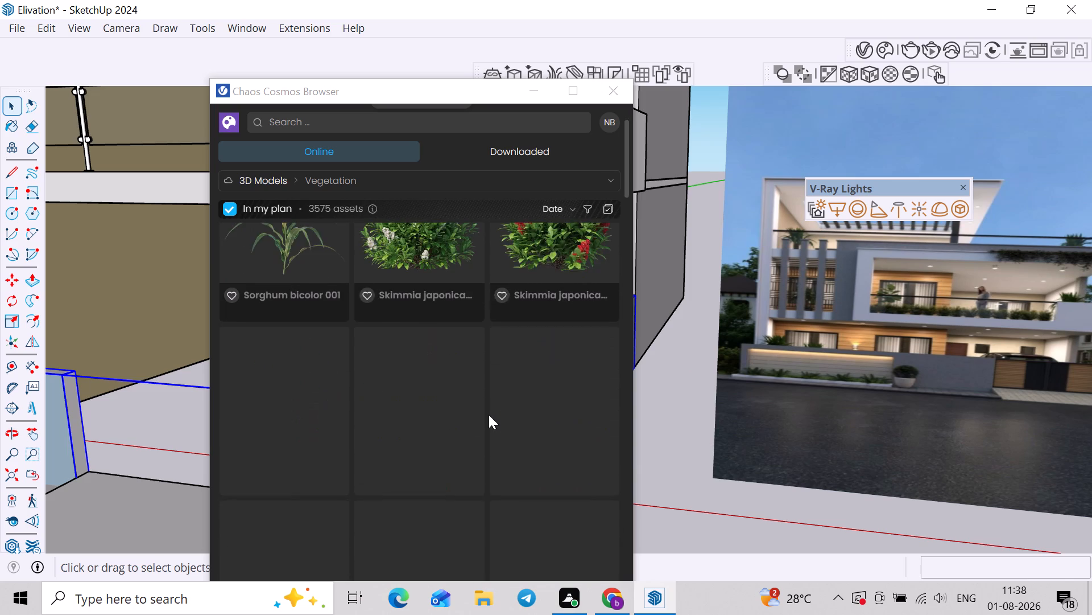
pyautogui.scroll(-20, 489, 415)
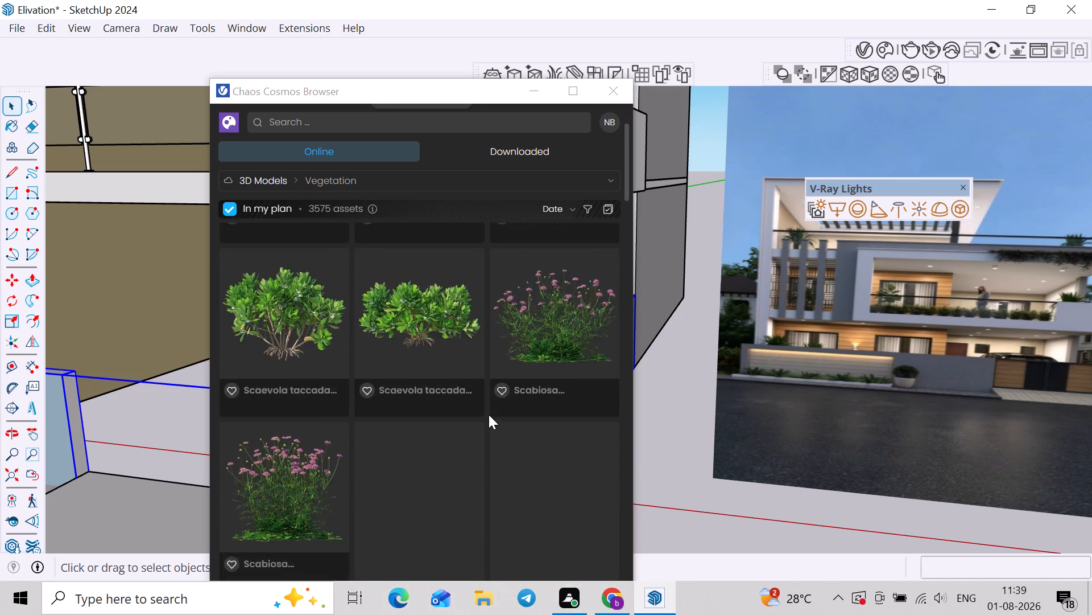
pyautogui.scroll(-14, 489, 415)
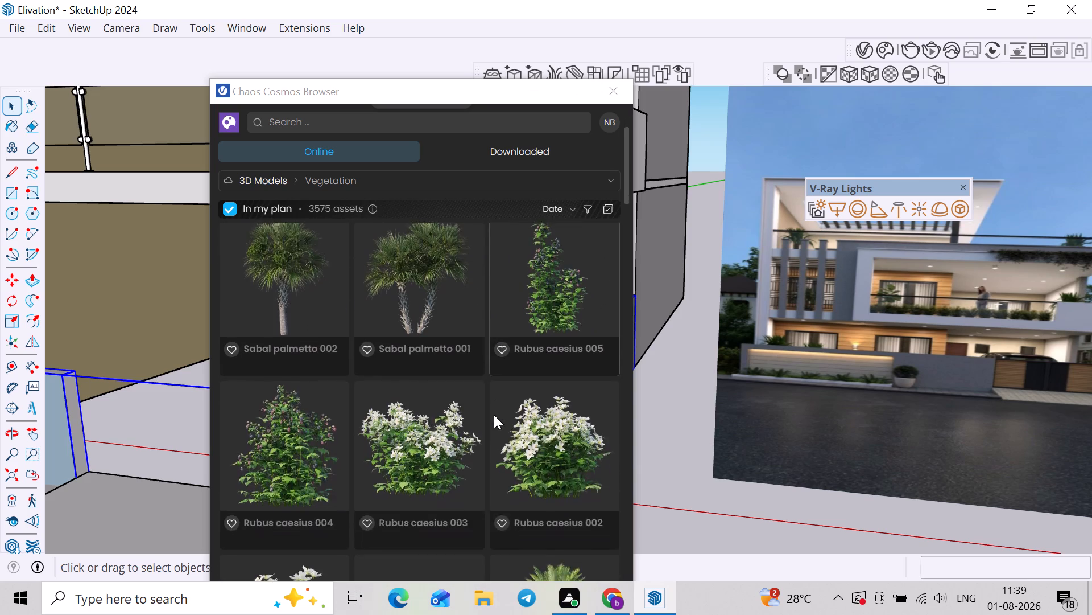
pyautogui.scroll(-20, 494, 415)
pyautogui.scroll(-1, 494, 415)
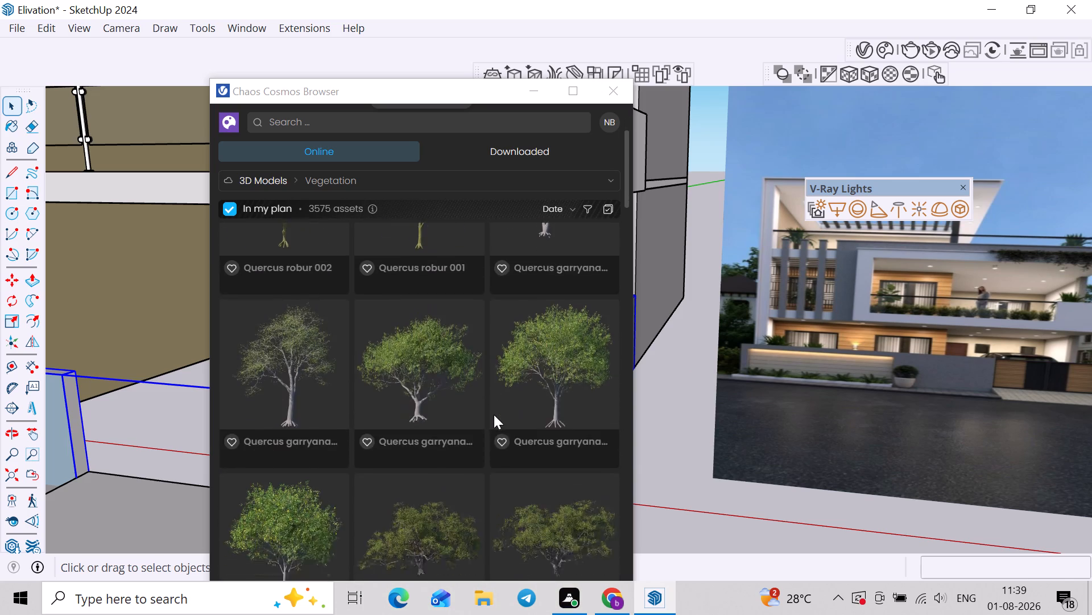
pyautogui.scroll(-20, 494, 415)
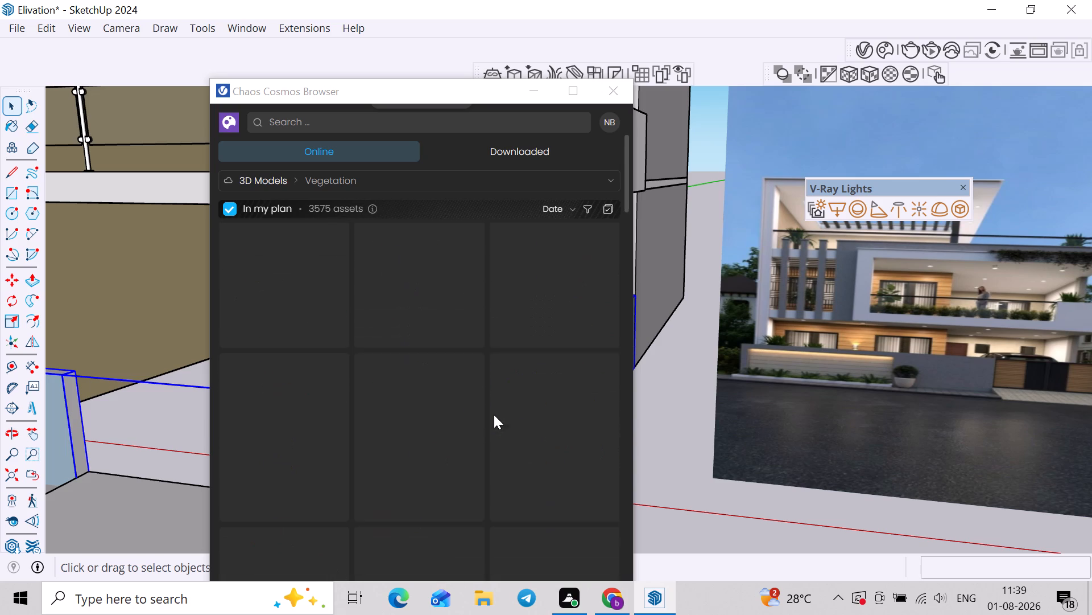
pyautogui.scroll(-13, 494, 415)
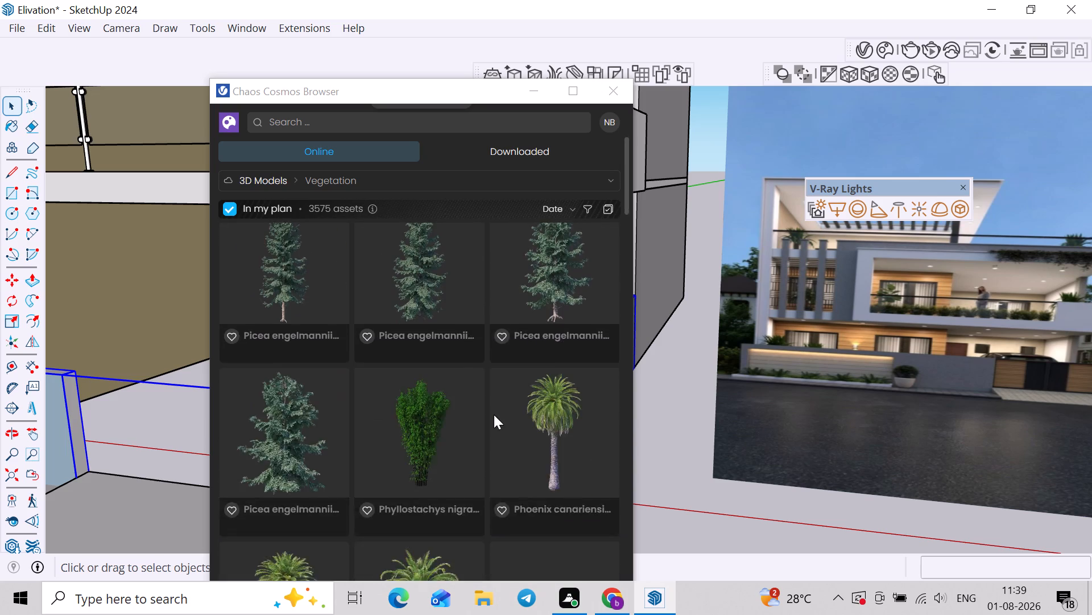
pyautogui.scroll(-14, 494, 415)
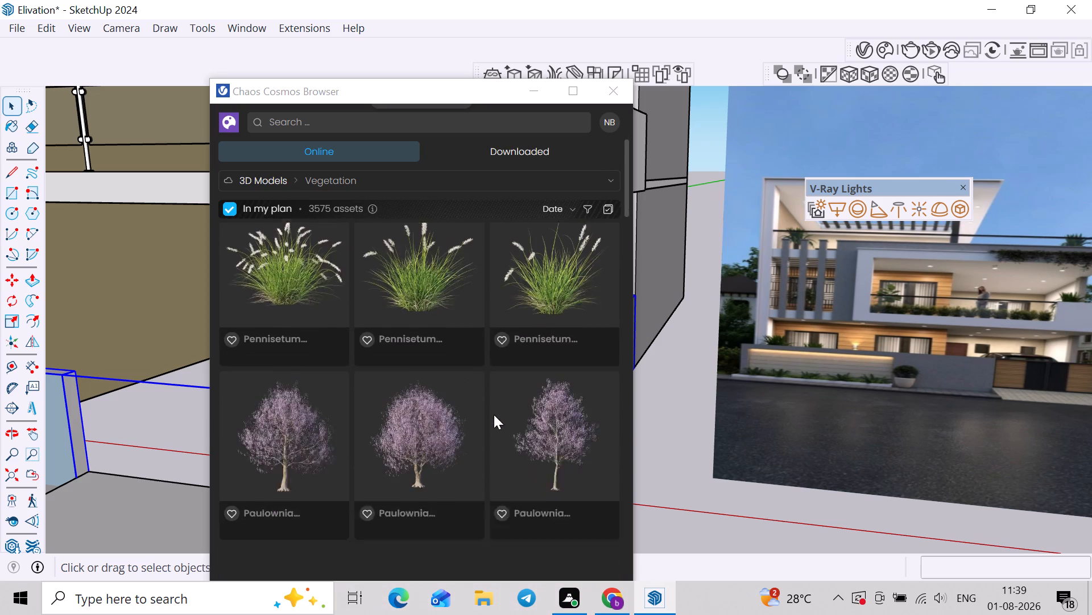
pyautogui.scroll(-18, 494, 415)
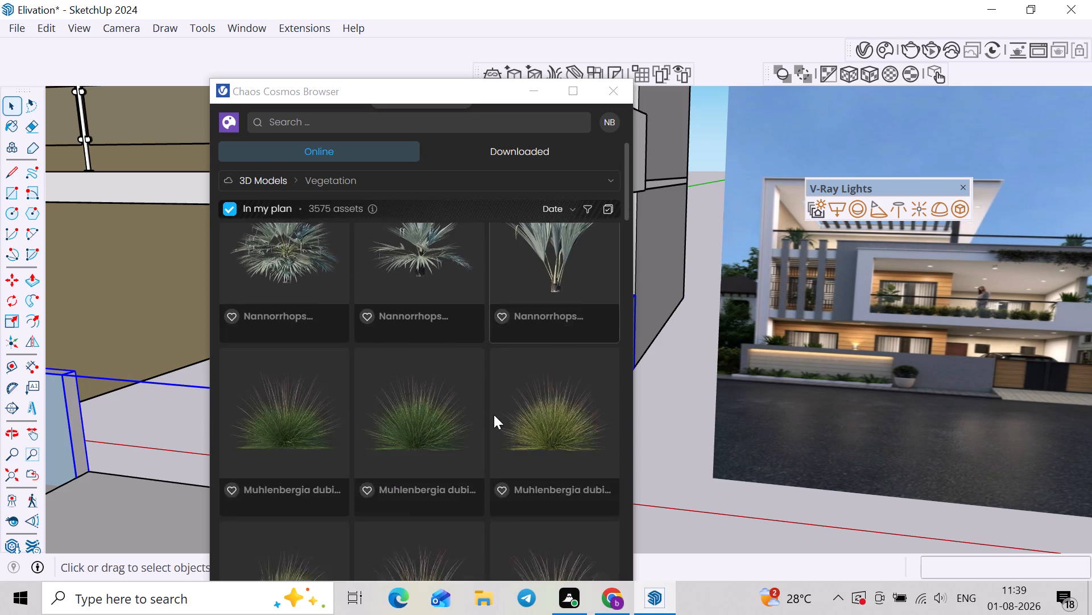
pyautogui.scroll(-15, 494, 415)
pyautogui.scroll(6, 494, 415)
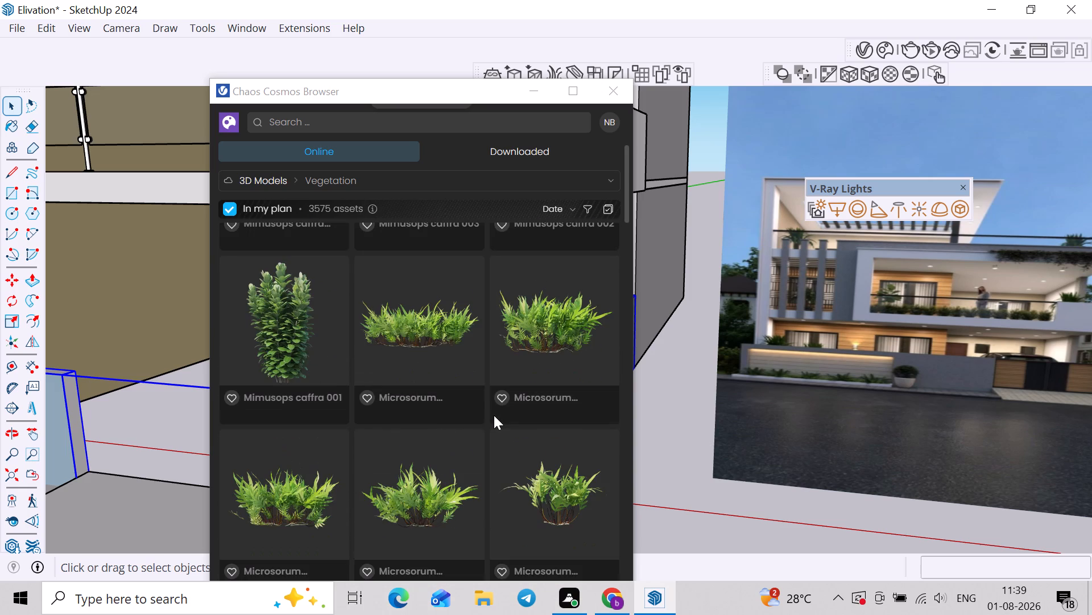
pyautogui.scroll(-19, 494, 415)
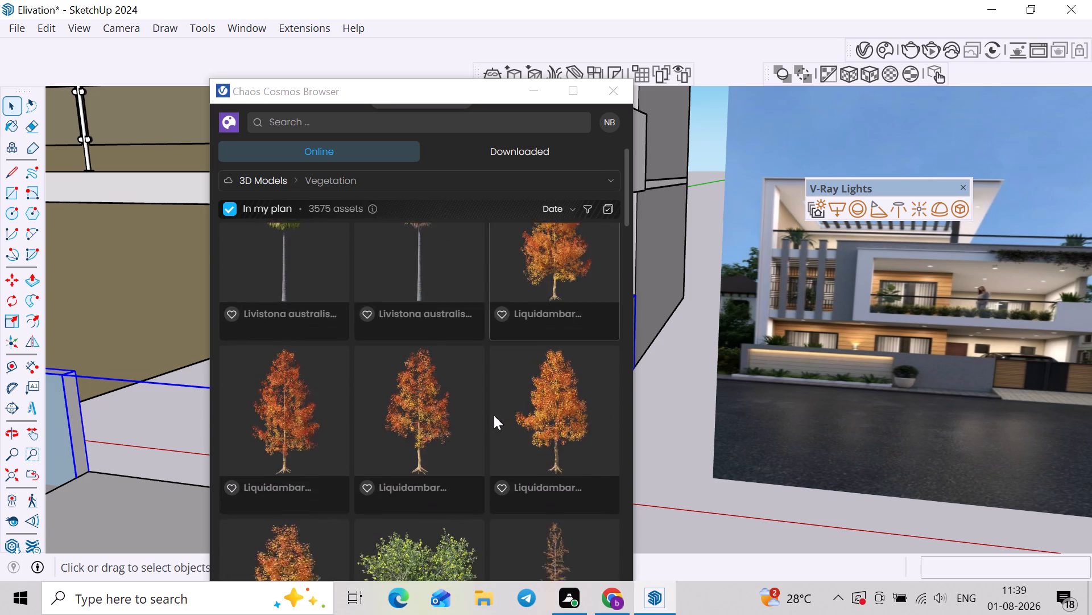
pyautogui.scroll(-5, 494, 415)
pyautogui.scroll(-18, 494, 415)
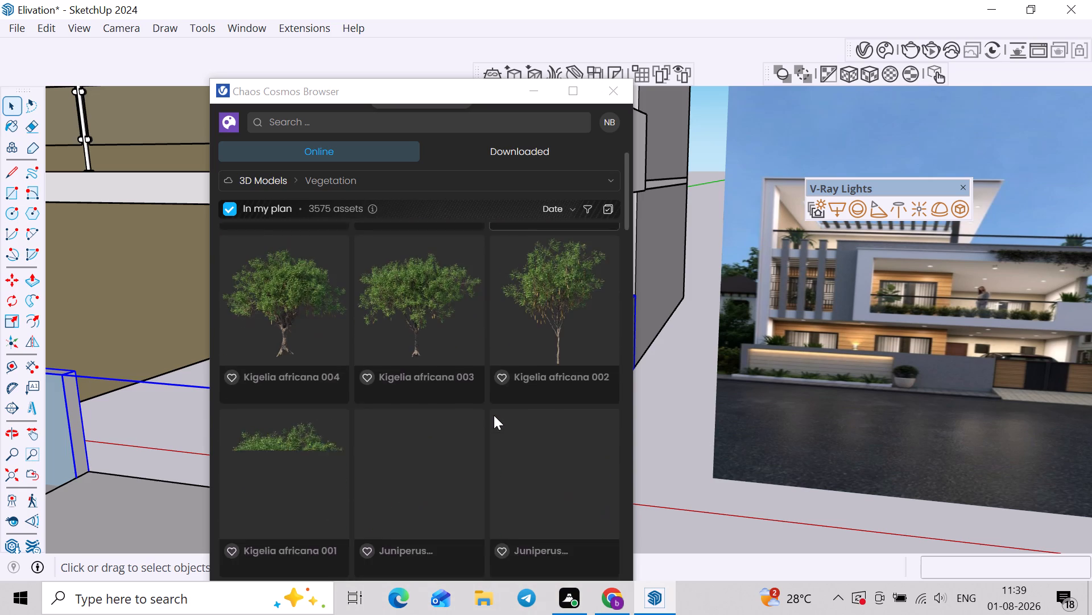
pyautogui.scroll(-18, 494, 415)
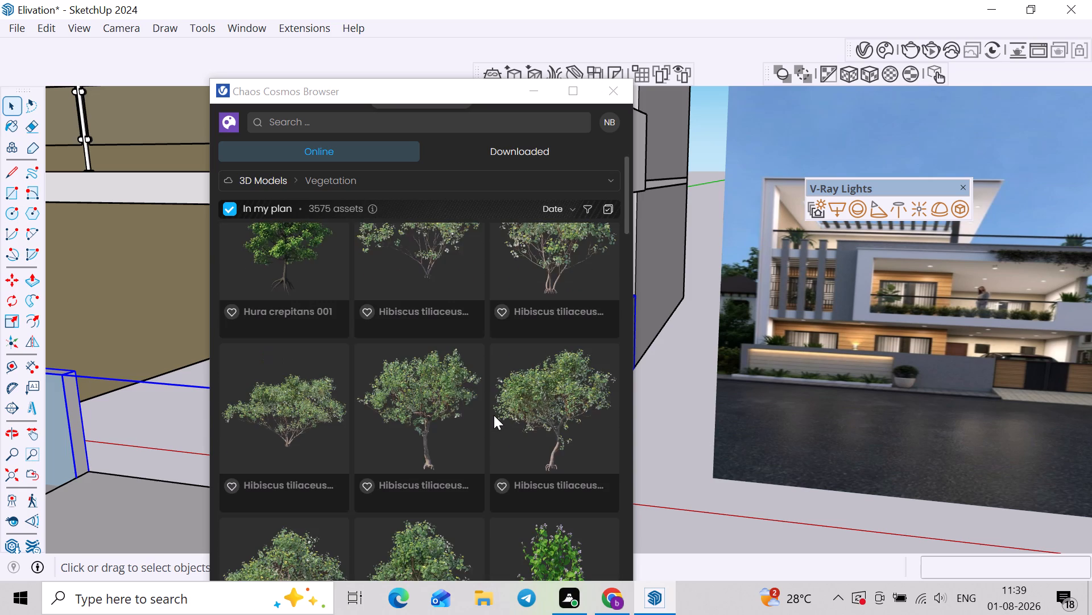
pyautogui.scroll(-16, 494, 415)
pyautogui.scroll(-5, 500, 415)
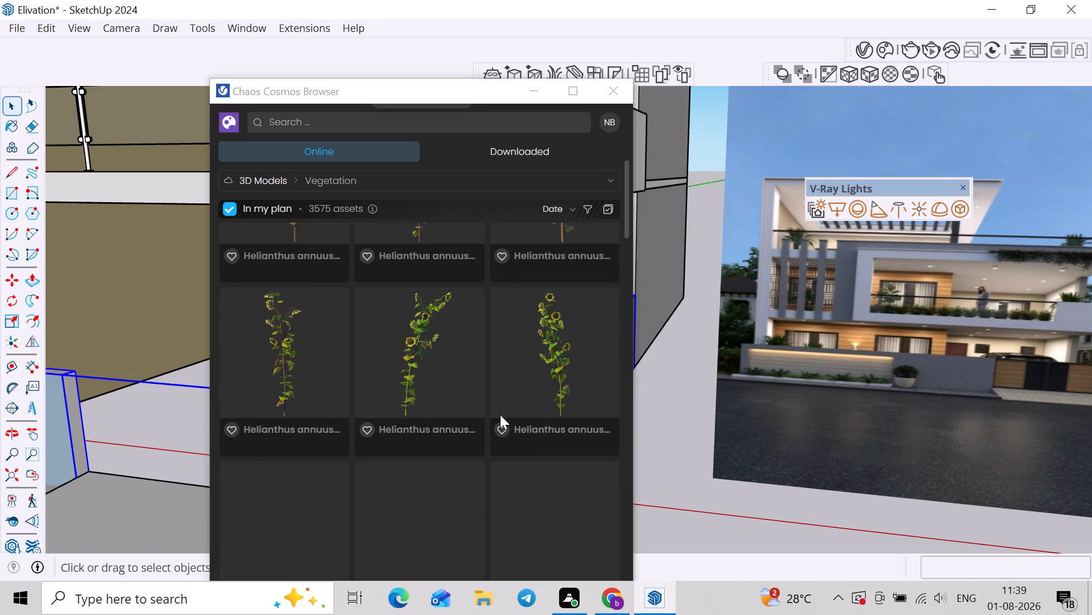
pyautogui.scroll(-13, 500, 415)
pyautogui.scroll(-8, 500, 415)
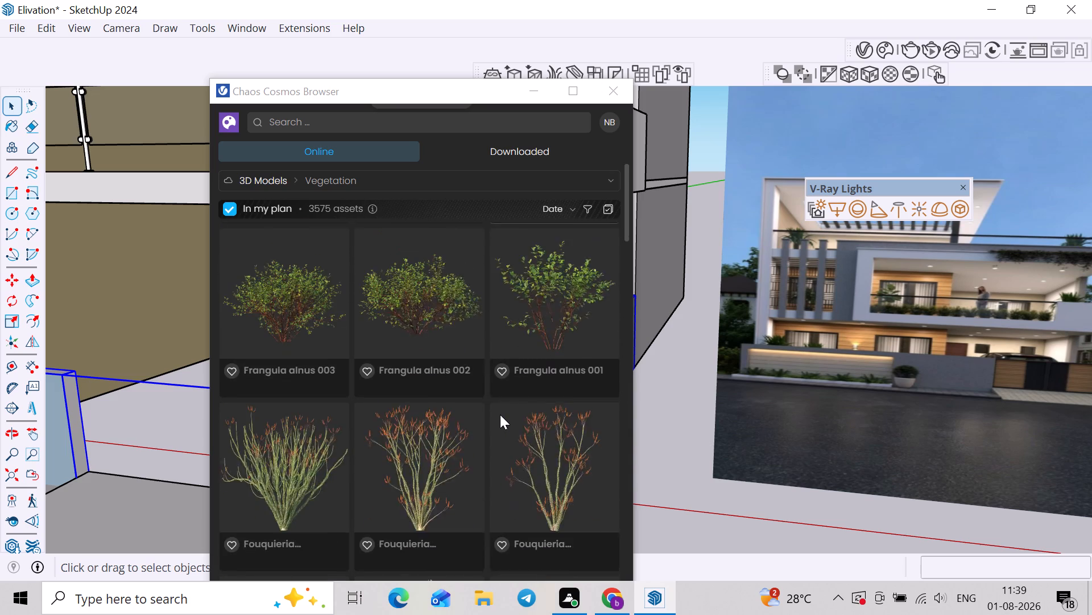
pyautogui.scroll(-15, 500, 415)
pyautogui.scroll(1, 500, 415)
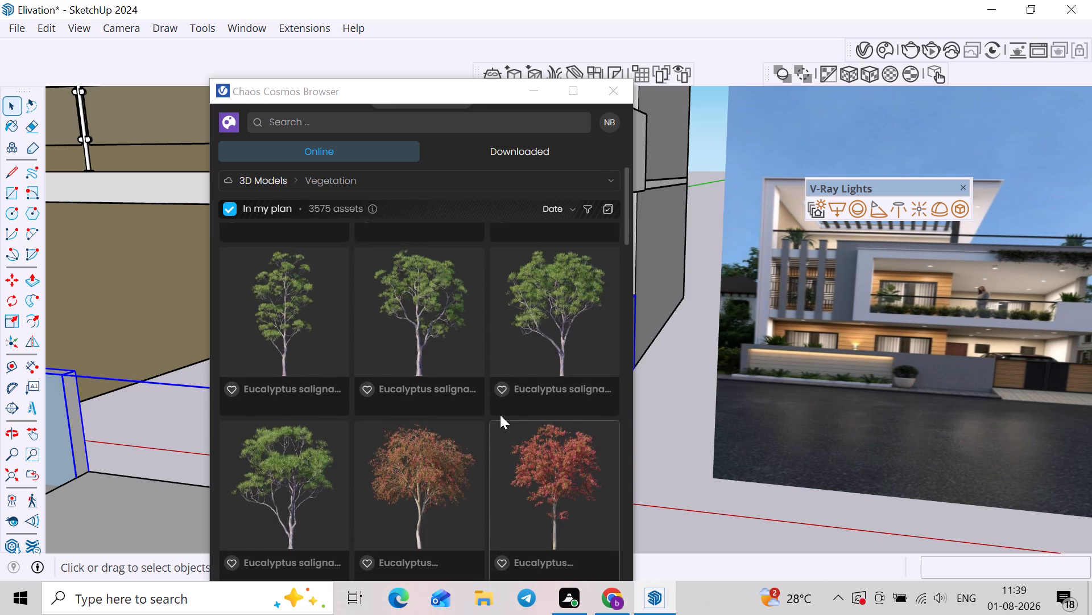
pyautogui.scroll(-20, 500, 415)
pyautogui.scroll(-8, 500, 415)
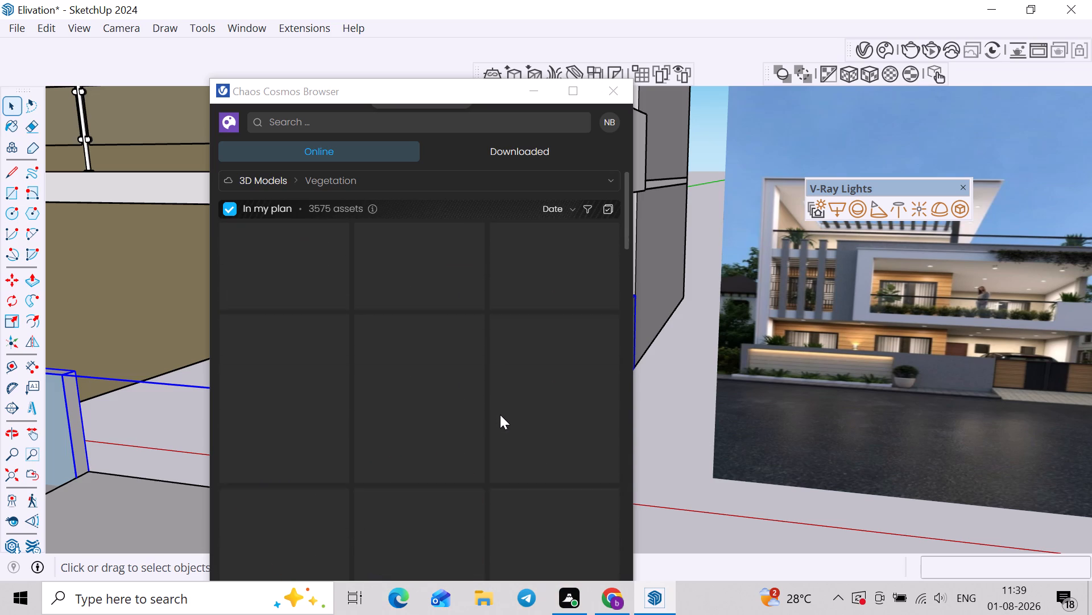
pyautogui.scroll(-6, 500, 415)
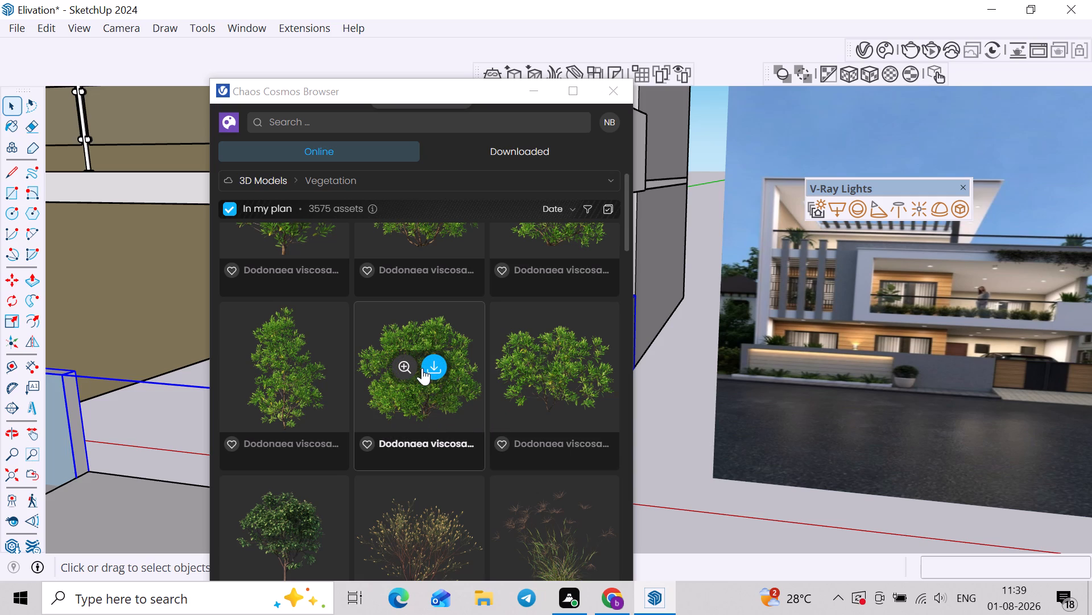
pyautogui.scroll(-12, 584, 364)
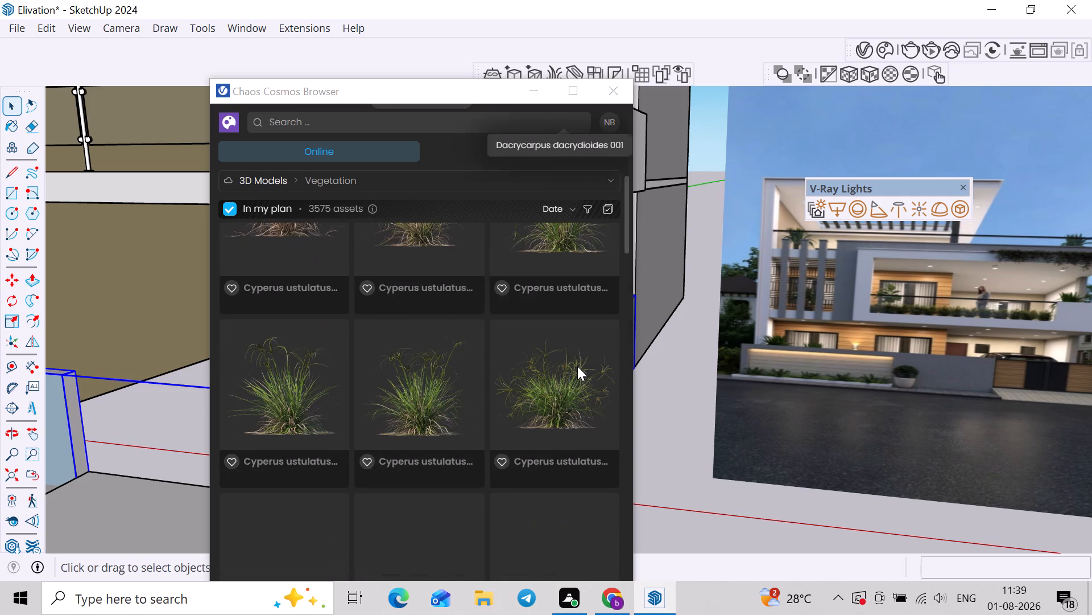
pyautogui.scroll(-20, 577, 366)
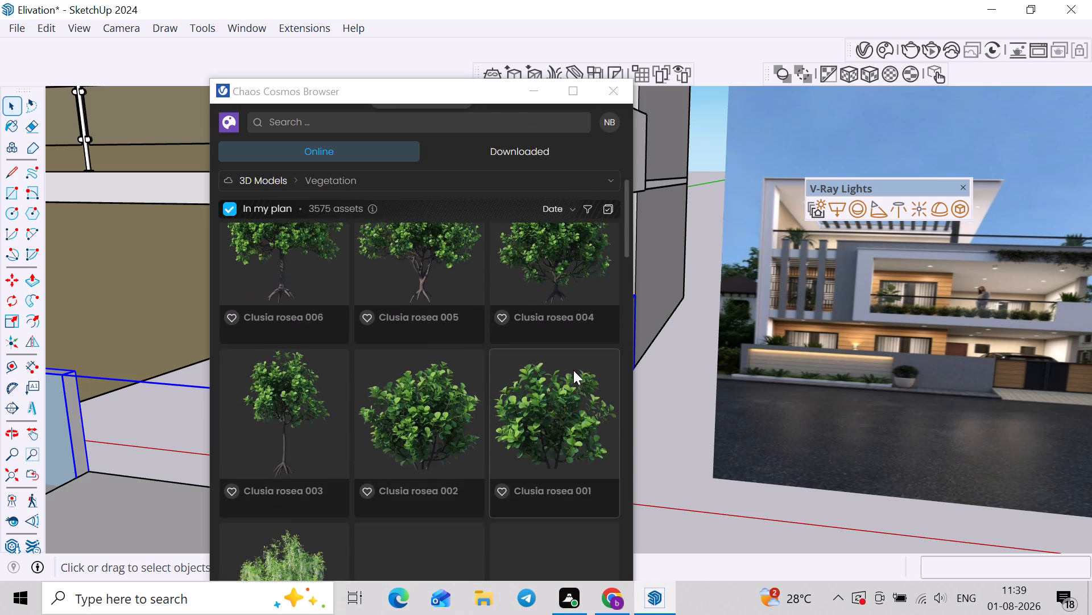
pyautogui.scroll(-20, 573, 370)
pyautogui.scroll(-7, 573, 370)
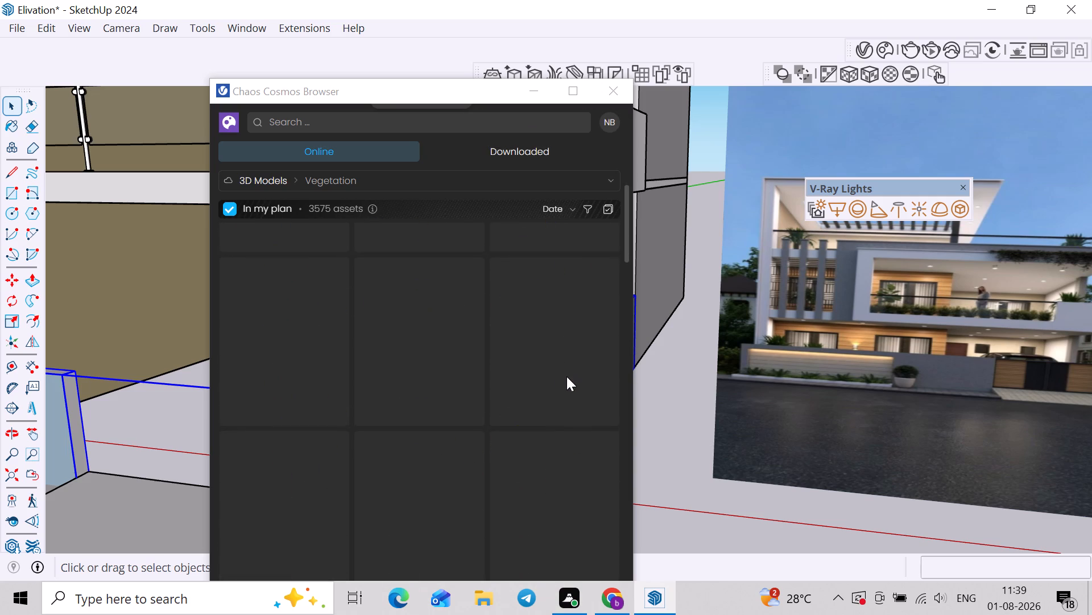
pyautogui.scroll(-12, 566, 376)
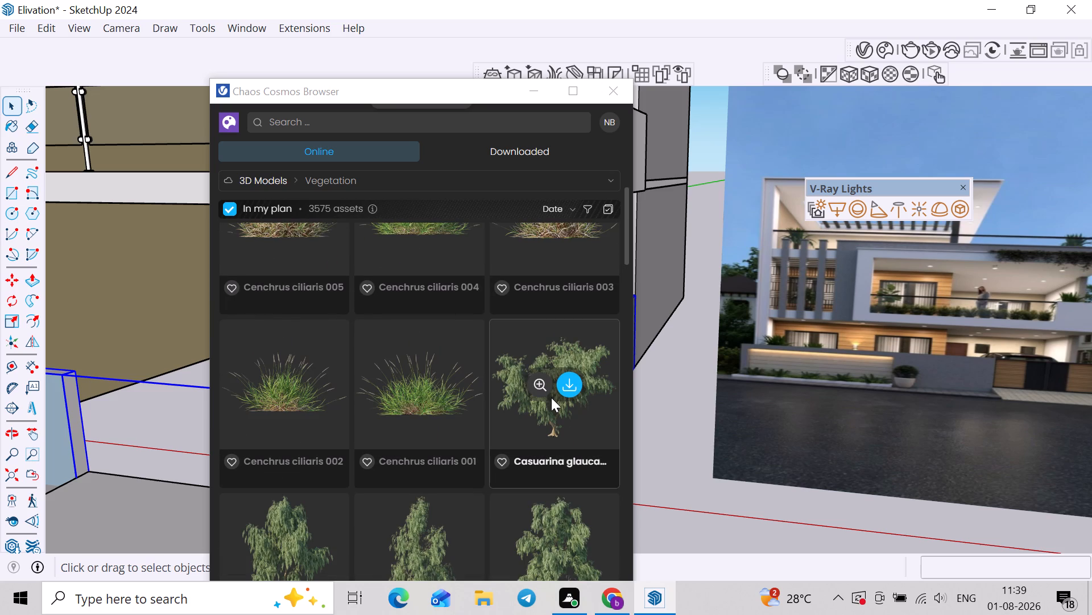
pyautogui.scroll(-8, 584, 396)
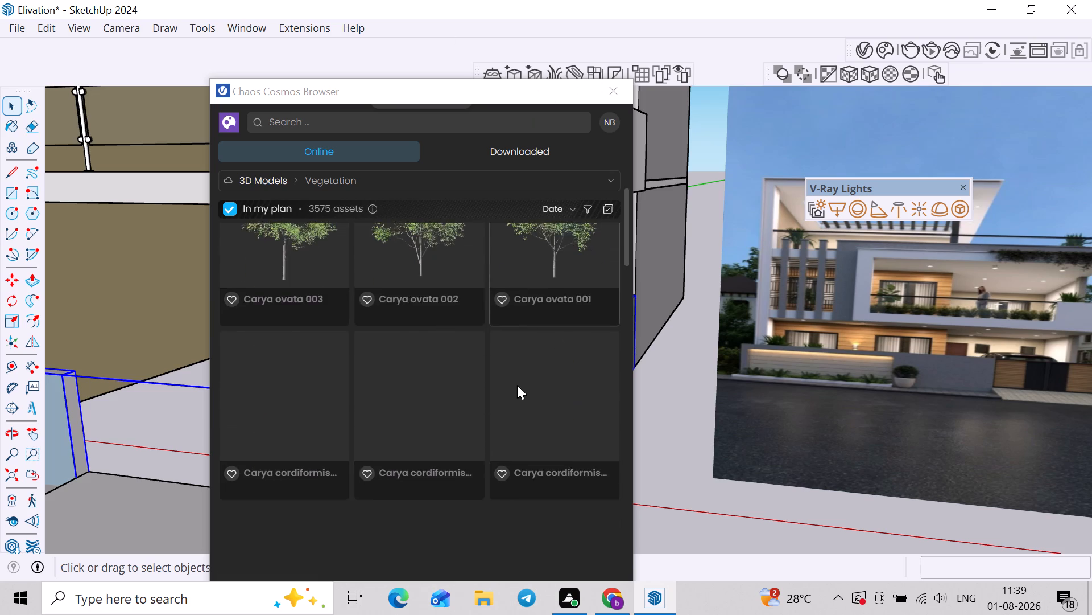
pyautogui.scroll(-17, 517, 385)
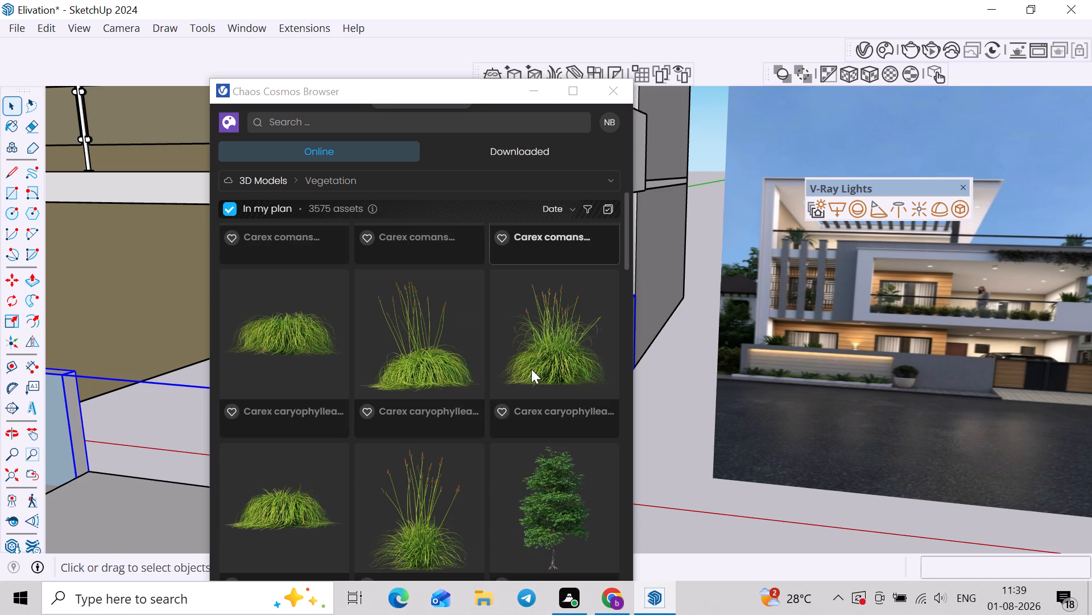
pyautogui.scroll(-6, 578, 333)
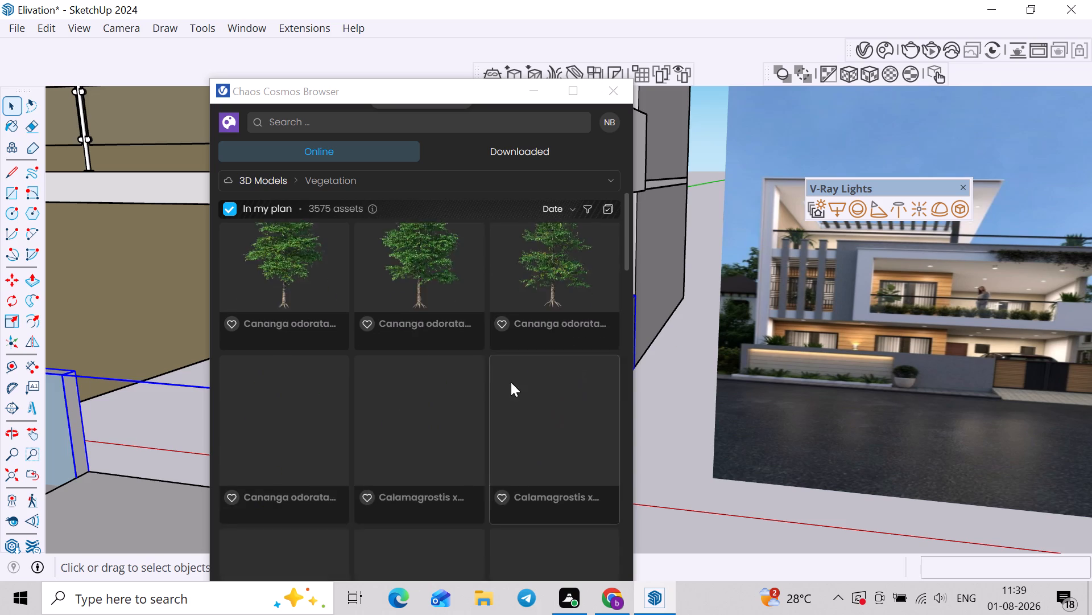
pyautogui.scroll(-20, 511, 382)
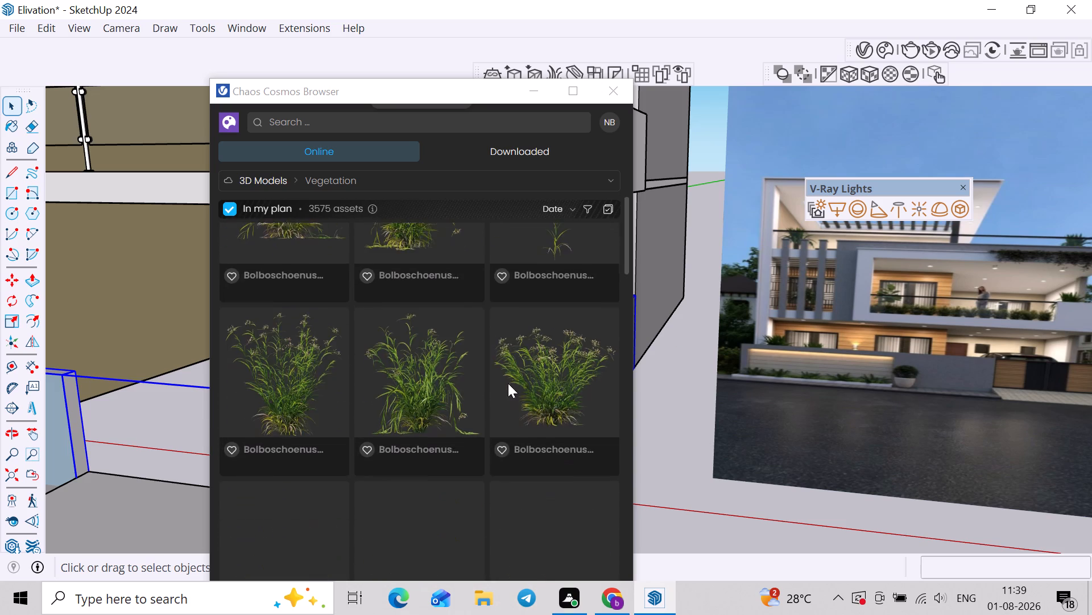
pyautogui.scroll(-14, 508, 383)
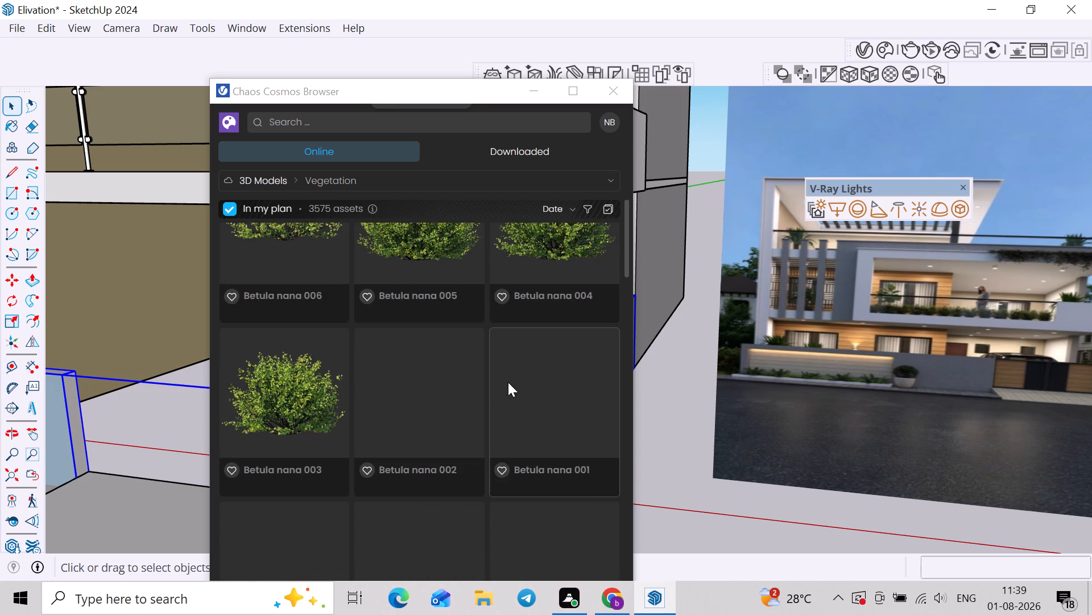
pyautogui.scroll(-3, 507, 380)
pyautogui.scroll(4, 507, 380)
pyautogui.scroll(-12, 507, 378)
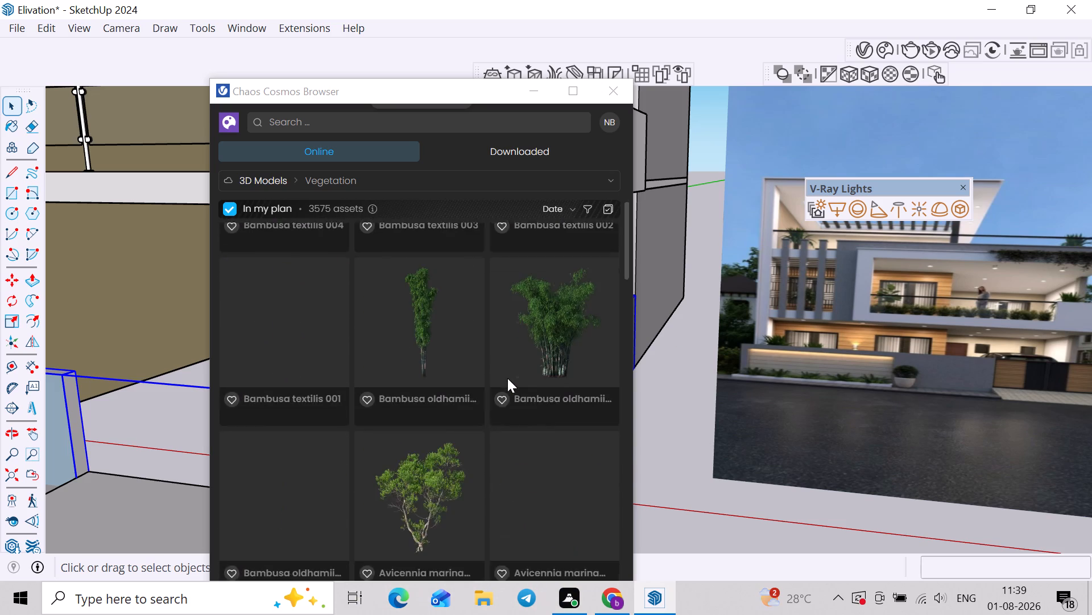
pyautogui.scroll(-17, 507, 378)
pyautogui.scroll(-4, 507, 378)
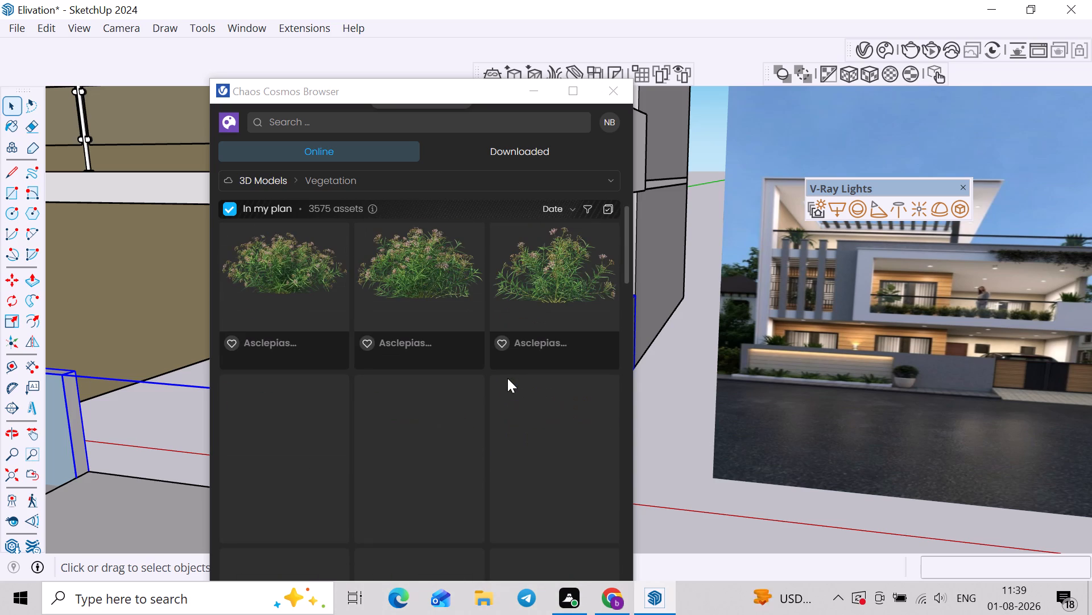
pyautogui.scroll(-16, 507, 378)
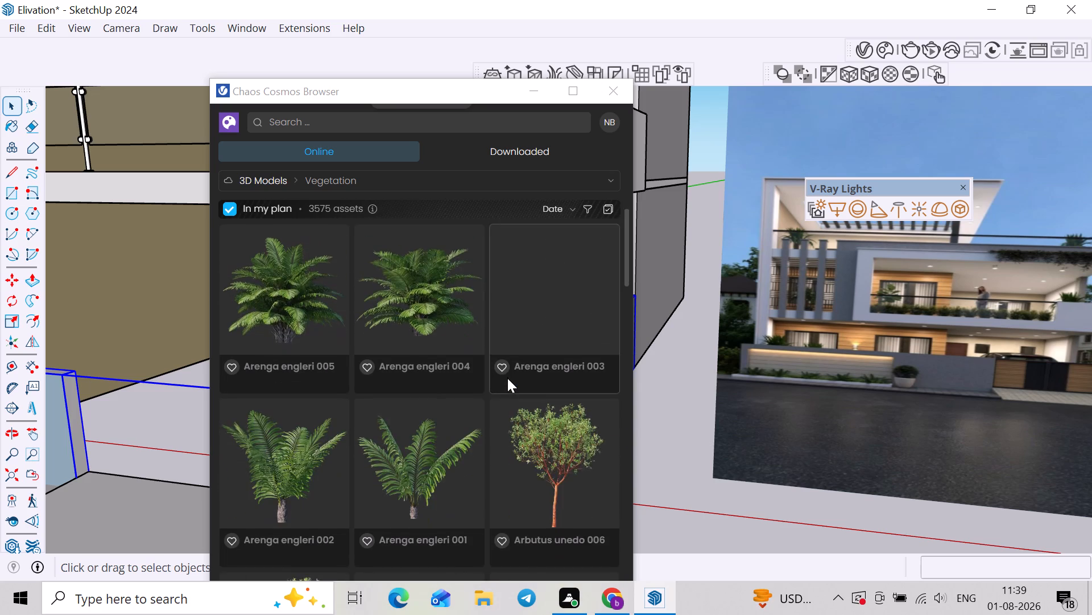
pyautogui.scroll(-19, 507, 378)
pyautogui.scroll(-3, 507, 378)
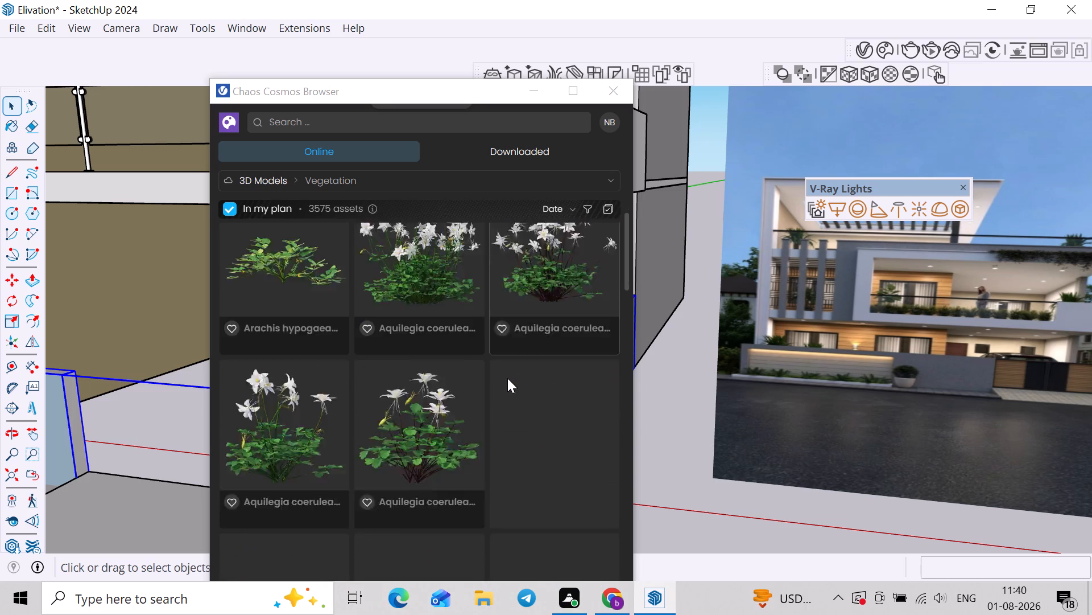
pyautogui.scroll(-13, 507, 378)
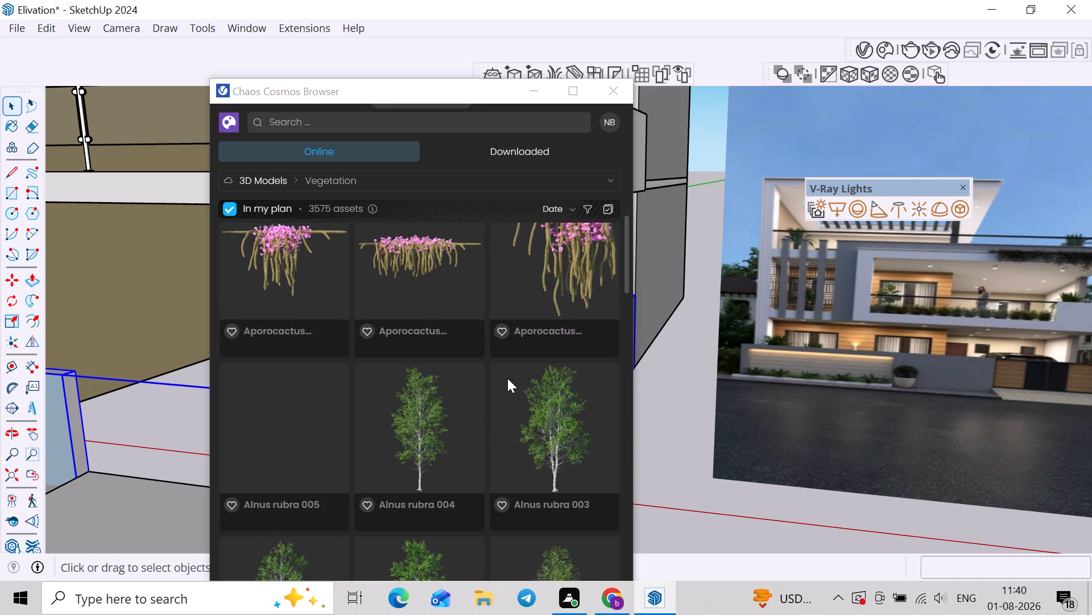
pyautogui.scroll(-14, 507, 378)
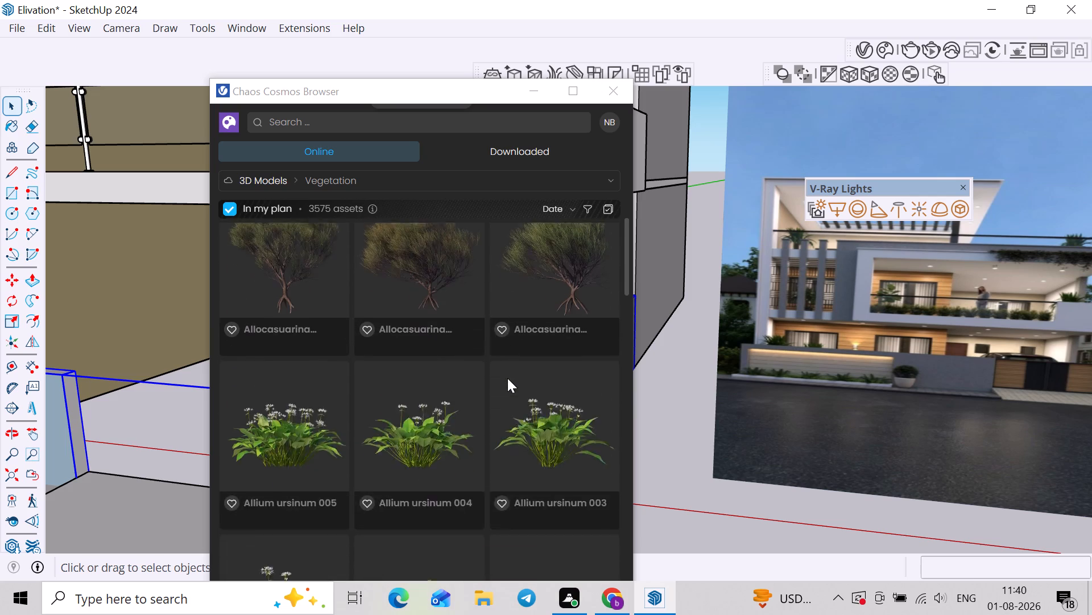
# Browse further through the online Cosmos Vegetation assets for shrubs or a trailing plant suited to the balcony edge.
pyautogui.scroll(-13, 507, 378)
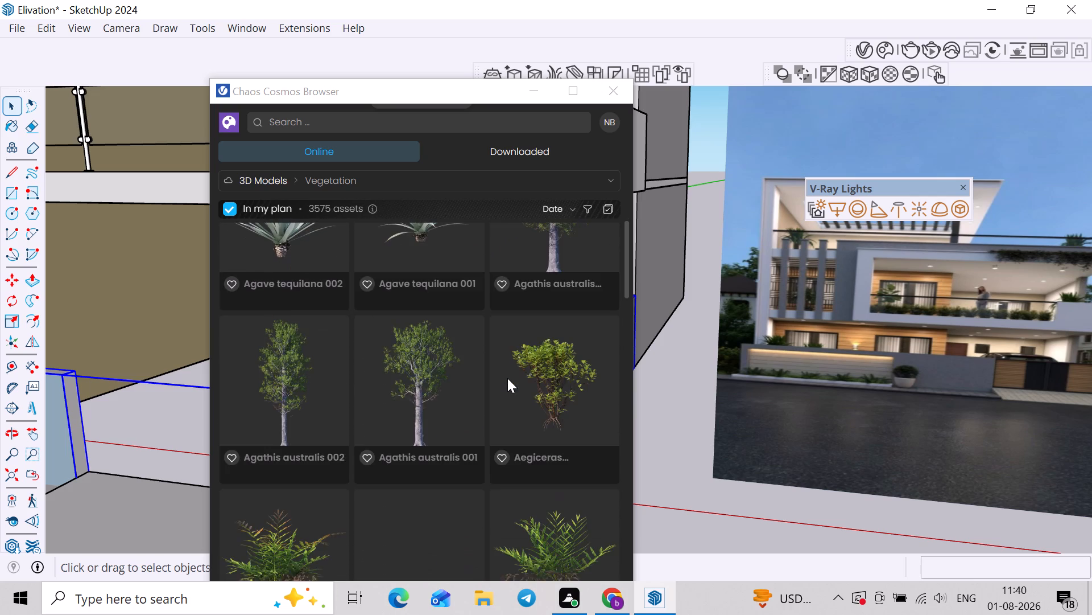
pyautogui.scroll(-18, 507, 378)
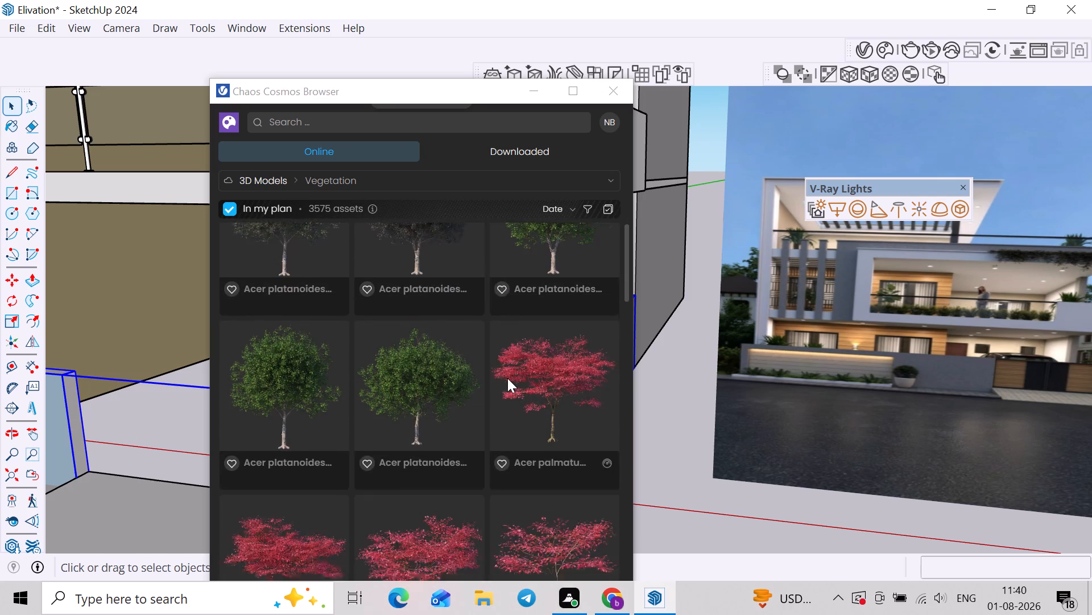
pyautogui.scroll(-19, 507, 378)
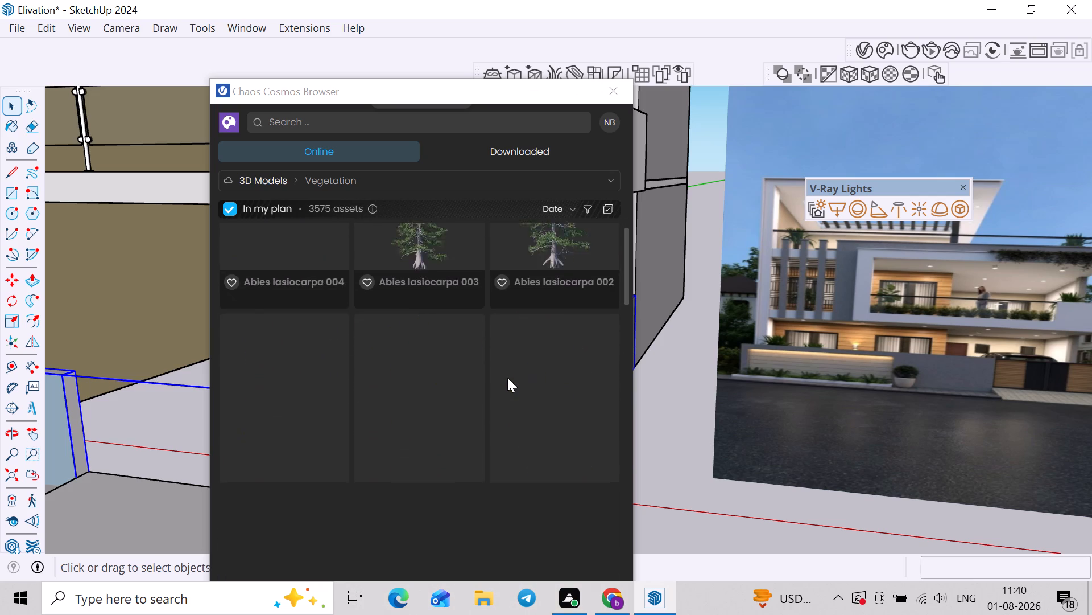
pyautogui.scroll(-16, 507, 378)
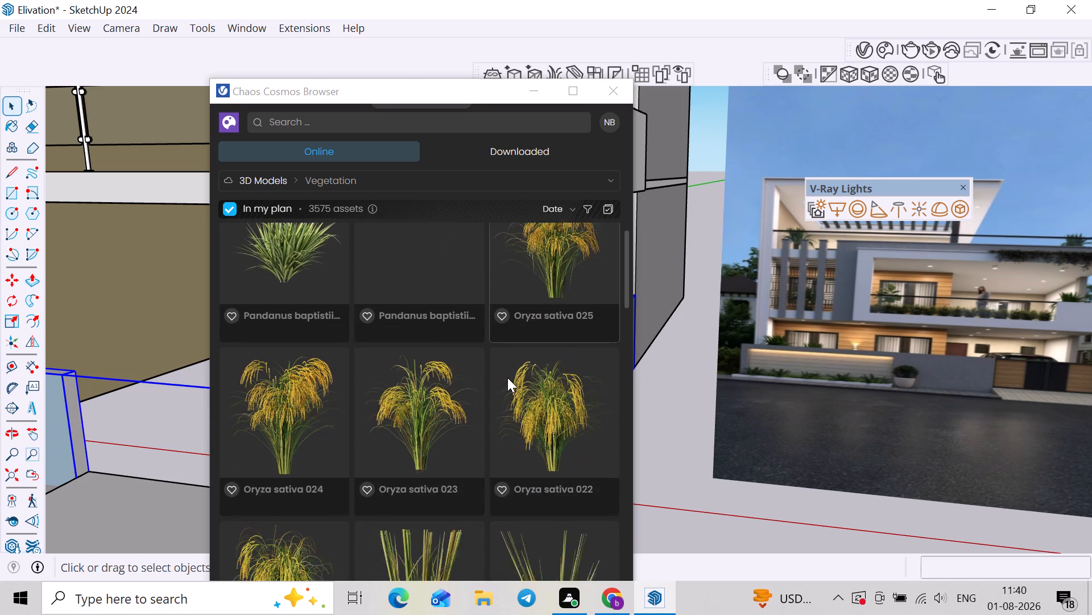
pyautogui.scroll(-17, 507, 378)
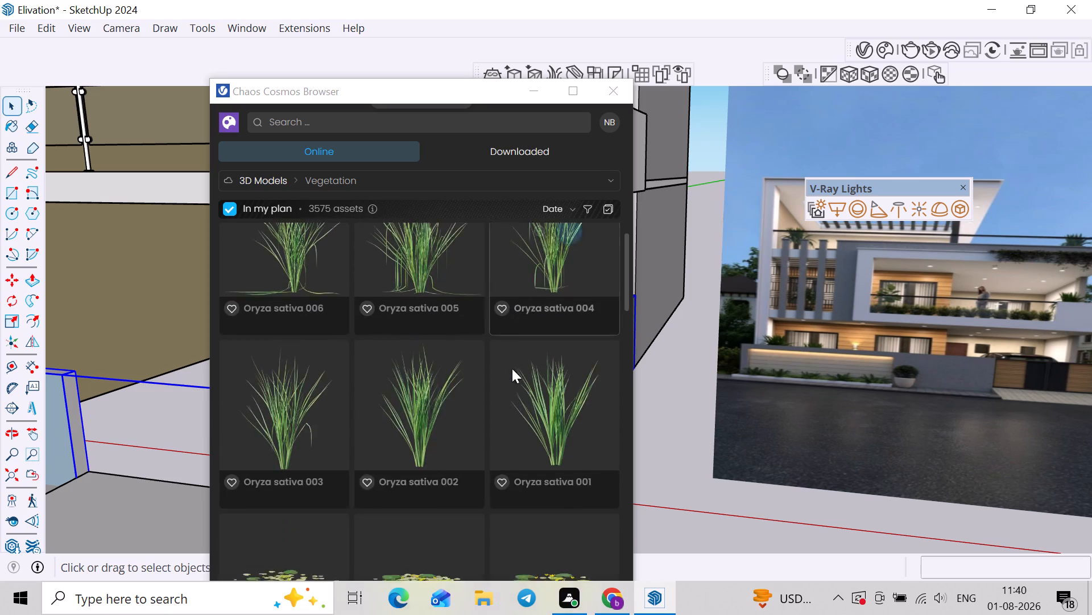
pyautogui.scroll(-10, 512, 368)
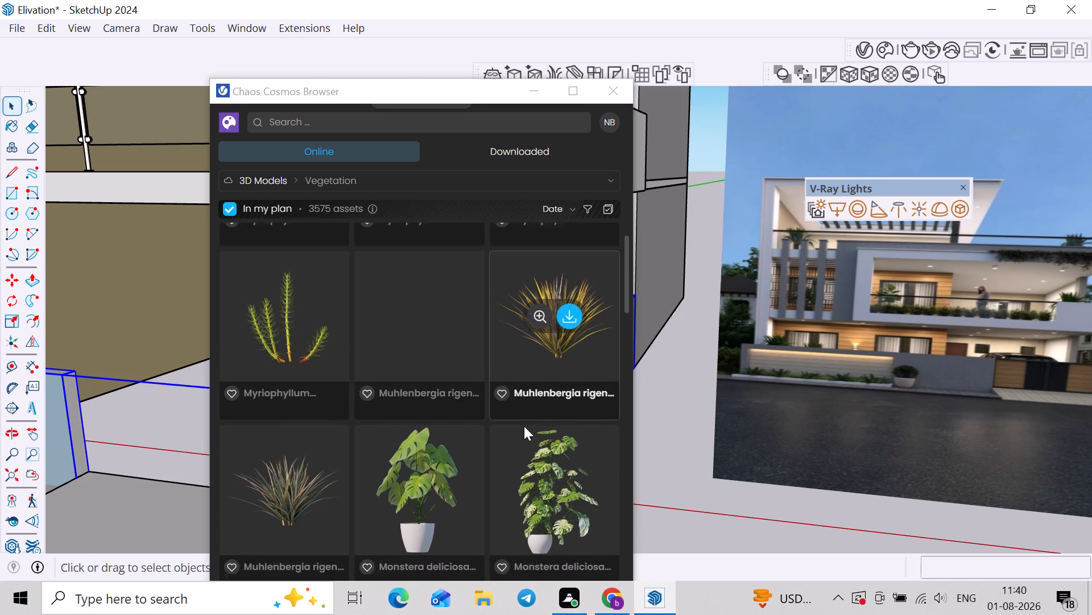
pyautogui.scroll(-17, 524, 426)
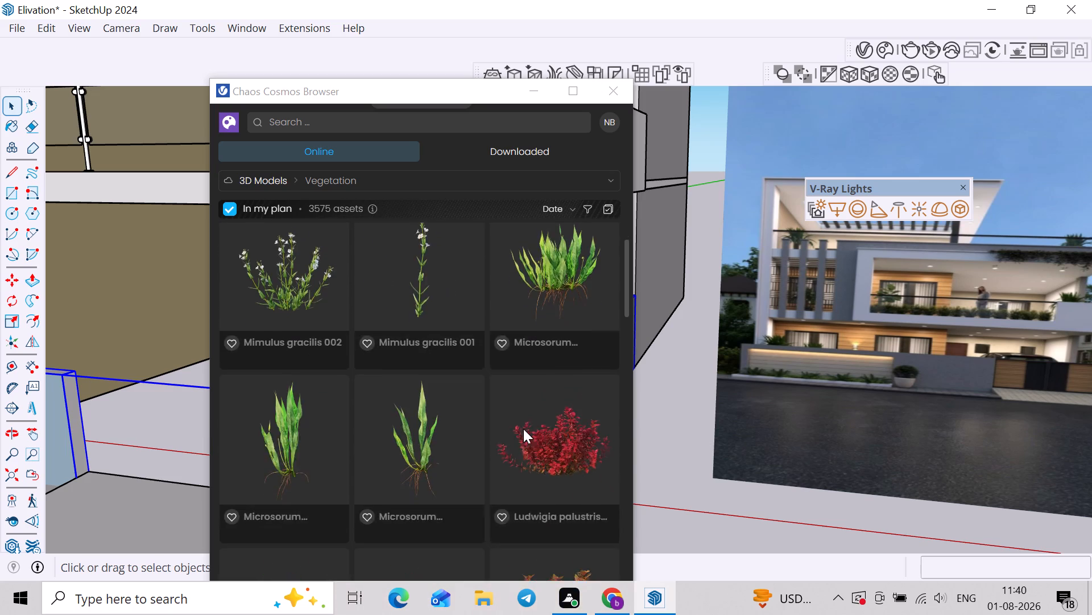
pyautogui.scroll(-14, 523, 429)
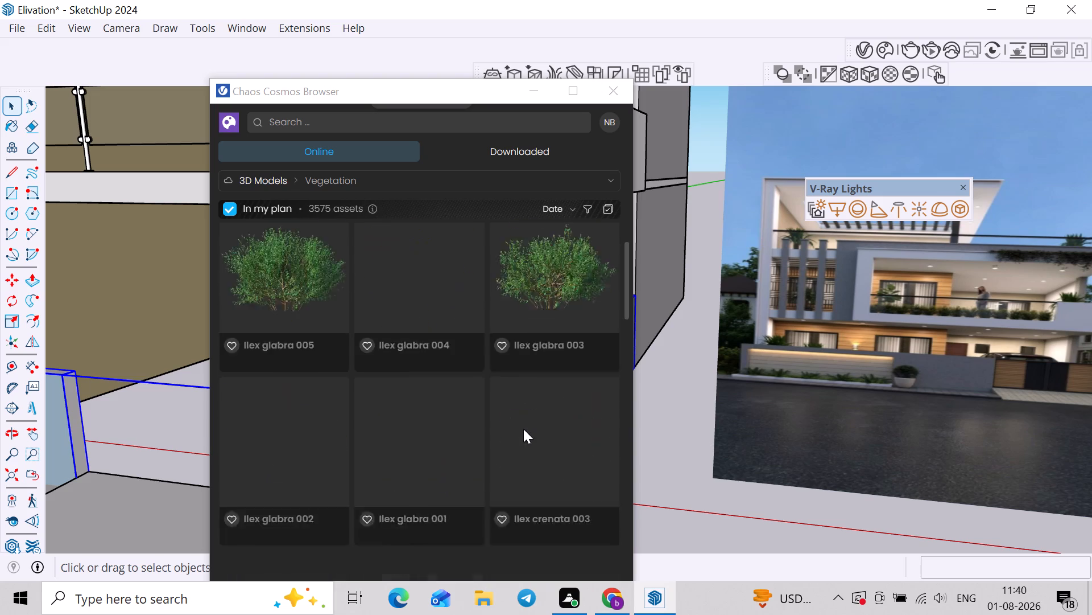
pyautogui.scroll(-7, 523, 429)
pyautogui.scroll(2, 520, 430)
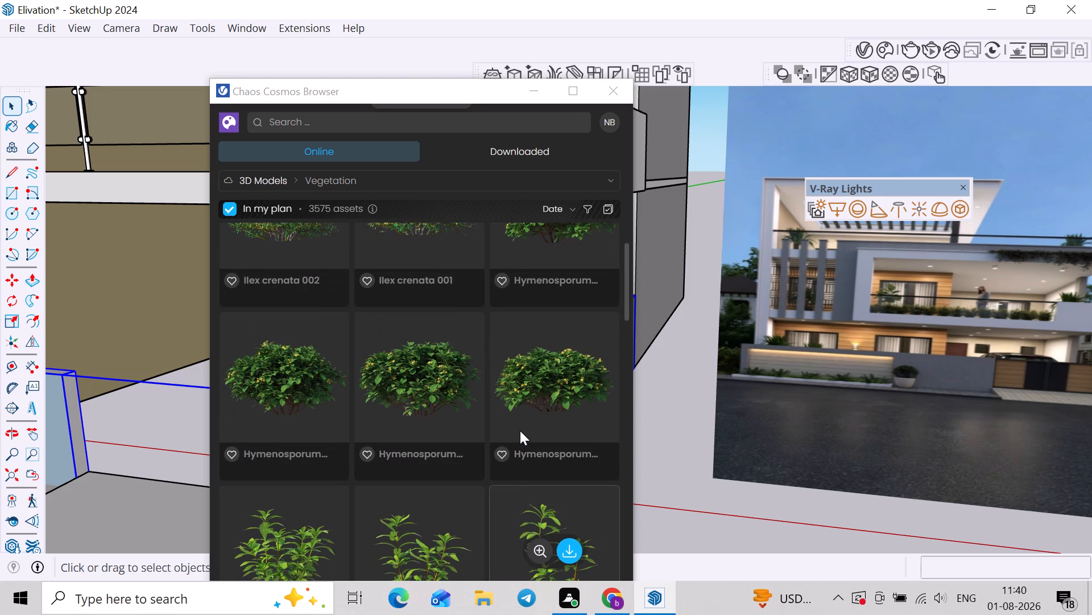
pyautogui.scroll(-3, 519, 430)
pyautogui.scroll(1, 519, 430)
pyautogui.scroll(-9, 517, 431)
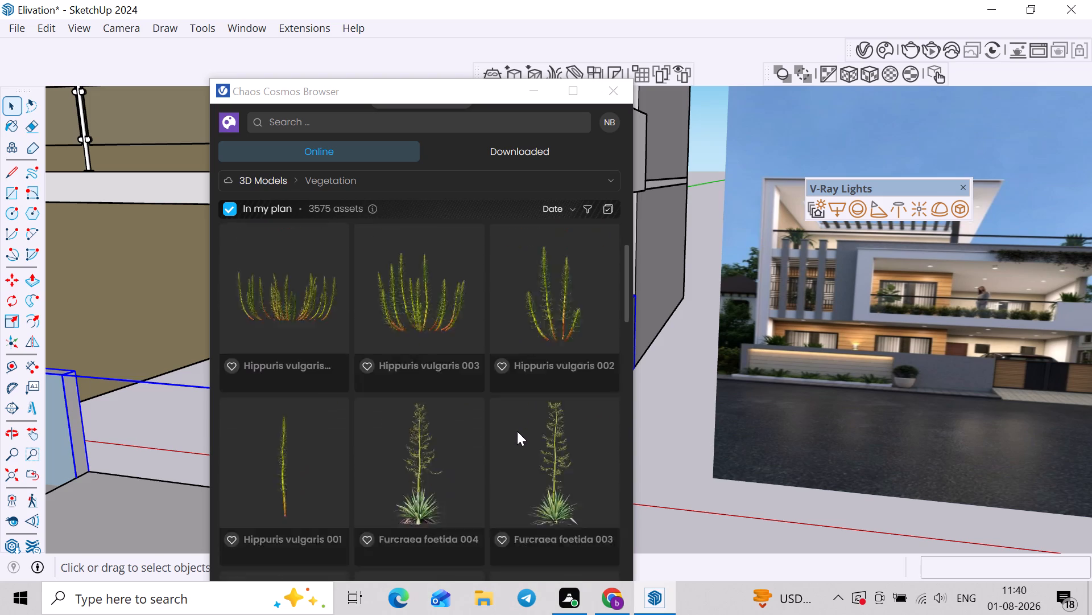
pyautogui.scroll(-20, 517, 431)
pyautogui.scroll(-4, 517, 431)
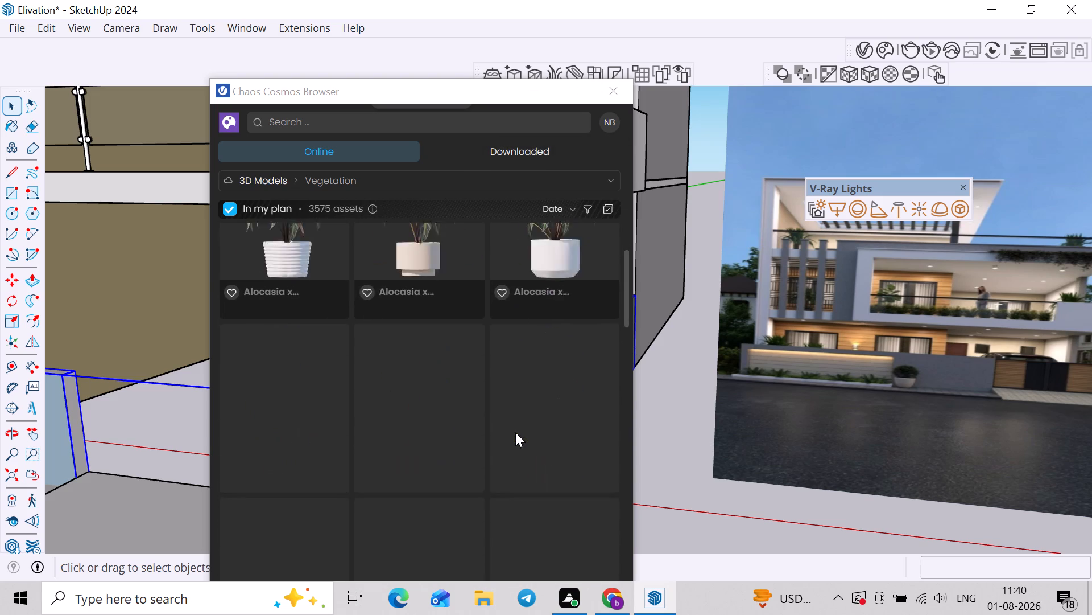
pyautogui.scroll(-13, 515, 432)
pyautogui.scroll(3, 520, 428)
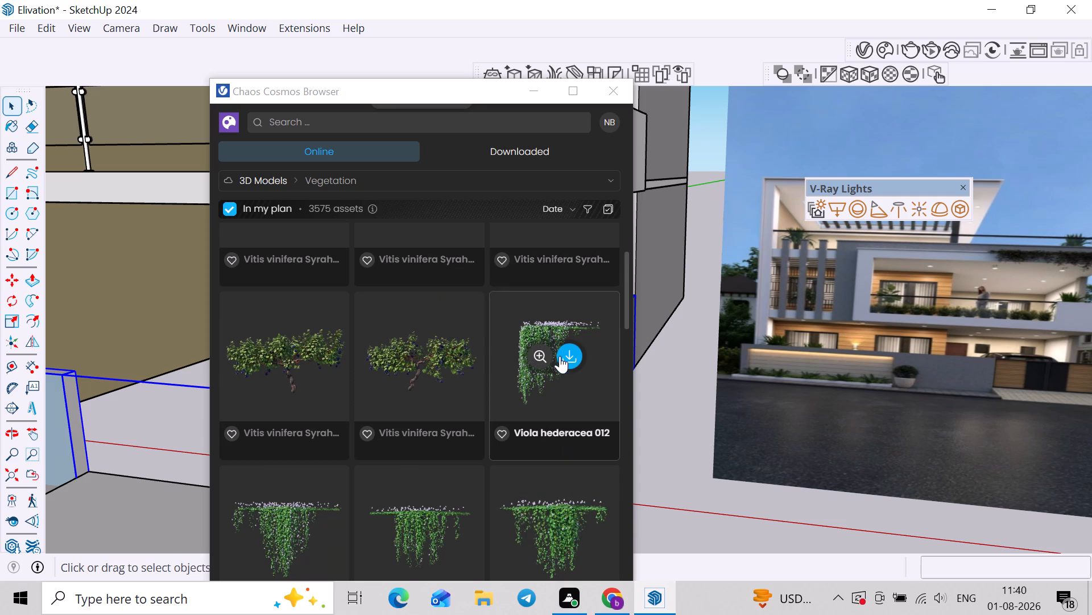
pyautogui.scroll(-3, 551, 372)
pyautogui.scroll(-2, 485, 469)
pyautogui.scroll(1, 490, 468)
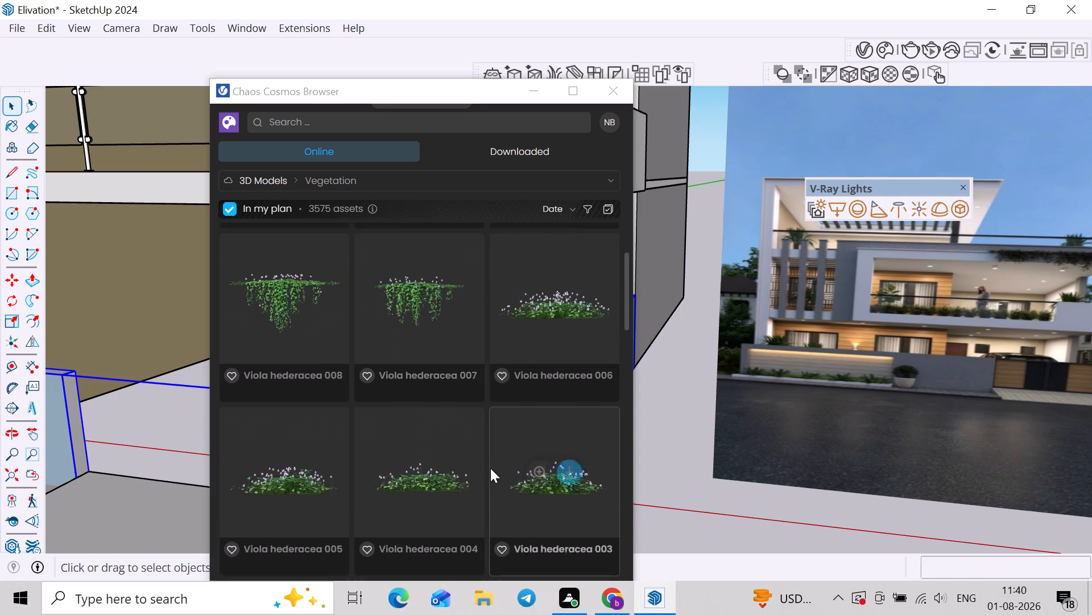
pyautogui.scroll(1, 490, 468)
pyautogui.scroll(3, 515, 384)
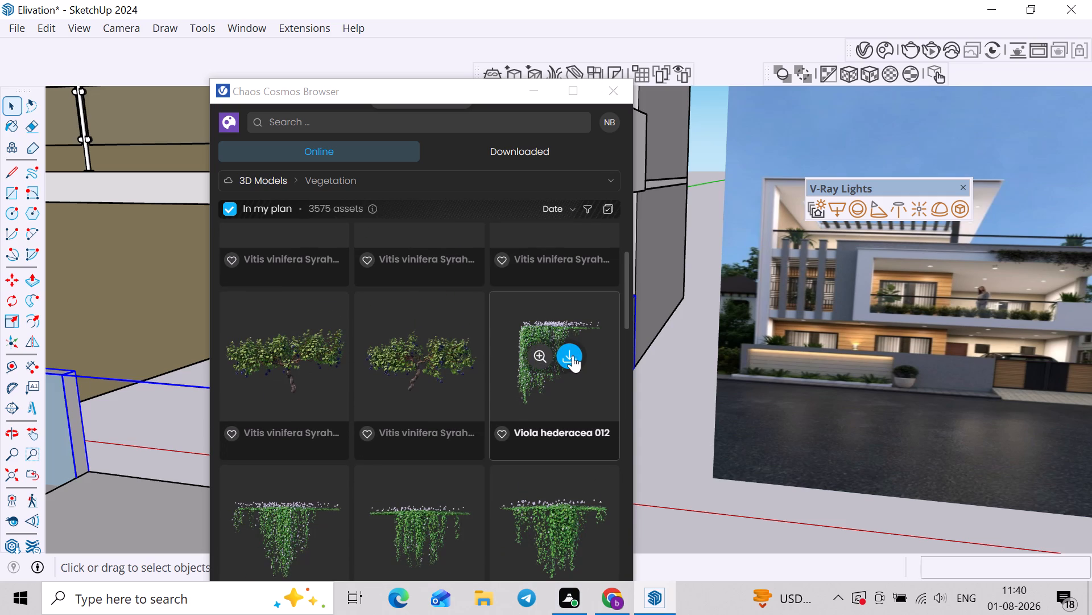
# Download Viola hederacea 012 and place it on the first-floor balcony edge, at the railing end beside the wood-clad wall.
pyautogui.click(573, 355)
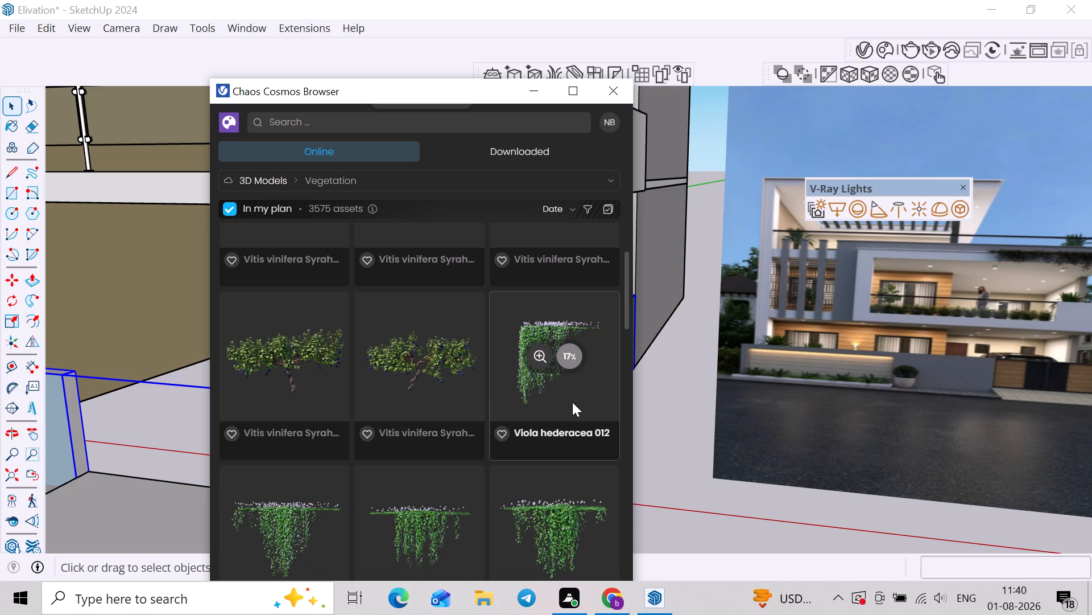
pyautogui.click(574, 358)
pyautogui.scroll(-3, 161, 237)
pyautogui.keyDown('shift'); pyautogui.moveTo(185, 237); pyautogui.dragTo(561, 400, button='middle'); pyautogui.keyUp('shift')
pyautogui.scroll(8, 448, 391)
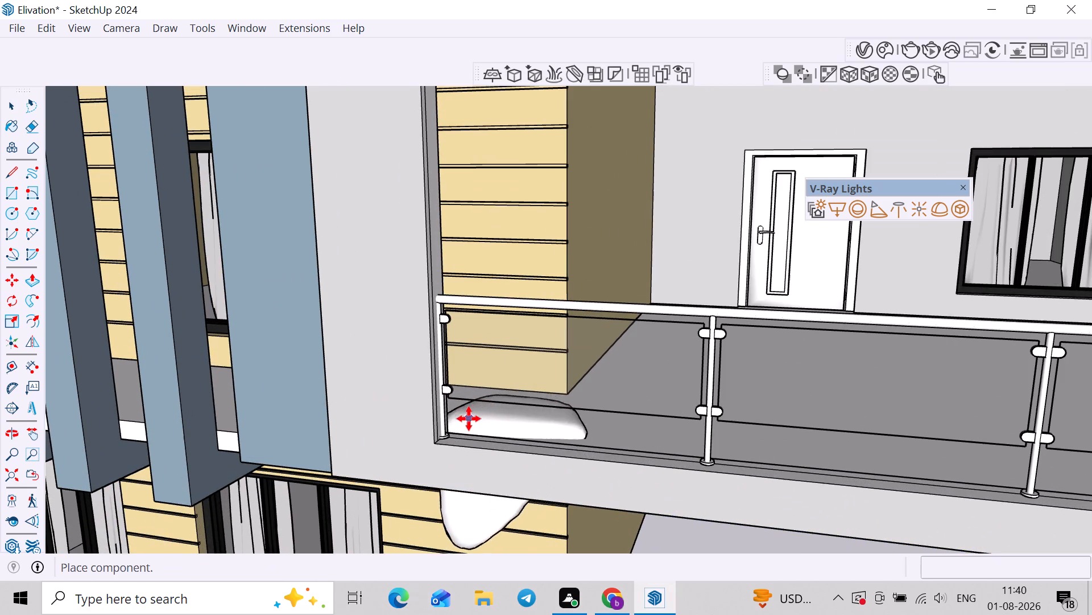
pyautogui.click(461, 436)
pyautogui.scroll(-3, 508, 439)
pyautogui.moveTo(540, 445); pyautogui.dragTo(466, 444, button='middle')
pyautogui.press('space')
pyautogui.scroll(3, 469, 445)
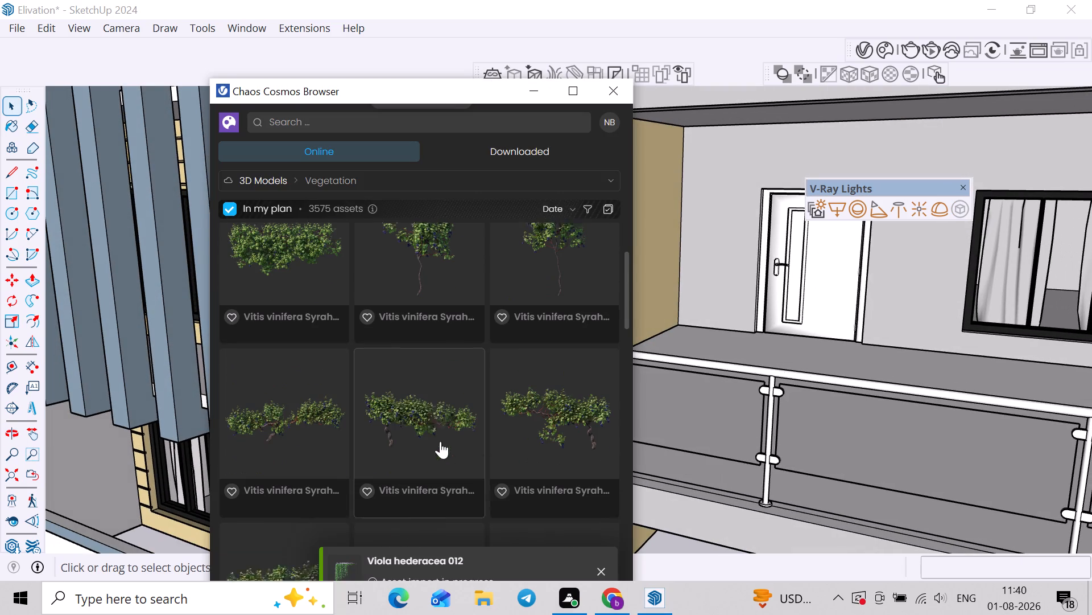
pyautogui.click(608, 92)
# Run an interactive V-Ray render to check how the trailing plant hangs over the balcony edge, and close it.
pyautogui.scroll(-3, 601, 244)
pyautogui.moveTo(527, 360); pyautogui.dragTo(573, 355, button='middle')
pyautogui.scroll(3, 487, 393)
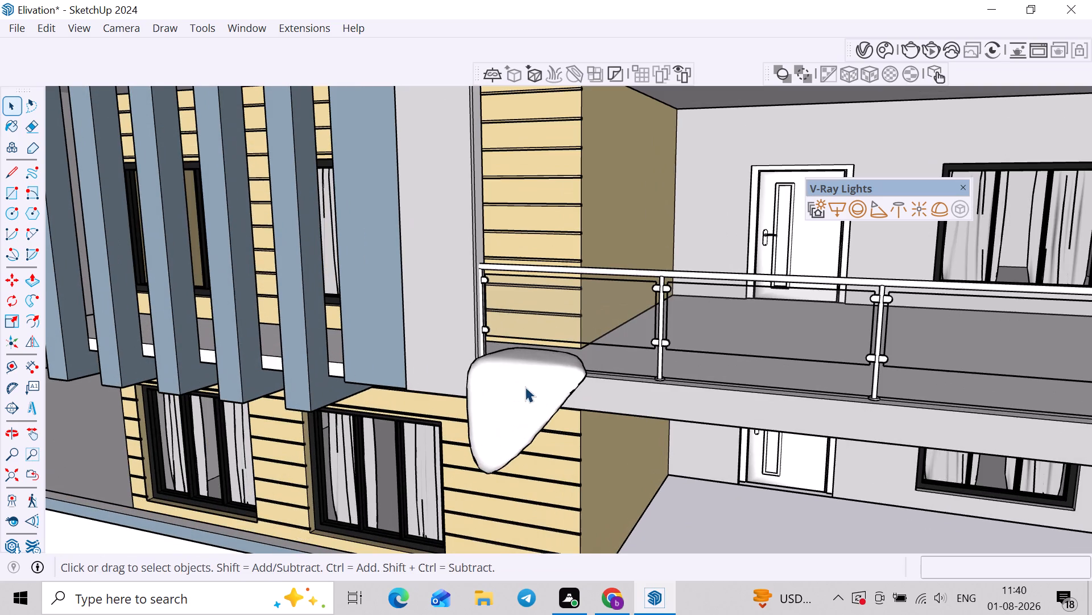
pyautogui.click(935, 55)
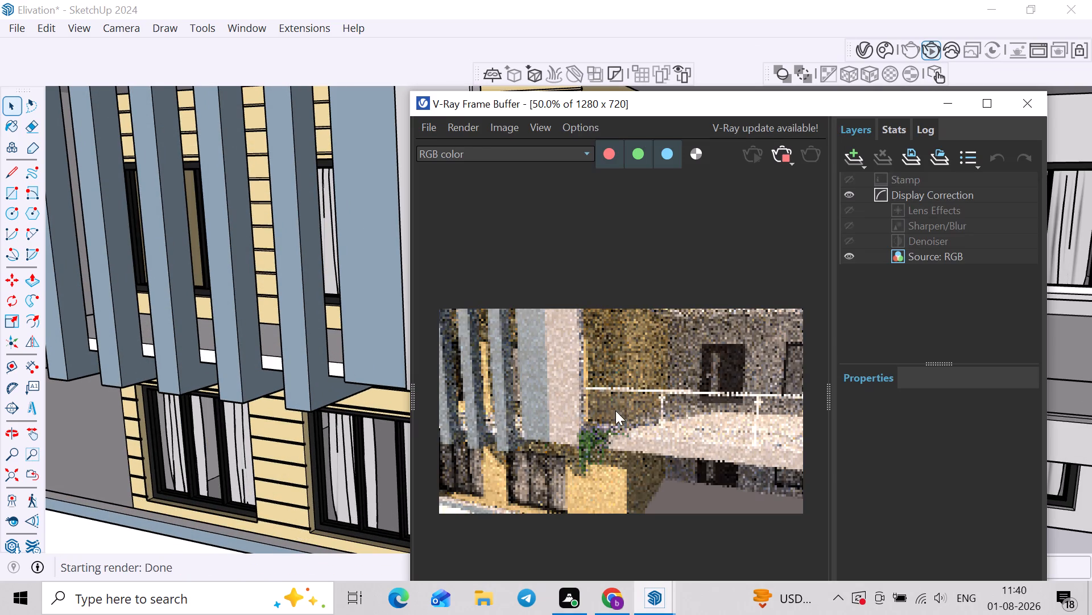
pyautogui.scroll(2, 616, 440)
pyautogui.scroll(-2, 616, 440)
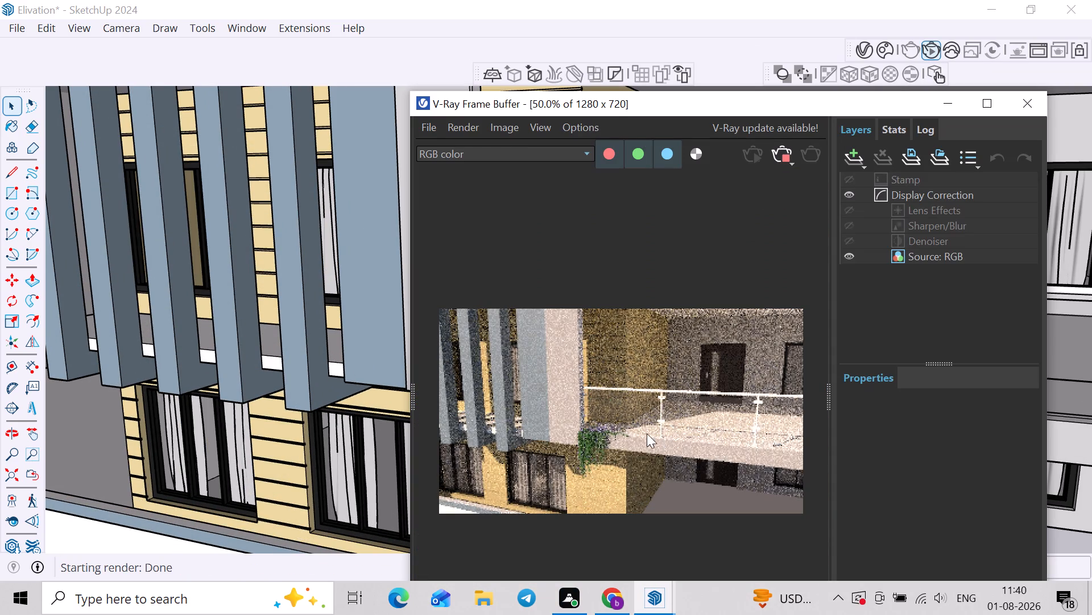
pyautogui.click(781, 157)
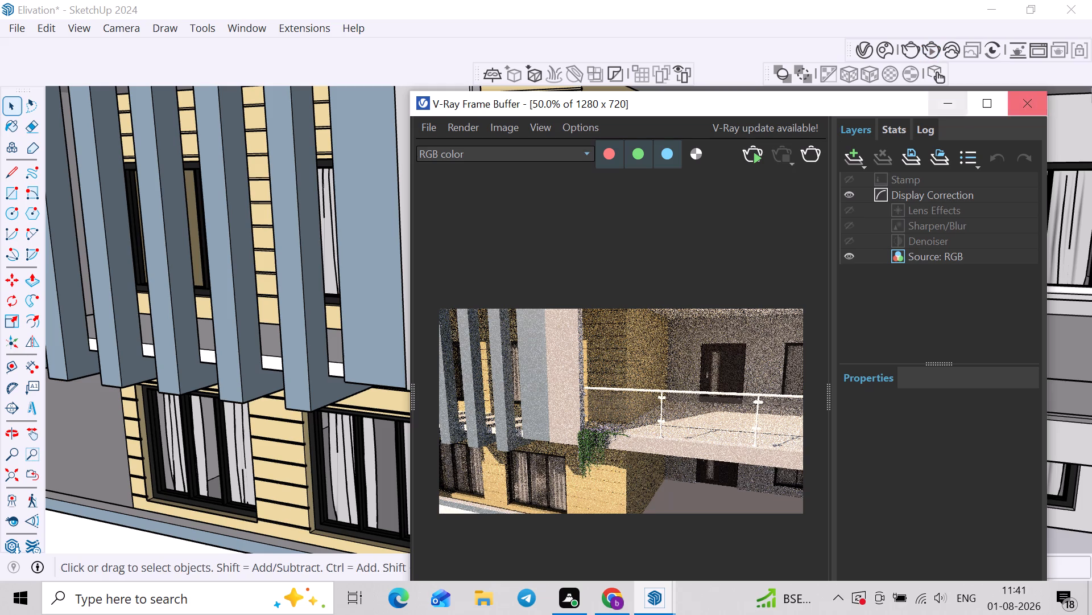
pyautogui.click(1018, 98)
# Array the trailing plant along the balcony edge as 10 copies spaced about 1' 7 1/4" apart.
pyautogui.moveTo(539, 380); pyautogui.dragTo(584, 392, button='middle')
pyautogui.scroll(3, 548, 397)
pyautogui.click(561, 392)
pyautogui.scroll(1, 562, 391)
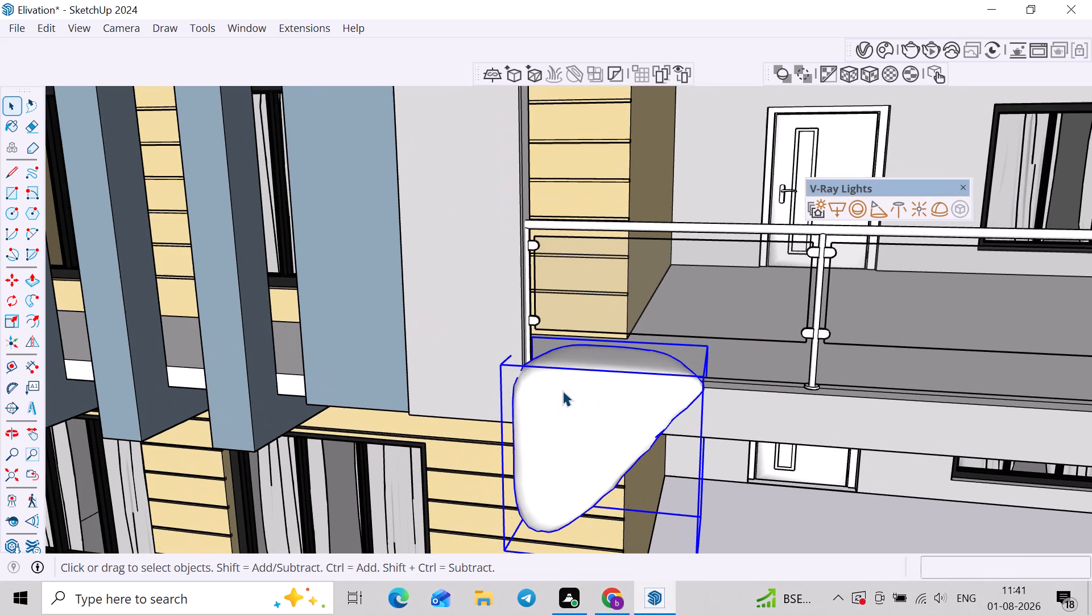
pyautogui.press('m')
pyautogui.click(564, 389)
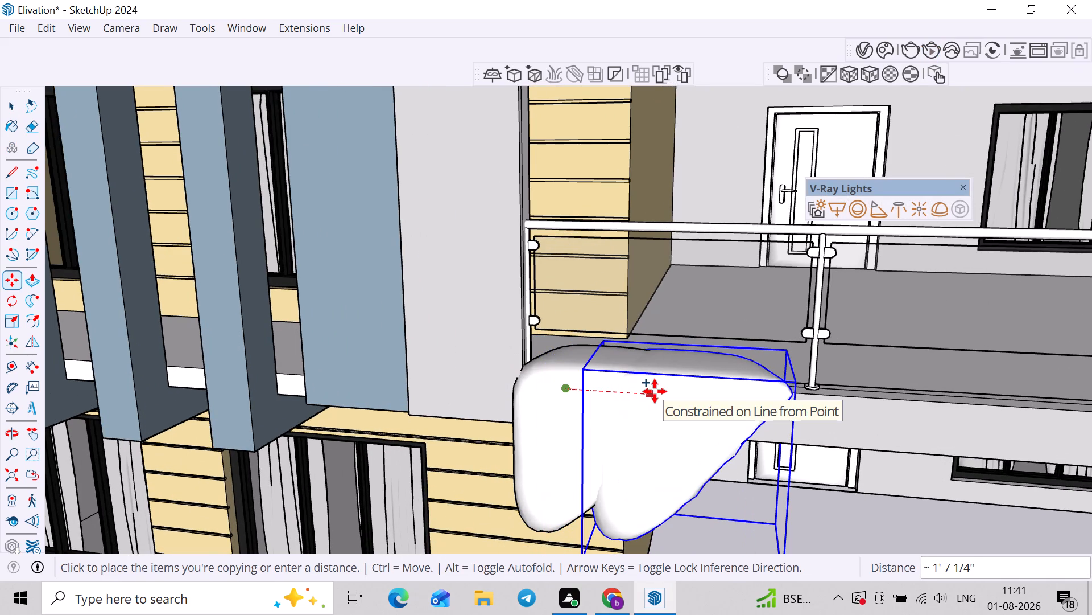
pyautogui.click(655, 391)
pyautogui.write('*10')
pyautogui.press('Return')
# Set the trailing plant array to 15 copies.
pyautogui.scroll(-16, 720, 371)
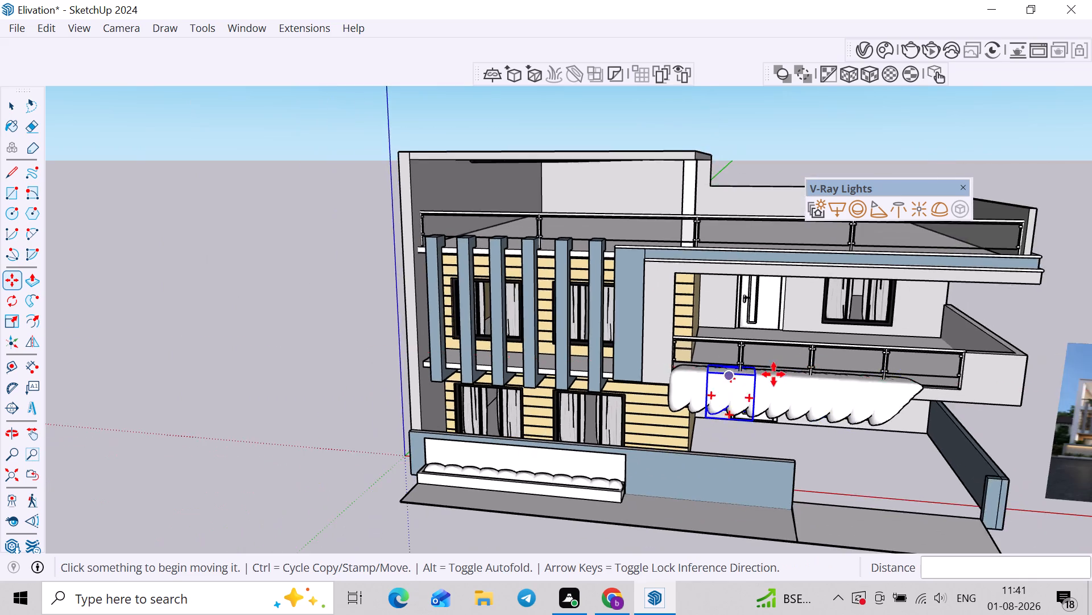
pyautogui.keyDown('shift'); pyautogui.moveTo(813, 374); pyautogui.dragTo(660, 360, button='middle'); pyautogui.keyUp('shift')
pyautogui.scroll(1, 740, 371)
pyautogui.moveTo(741, 371); pyautogui.dragTo(767, 363, button='middle')
pyautogui.scroll(4, 872, 397)
pyautogui.keyDown('shift'); pyautogui.moveTo(860, 397); pyautogui.dragTo(750, 388, button='middle'); pyautogui.keyUp('shift')
pyautogui.moveTo(750, 388); pyautogui.dragTo(726, 388, button='middle')
pyautogui.moveTo(726, 388); pyautogui.dragTo(835, 399, button='middle')
pyautogui.scroll(-3, 804, 399)
pyautogui.keyDown('shift'); pyautogui.moveTo(801, 399); pyautogui.dragTo(729, 399, button='middle'); pyautogui.keyUp('shift')
pyautogui.scroll(2, 729, 399)
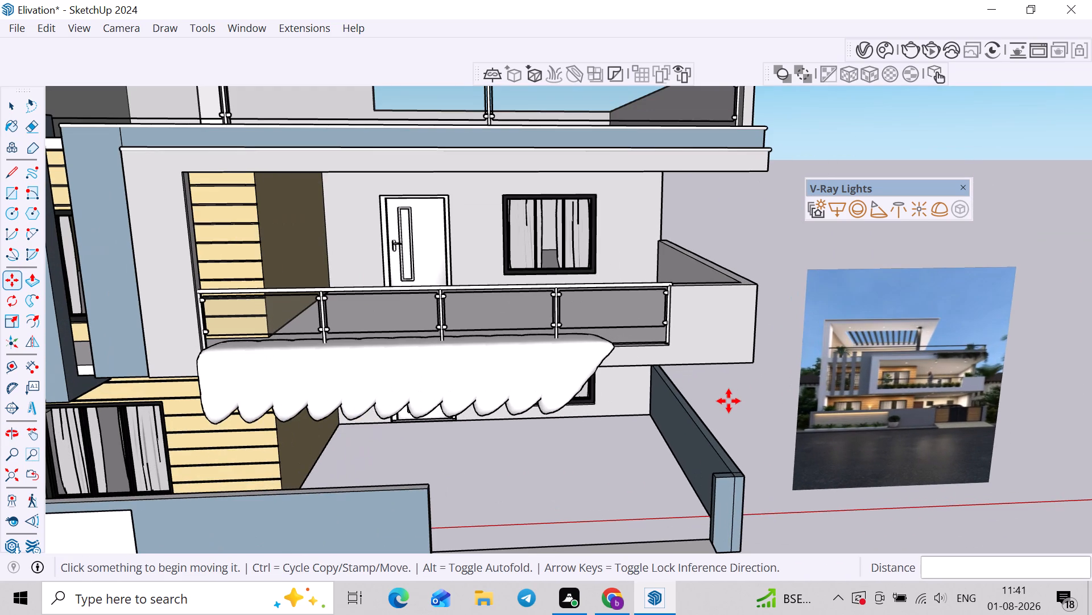
pyautogui.press('*')
pyautogui.write('15')
pyautogui.press('Return')
# Delete the three surplus trailing plant copies extending past the far end of the balcony's glass railing.
pyautogui.scroll(3, 794, 409)
pyautogui.moveTo(705, 321); pyautogui.dragTo(688, 334, button='middle')
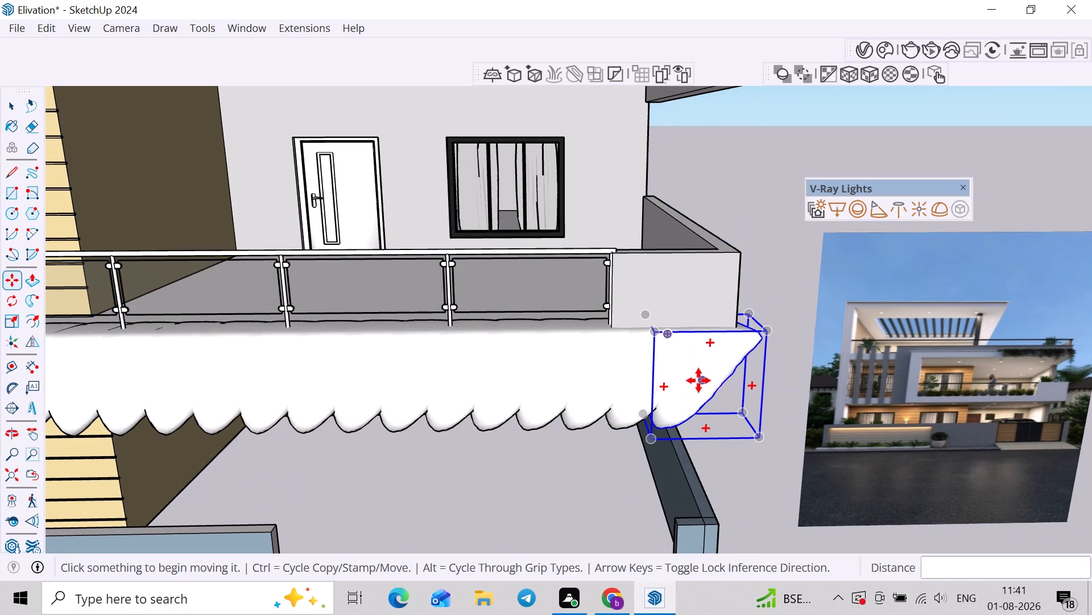
pyautogui.press('space')
pyautogui.keyDown('shift'); pyautogui.click(699, 379); pyautogui.keyUp('shift')
pyautogui.keyDown('shift'); pyautogui.click(644, 357); pyautogui.keyUp('shift')
pyautogui.press('Delete')
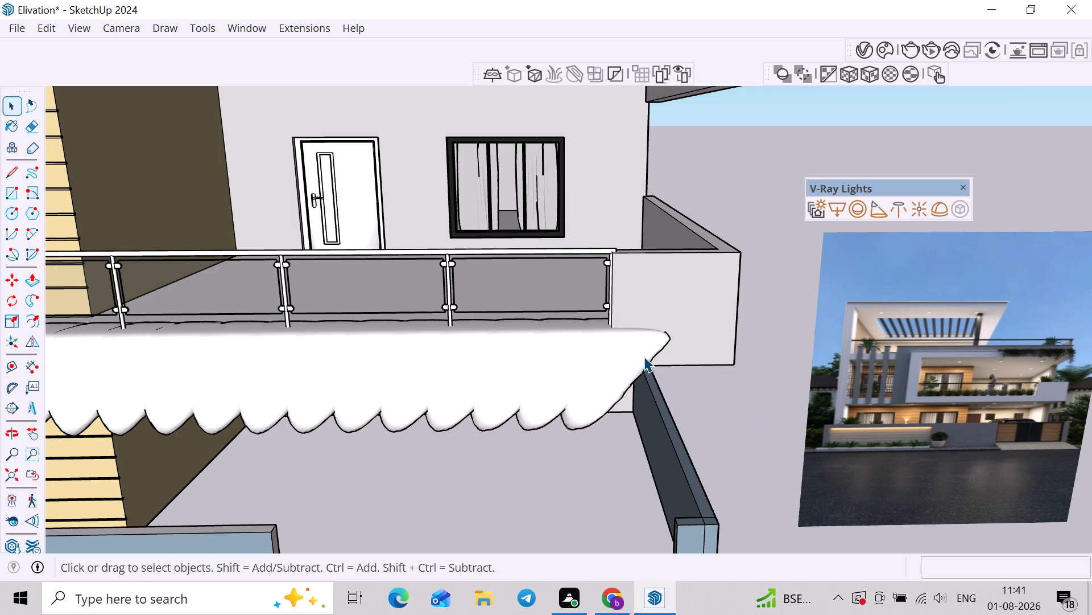
pyautogui.click(603, 352)
pyautogui.press('Delete')
# Run an interactive V-Ray render to examine the row of trailing plants along the balcony, and close it.
pyautogui.scroll(-3, 631, 344)
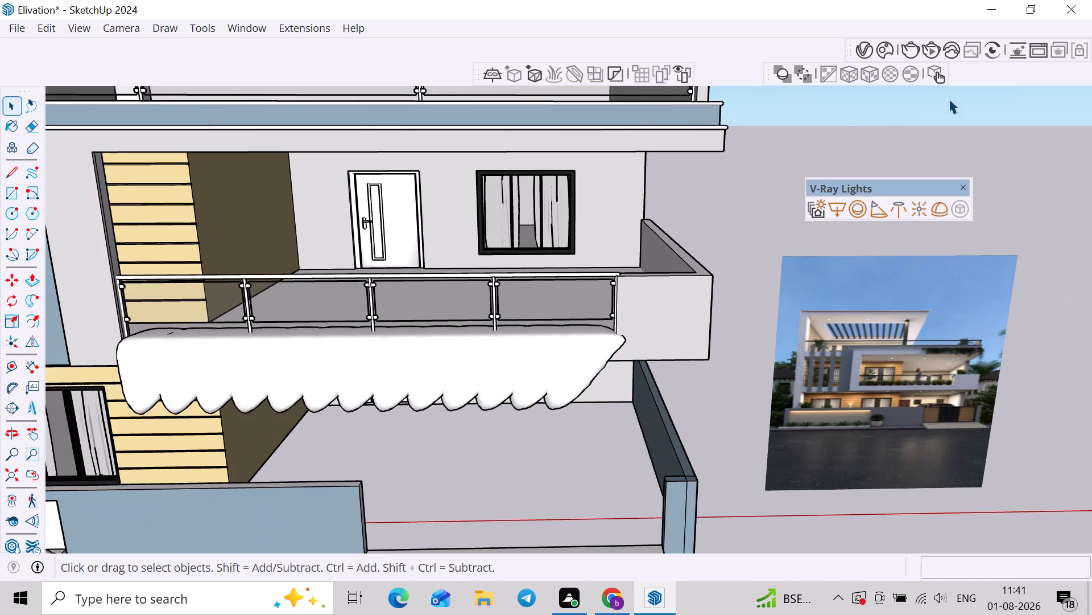
pyautogui.click(937, 50)
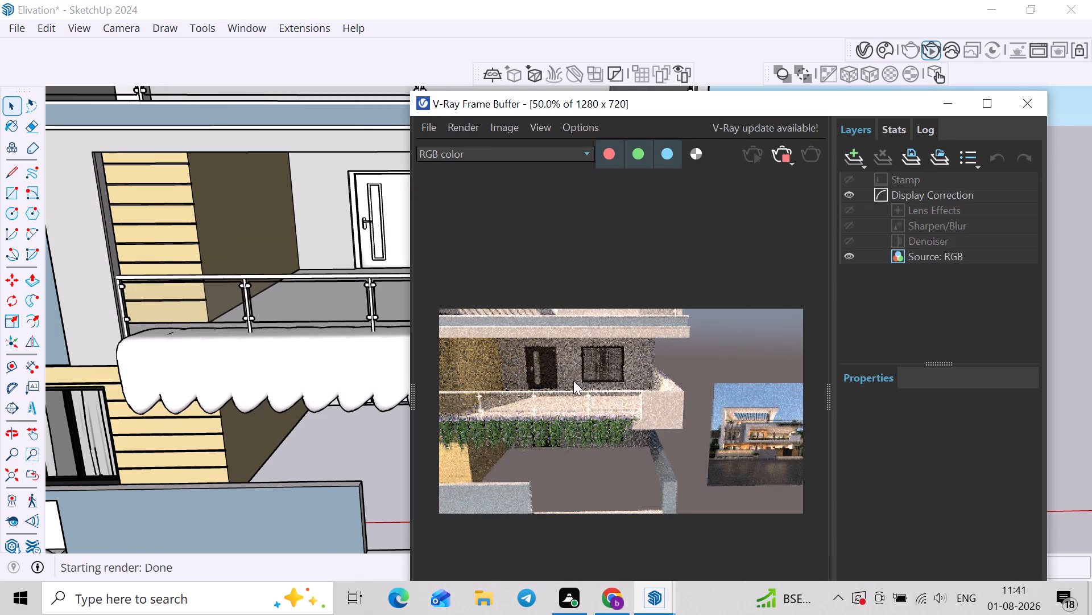
pyautogui.scroll(1, 617, 419)
pyautogui.scroll(-1, 617, 419)
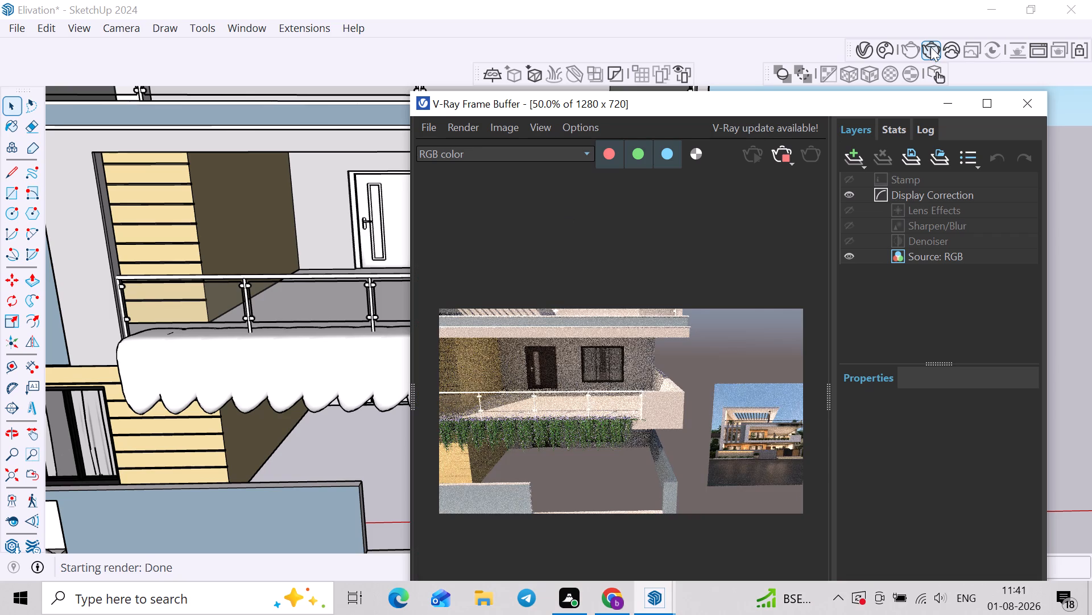
pyautogui.click(777, 153)
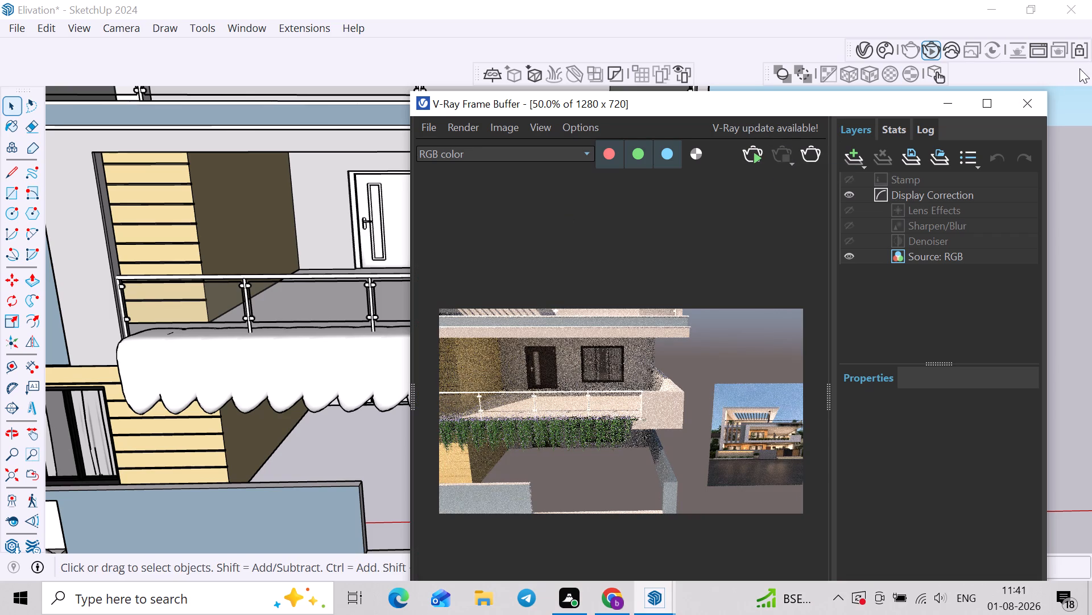
pyautogui.click(1023, 95)
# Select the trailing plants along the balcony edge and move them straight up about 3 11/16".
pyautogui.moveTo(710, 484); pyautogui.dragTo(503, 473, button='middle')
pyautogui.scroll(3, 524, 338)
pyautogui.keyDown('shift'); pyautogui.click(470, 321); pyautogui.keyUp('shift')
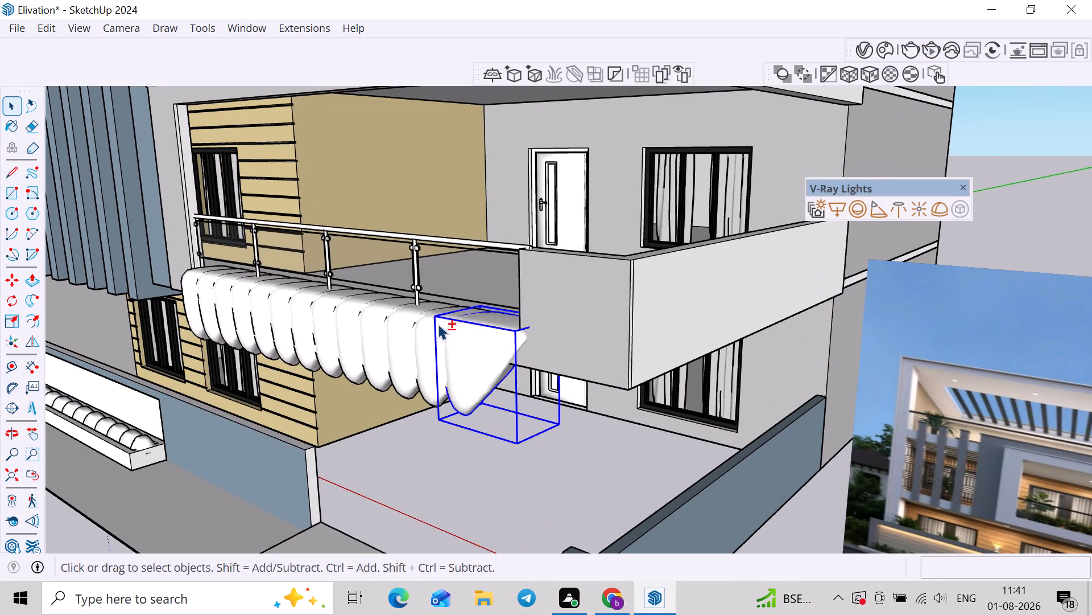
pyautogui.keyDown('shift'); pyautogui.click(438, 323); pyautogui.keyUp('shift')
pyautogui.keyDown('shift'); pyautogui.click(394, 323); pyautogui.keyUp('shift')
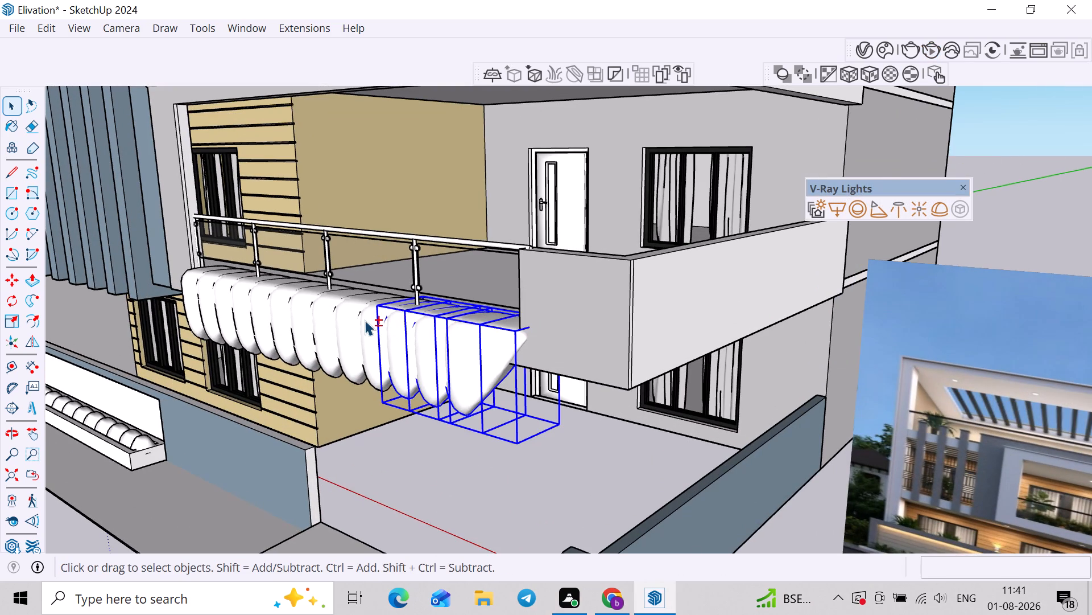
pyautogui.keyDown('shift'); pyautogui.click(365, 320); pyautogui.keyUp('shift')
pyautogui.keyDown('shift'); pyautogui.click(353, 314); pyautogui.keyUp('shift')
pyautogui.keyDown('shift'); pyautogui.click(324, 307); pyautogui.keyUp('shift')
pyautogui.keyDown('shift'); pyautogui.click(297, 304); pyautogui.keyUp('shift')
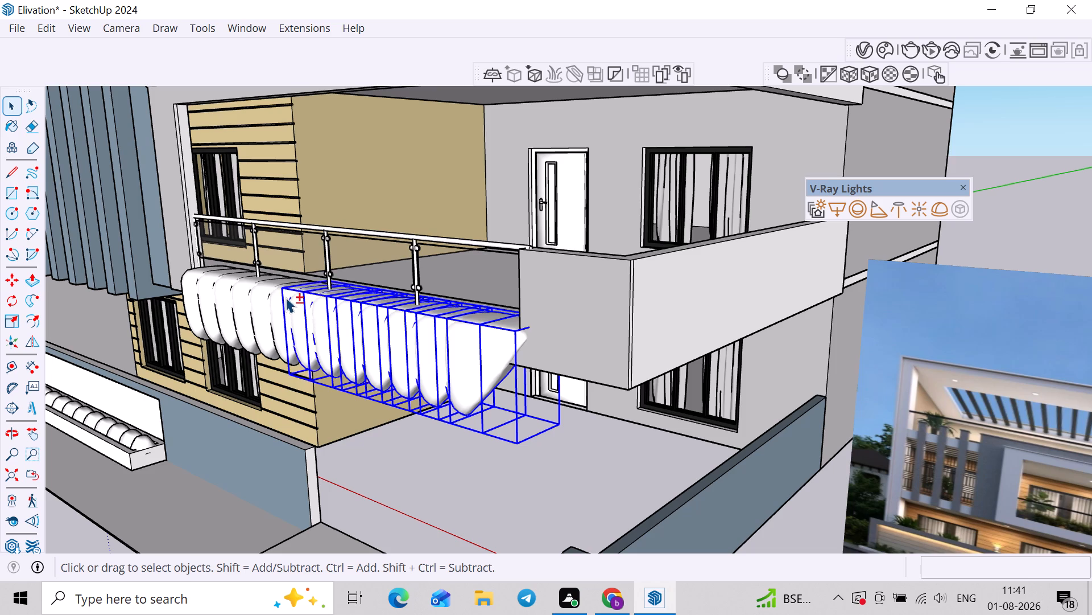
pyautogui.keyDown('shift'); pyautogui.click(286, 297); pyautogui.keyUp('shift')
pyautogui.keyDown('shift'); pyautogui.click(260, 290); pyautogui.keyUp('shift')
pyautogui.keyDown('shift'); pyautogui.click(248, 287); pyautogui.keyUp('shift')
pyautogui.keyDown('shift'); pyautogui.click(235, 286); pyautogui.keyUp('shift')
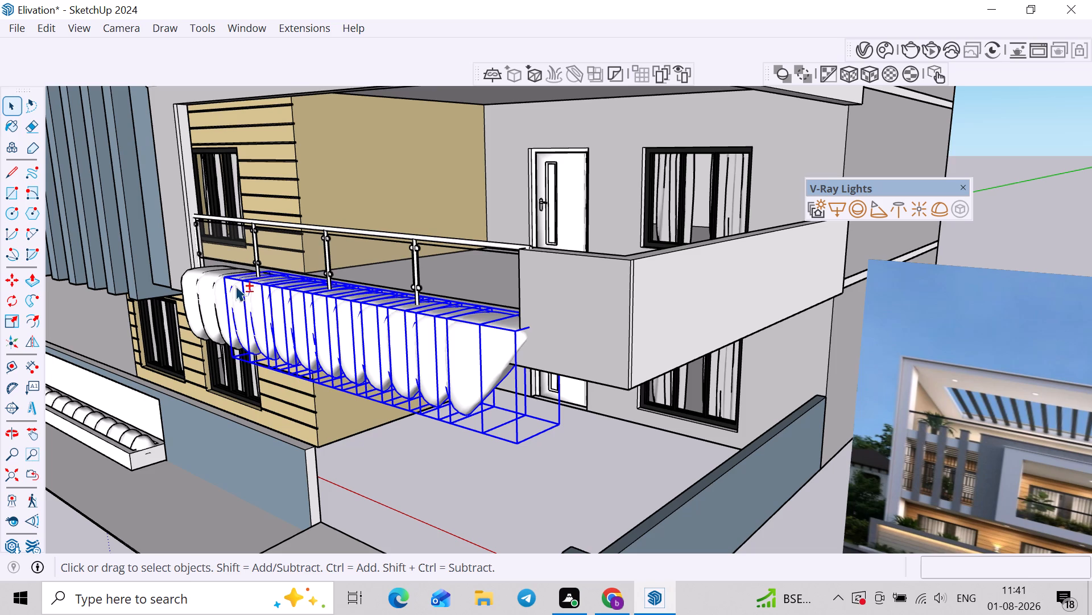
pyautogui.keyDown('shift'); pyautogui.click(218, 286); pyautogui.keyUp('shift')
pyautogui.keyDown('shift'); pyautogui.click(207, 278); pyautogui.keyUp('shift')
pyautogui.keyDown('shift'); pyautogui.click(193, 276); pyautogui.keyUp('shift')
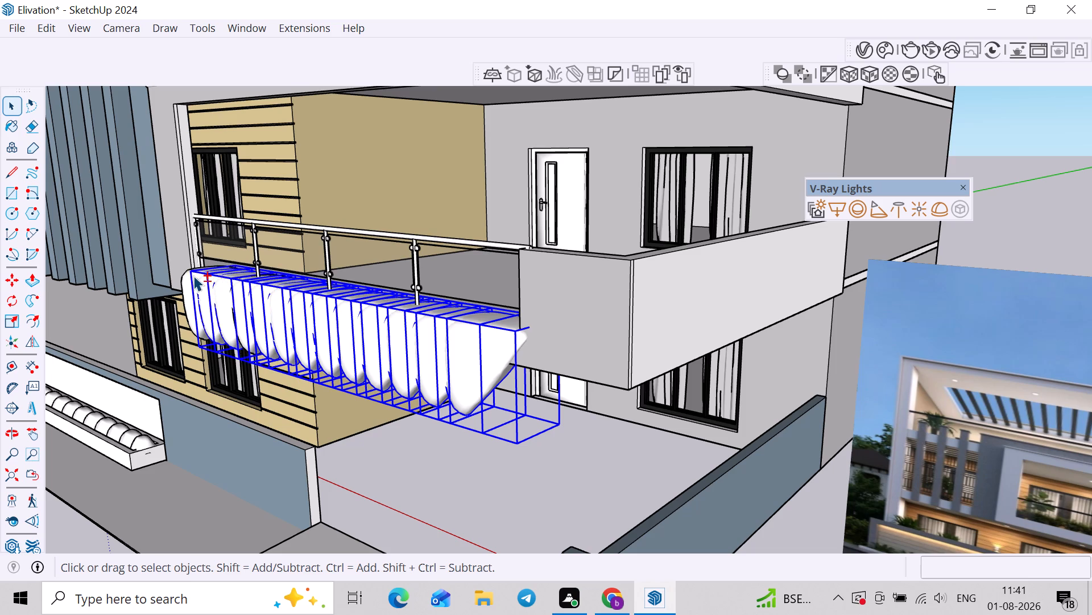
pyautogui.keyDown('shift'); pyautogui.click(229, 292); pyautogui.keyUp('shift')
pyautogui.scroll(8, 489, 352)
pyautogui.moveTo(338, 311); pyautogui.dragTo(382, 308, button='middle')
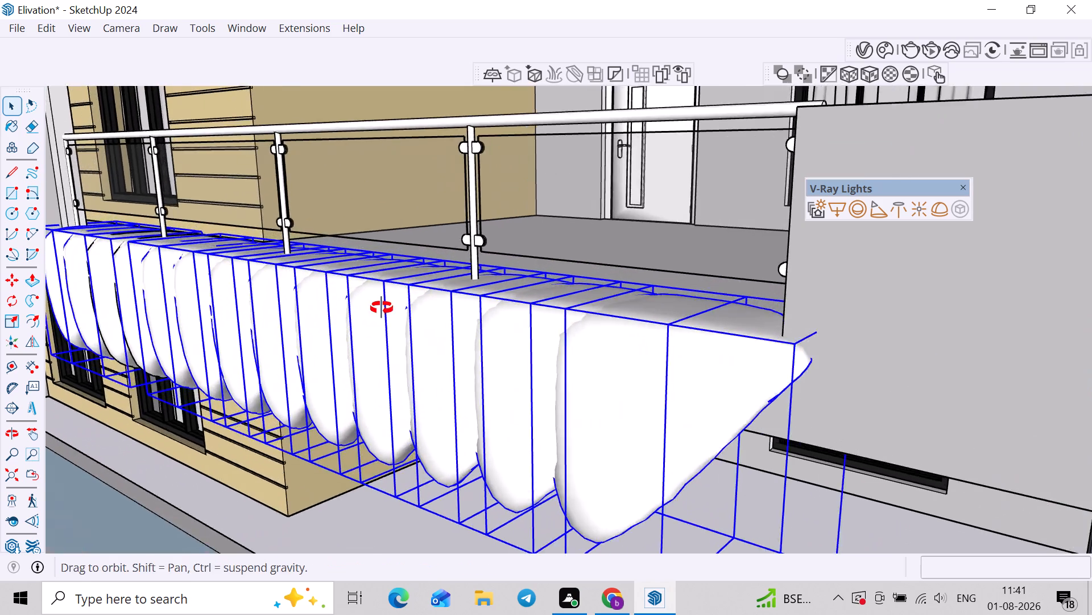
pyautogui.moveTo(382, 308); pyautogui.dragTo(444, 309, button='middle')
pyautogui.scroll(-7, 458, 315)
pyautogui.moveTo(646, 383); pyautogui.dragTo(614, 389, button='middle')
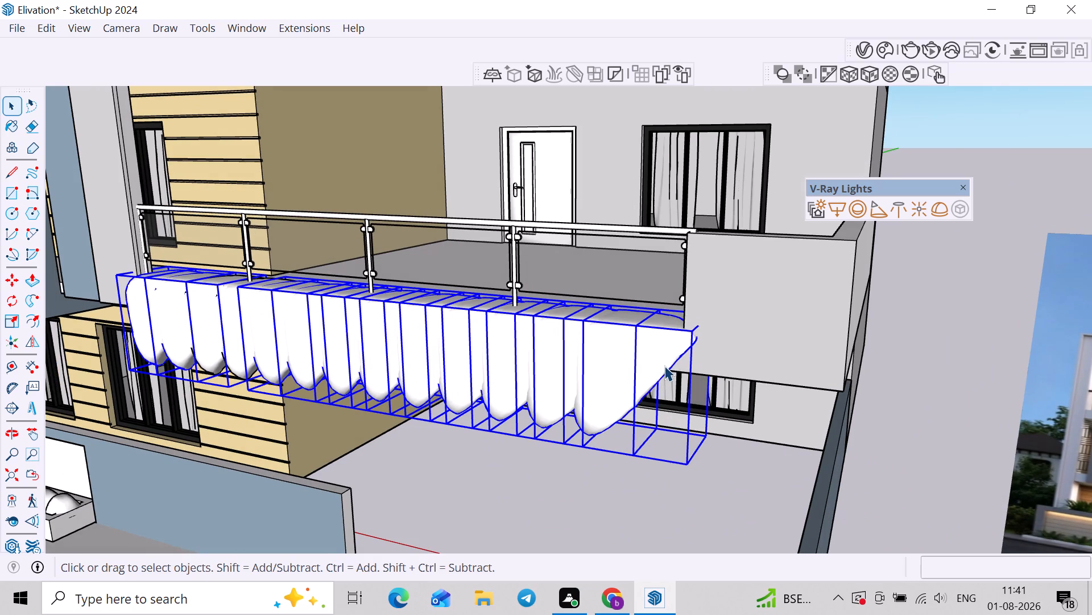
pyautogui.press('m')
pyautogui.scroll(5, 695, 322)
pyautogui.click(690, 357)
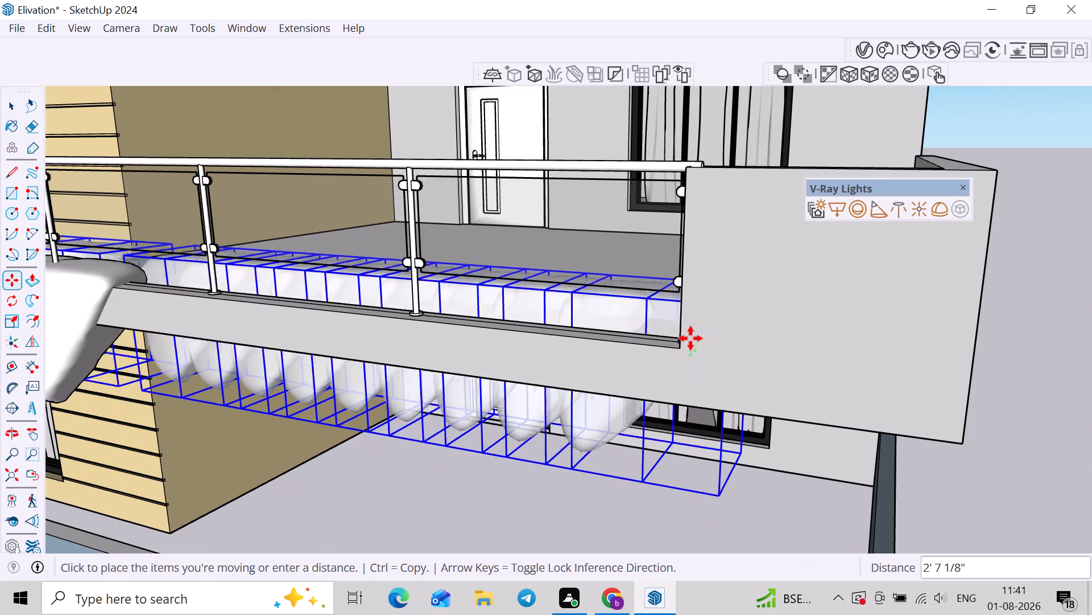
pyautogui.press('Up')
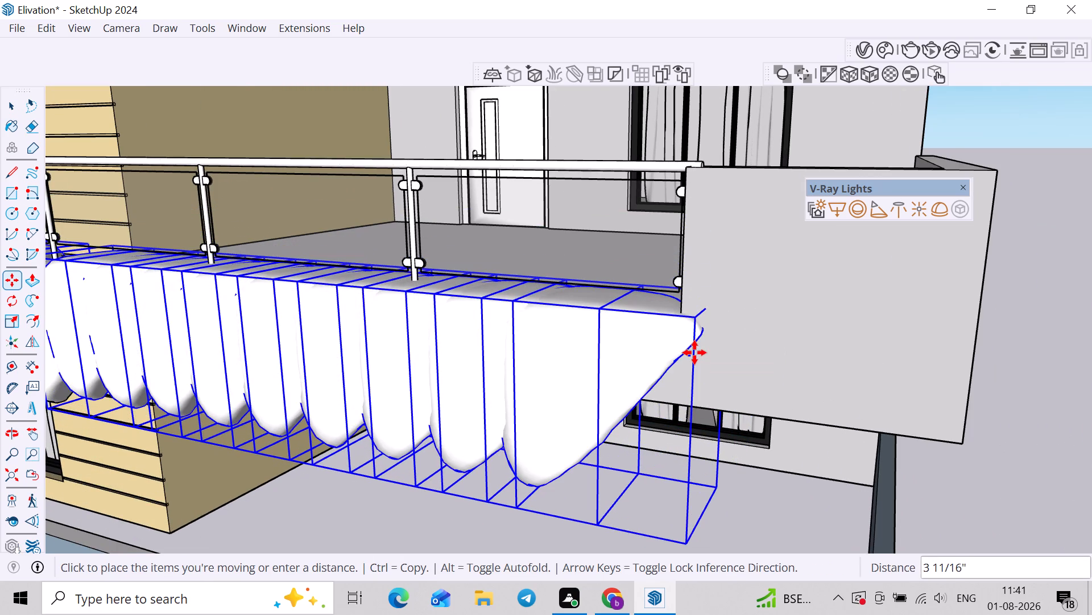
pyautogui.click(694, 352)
# Run an interactive V-Ray render and examine where the trailing plants meet the base of the balcony's glass railing.
pyautogui.moveTo(616, 268); pyautogui.dragTo(501, 192, button='middle')
pyautogui.scroll(6, 562, 257)
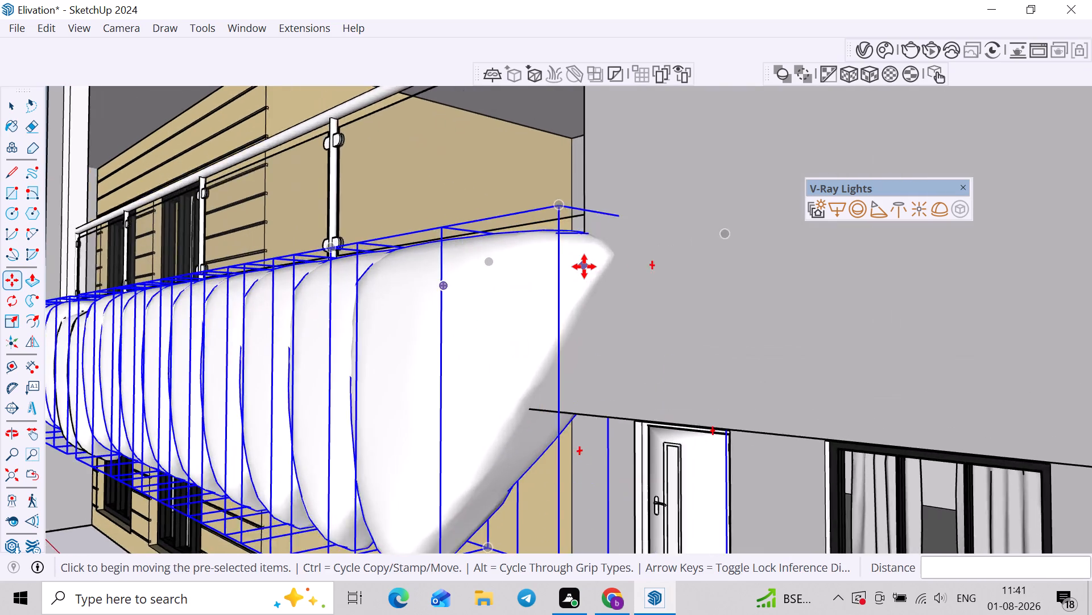
pyautogui.scroll(-7, 584, 266)
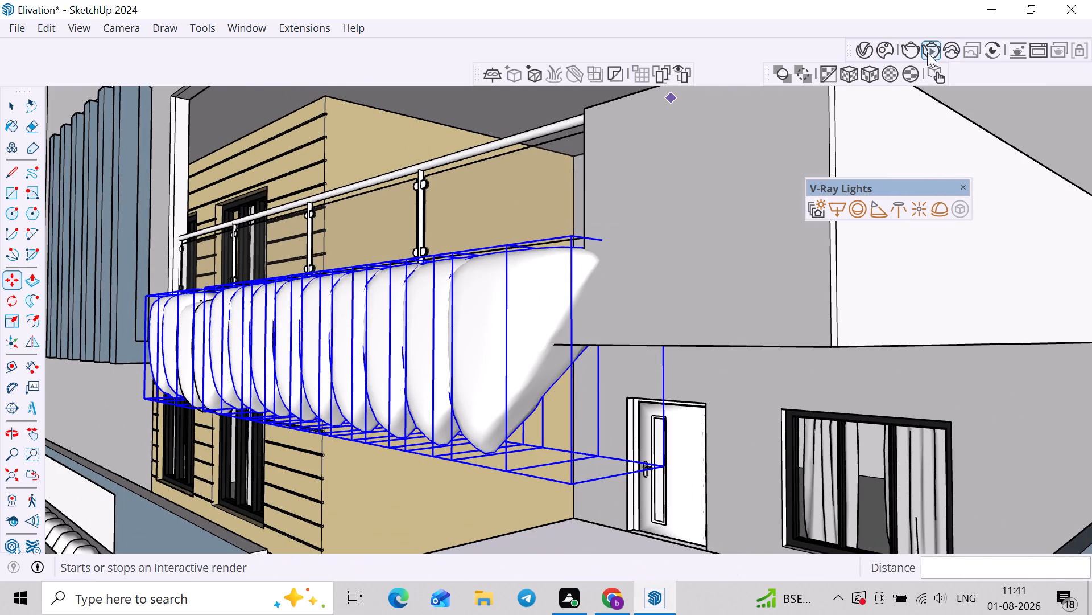
pyautogui.click(927, 52)
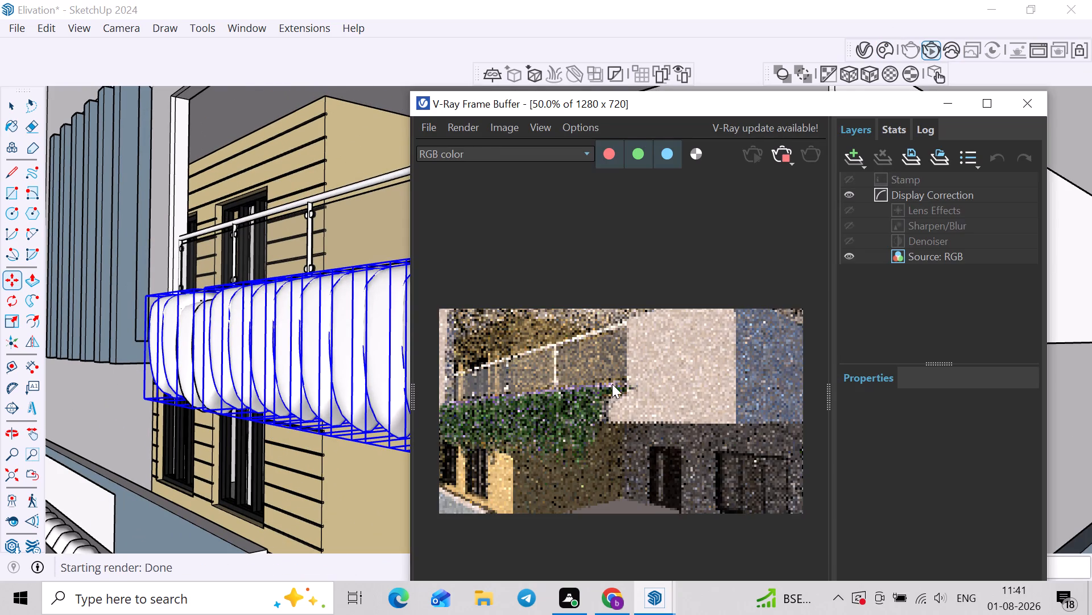
pyautogui.moveTo(429, 317); pyautogui.dragTo(447, 317, button='middle')
pyautogui.scroll(-3, 282, 288)
pyautogui.moveTo(283, 289); pyautogui.dragTo(391, 305, button='middle')
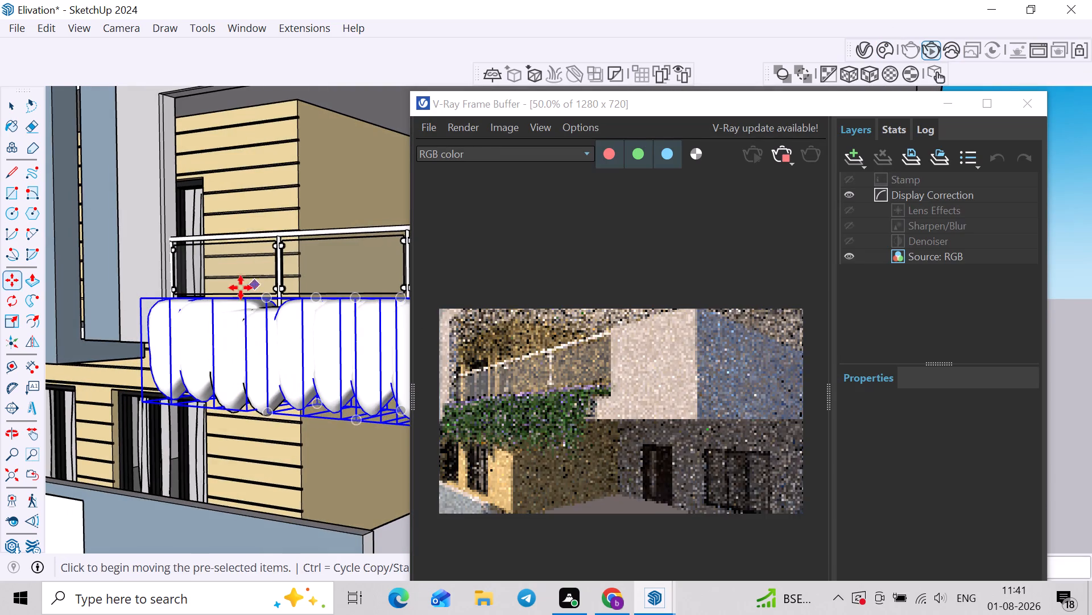
pyautogui.keyDown('shift'); pyautogui.moveTo(241, 288); pyautogui.dragTo(225, 290, button='middle'); pyautogui.keyUp('shift')
pyautogui.scroll(1, 221, 301)
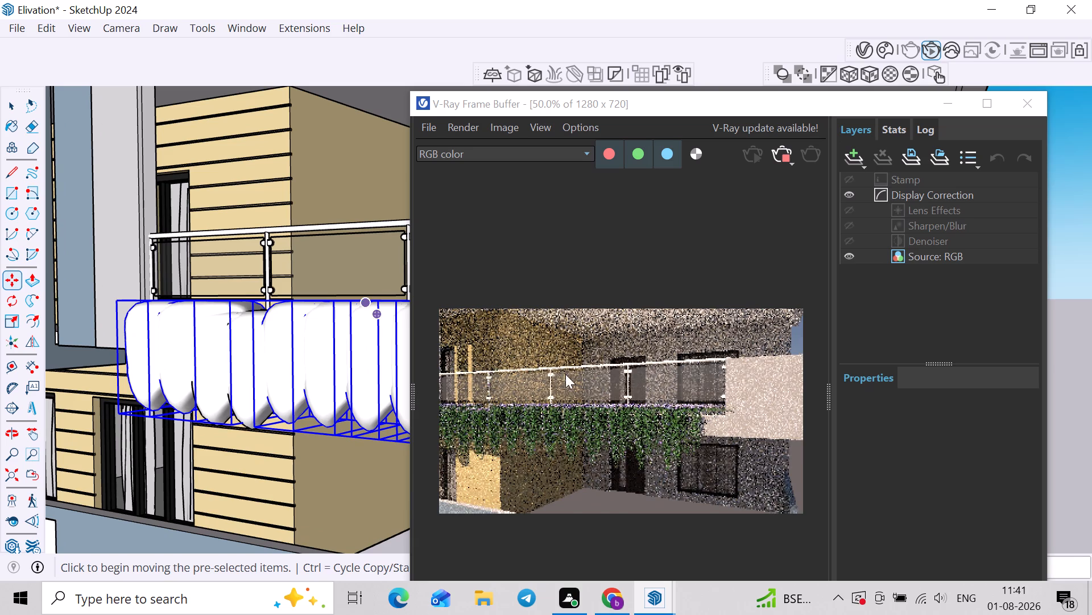
pyautogui.scroll(1, 566, 375)
pyautogui.scroll(-1, 192, 297)
pyautogui.scroll(1, 171, 319)
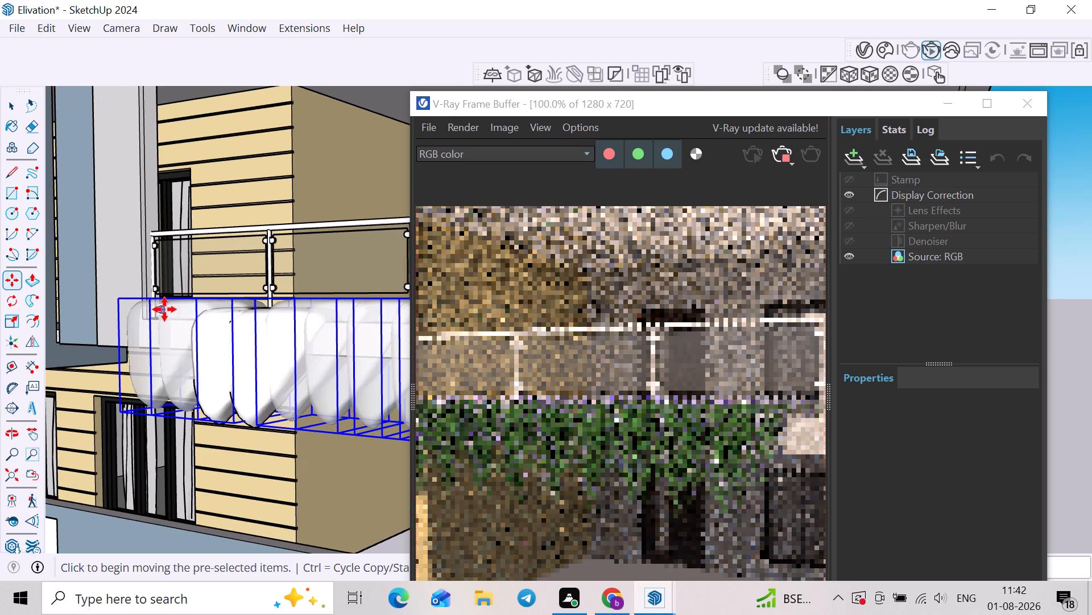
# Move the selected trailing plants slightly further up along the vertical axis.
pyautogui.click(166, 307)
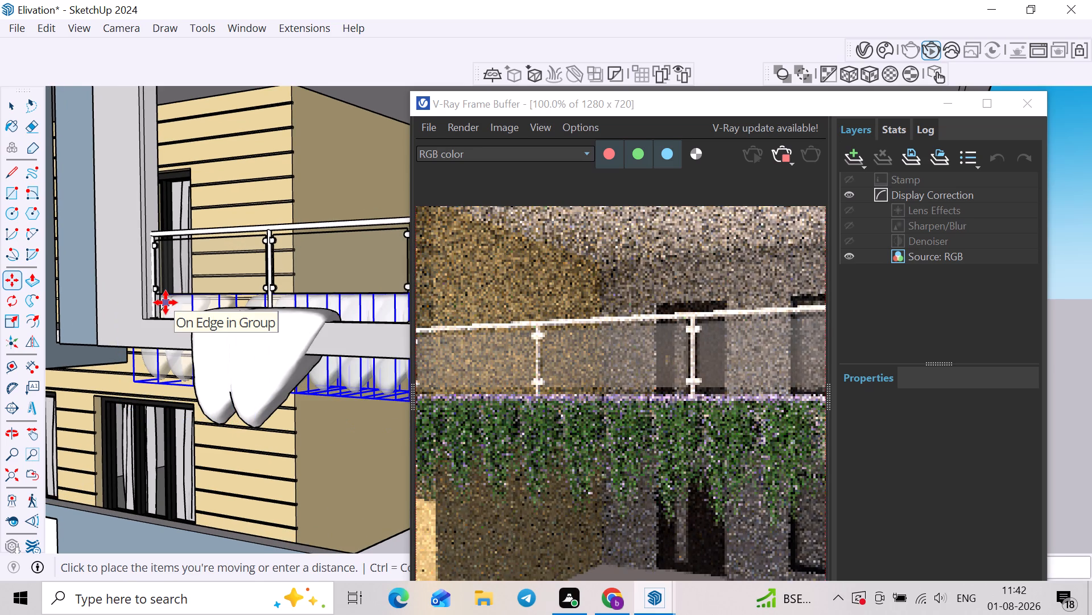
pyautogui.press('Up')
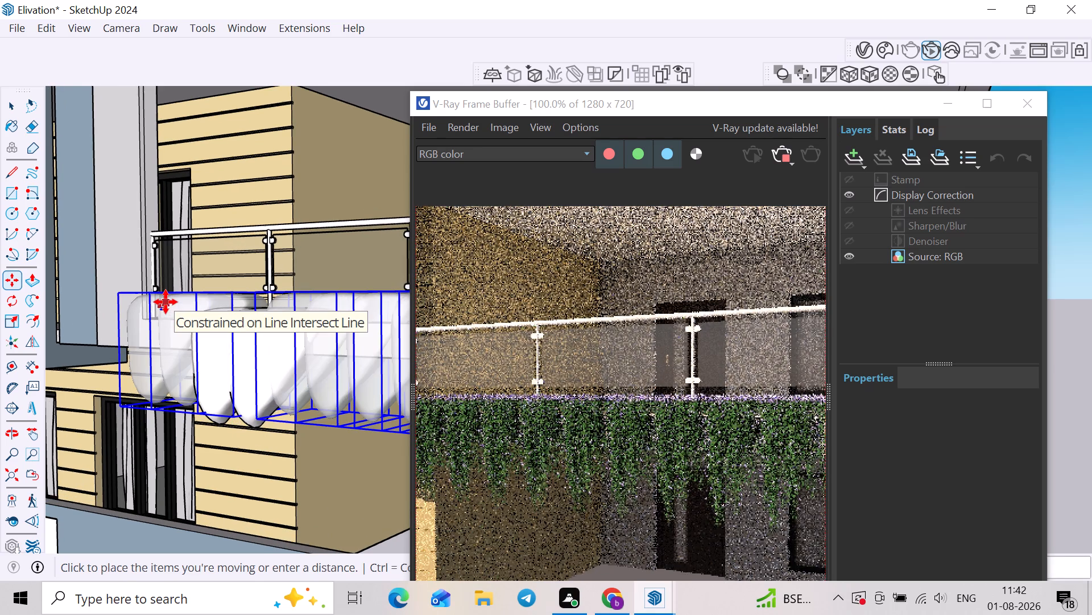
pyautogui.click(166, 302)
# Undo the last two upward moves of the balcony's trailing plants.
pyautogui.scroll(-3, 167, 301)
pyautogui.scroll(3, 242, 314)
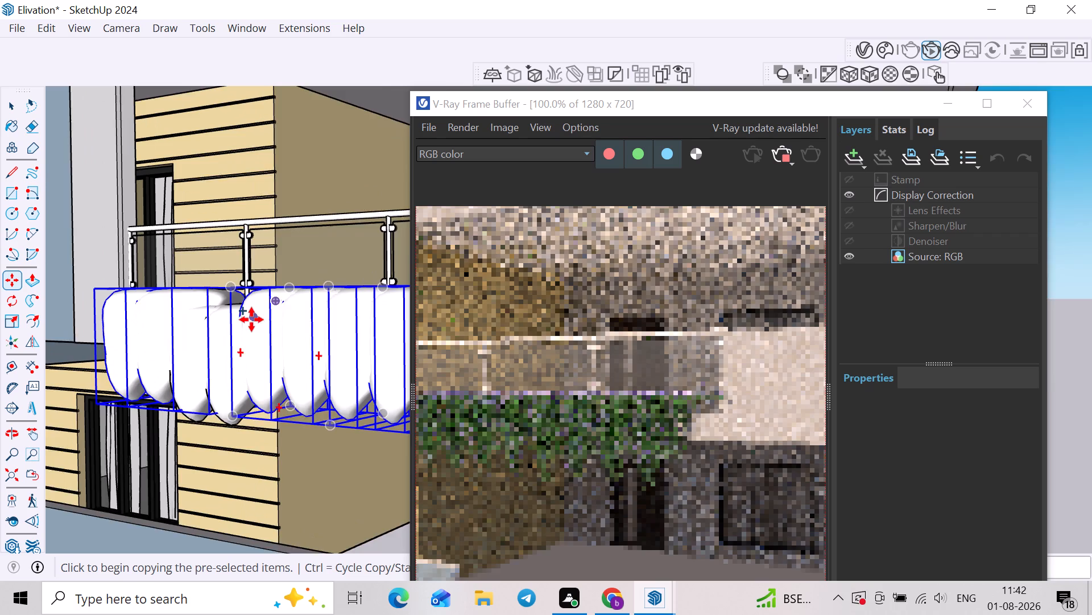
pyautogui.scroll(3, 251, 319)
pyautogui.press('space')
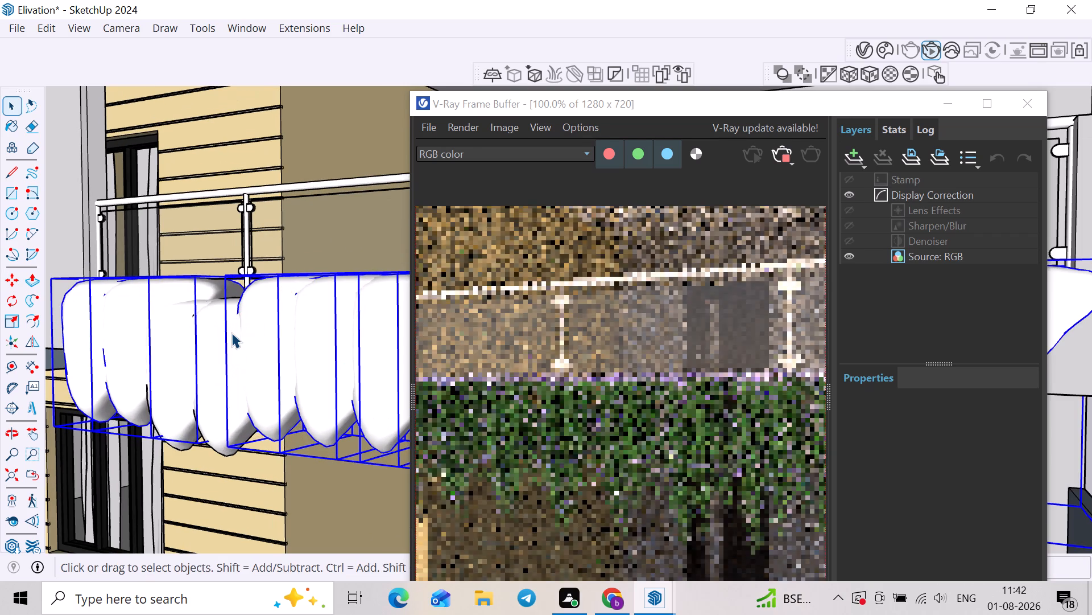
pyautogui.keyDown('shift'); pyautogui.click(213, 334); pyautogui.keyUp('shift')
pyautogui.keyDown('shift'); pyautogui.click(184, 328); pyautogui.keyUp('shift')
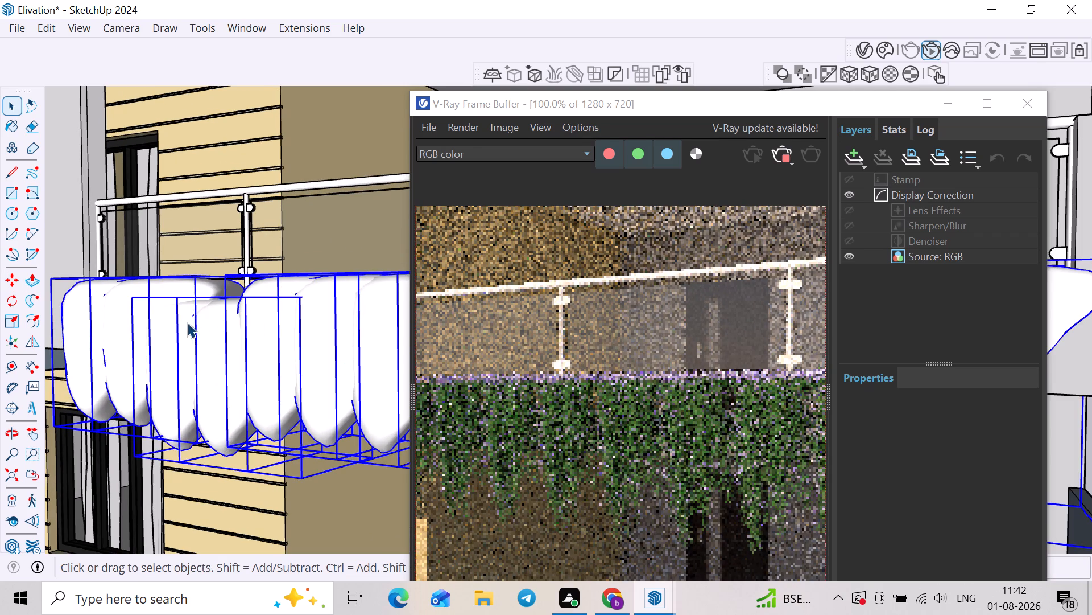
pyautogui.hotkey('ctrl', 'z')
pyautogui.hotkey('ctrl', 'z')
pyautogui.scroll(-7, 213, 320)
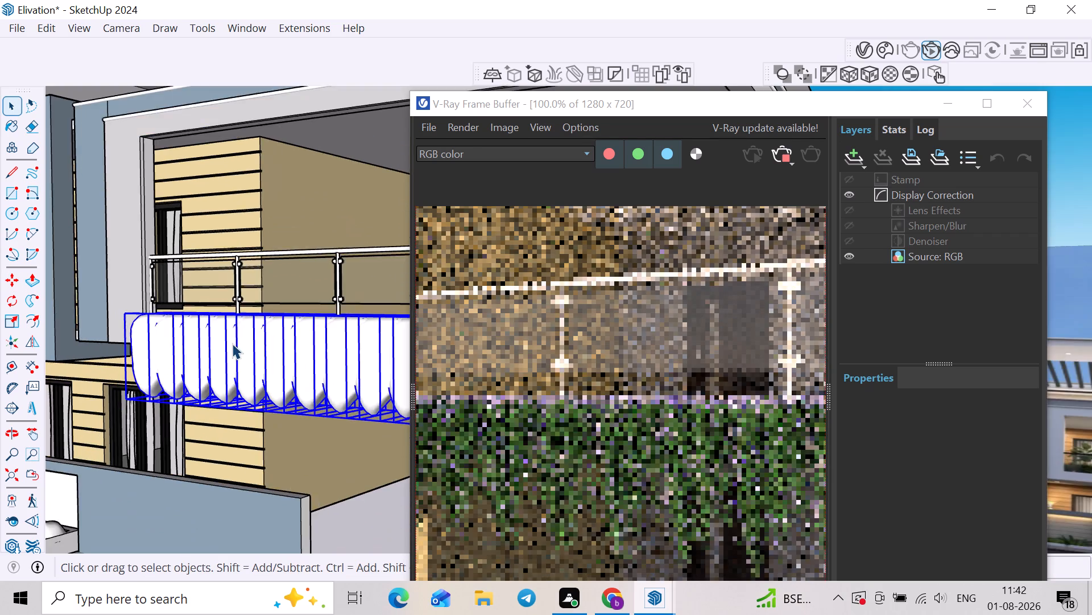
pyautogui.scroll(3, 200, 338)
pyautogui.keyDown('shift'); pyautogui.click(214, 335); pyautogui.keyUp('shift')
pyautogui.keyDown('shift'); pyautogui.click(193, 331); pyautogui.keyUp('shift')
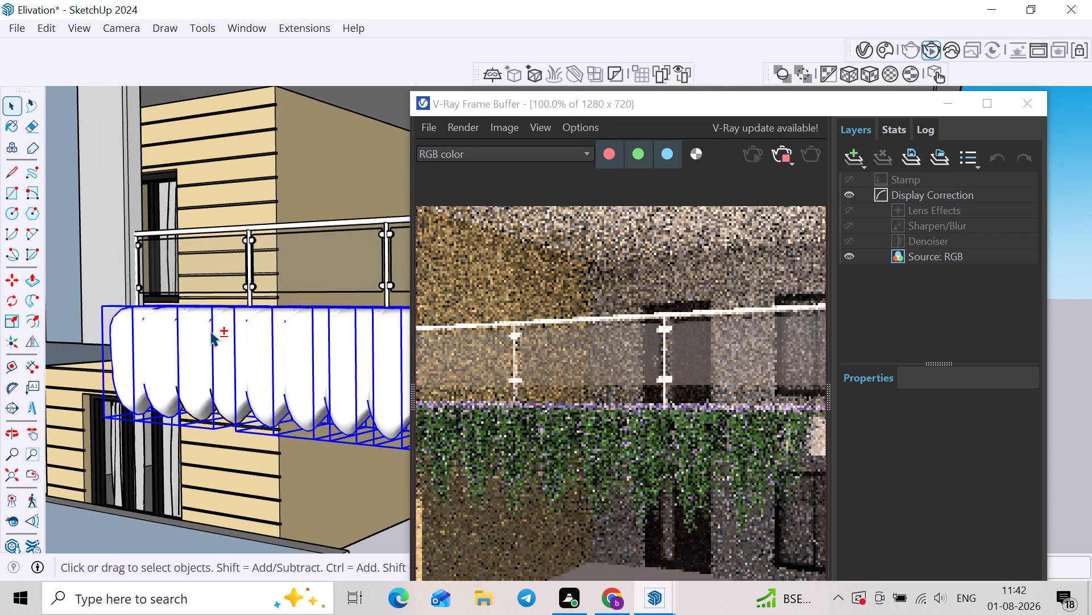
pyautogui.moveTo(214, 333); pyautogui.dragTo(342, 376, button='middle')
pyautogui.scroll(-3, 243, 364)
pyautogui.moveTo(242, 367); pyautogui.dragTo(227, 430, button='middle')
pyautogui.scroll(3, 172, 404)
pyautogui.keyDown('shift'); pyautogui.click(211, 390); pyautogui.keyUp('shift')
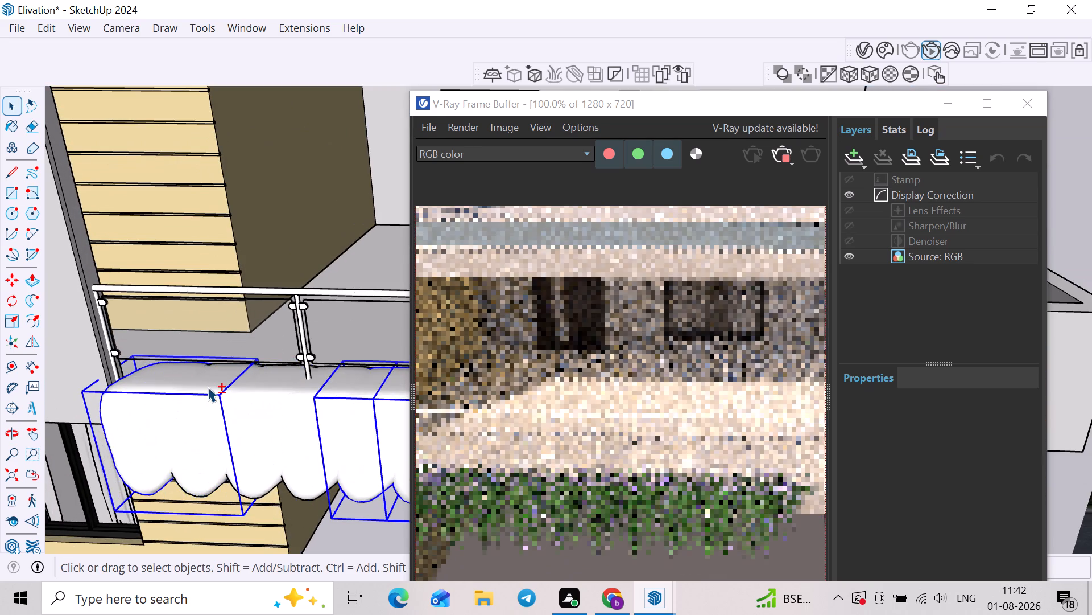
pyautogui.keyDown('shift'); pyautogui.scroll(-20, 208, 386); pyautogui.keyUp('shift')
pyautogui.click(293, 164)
# Examine the whole front elevation with the balcony plants in the interactive render, and stop and close it.
pyautogui.moveTo(358, 261); pyautogui.dragTo(348, 236, button='middle')
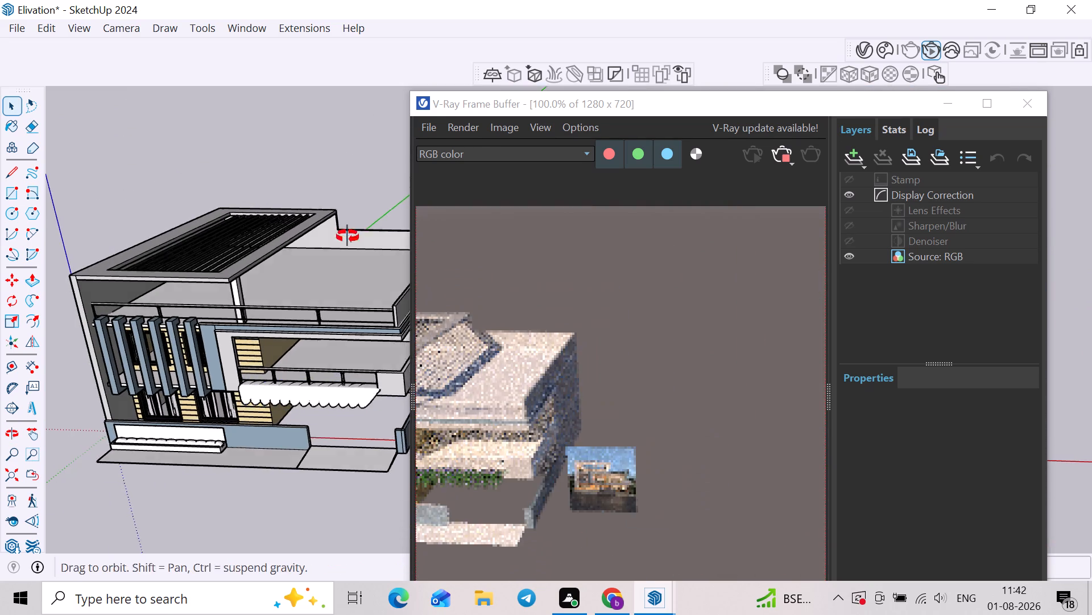
pyautogui.moveTo(348, 236); pyautogui.dragTo(336, 181, button='middle')
pyautogui.scroll(6, 495, 436)
pyautogui.scroll(-5, 560, 449)
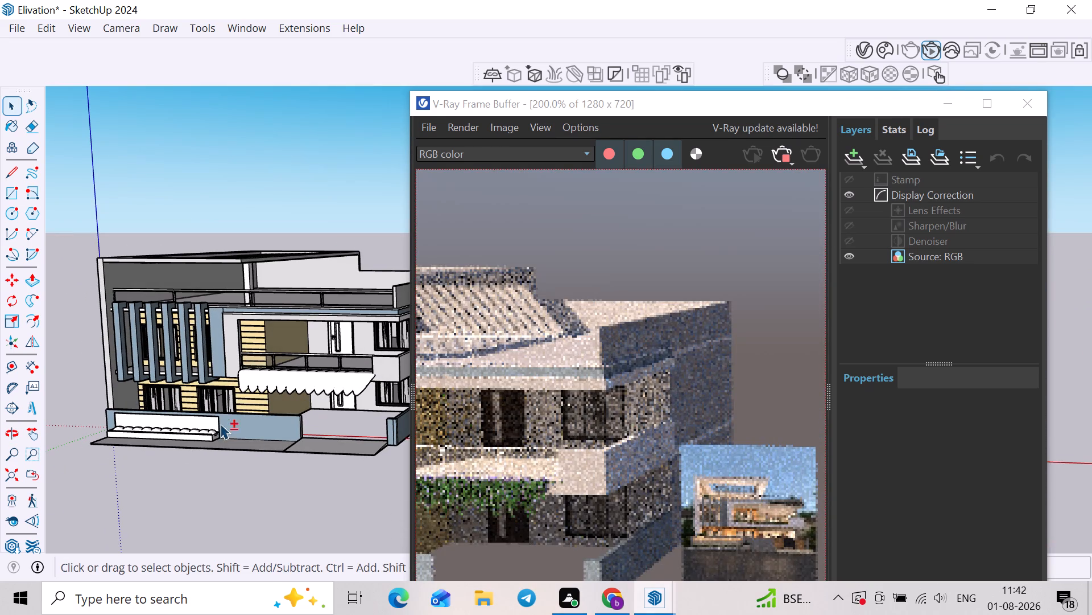
pyautogui.keyDown('shift'); pyautogui.moveTo(220, 422); pyautogui.dragTo(294, 392, button='middle'); pyautogui.keyUp('shift')
pyautogui.scroll(2, 292, 390)
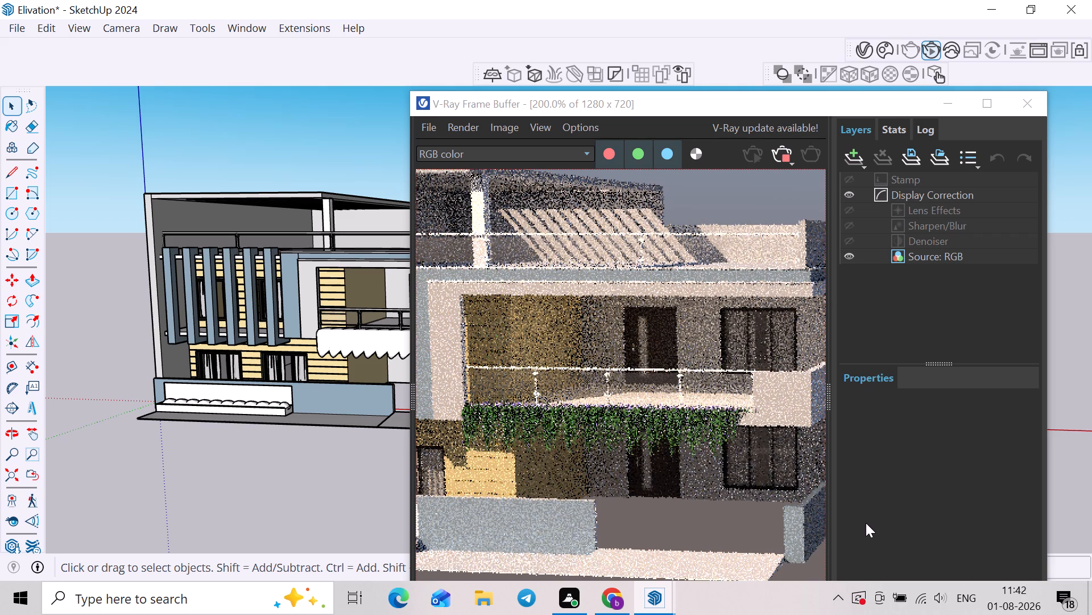
pyautogui.click(783, 157)
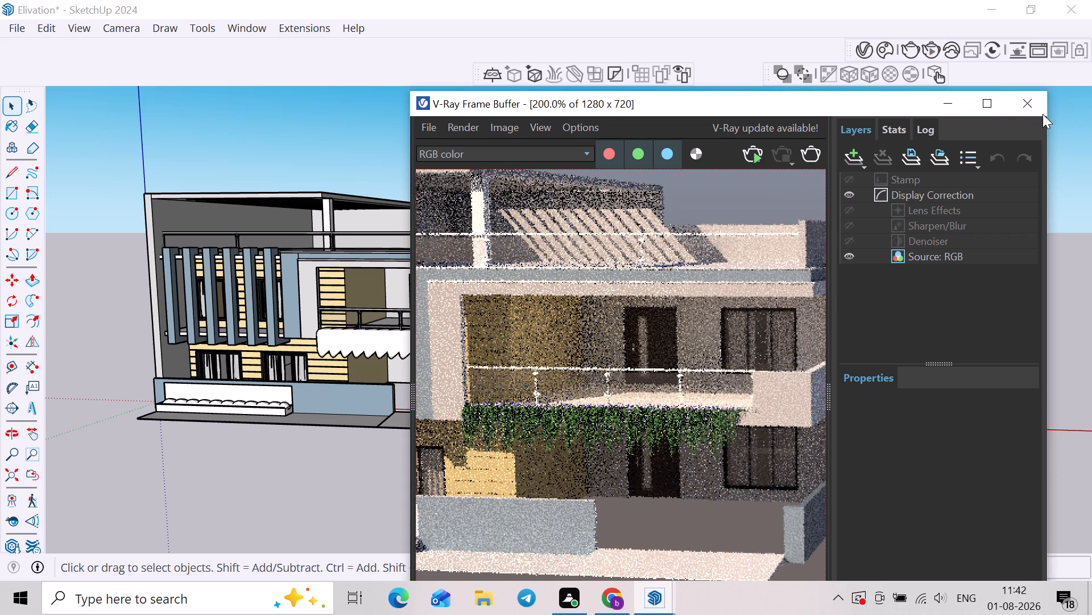
pyautogui.click(1039, 106)
# Select all the trailing plants along the balcony's glass railing and move them up about 6" along the vertical axis.
pyautogui.moveTo(614, 350); pyautogui.dragTo(357, 345, button='middle')
pyautogui.scroll(6, 399, 338)
pyautogui.moveTo(543, 320); pyautogui.dragTo(408, 314, button='middle')
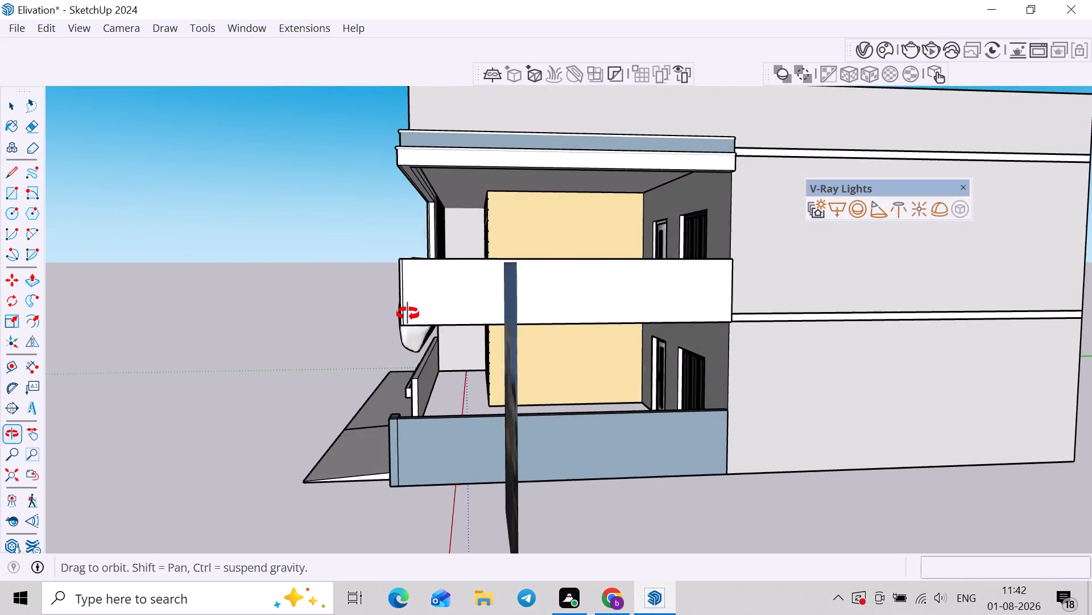
pyautogui.moveTo(408, 314); pyautogui.dragTo(611, 342, button='middle')
pyautogui.scroll(2, 445, 338)
pyautogui.keyDown('shift'); pyautogui.click(415, 298); pyautogui.keyUp('shift')
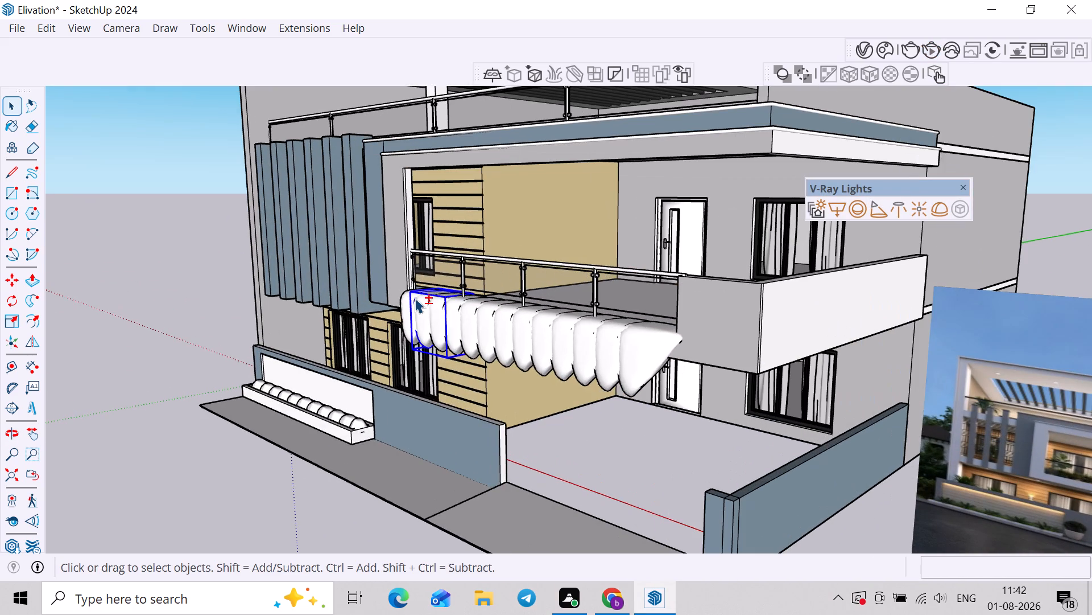
pyautogui.scroll(3, 419, 309)
pyautogui.moveTo(432, 326); pyautogui.dragTo(638, 365, button='middle')
pyautogui.scroll(4, 543, 347)
pyautogui.keyDown('shift'); pyautogui.click(478, 336); pyautogui.keyUp('shift')
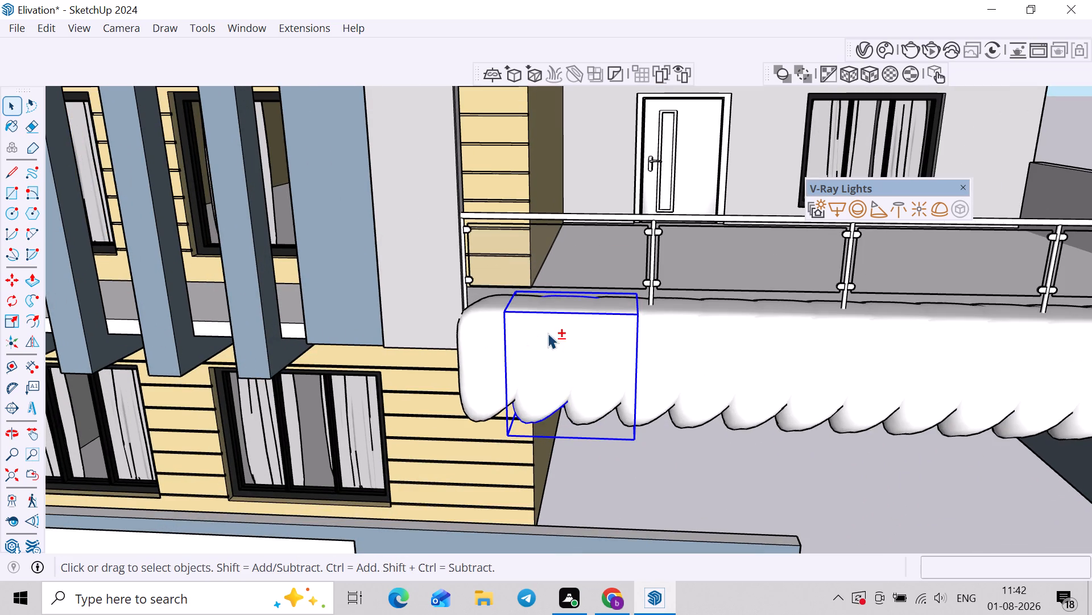
pyautogui.keyDown('shift'); pyautogui.click(551, 331); pyautogui.keyUp('shift')
pyautogui.scroll(-3, 529, 346)
pyautogui.moveTo(568, 367); pyautogui.dragTo(585, 297, button='middle')
pyautogui.scroll(3, 525, 406)
pyautogui.click(543, 355)
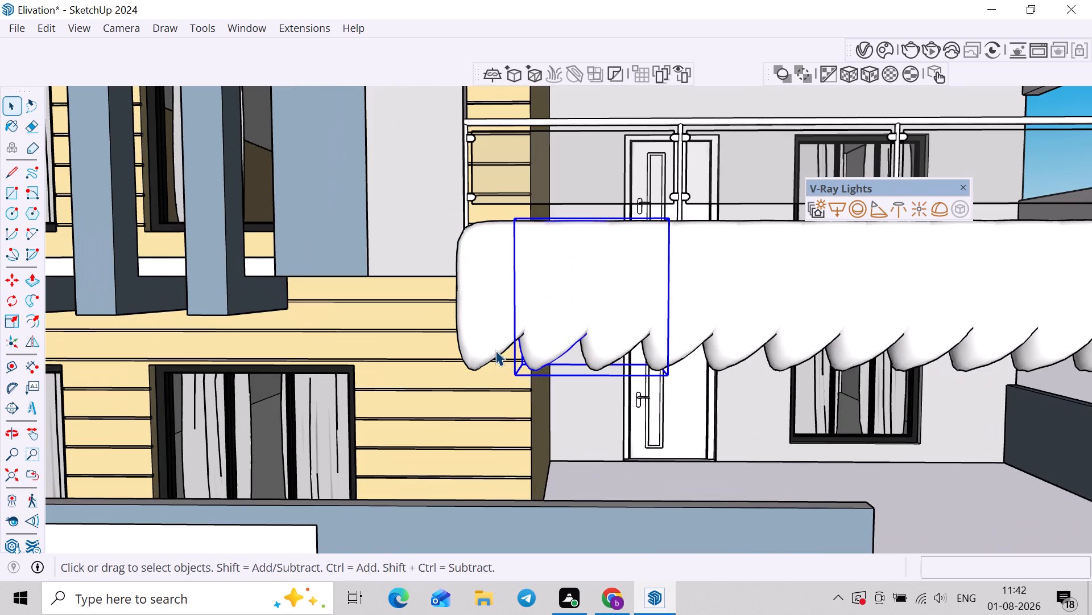
pyautogui.keyDown('shift'); pyautogui.click(493, 347); pyautogui.keyUp('shift')
pyautogui.keyDown('shift'); pyautogui.click(611, 352); pyautogui.keyUp('shift')
pyautogui.keyDown('shift'); pyautogui.click(676, 349); pyautogui.keyUp('shift')
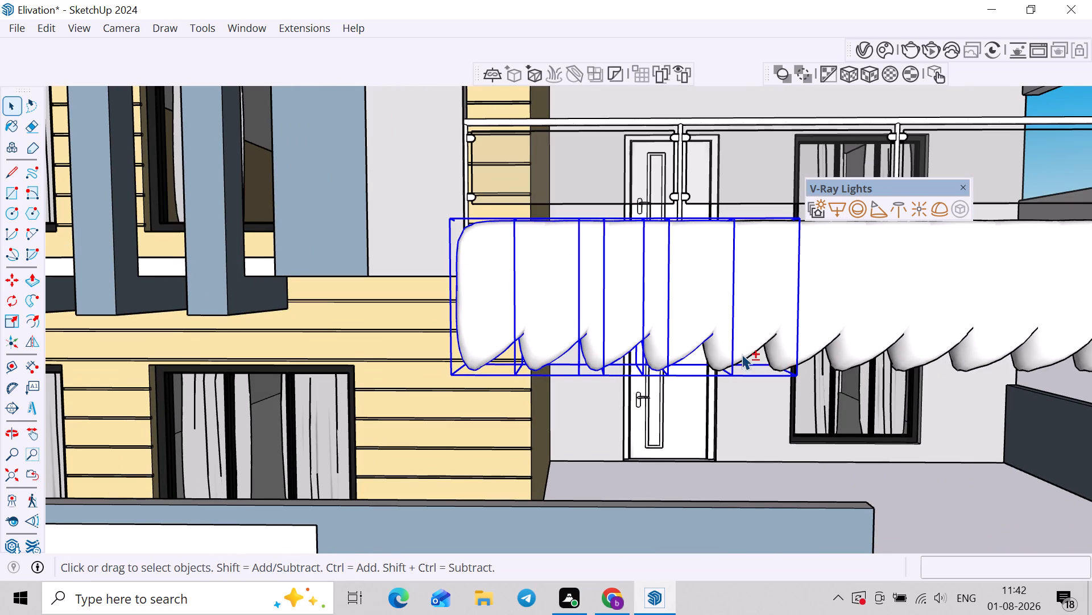
pyautogui.keyDown('shift'); pyautogui.click(742, 354); pyautogui.keyUp('shift')
pyautogui.keyDown('shift'); pyautogui.moveTo(774, 353); pyautogui.dragTo(652, 356, button='middle'); pyautogui.keyUp('shift')
pyautogui.keyDown('shift'); pyautogui.click(687, 347); pyautogui.keyUp('shift')
pyautogui.keyDown('shift'); pyautogui.click(735, 338); pyautogui.keyUp('shift')
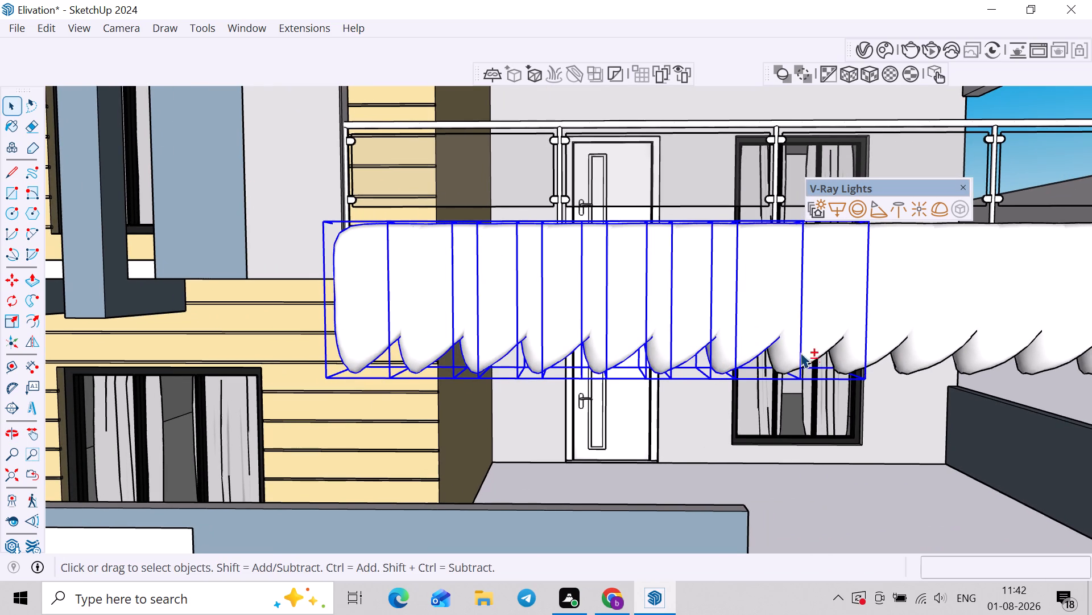
pyautogui.keyDown('shift'); pyautogui.click(788, 347); pyautogui.keyUp('shift')
pyautogui.keyDown('shift'); pyautogui.moveTo(773, 357); pyautogui.dragTo(624, 361, button='middle'); pyautogui.keyUp('shift')
pyautogui.keyDown('shift'); pyautogui.click(680, 359); pyautogui.keyUp('shift')
pyautogui.keyDown('shift'); pyautogui.click(702, 352); pyautogui.keyUp('shift')
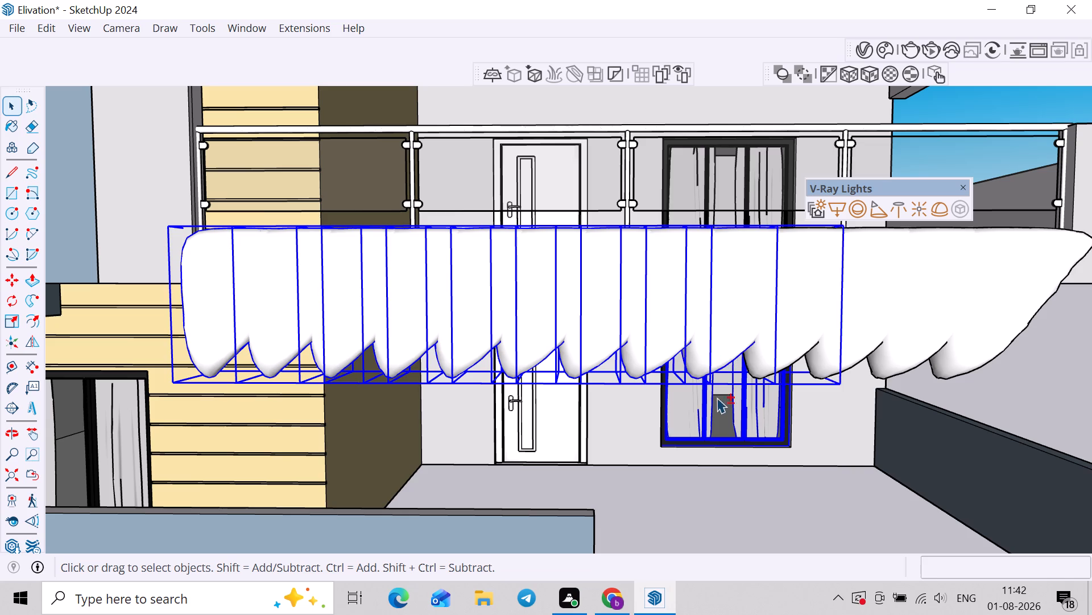
pyautogui.keyDown('shift'); pyautogui.click(709, 411); pyautogui.keyUp('shift')
pyautogui.keyDown('shift'); pyautogui.click(751, 365); pyautogui.keyUp('shift')
pyautogui.keyDown('shift'); pyautogui.click(843, 359); pyautogui.keyUp('shift')
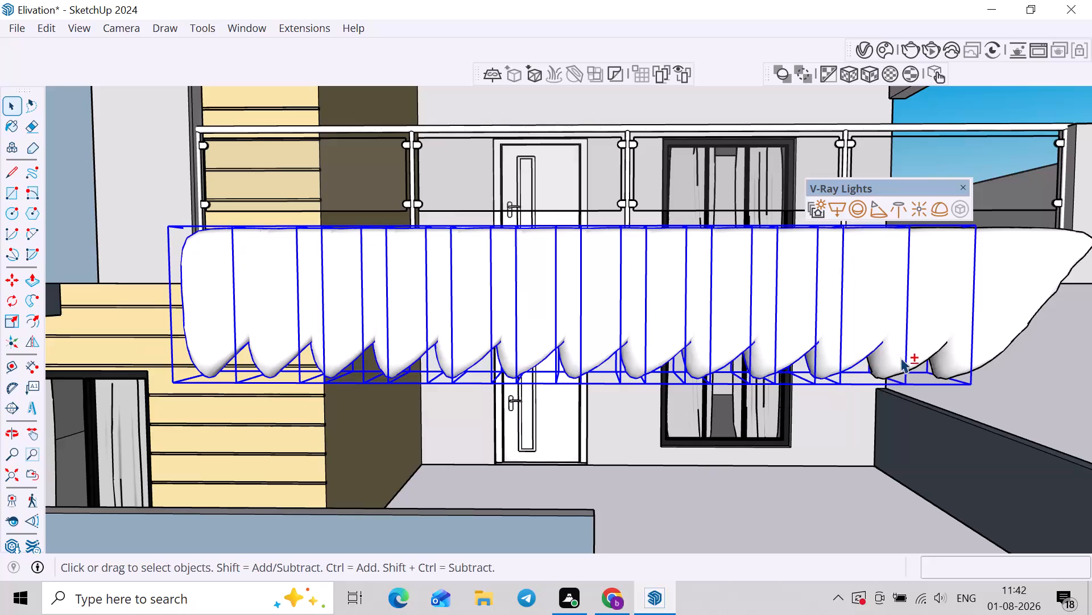
pyautogui.keyDown('shift'); pyautogui.click(903, 358); pyautogui.keyUp('shift')
pyautogui.keyDown('shift'); pyautogui.click(967, 354); pyautogui.keyUp('shift')
pyautogui.scroll(-3, 983, 350)
pyautogui.keyDown('shift'); pyautogui.moveTo(996, 345); pyautogui.dragTo(799, 401, button='middle'); pyautogui.keyUp('shift')
pyautogui.moveTo(861, 370); pyautogui.dragTo(859, 370, button='middle')
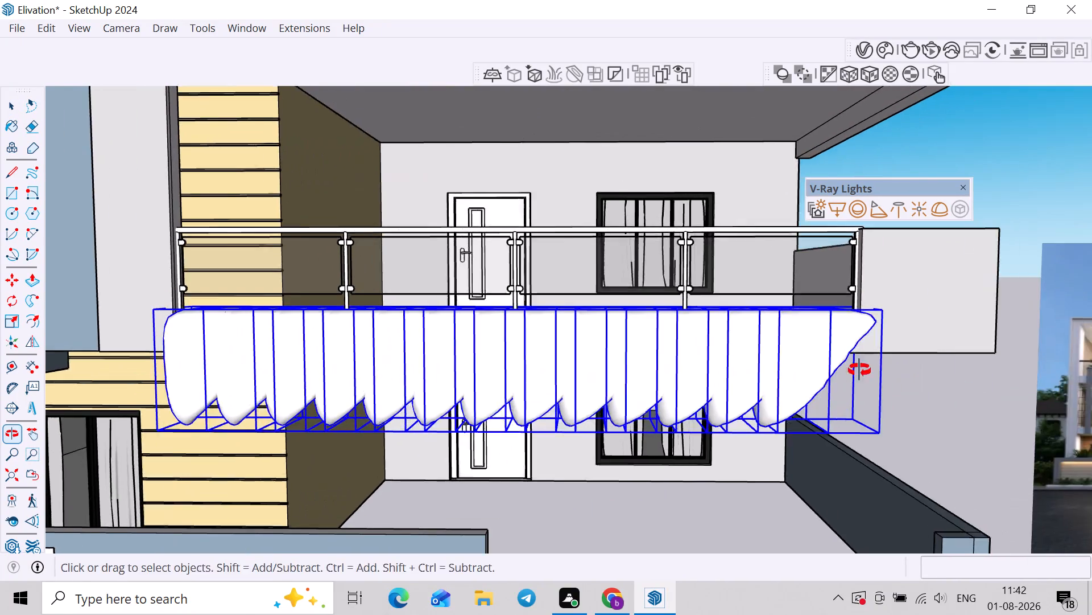
pyautogui.moveTo(859, 370); pyautogui.dragTo(789, 400, button='middle')
pyautogui.scroll(5, 826, 368)
pyautogui.press('m')
pyautogui.scroll(3, 809, 341)
pyautogui.click(803, 345)
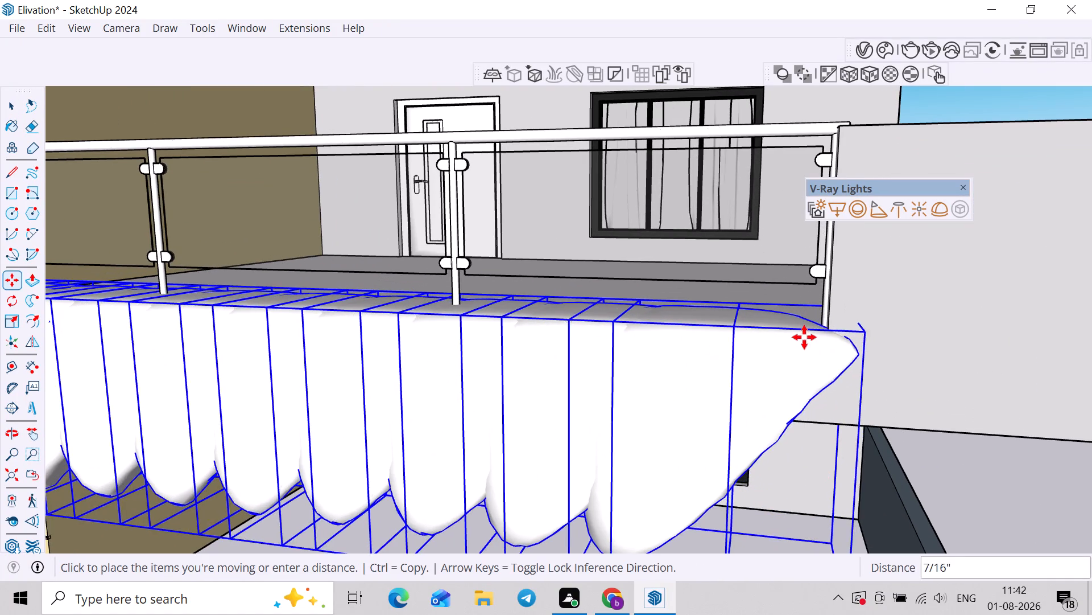
pyautogui.press('Up')
pyautogui.click(806, 319)
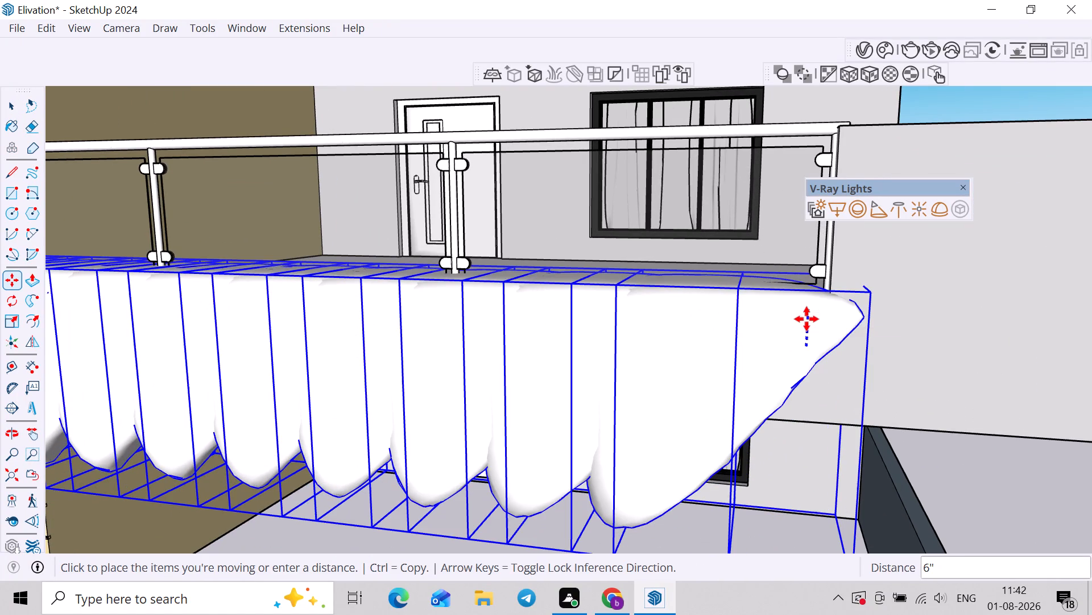
pyautogui.scroll(-9, 806, 319)
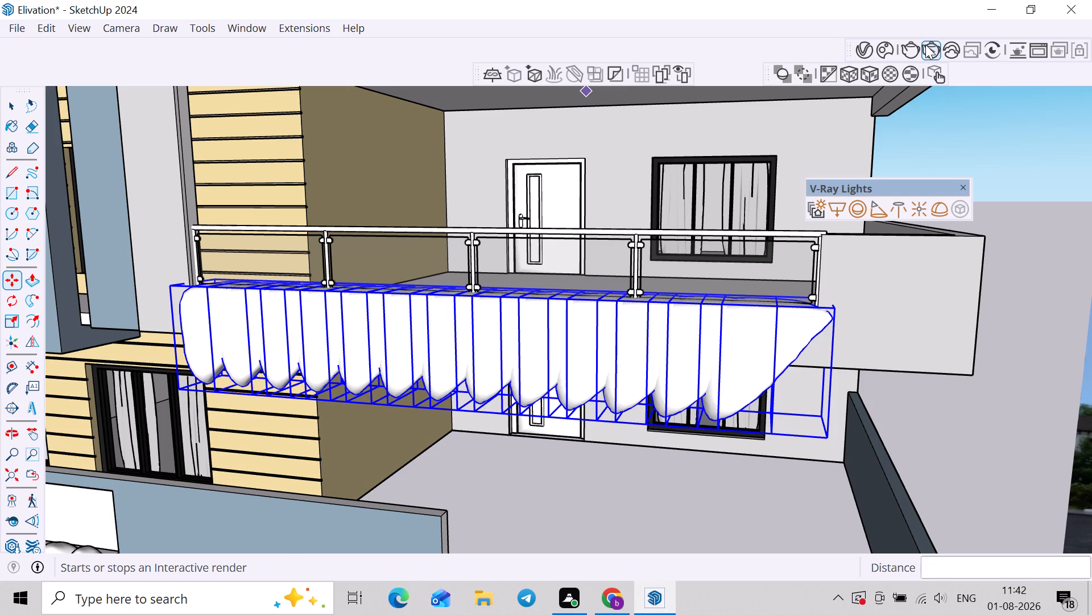
# Run an interactive V-Ray render, examine the trailing plants along the railing base and its far end, and stop and close it.
pyautogui.click(925, 44)
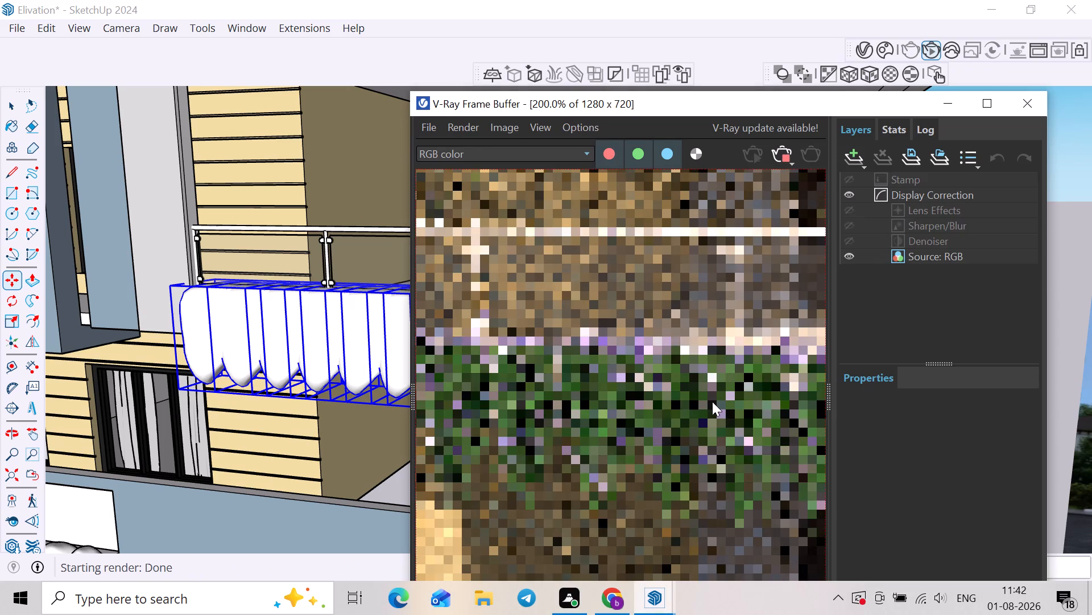
pyautogui.scroll(-2, 712, 401)
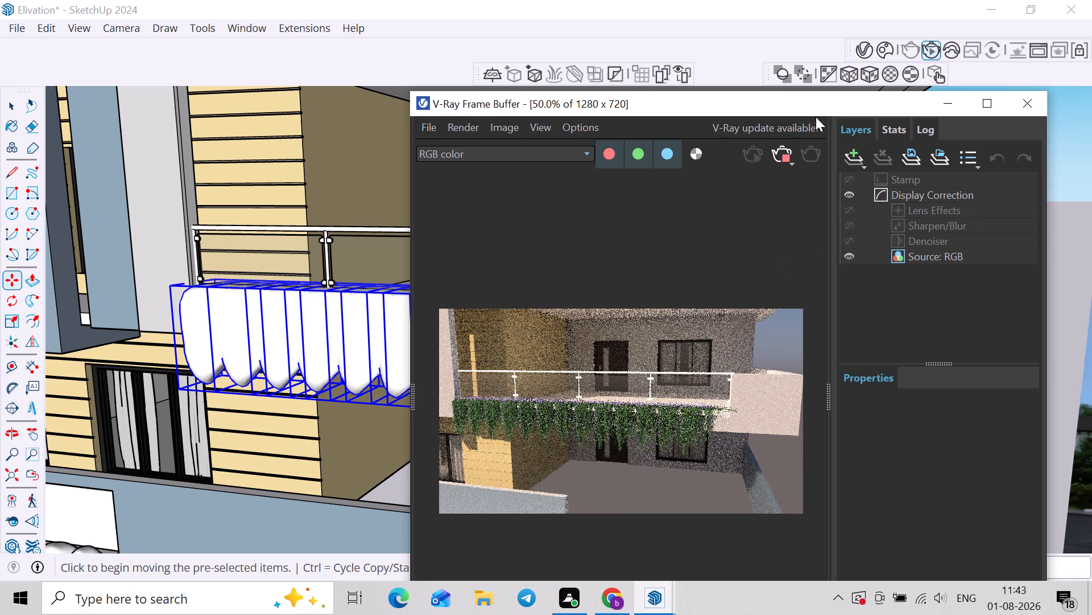
pyautogui.scroll(2, 754, 438)
pyautogui.scroll(-1, 754, 438)
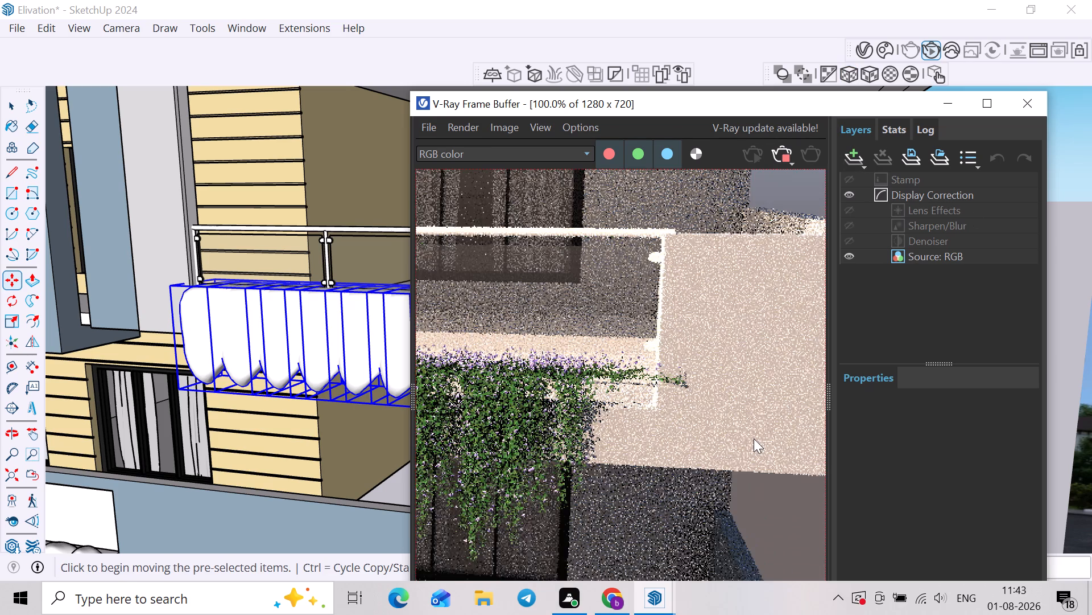
pyautogui.click(776, 157)
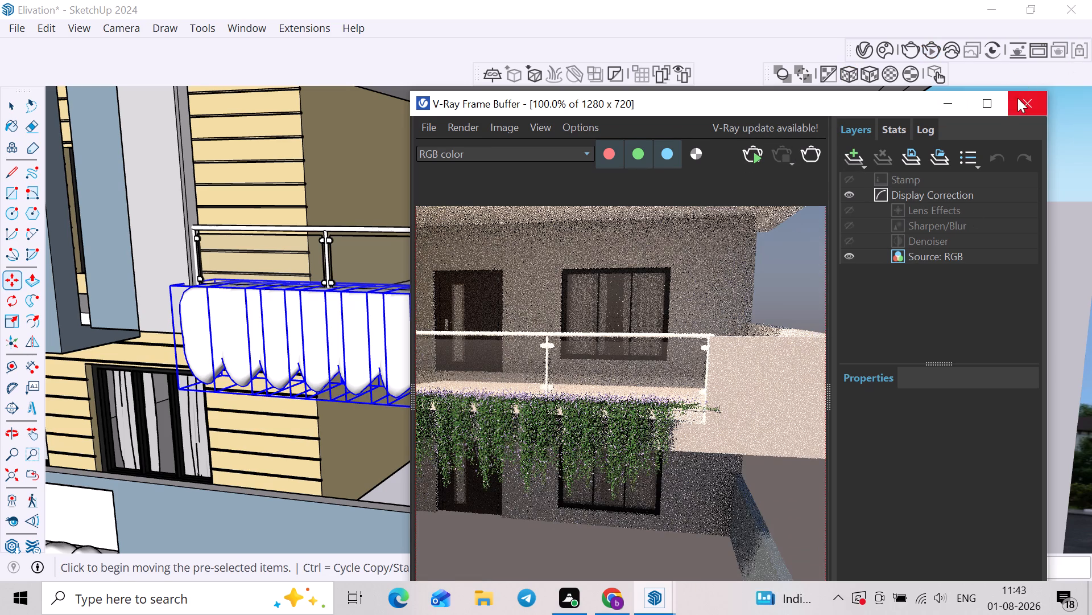
pyautogui.click(1019, 99)
# Copy the last trailing plant a short distance along the red axis, past the railing's end post onto the solid parapet.
pyautogui.scroll(-2, 525, 424)
pyautogui.moveTo(557, 412); pyautogui.dragTo(554, 429, button='middle')
pyautogui.scroll(4, 710, 383)
pyautogui.press('space')
pyautogui.click(846, 372)
pyautogui.scroll(3, 663, 388)
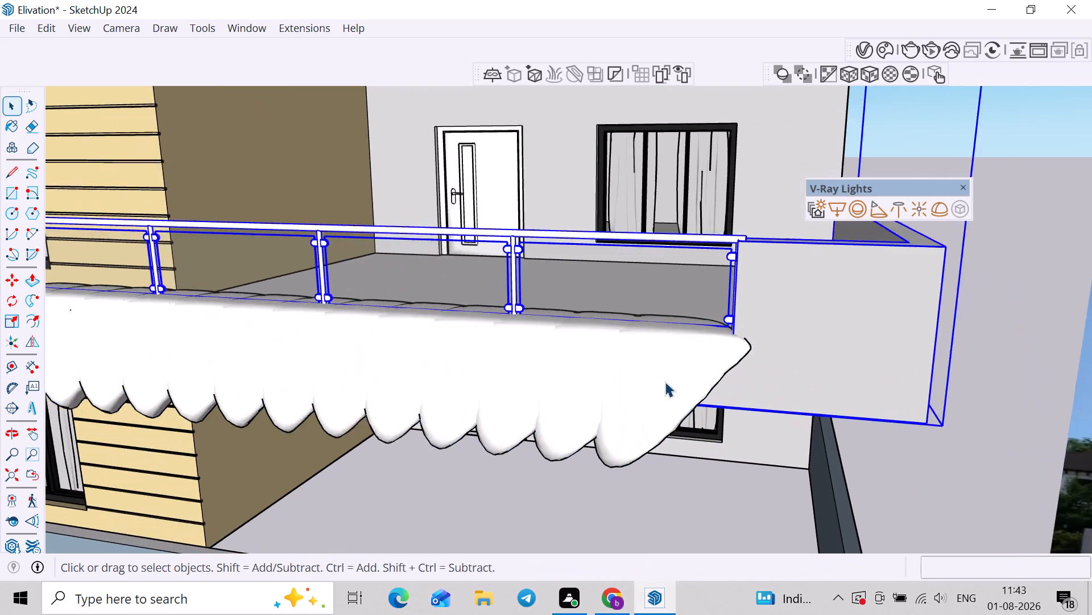
pyautogui.click(701, 367)
pyautogui.scroll(2, 644, 355)
pyautogui.press('m')
pyautogui.click(644, 353)
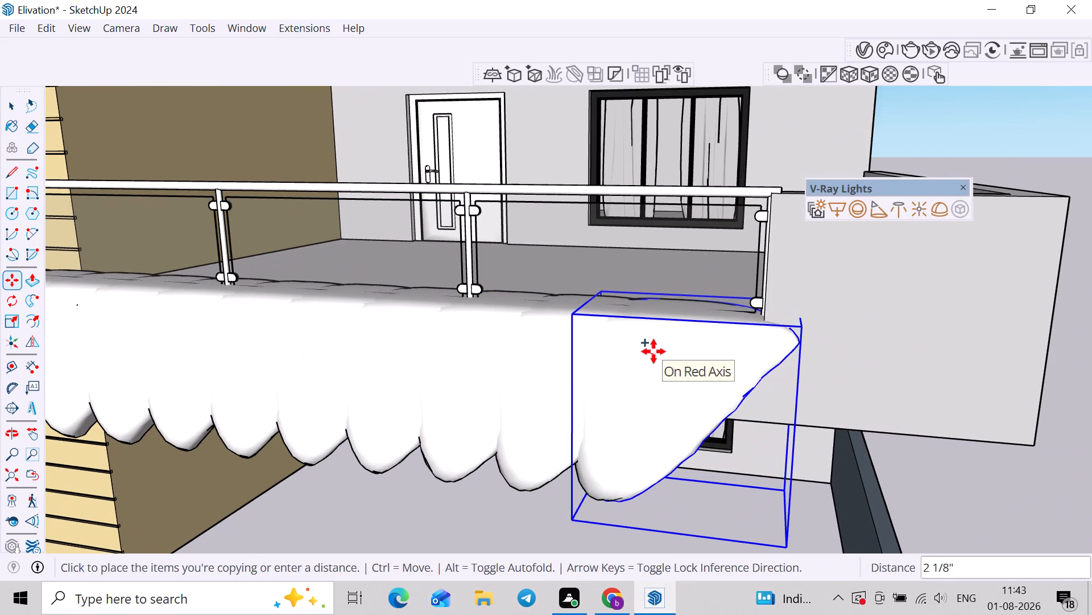
pyautogui.click(704, 356)
pyautogui.press('space')
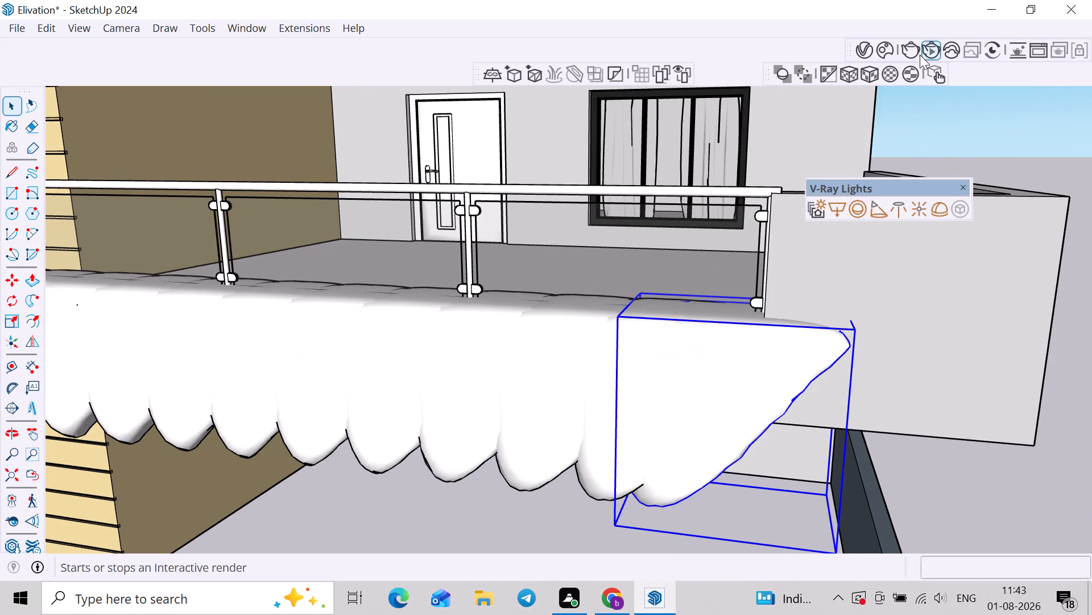
# Run an interactive V-Ray render to check the plants at the railing's parapet end, and stop and close it.
pyautogui.click(924, 48)
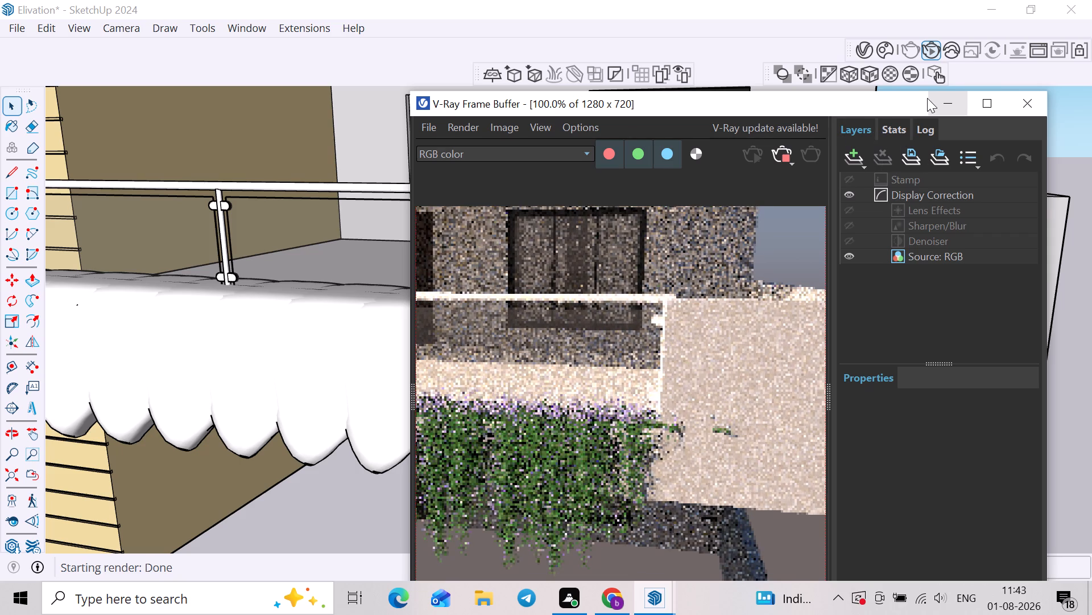
pyautogui.click(784, 153)
pyautogui.click(1016, 107)
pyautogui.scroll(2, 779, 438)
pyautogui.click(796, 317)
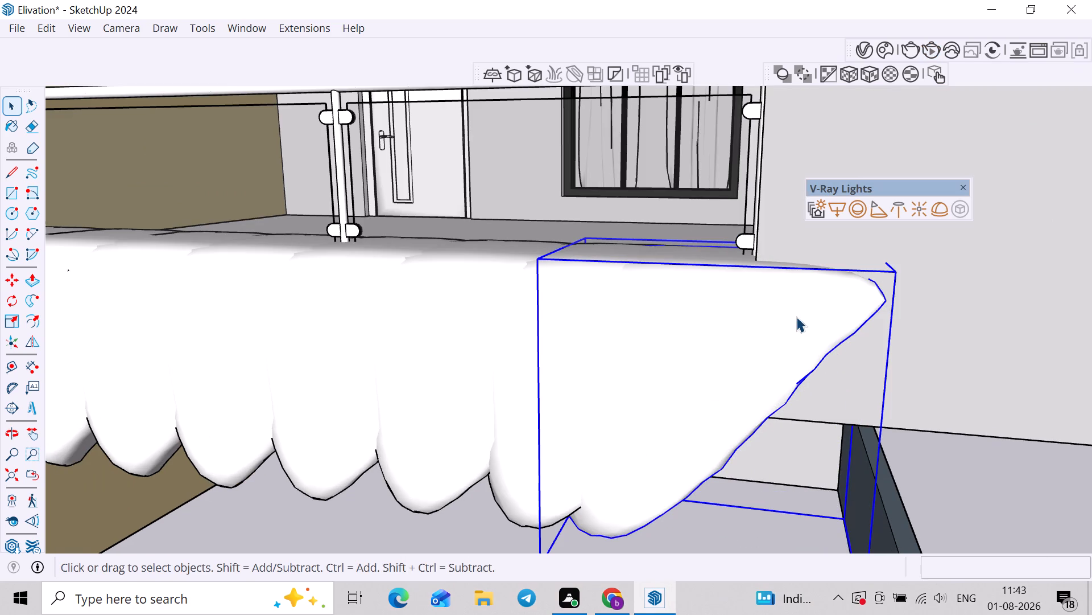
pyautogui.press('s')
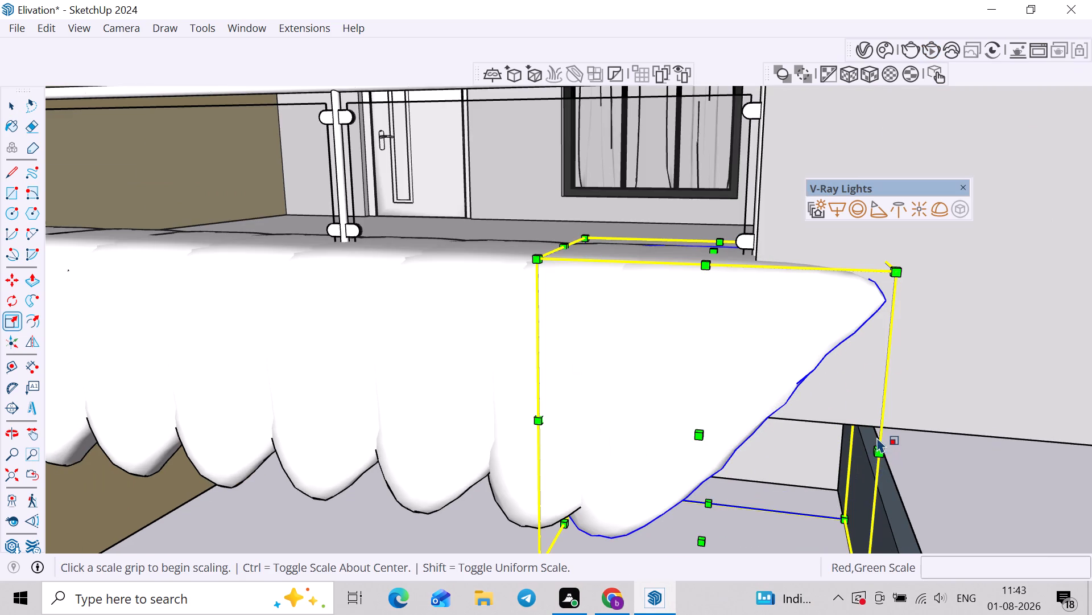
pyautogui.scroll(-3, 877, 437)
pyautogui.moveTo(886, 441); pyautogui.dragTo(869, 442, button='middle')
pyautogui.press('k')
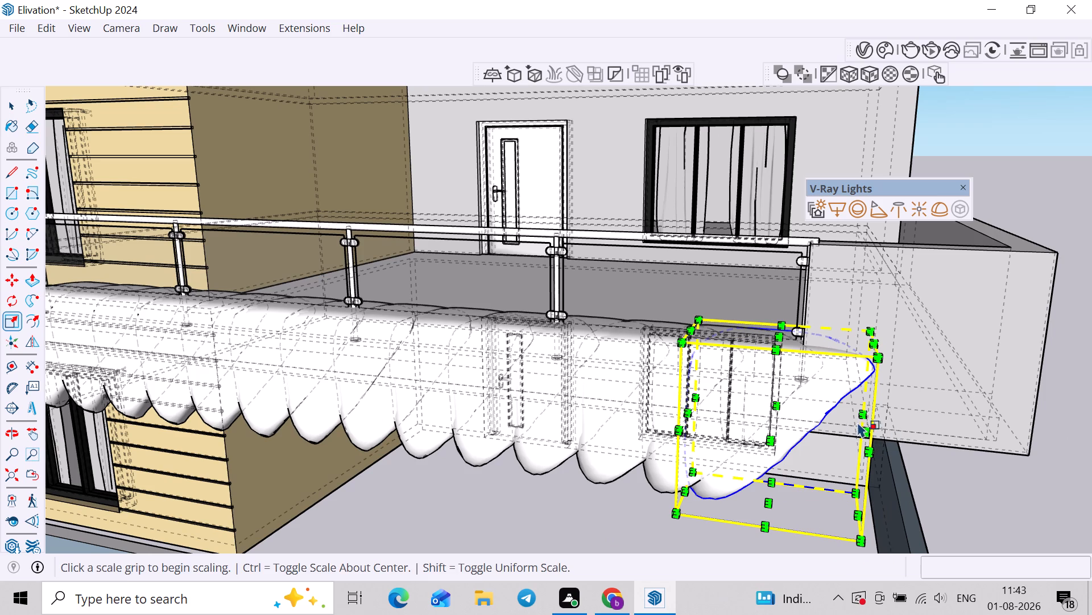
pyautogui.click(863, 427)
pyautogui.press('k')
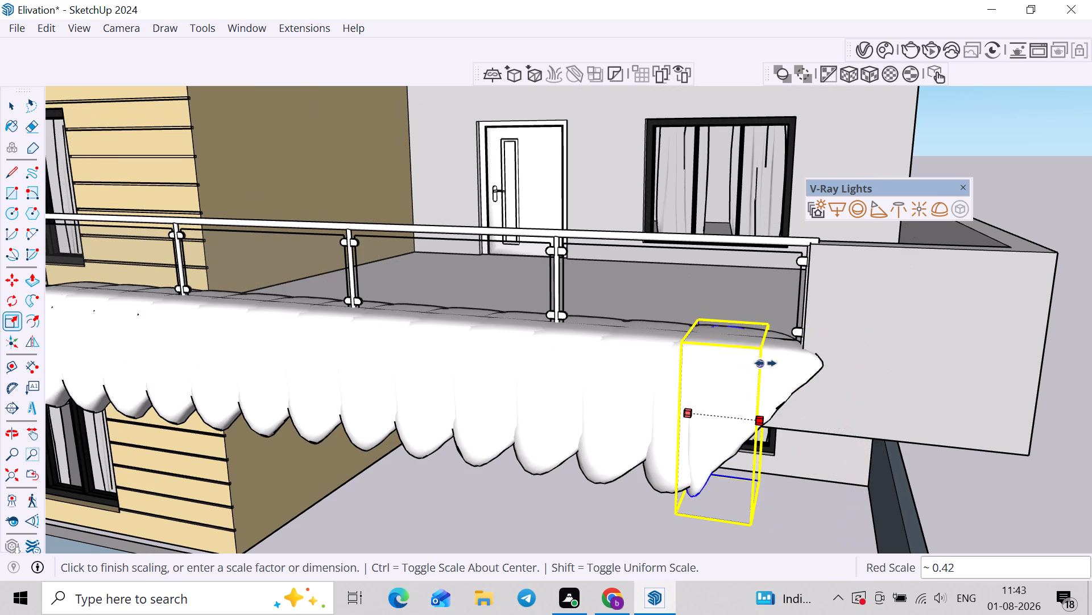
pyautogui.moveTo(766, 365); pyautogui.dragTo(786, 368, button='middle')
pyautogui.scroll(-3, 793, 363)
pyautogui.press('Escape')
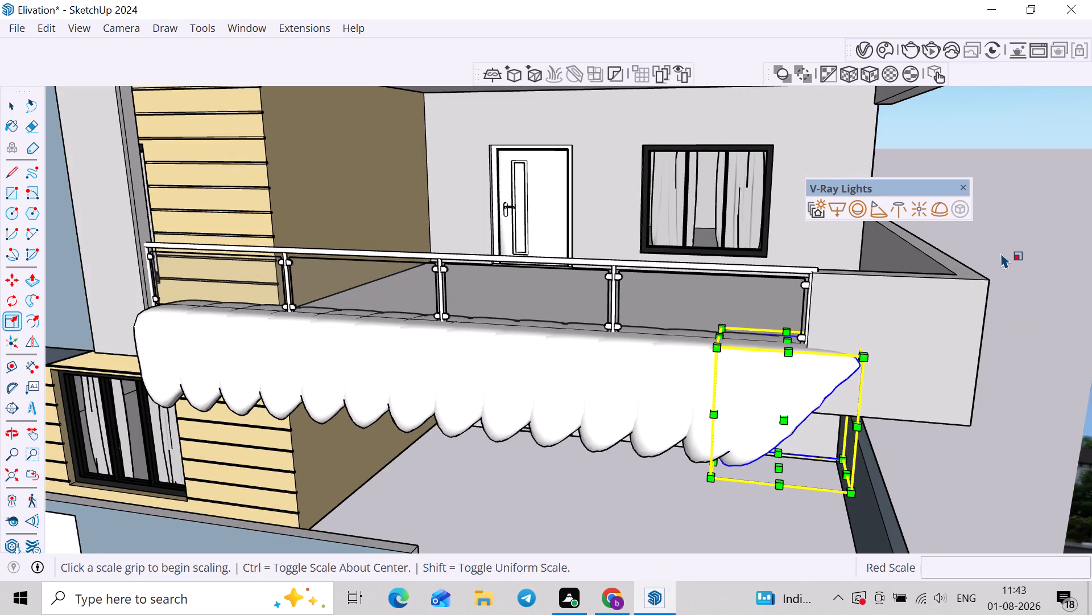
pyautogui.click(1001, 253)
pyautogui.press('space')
# Save the Elivation model.
pyautogui.hotkey('ctrl', 's')
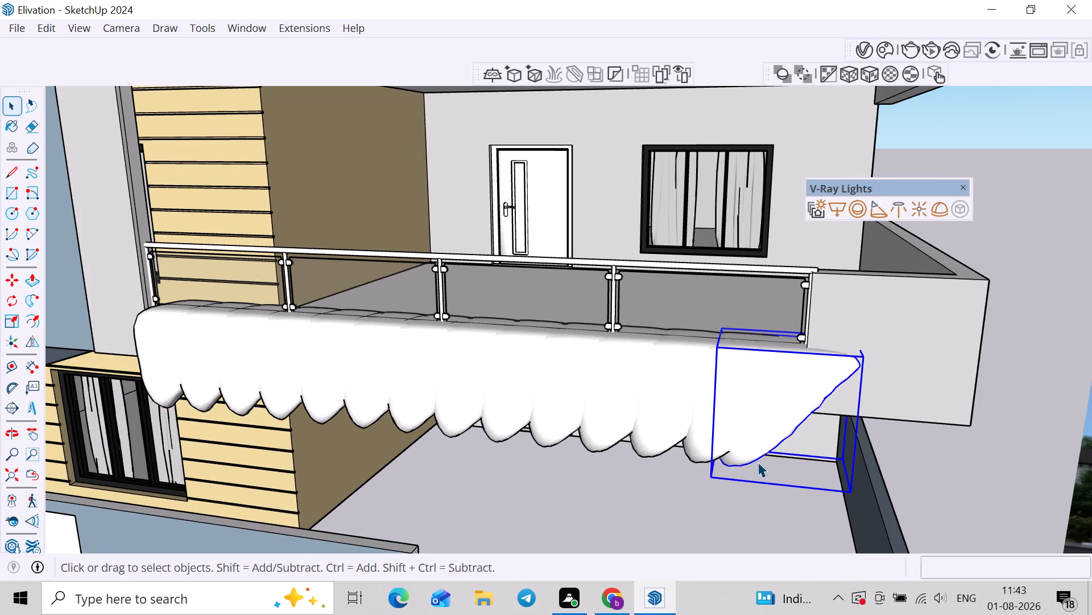
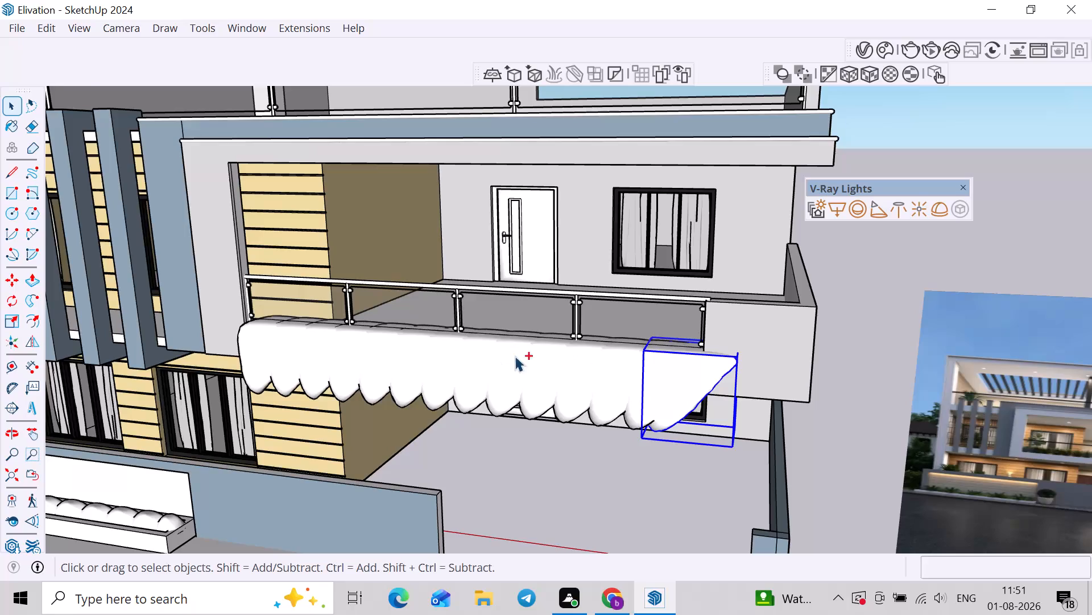
# Apply the Metal for window material to the square column between the roof terrace floor and the pergola slab.
pyautogui.scroll(-2, 681, 358)
pyautogui.click(851, 456)
pyautogui.moveTo(711, 444); pyautogui.dragTo(765, 408, button='middle')
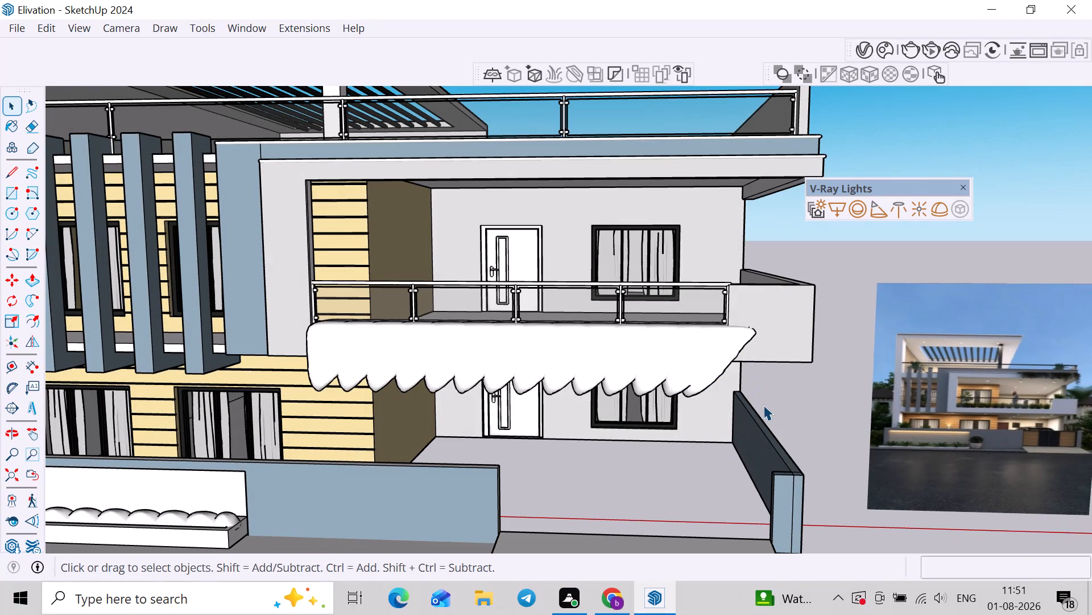
pyautogui.scroll(-3, 758, 396)
pyautogui.moveTo(718, 392); pyautogui.dragTo(565, 419, button='middle')
pyautogui.moveTo(605, 346); pyautogui.dragTo(702, 335, button='middle')
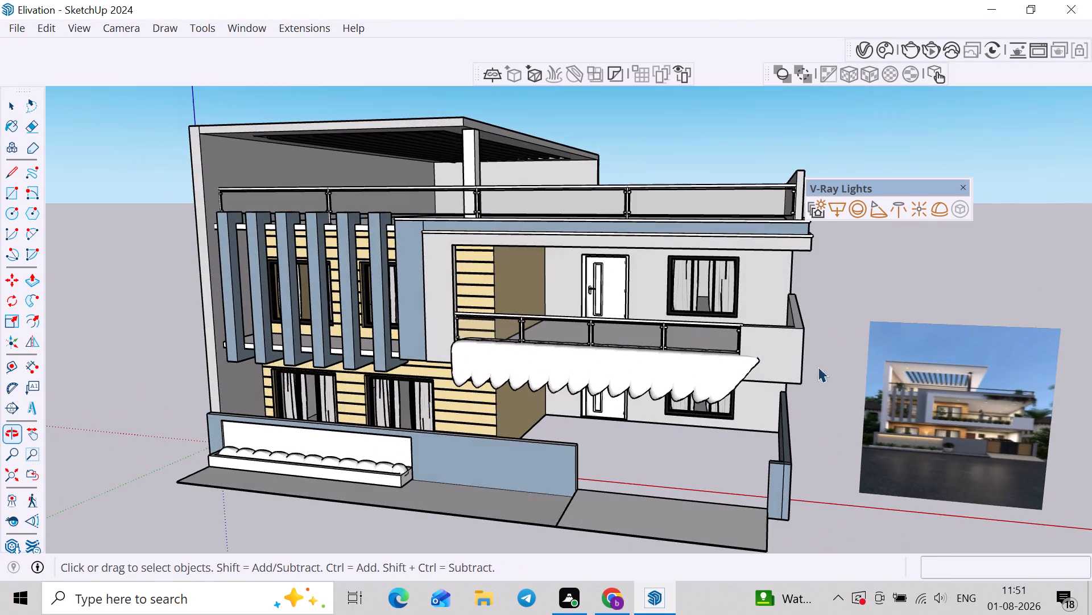
pyautogui.scroll(3, 829, 368)
pyautogui.keyDown('shift'); pyautogui.moveTo(462, 199); pyautogui.dragTo(534, 359, button='middle'); pyautogui.keyUp('shift')
pyautogui.scroll(3, 449, 239)
pyautogui.click(444, 228)
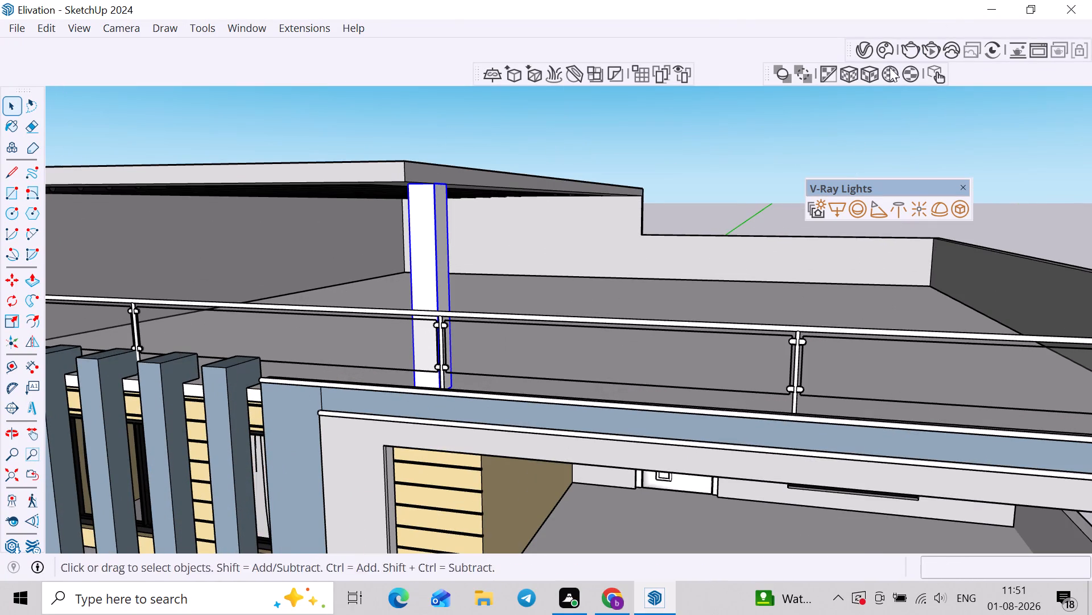
pyautogui.click(869, 52)
pyautogui.click(414, 163)
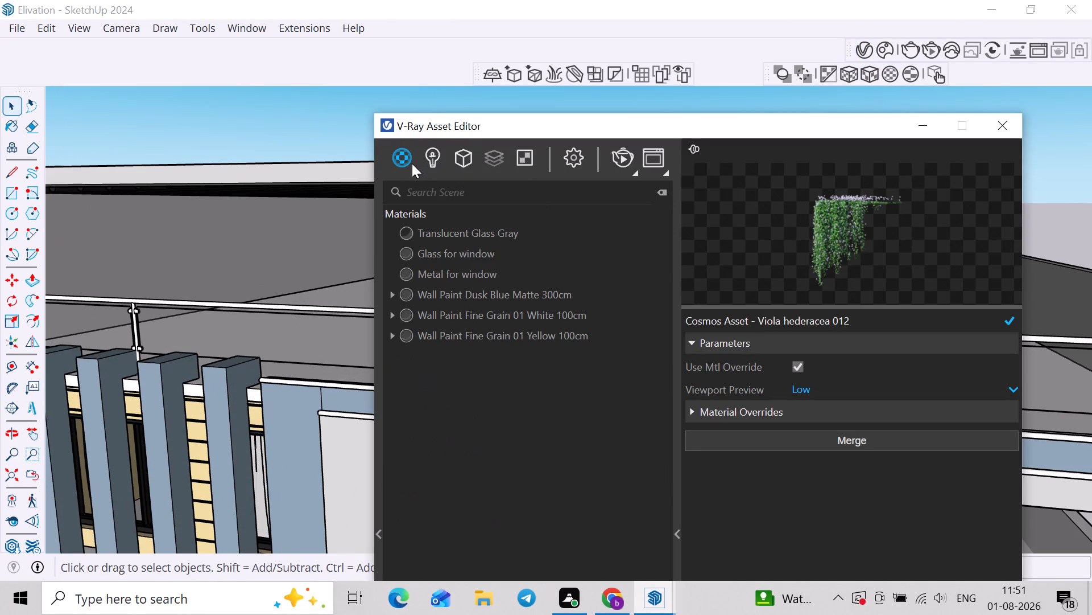
pyautogui.click(462, 270)
pyautogui.rightClick(462, 270)
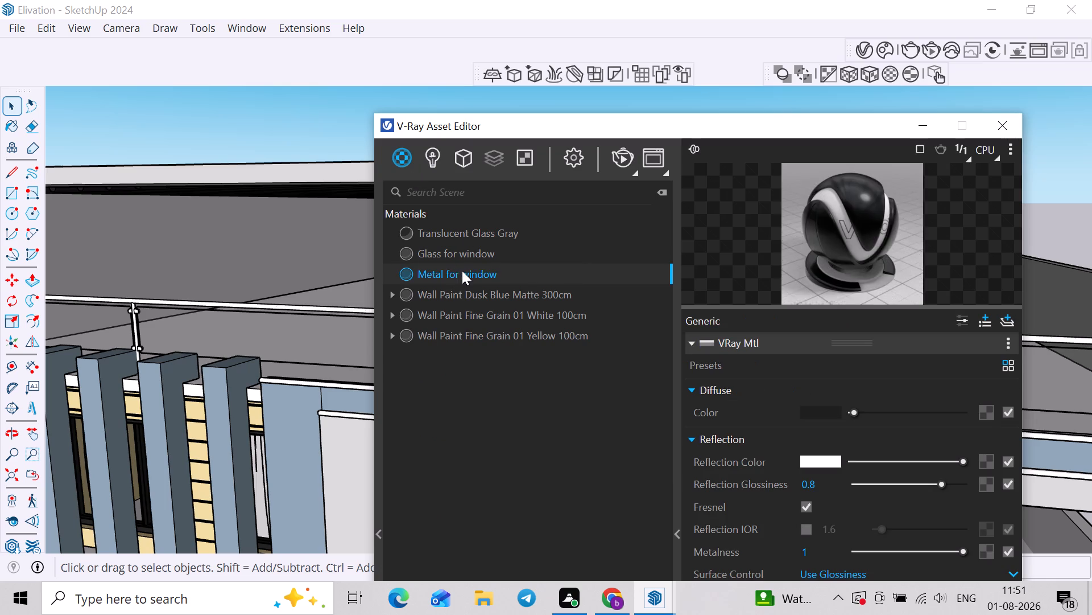
pyautogui.click(484, 304)
pyautogui.click(913, 124)
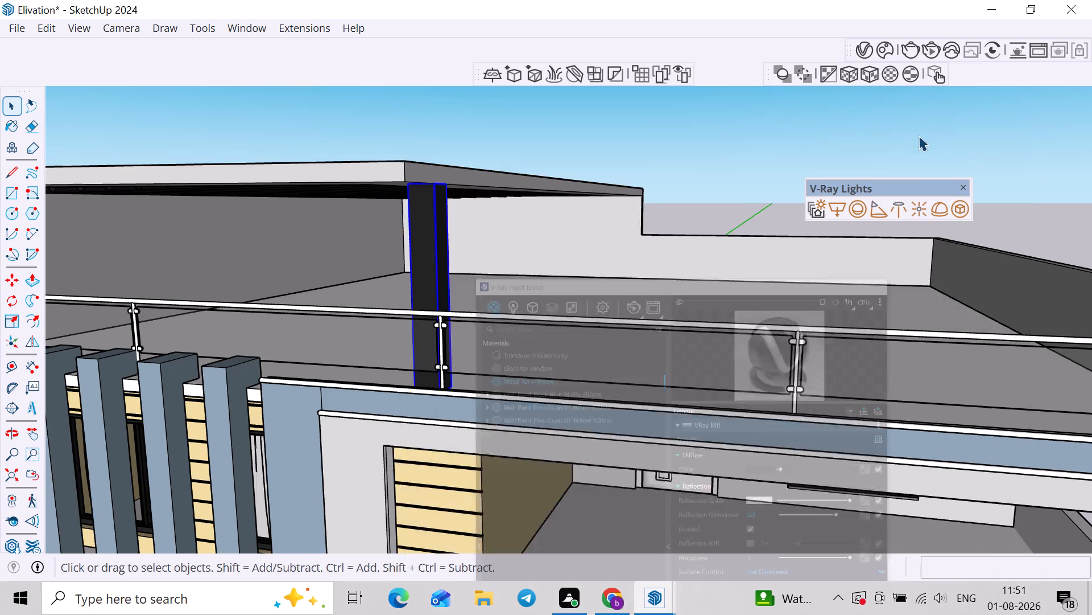
# Examine the roof terrace column, pergola and balcony railings from several angles around the elevation.
pyautogui.scroll(-3, 919, 136)
pyautogui.click(864, 146)
pyautogui.scroll(-3, 571, 276)
pyautogui.keyDown('shift'); pyautogui.moveTo(582, 286); pyautogui.dragTo(484, 263, button='middle'); pyautogui.keyUp('shift')
pyautogui.moveTo(517, 290); pyautogui.dragTo(652, 295, button='middle')
pyautogui.scroll(-3, 704, 362)
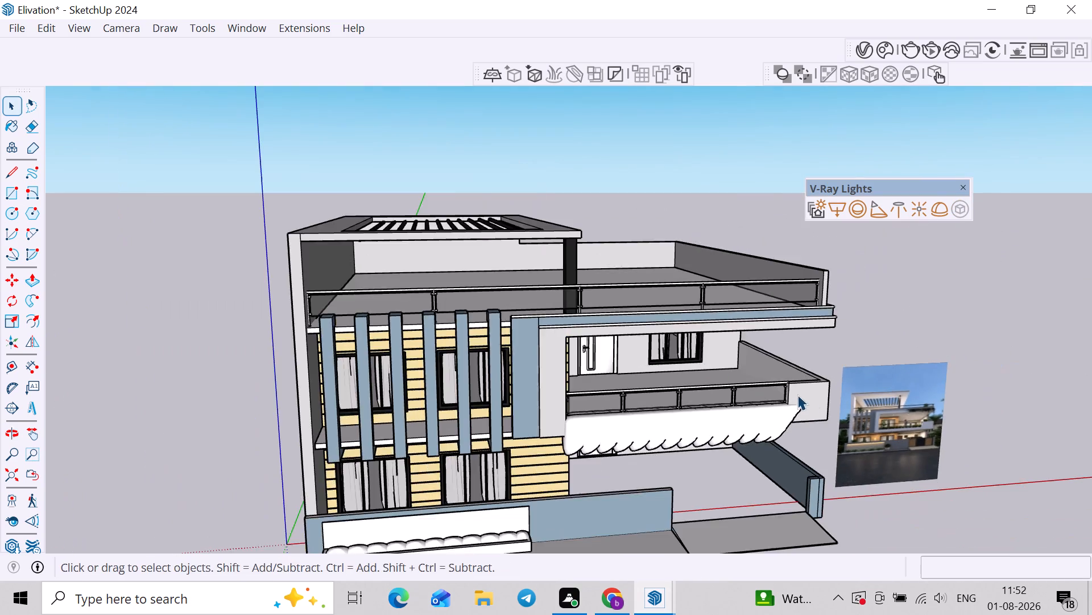
pyautogui.moveTo(804, 397); pyautogui.dragTo(607, 379, button='middle')
pyautogui.scroll(6, 669, 384)
pyautogui.moveTo(677, 390); pyautogui.dragTo(702, 352, button='middle')
pyautogui.scroll(-2, 683, 362)
pyautogui.moveTo(615, 383); pyautogui.dragTo(727, 395, button='middle')
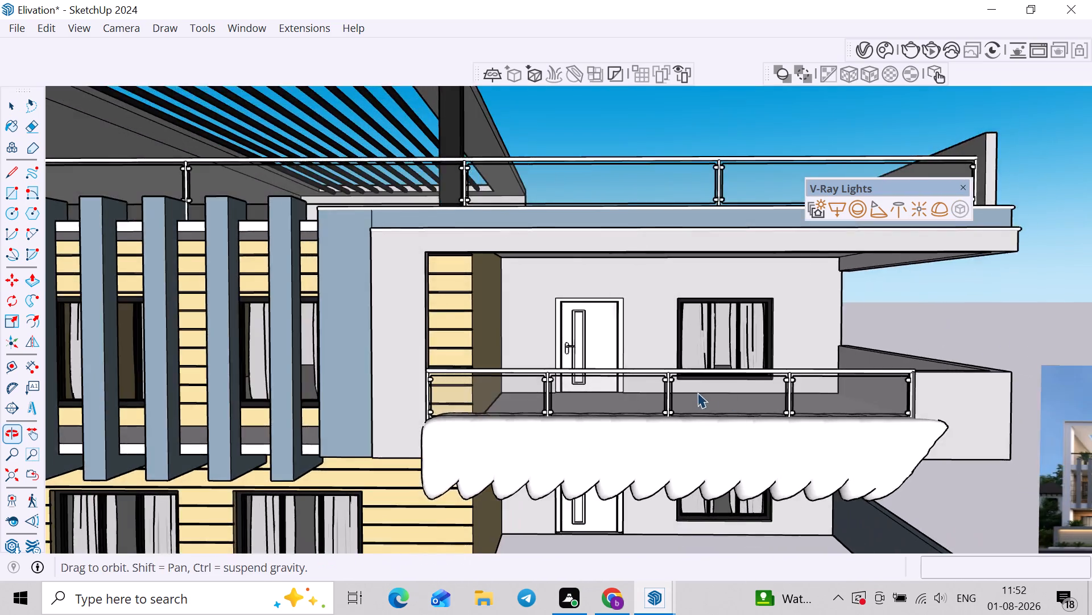
pyautogui.scroll(-3, 693, 393)
pyautogui.moveTo(637, 402); pyautogui.dragTo(609, 406, button='middle')
pyautogui.scroll(1, 571, 253)
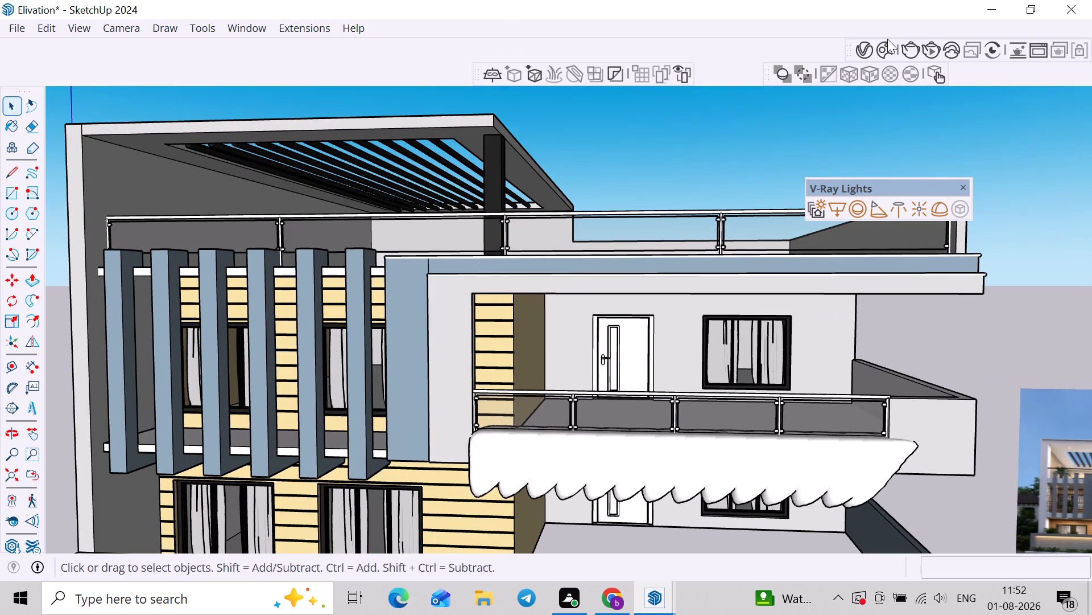
# Open the Translucent Glass Gray material's reflection and refraction settings and turn off Fresnel.
pyautogui.click(864, 52)
pyautogui.click(442, 250)
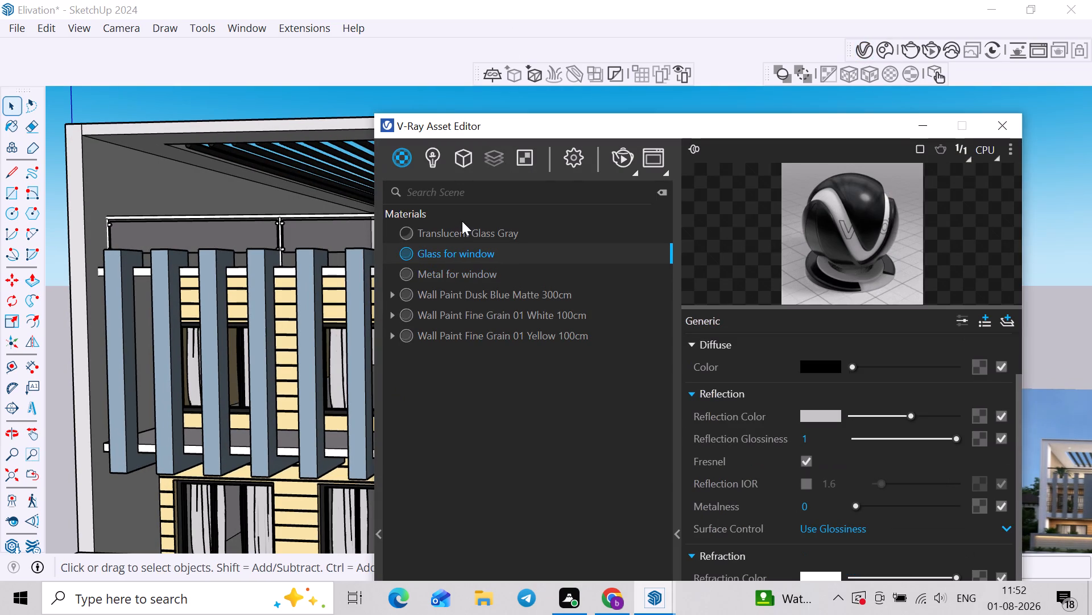
pyautogui.click(462, 221)
pyautogui.click(464, 232)
pyautogui.click(917, 342)
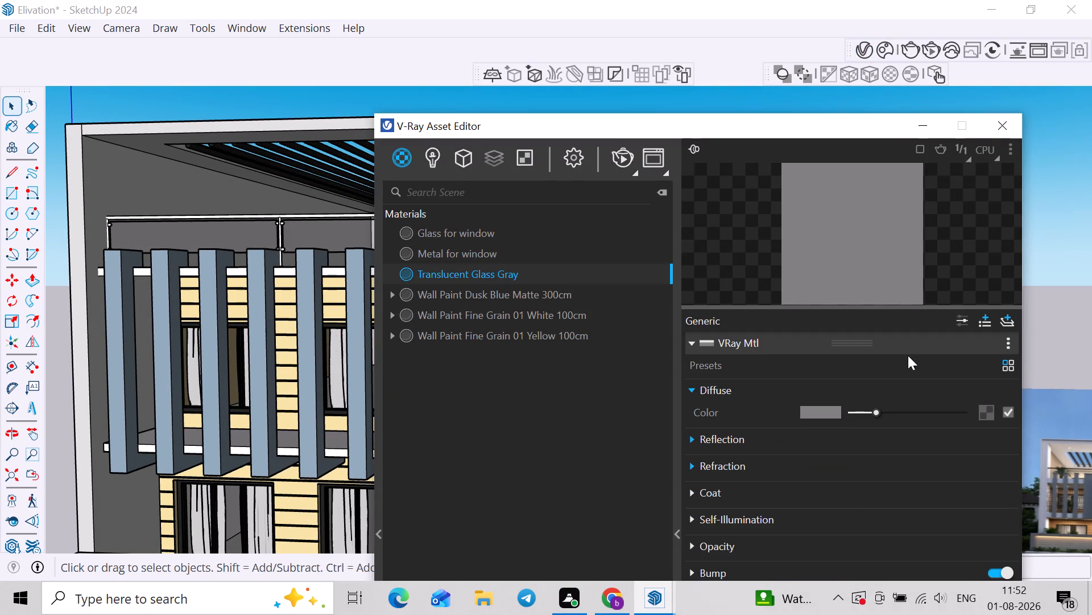
pyautogui.scroll(-2, 799, 424)
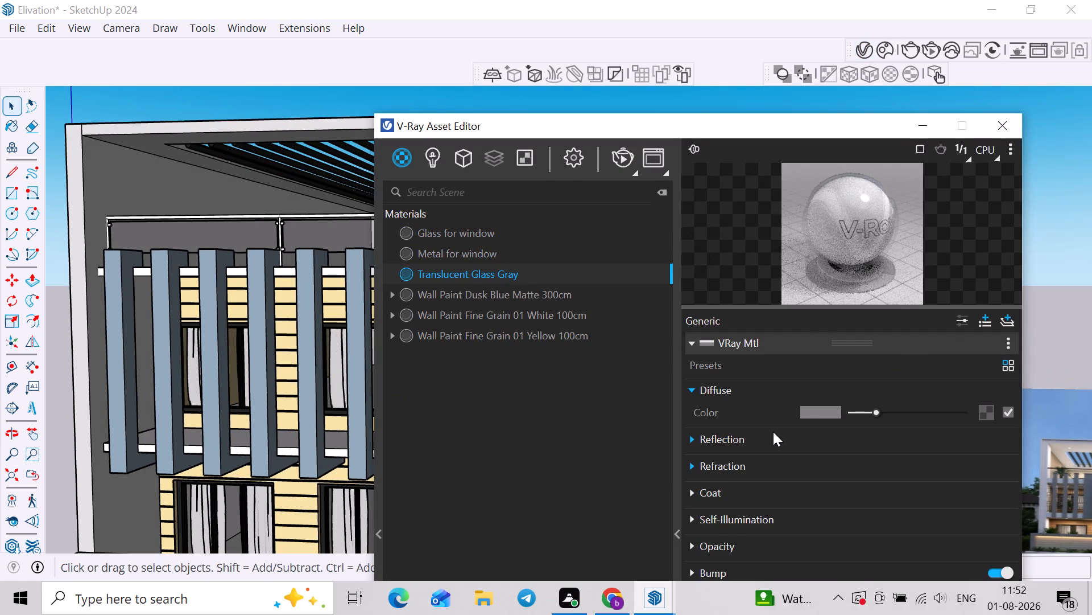
pyautogui.click(773, 432)
pyautogui.click(758, 438)
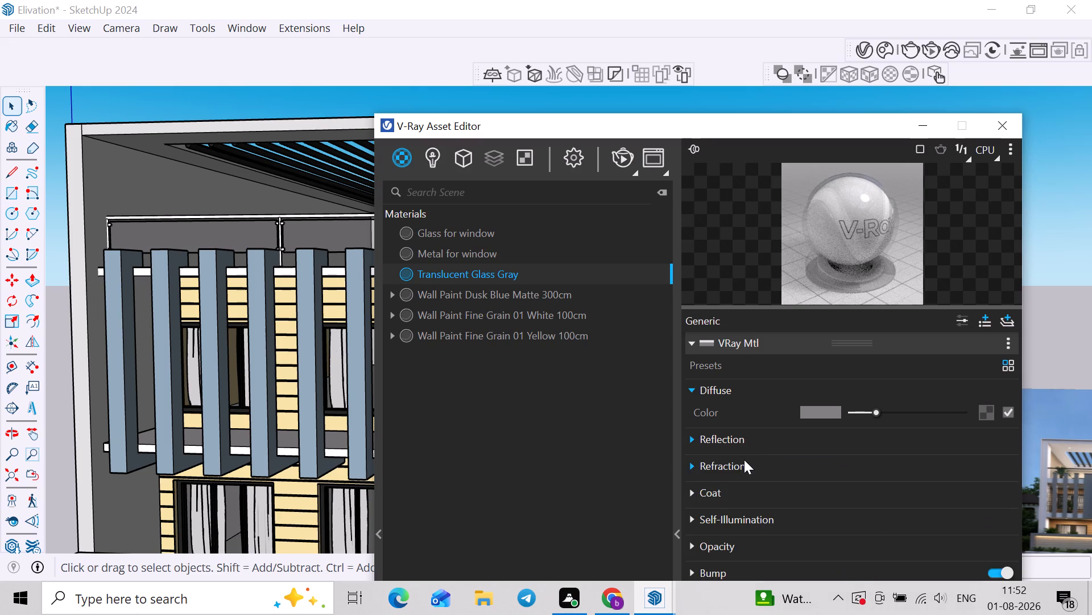
pyautogui.click(744, 460)
pyautogui.scroll(-1, 715, 456)
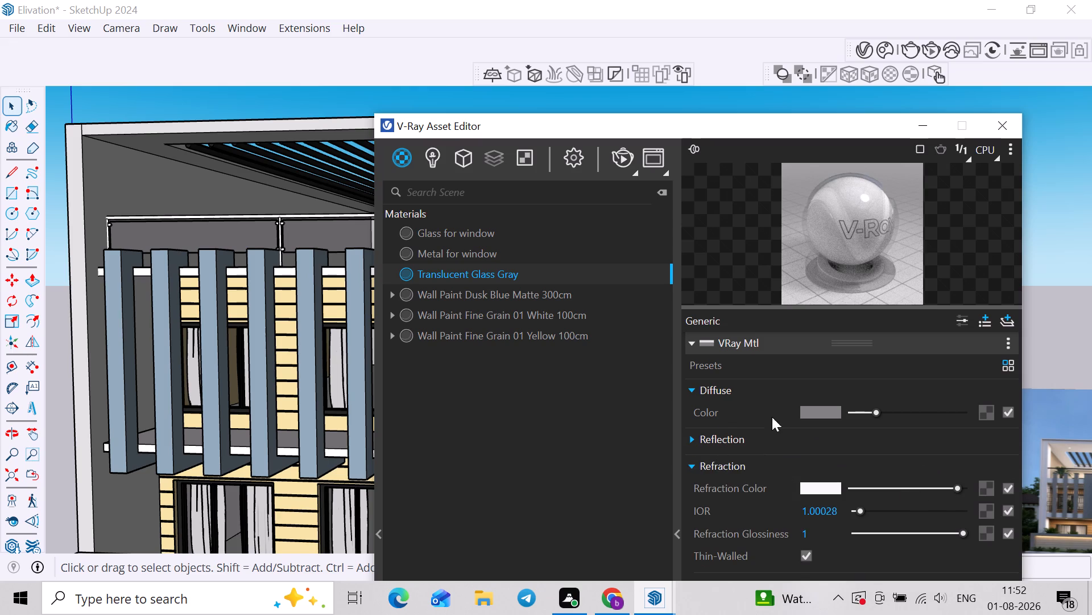
pyautogui.scroll(-4, 767, 415)
pyautogui.click(737, 436)
pyautogui.scroll(-4, 733, 437)
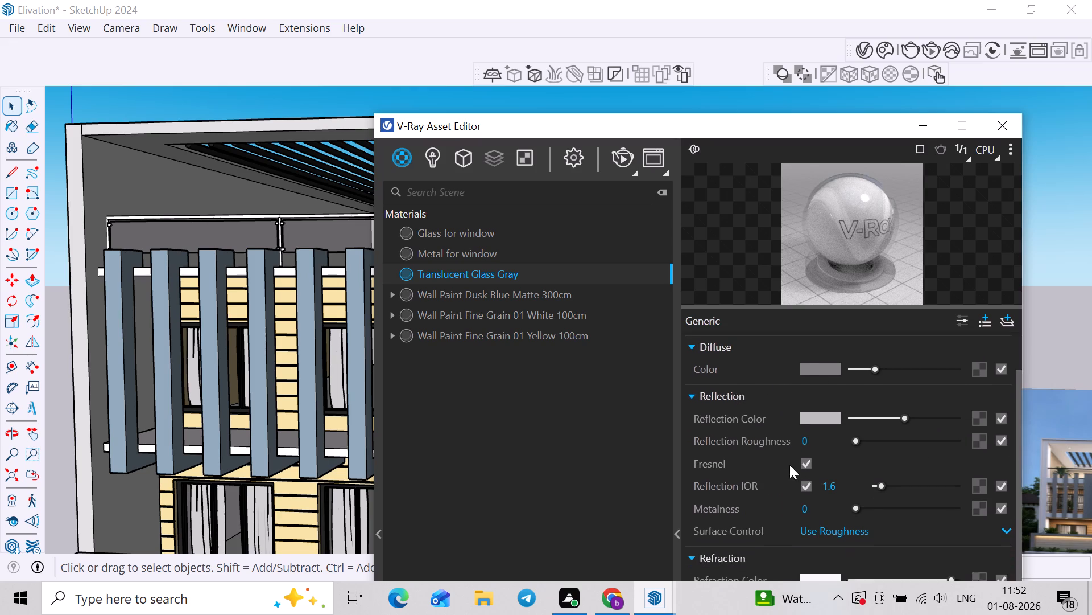
pyautogui.scroll(-3, 789, 465)
pyautogui.scroll(-3, 825, 507)
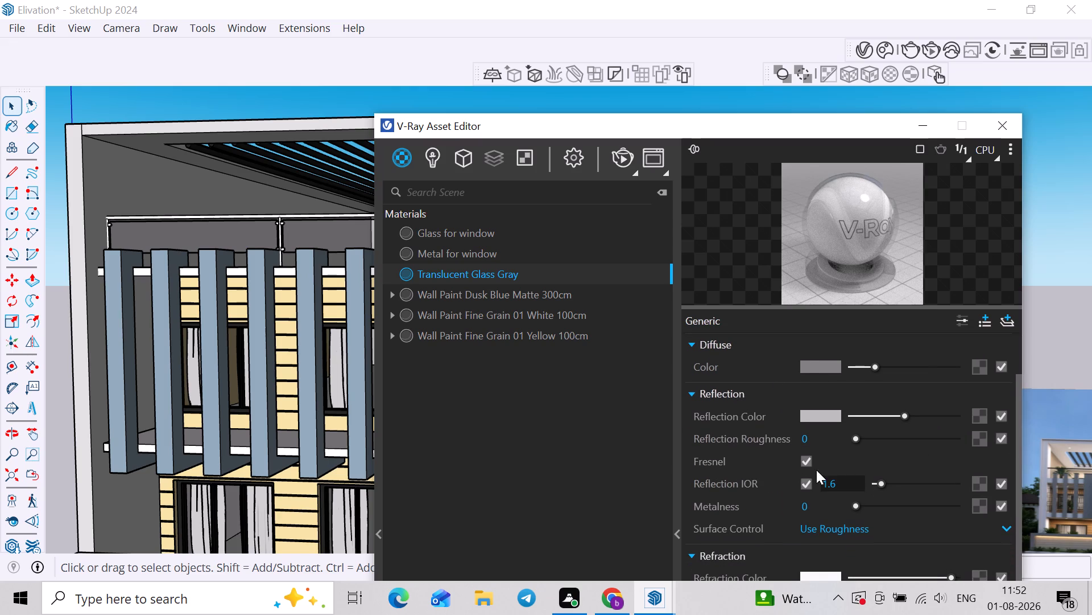
pyautogui.click(809, 459)
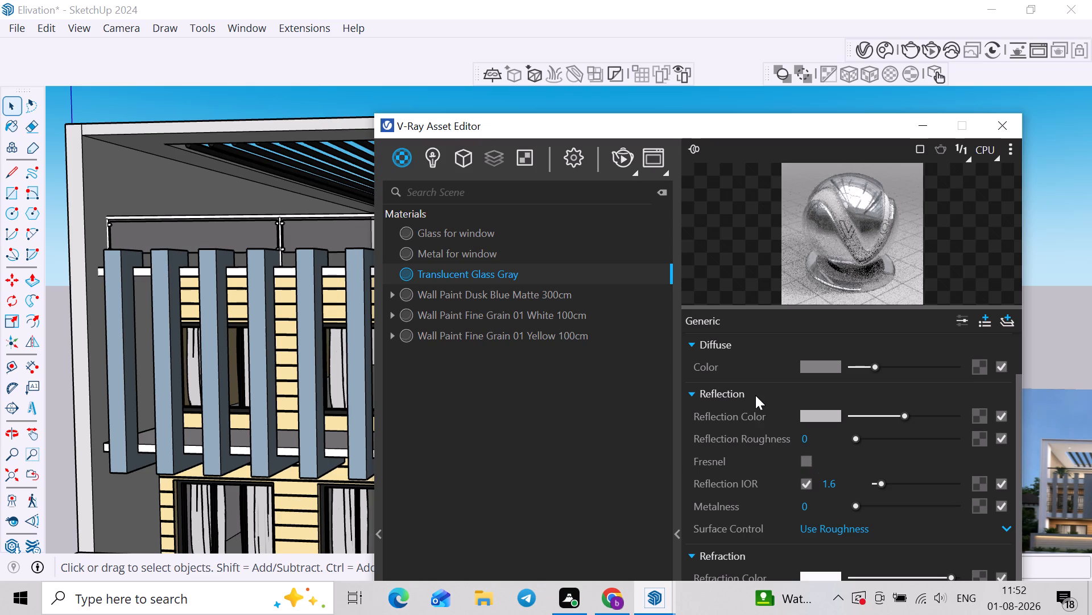
pyautogui.scroll(-4, 771, 503)
pyautogui.click(756, 555)
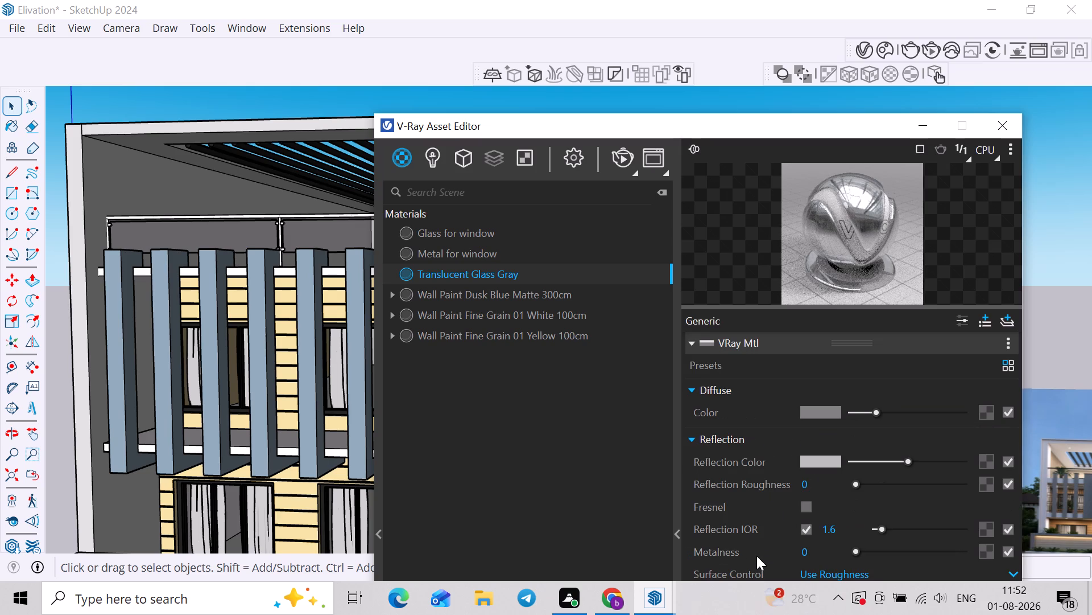
pyautogui.scroll(3, 787, 408)
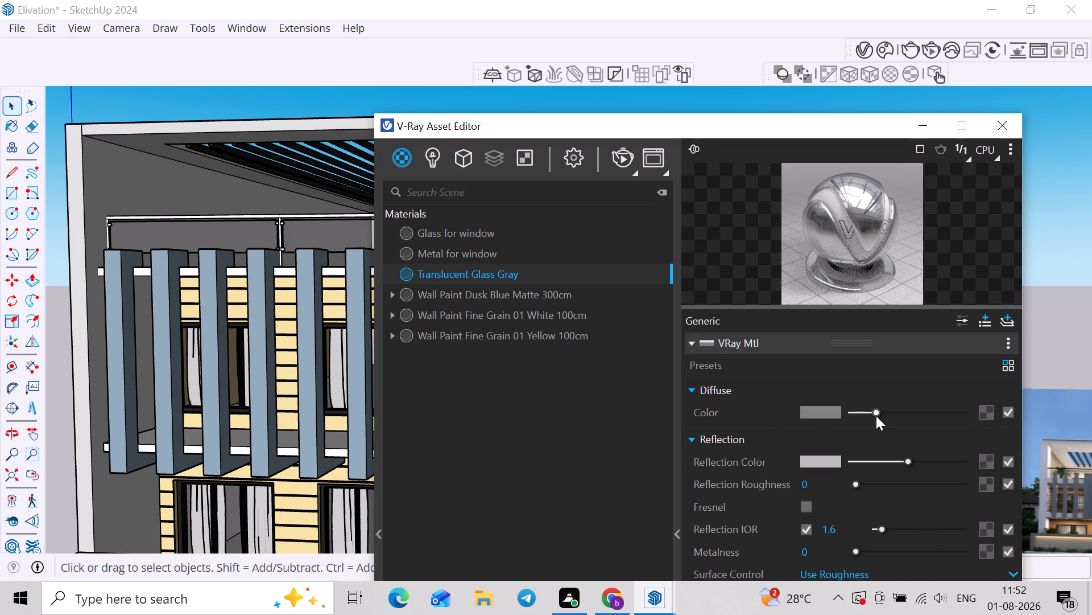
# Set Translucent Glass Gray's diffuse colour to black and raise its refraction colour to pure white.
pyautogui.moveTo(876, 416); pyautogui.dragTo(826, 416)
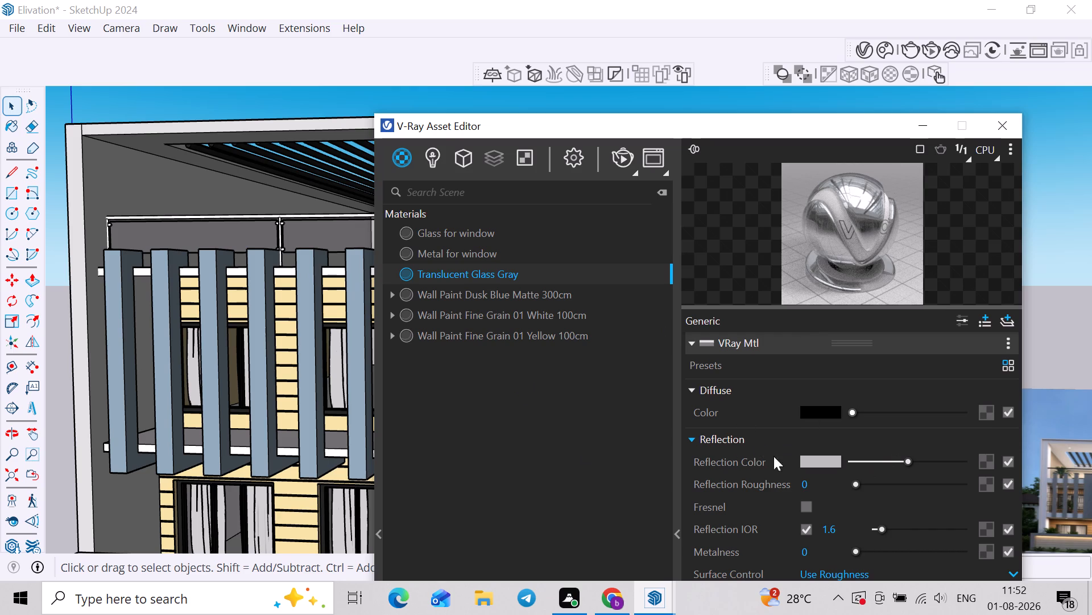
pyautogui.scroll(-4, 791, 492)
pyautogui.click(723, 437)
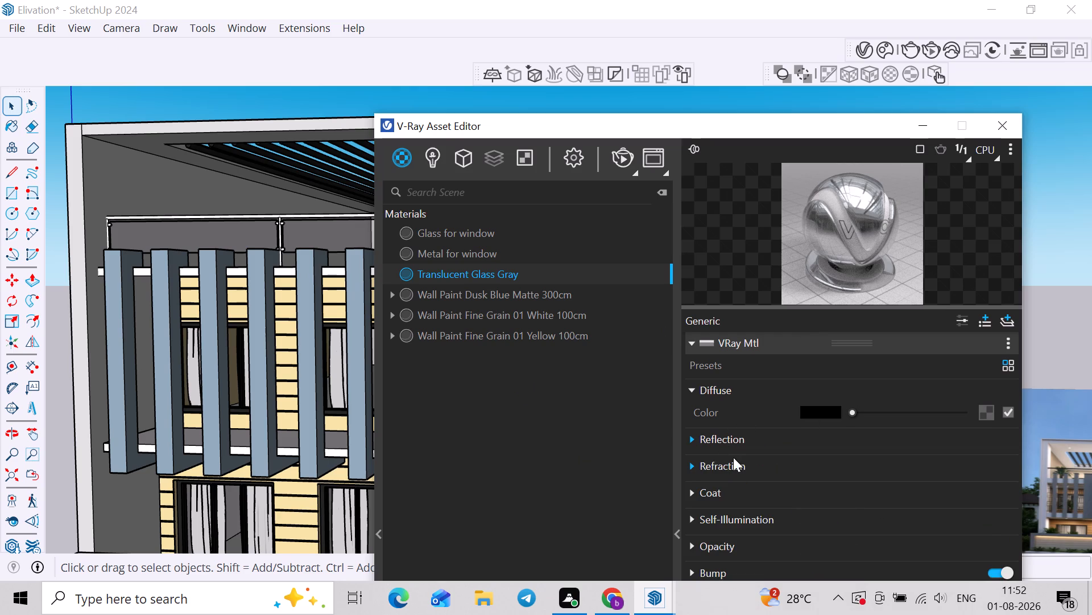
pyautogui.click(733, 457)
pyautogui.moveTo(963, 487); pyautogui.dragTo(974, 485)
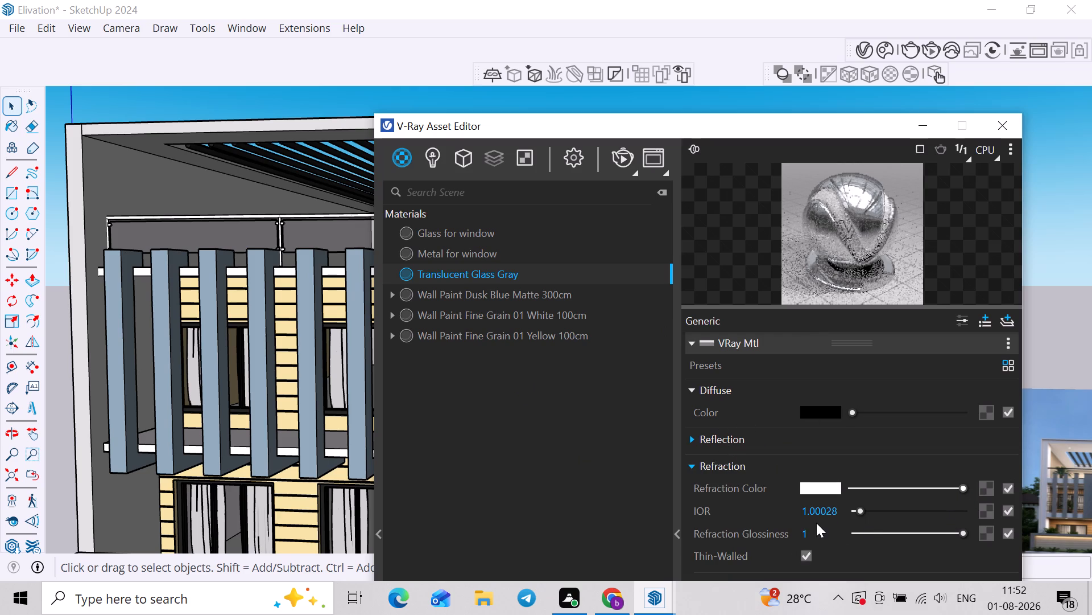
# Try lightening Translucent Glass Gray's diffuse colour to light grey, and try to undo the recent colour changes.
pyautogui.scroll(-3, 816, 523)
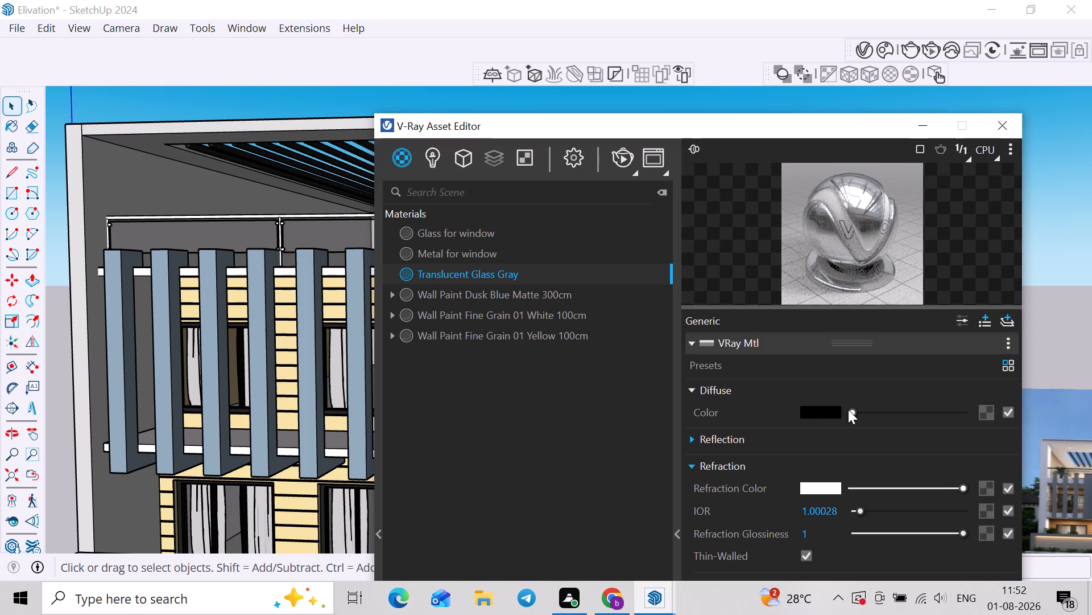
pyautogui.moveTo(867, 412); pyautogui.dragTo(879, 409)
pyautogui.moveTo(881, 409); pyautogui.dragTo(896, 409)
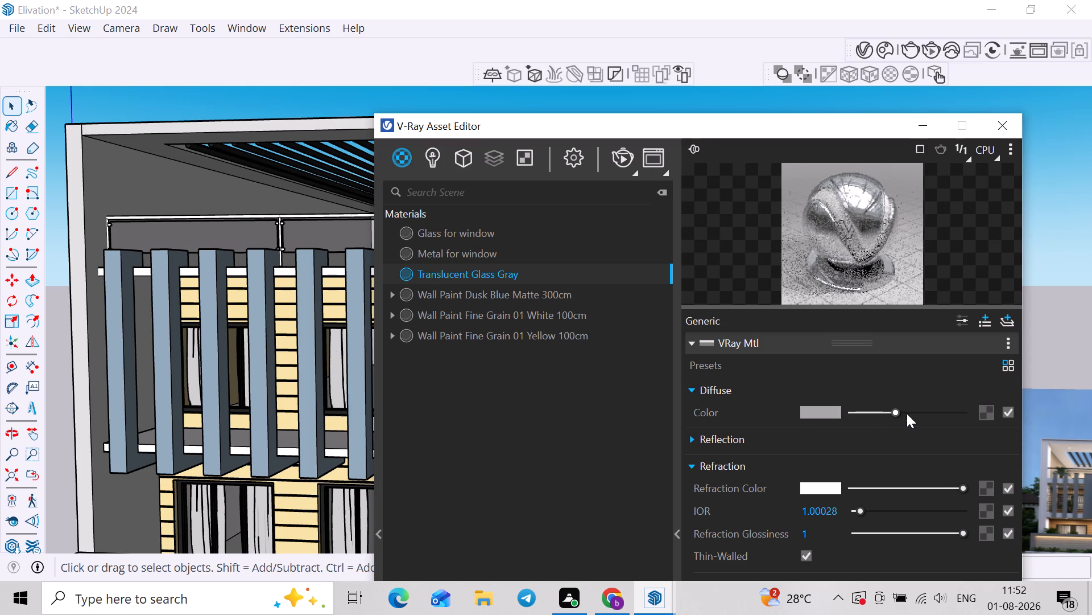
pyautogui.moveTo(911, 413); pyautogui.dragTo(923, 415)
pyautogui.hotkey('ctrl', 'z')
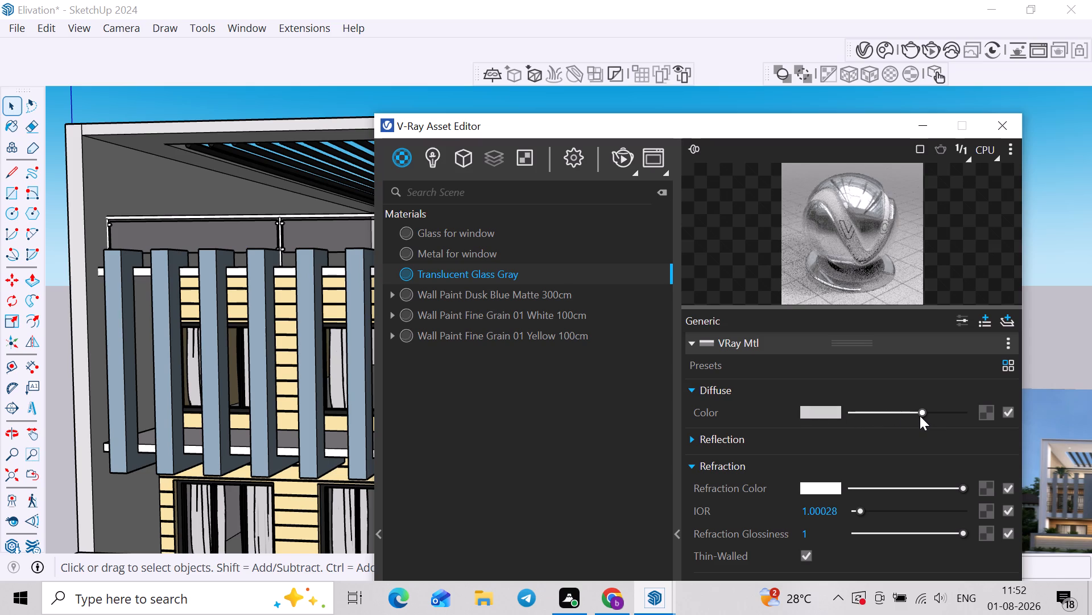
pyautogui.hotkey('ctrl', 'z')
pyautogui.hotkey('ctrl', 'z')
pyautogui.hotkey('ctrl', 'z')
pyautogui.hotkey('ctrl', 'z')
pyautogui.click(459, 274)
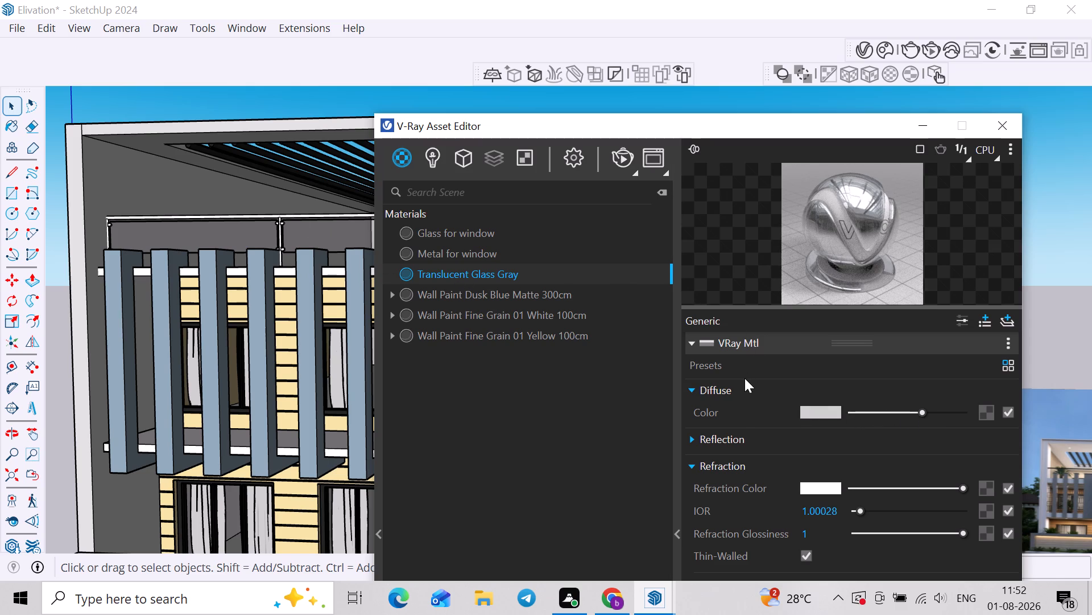
# Set both the diffuse colour and the refraction colour of Translucent Glass Gray to black.
pyautogui.moveTo(863, 409); pyautogui.dragTo(834, 420)
pyautogui.moveTo(867, 485); pyautogui.dragTo(803, 487)
pyautogui.scroll(-4, 832, 491)
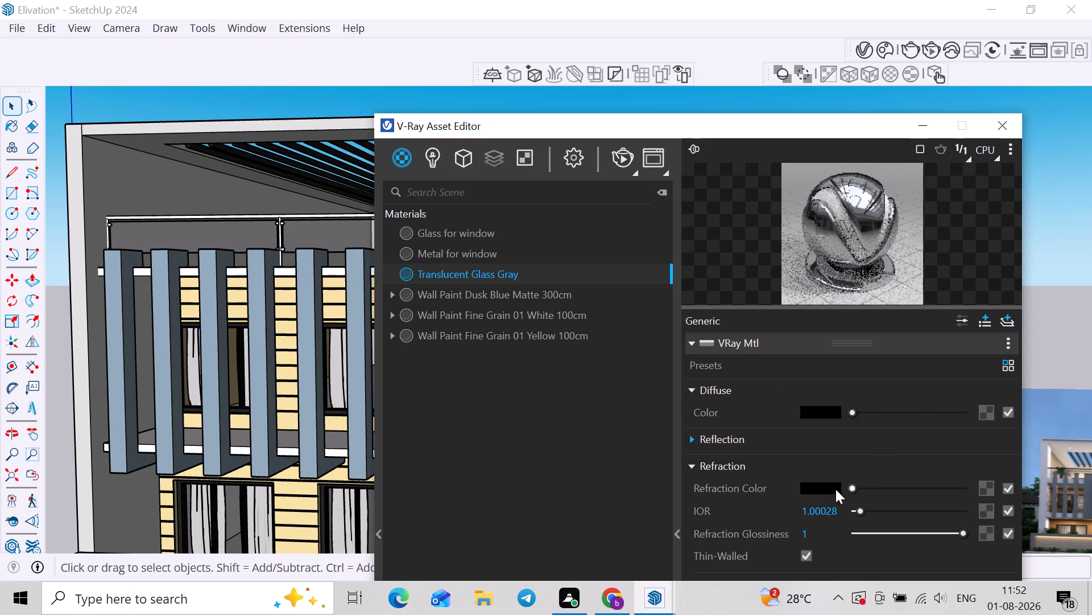
# Look through the VRay Mtl presets for Translucent Glass Gray and close the list without choosing one.
pyautogui.click(1006, 361)
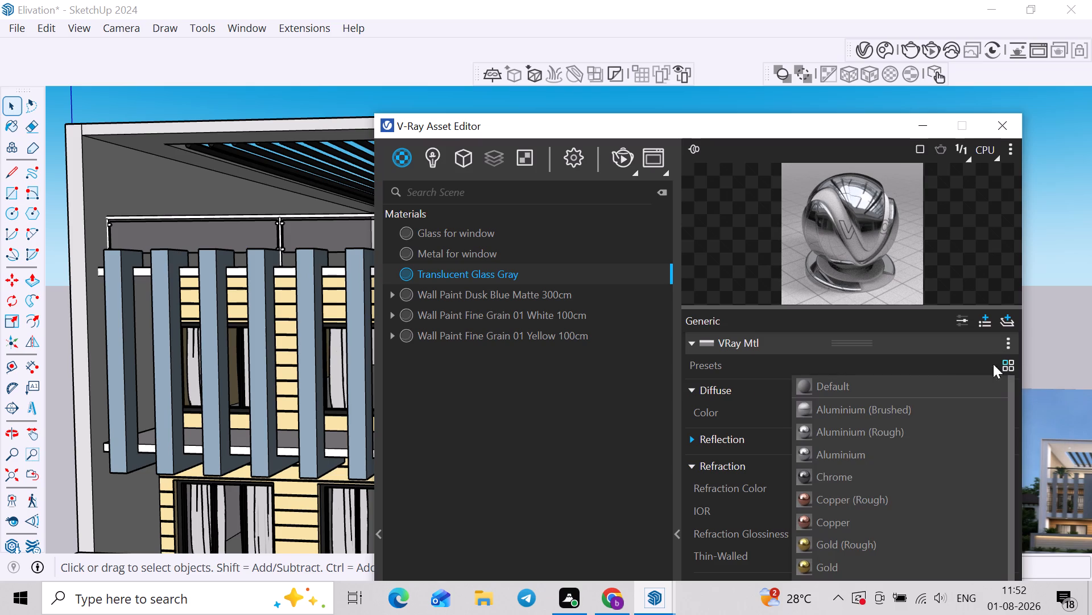
pyautogui.scroll(-7, 891, 419)
pyautogui.scroll(2, 889, 424)
pyautogui.scroll(-4, 889, 424)
pyautogui.scroll(-6, 854, 491)
pyautogui.scroll(5, 852, 534)
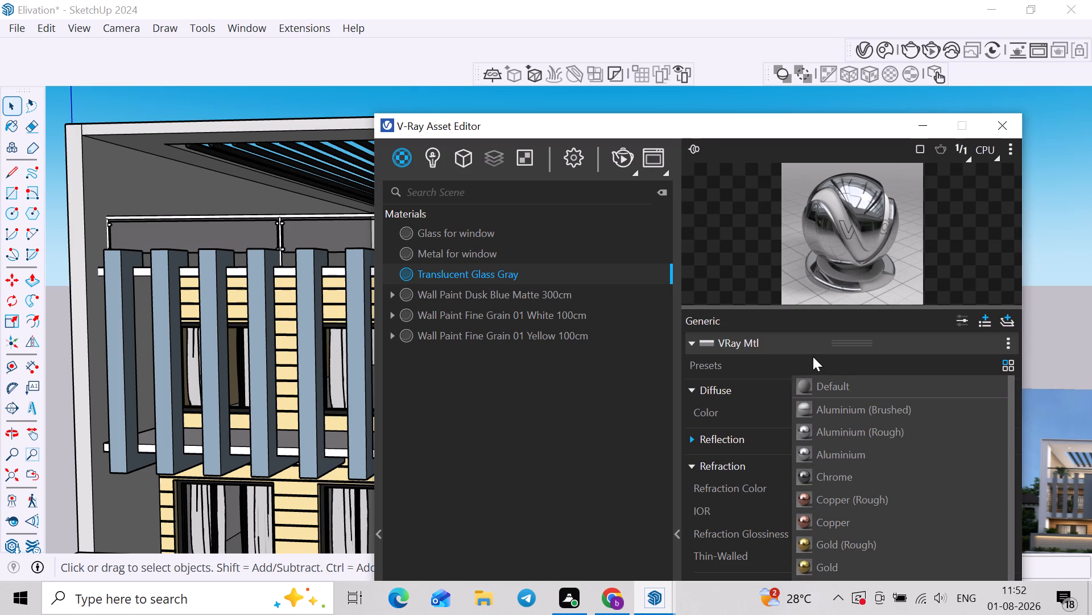
pyautogui.click(813, 356)
pyautogui.scroll(-6, 999, 431)
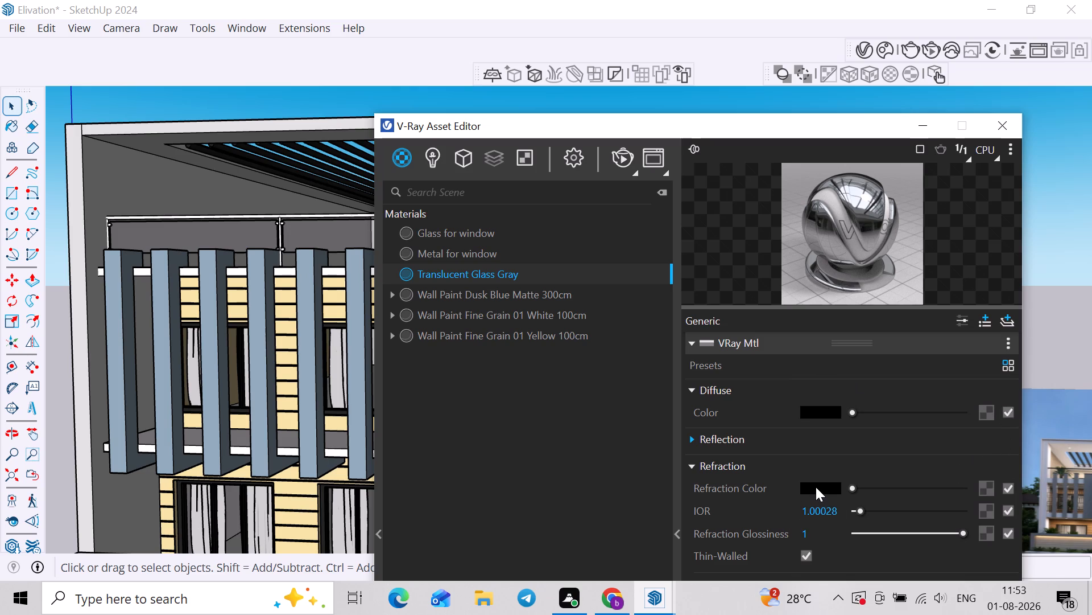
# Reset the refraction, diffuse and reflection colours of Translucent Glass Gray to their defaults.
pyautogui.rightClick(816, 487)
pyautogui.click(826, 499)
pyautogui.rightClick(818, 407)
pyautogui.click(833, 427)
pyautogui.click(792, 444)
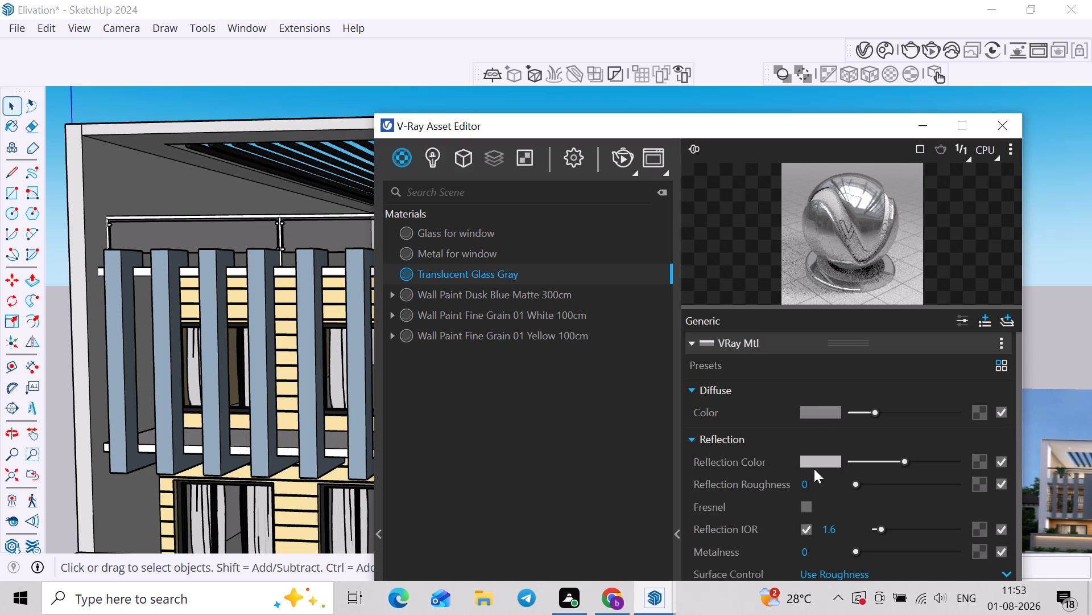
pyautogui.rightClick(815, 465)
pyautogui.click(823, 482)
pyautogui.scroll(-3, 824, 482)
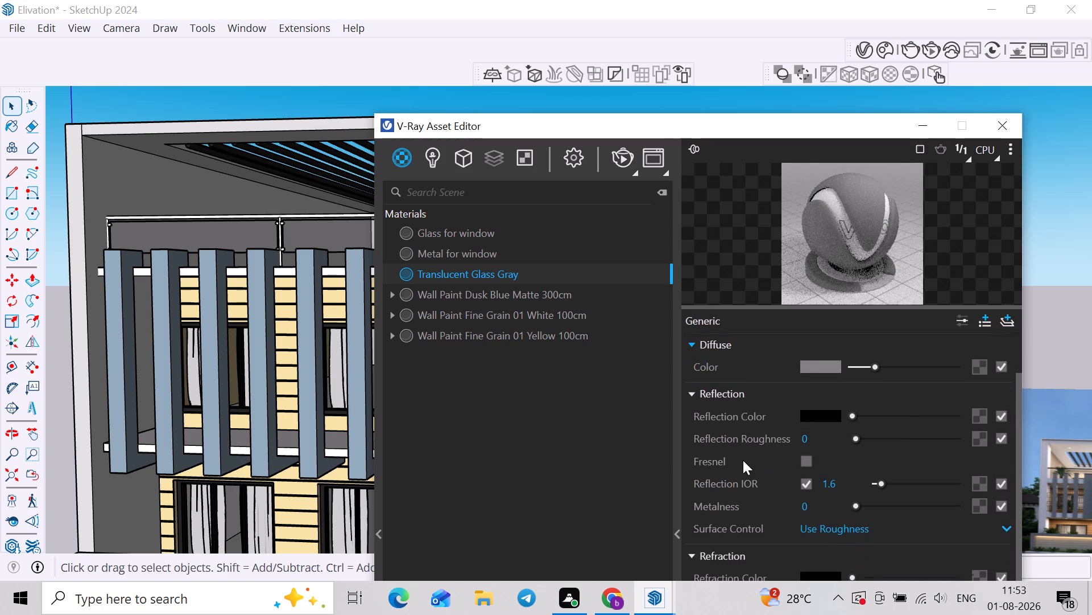
# Set Translucent Glass Gray's diffuse colour to black and raise its reflection colour to a light grey.
pyautogui.scroll(-2, 720, 452)
pyautogui.scroll(1, 838, 396)
pyautogui.moveTo(866, 415); pyautogui.dragTo(829, 420)
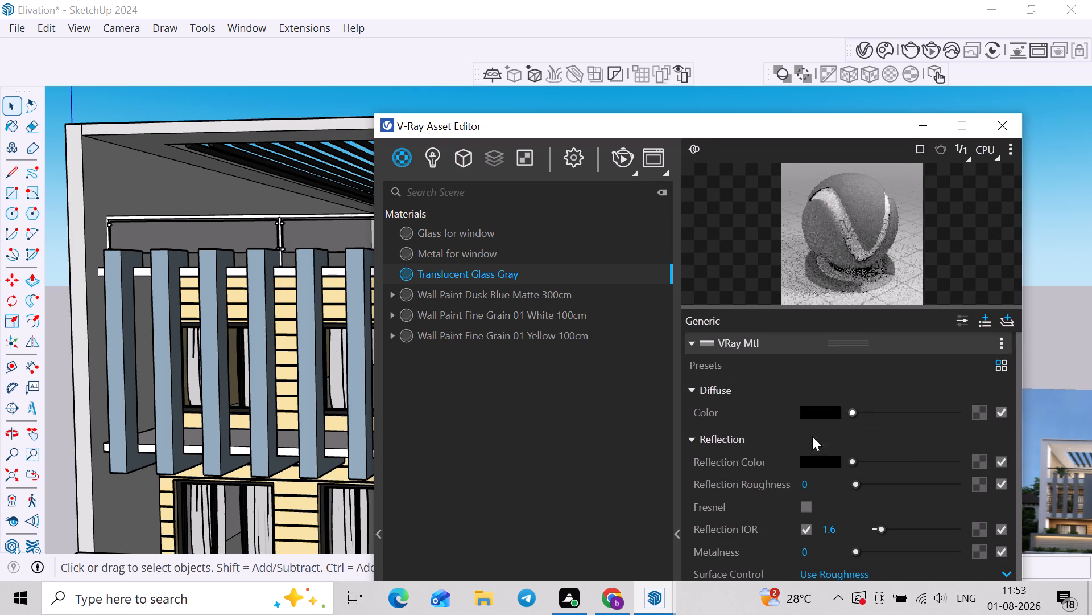
pyautogui.moveTo(883, 461); pyautogui.dragTo(918, 461)
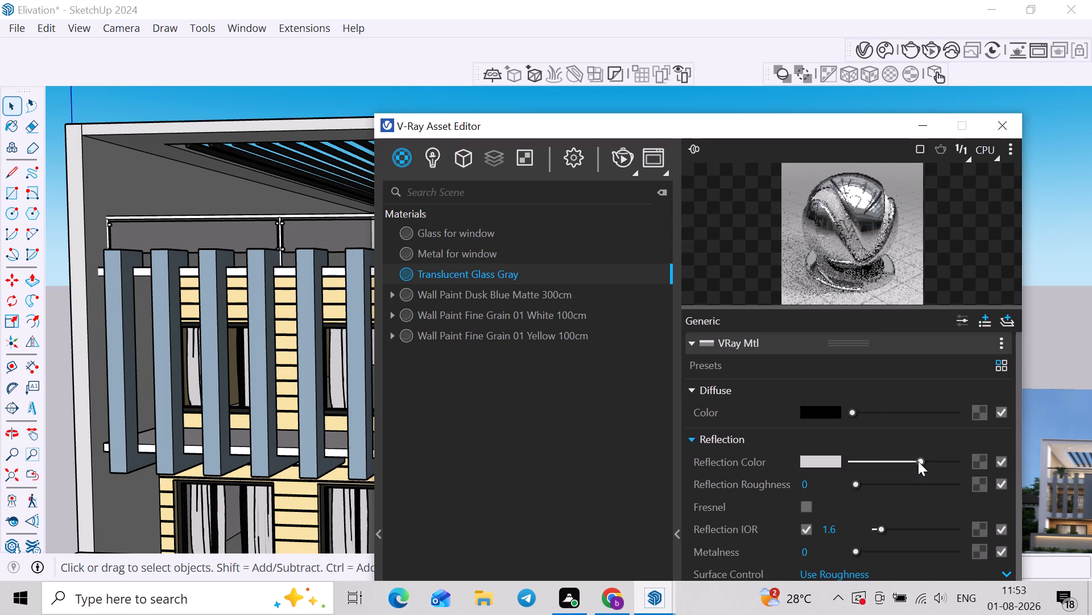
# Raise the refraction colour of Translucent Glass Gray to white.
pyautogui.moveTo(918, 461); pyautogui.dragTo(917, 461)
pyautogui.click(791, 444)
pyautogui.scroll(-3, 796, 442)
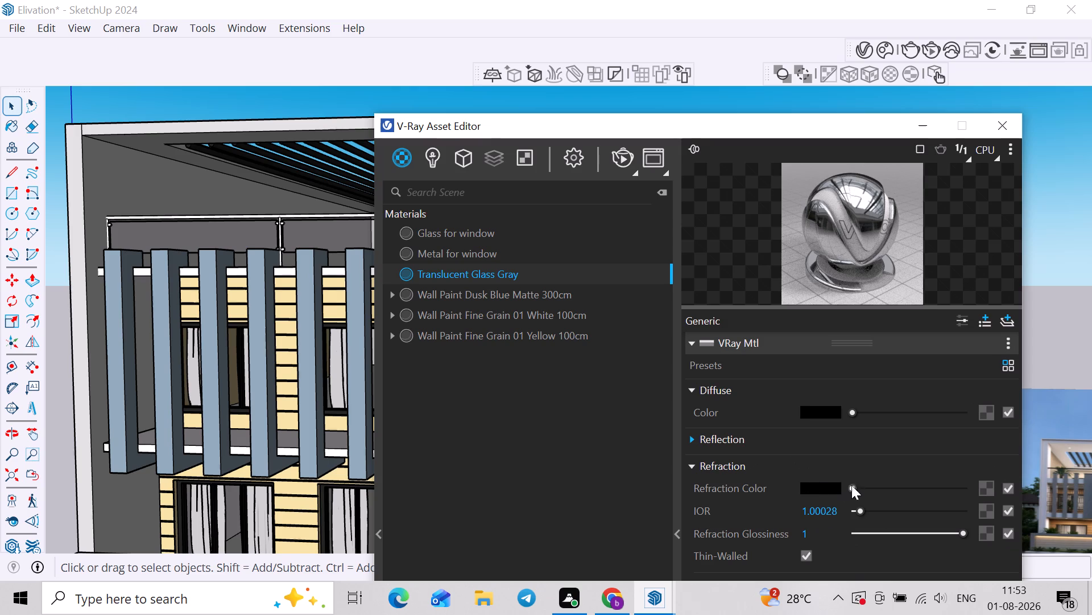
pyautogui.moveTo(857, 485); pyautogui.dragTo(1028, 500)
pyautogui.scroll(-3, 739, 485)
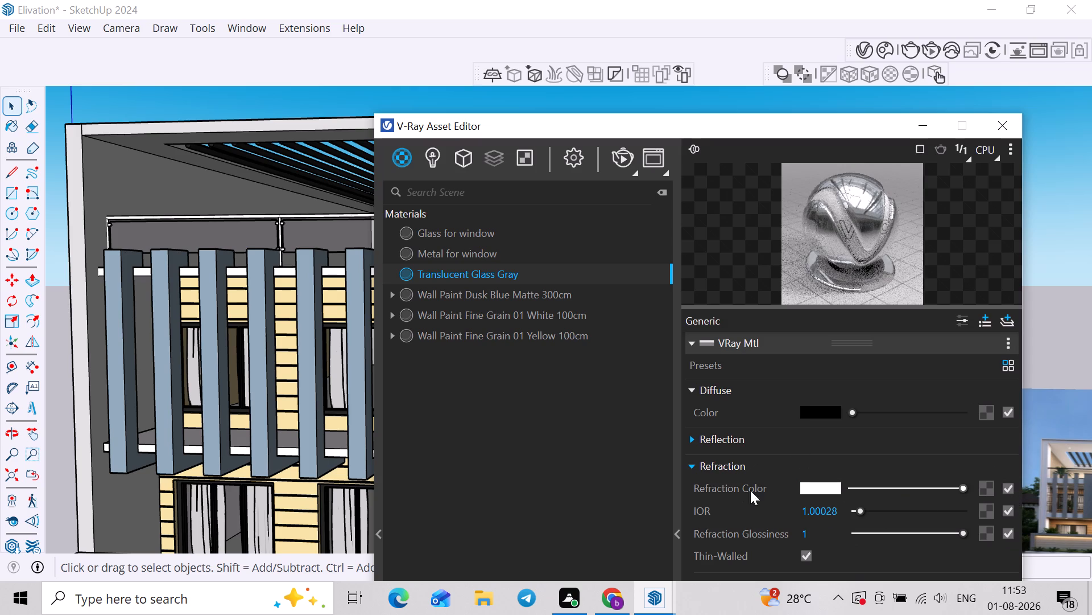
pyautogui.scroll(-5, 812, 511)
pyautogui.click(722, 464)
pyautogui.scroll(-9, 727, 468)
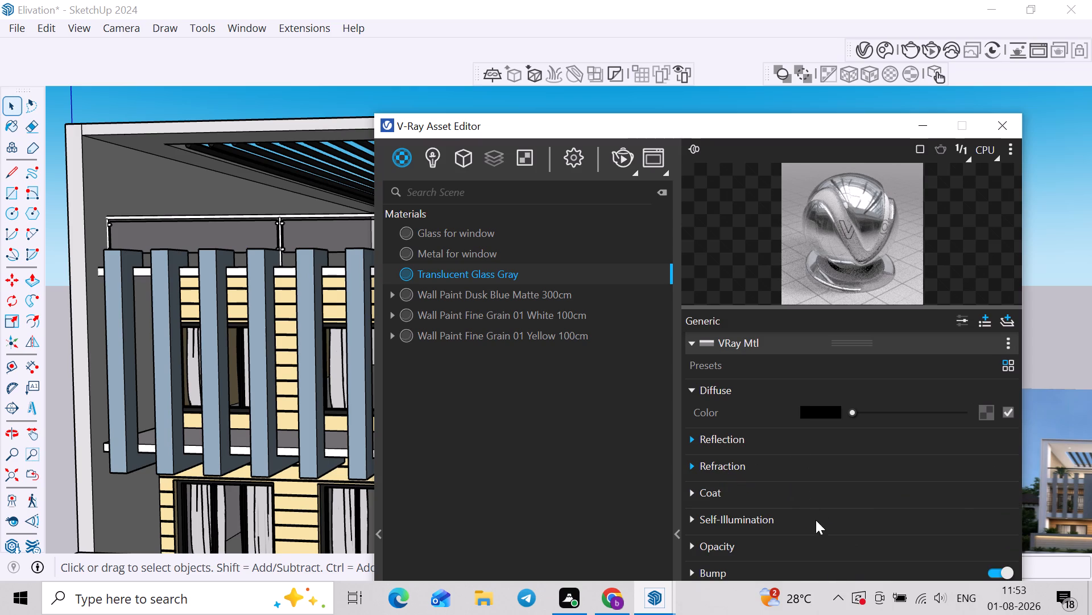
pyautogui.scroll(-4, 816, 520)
# Delete the Translucent Glass Gray material from the scene.
pyautogui.moveTo(729, 127); pyautogui.dragTo(707, 14)
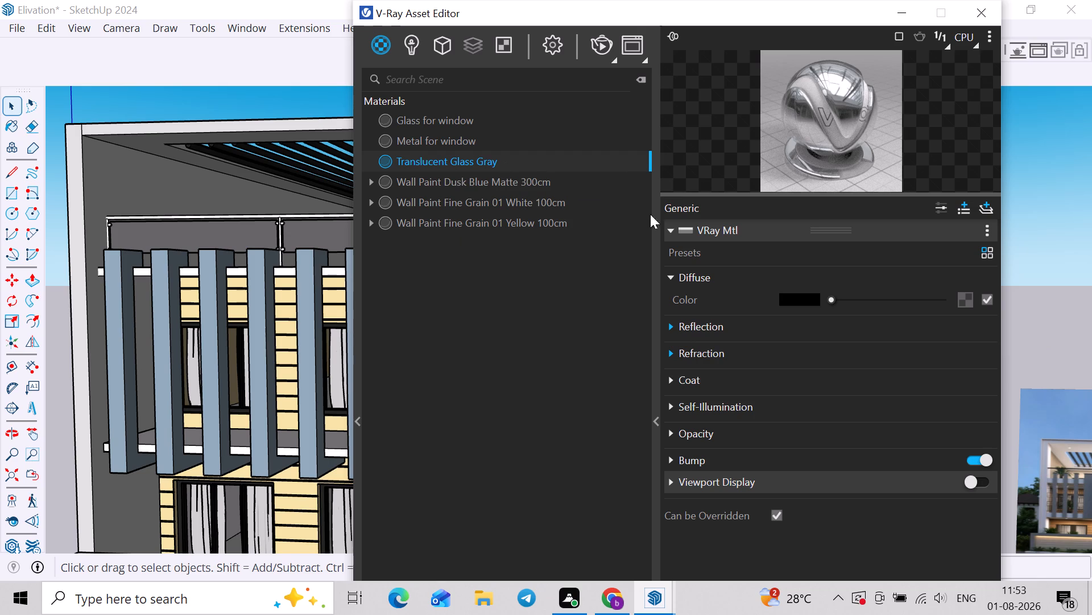
pyautogui.scroll(-3, 791, 536)
pyautogui.scroll(-1, 729, 532)
pyautogui.moveTo(737, 11); pyautogui.dragTo(822, 0)
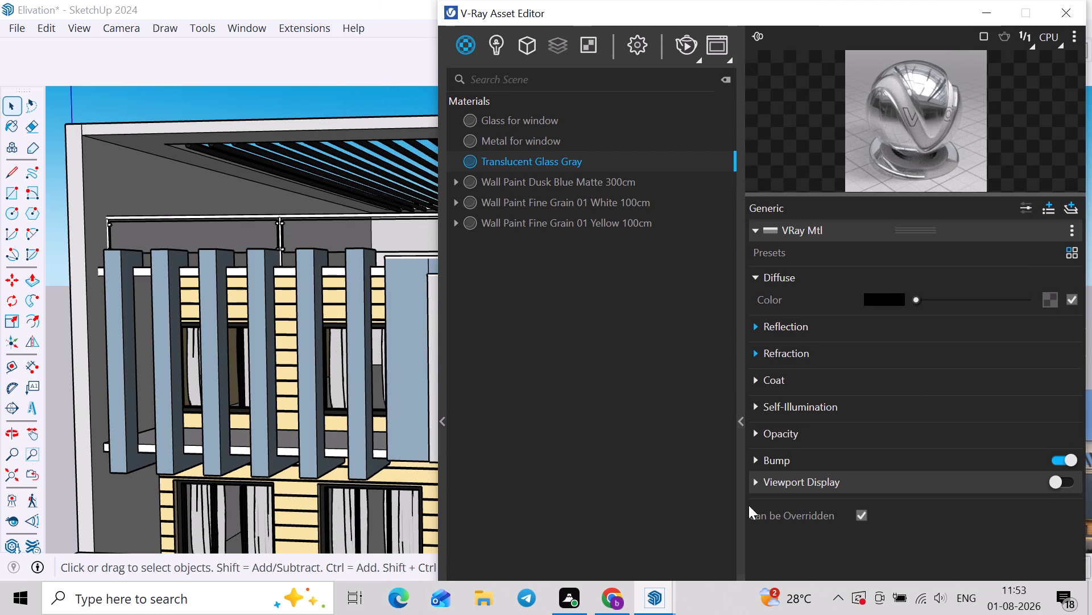
pyautogui.moveTo(771, 0); pyautogui.dragTo(750, 281)
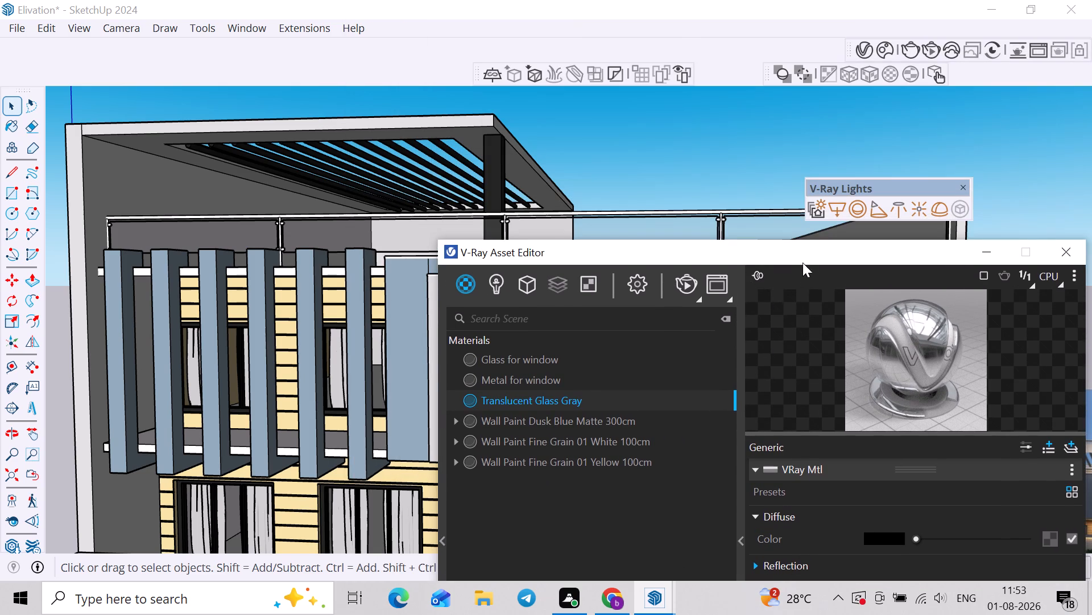
pyautogui.moveTo(805, 258); pyautogui.dragTo(822, 15)
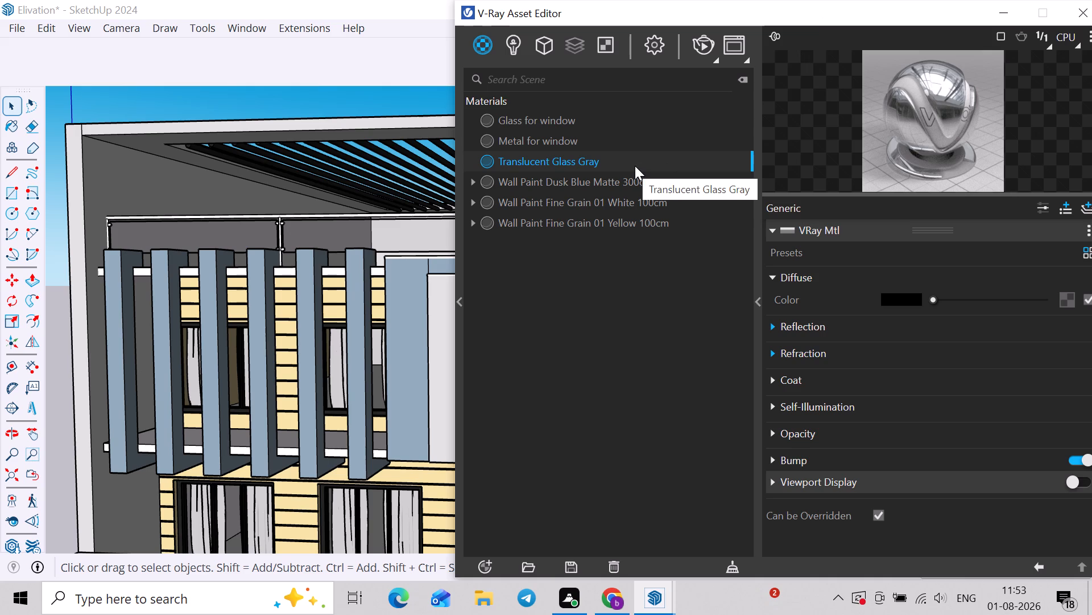
pyautogui.press('Delete')
pyautogui.click(603, 285)
pyautogui.click(591, 295)
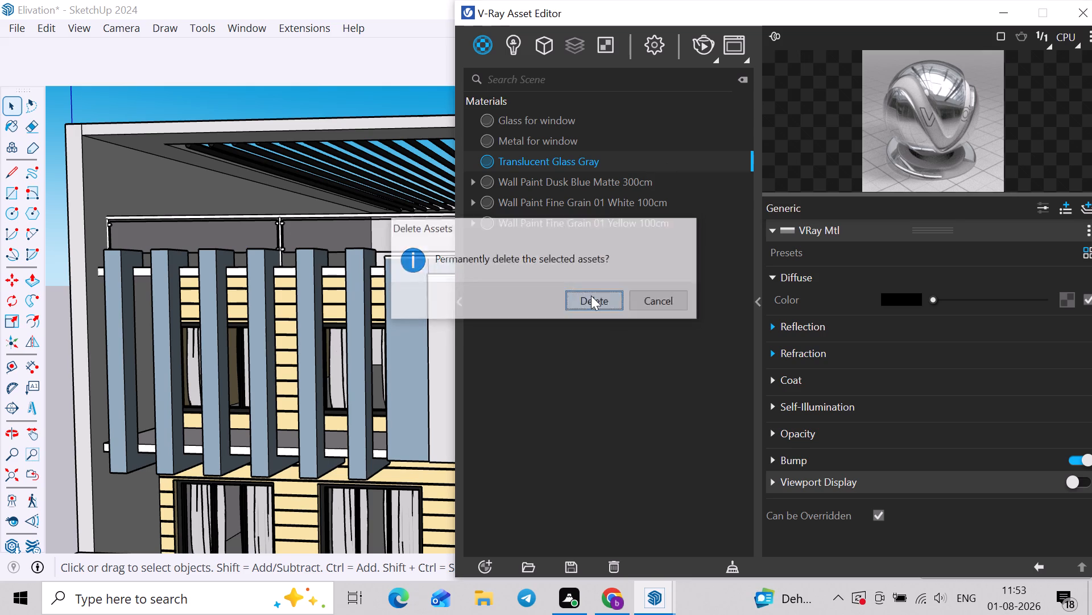
# Create a new Generic material and name it Glass balcony.
pyautogui.rightClick(488, 53)
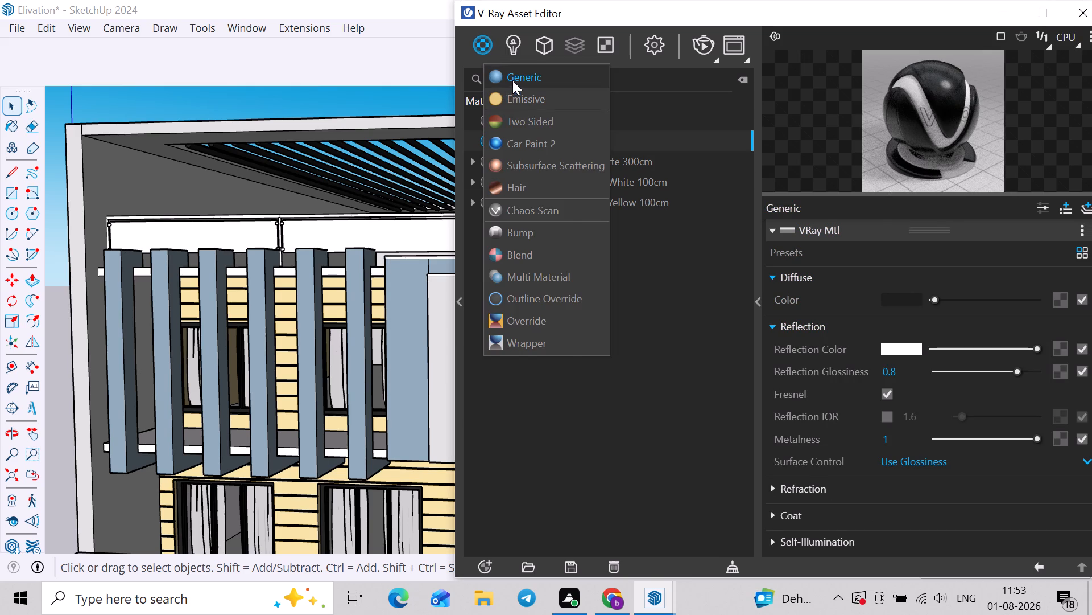
pyautogui.click(512, 80)
pyautogui.tripleClick(558, 125)
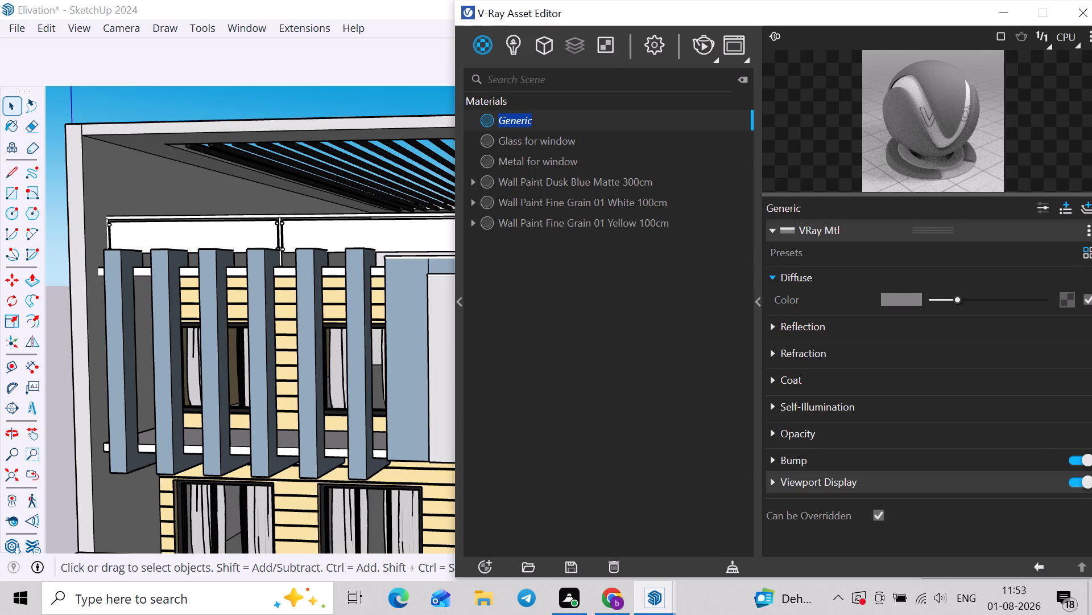
pyautogui.write('Glass balcony')
pyautogui.press('Return')
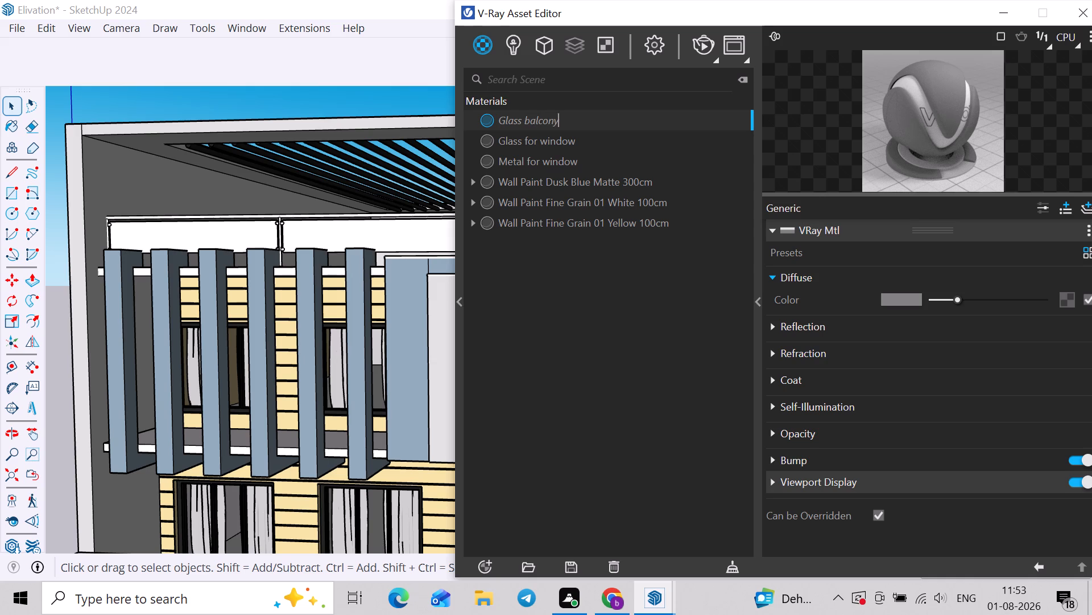
# Give Glass balcony a black diffuse colour, a partly raised reflection colour and a white refraction colour.
pyautogui.moveTo(953, 296); pyautogui.dragTo(899, 302)
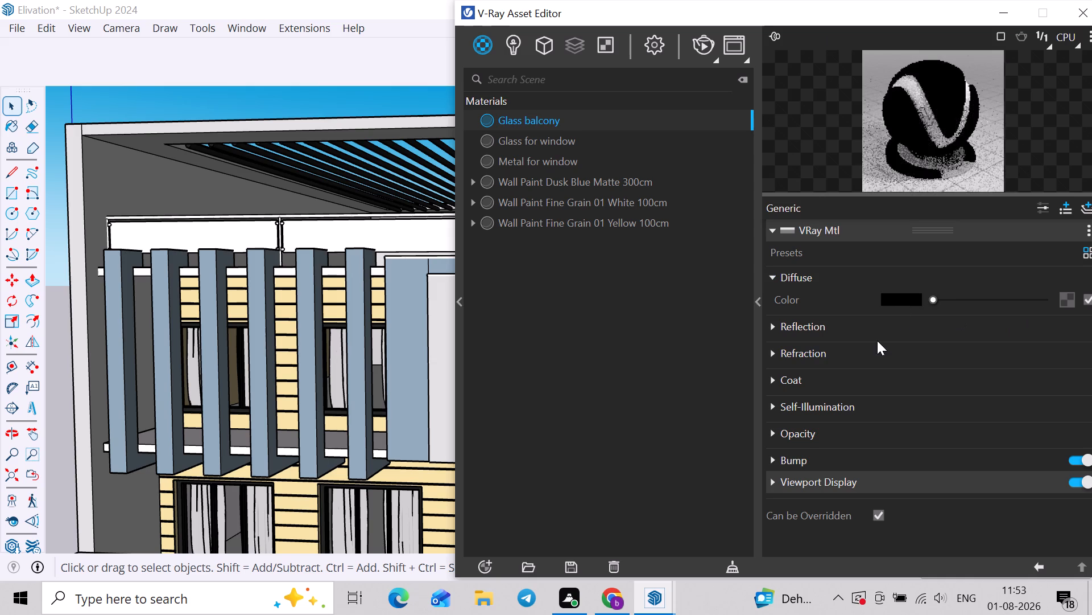
pyautogui.click(877, 337)
pyautogui.click(991, 349)
pyautogui.click(858, 334)
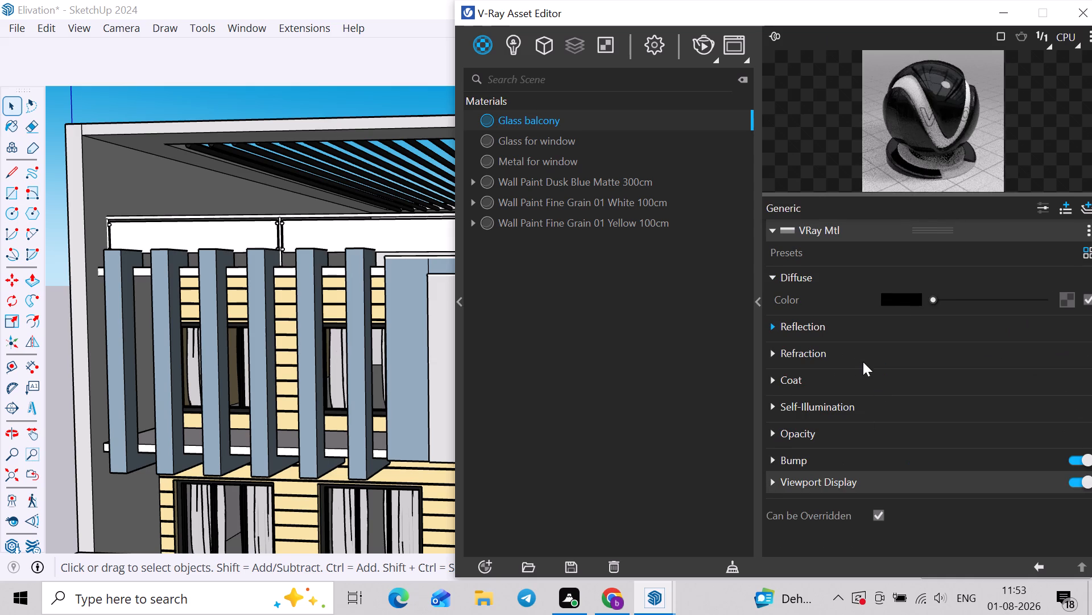
pyautogui.click(867, 350)
pyautogui.moveTo(948, 375); pyautogui.dragTo(1087, 376)
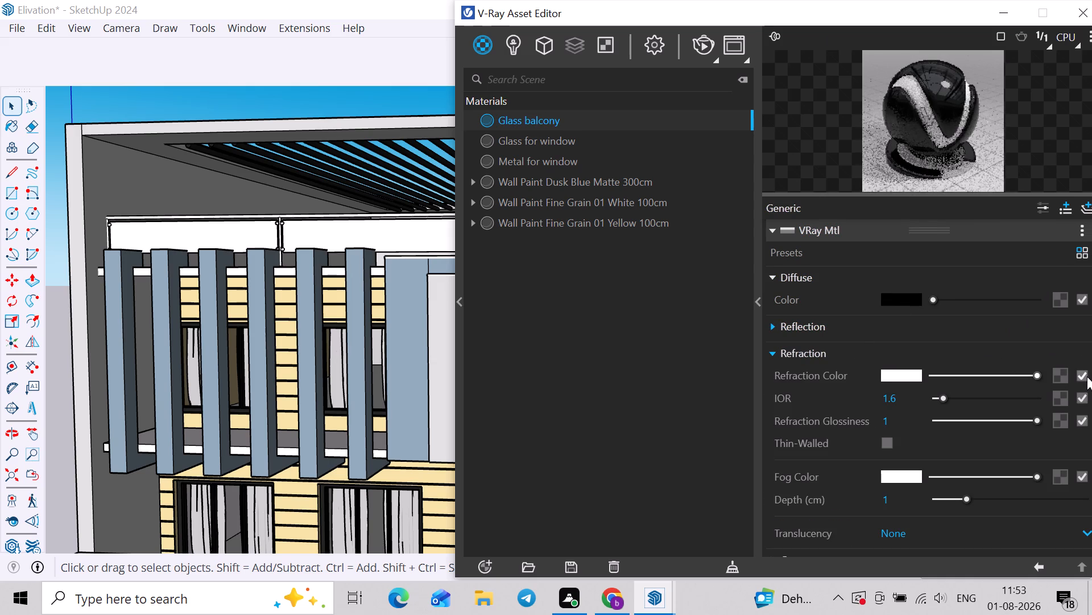
pyautogui.moveTo(904, 419); pyautogui.dragTo(867, 424)
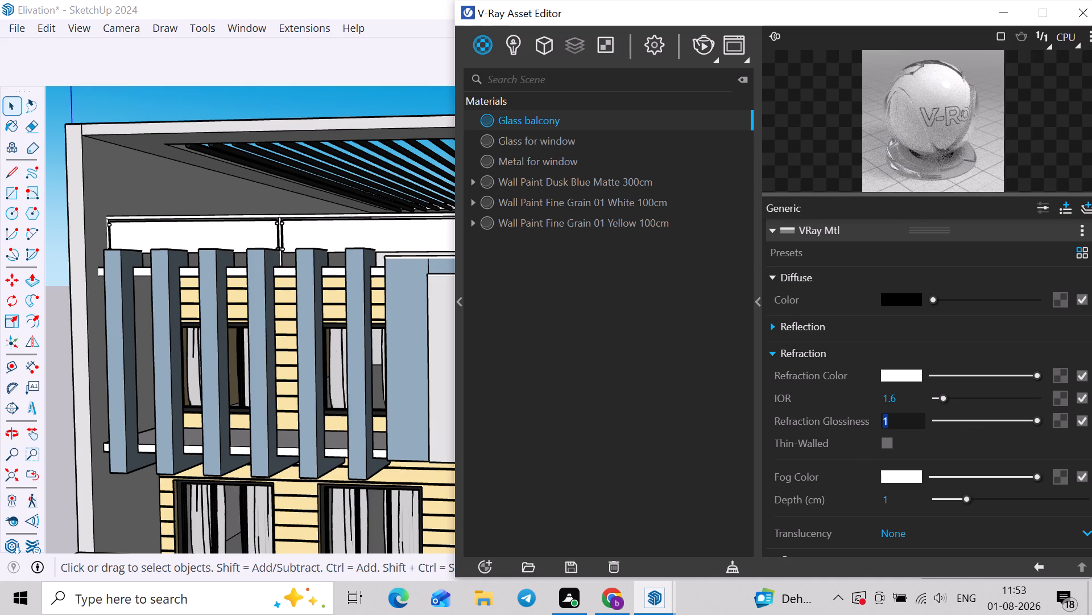
pyautogui.scroll(-2, 542, 216)
pyautogui.scroll(-3, 333, 208)
# Isolate the upper balcony railing group from the rest of the house model.
pyautogui.keyDown('shift'); pyautogui.moveTo(378, 262); pyautogui.dragTo(331, 302, button='middle'); pyautogui.keyUp('shift')
pyautogui.scroll(4, 349, 259)
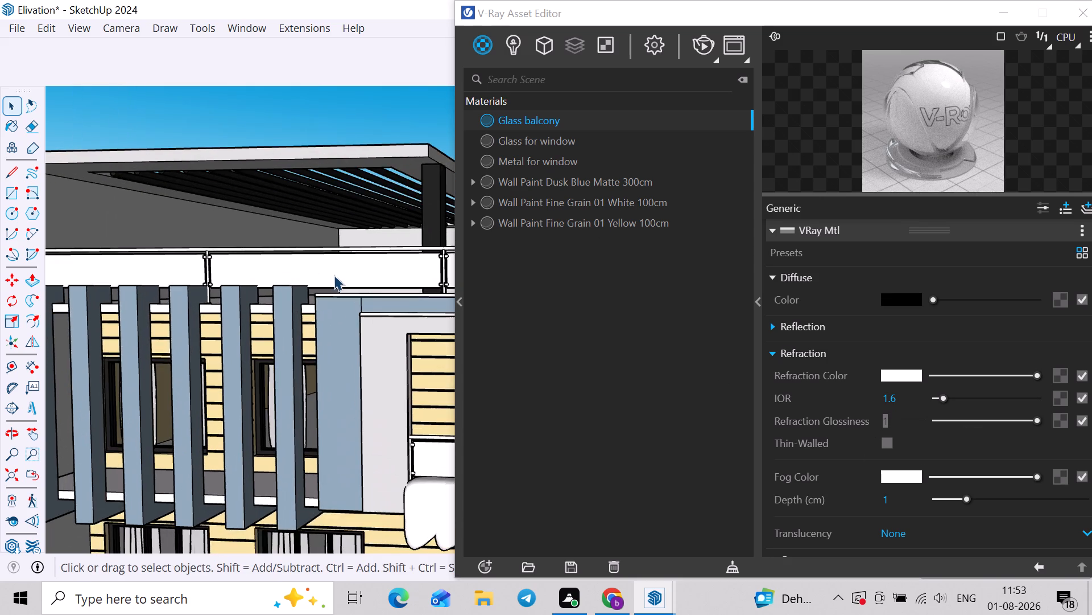
pyautogui.doubleClick(344, 263)
pyautogui.scroll(4, 342, 264)
pyautogui.click(345, 266)
pyautogui.moveTo(356, 282); pyautogui.dragTo(381, 290, button='middle')
pyautogui.scroll(-8, 382, 287)
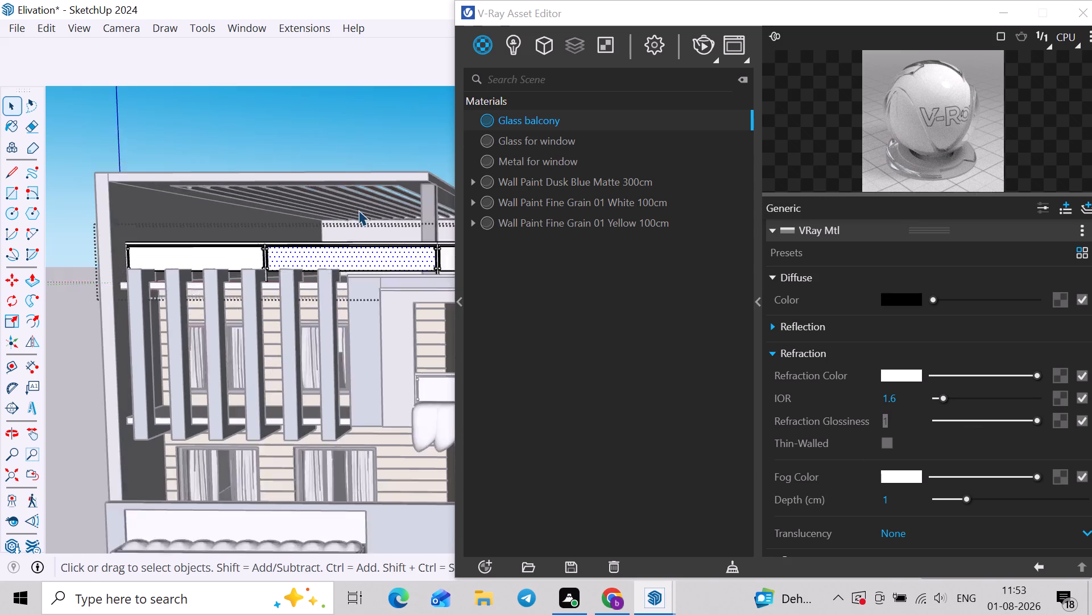
pyautogui.click(365, 114)
pyautogui.click(330, 262)
pyautogui.rightClick(346, 249)
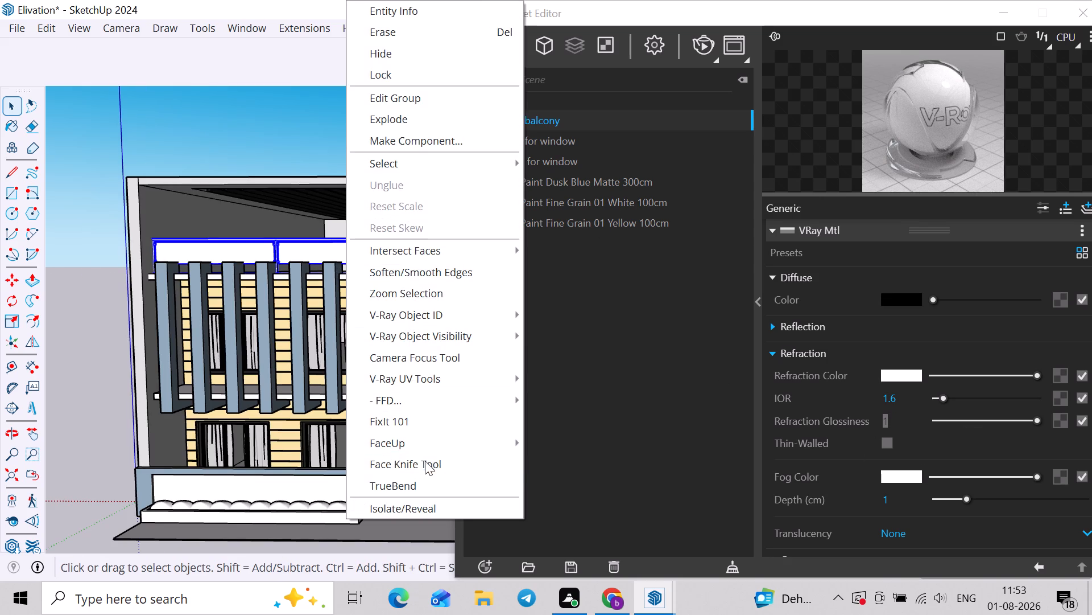
pyautogui.click(400, 503)
# Inside the railing group, apply the Glass balcony material to both sides of the end glass panel.
pyautogui.moveTo(299, 305); pyautogui.dragTo(366, 349, button='middle')
pyautogui.scroll(7, 202, 249)
pyautogui.doubleClick(223, 273)
pyautogui.moveTo(234, 276); pyautogui.dragTo(238, 192, button='middle')
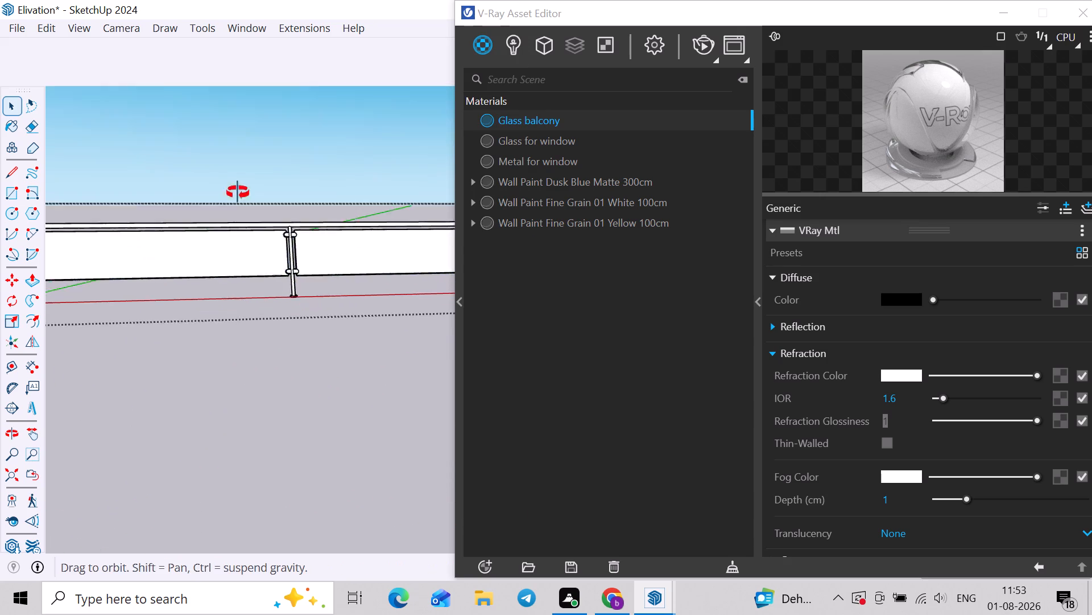
pyautogui.moveTo(238, 192); pyautogui.dragTo(238, 194, button='middle')
pyautogui.scroll(4, 232, 240)
pyautogui.keyDown('shift'); pyautogui.moveTo(244, 236); pyautogui.dragTo(300, 335, button='middle'); pyautogui.keyUp('shift')
pyautogui.scroll(3, 307, 269)
pyautogui.doubleClick(318, 315)
pyautogui.scroll(-4, 318, 315)
pyautogui.moveTo(337, 305); pyautogui.dragTo(298, 331, button='middle')
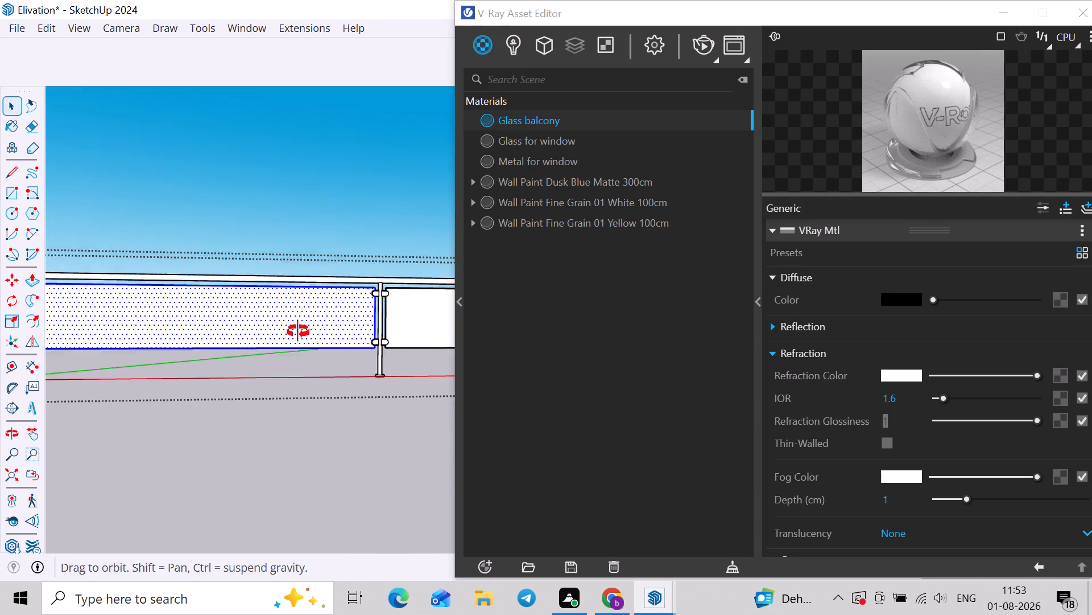
pyautogui.moveTo(298, 331); pyautogui.dragTo(154, 348, button='middle')
pyautogui.scroll(7, 255, 290)
pyautogui.moveTo(242, 293); pyautogui.dragTo(255, 290, button='middle')
pyautogui.scroll(-3, 308, 293)
pyautogui.moveTo(336, 290); pyautogui.dragTo(134, 322, button='middle')
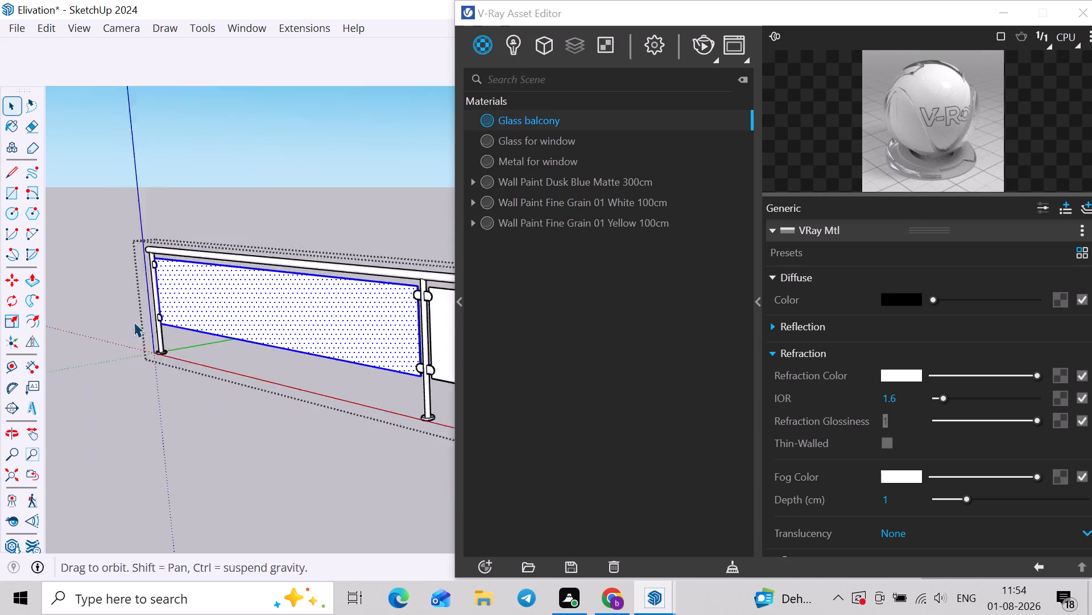
pyautogui.moveTo(134, 322); pyautogui.dragTo(134, 322, button='middle')
pyautogui.moveTo(208, 314); pyautogui.dragTo(71, 314, button='middle')
pyautogui.moveTo(203, 306); pyautogui.dragTo(155, 324, button='middle')
pyautogui.scroll(3, 355, 295)
pyautogui.keyDown('shift'); pyautogui.doubleClick(327, 223); pyautogui.keyUp('shift')
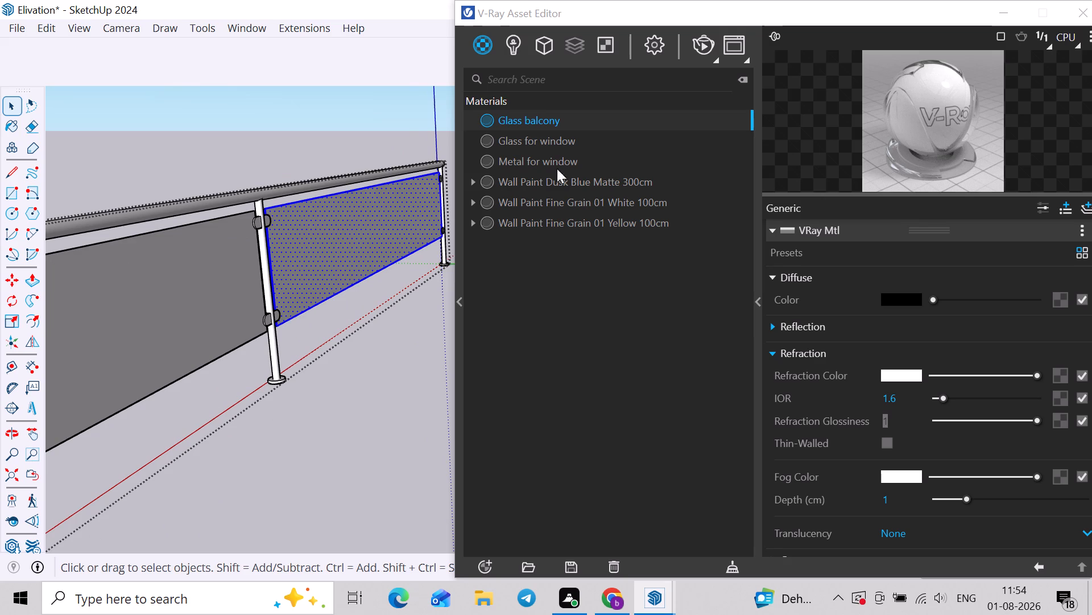
pyautogui.rightClick(553, 118)
pyautogui.click(576, 154)
pyautogui.click(323, 150)
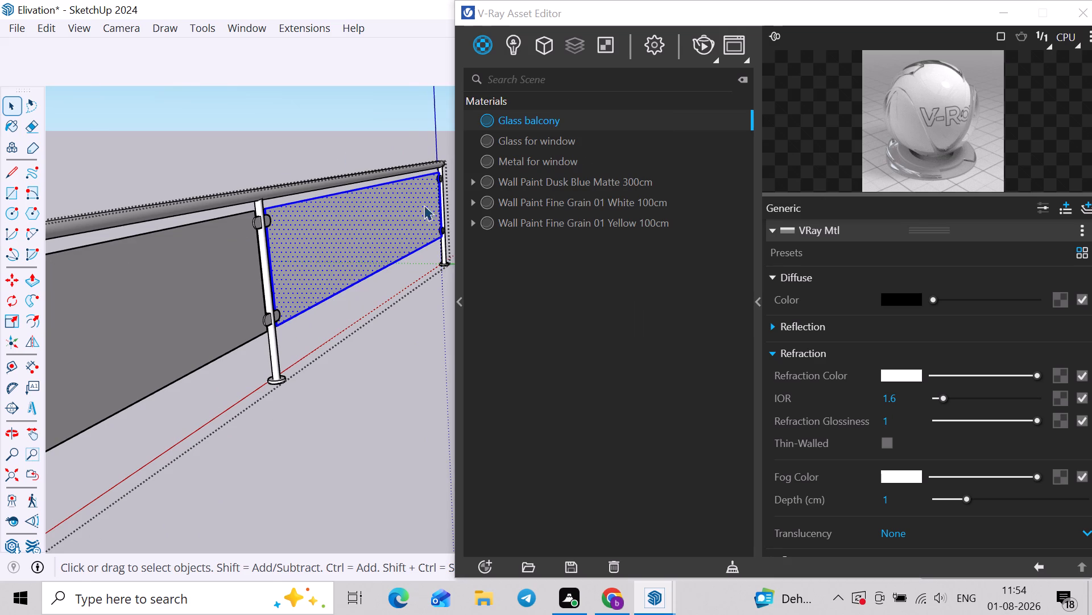
# Apply the Glass balcony material to both sides of all the remaining glass panels along the railing.
pyautogui.moveTo(344, 222); pyautogui.dragTo(146, 188, button='middle')
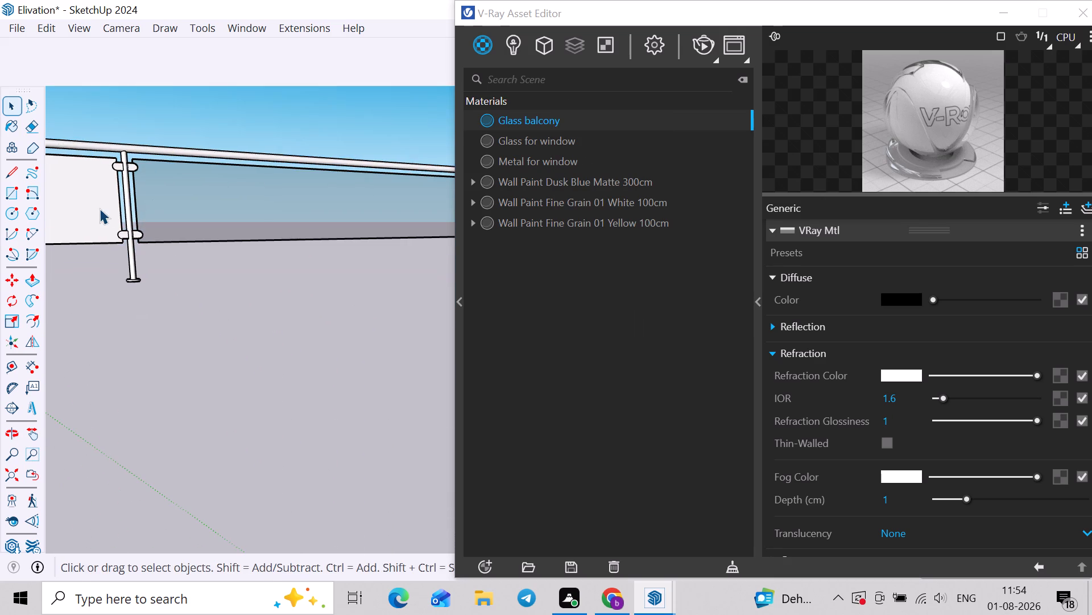
pyautogui.doubleClick(100, 208)
pyautogui.keyDown('shift'); pyautogui.moveTo(98, 208); pyautogui.dragTo(461, 217, button='middle'); pyautogui.keyUp('shift')
pyautogui.scroll(1, 293, 214)
pyautogui.doubleClick(297, 212)
pyautogui.scroll(-5, 297, 212)
pyautogui.moveTo(254, 218); pyautogui.dragTo(480, 251, button='middle')
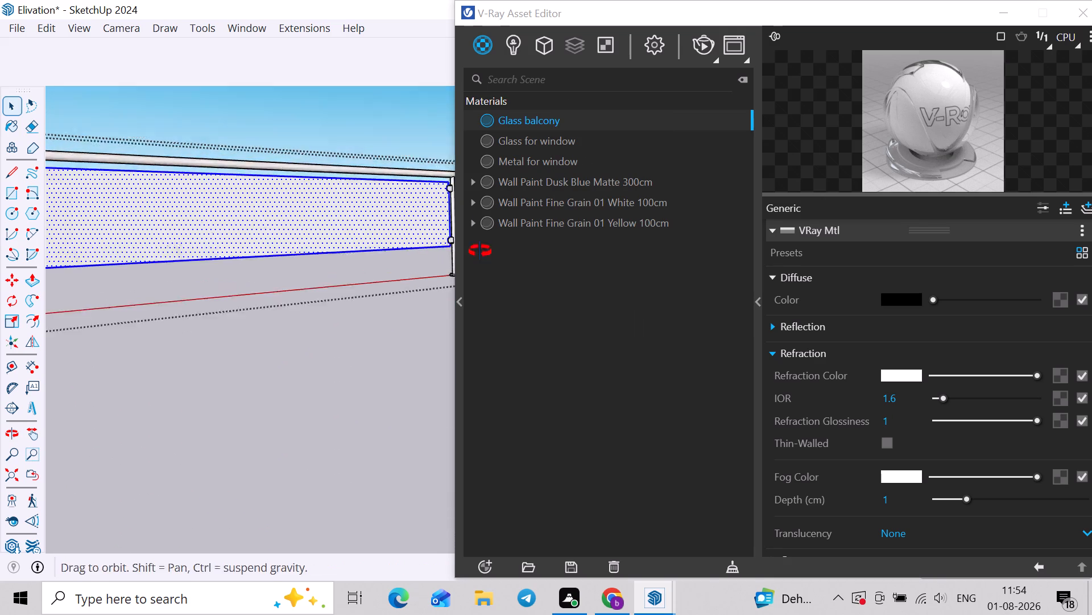
pyautogui.moveTo(480, 251); pyautogui.dragTo(564, 264, button='middle')
pyautogui.scroll(-10, 446, 277)
pyautogui.moveTo(377, 284); pyautogui.dragTo(101, 229, button='middle')
pyautogui.scroll(-4, 128, 248)
pyautogui.keyDown('shift'); pyautogui.moveTo(199, 293); pyautogui.dragTo(299, 285, button='middle'); pyautogui.keyUp('shift')
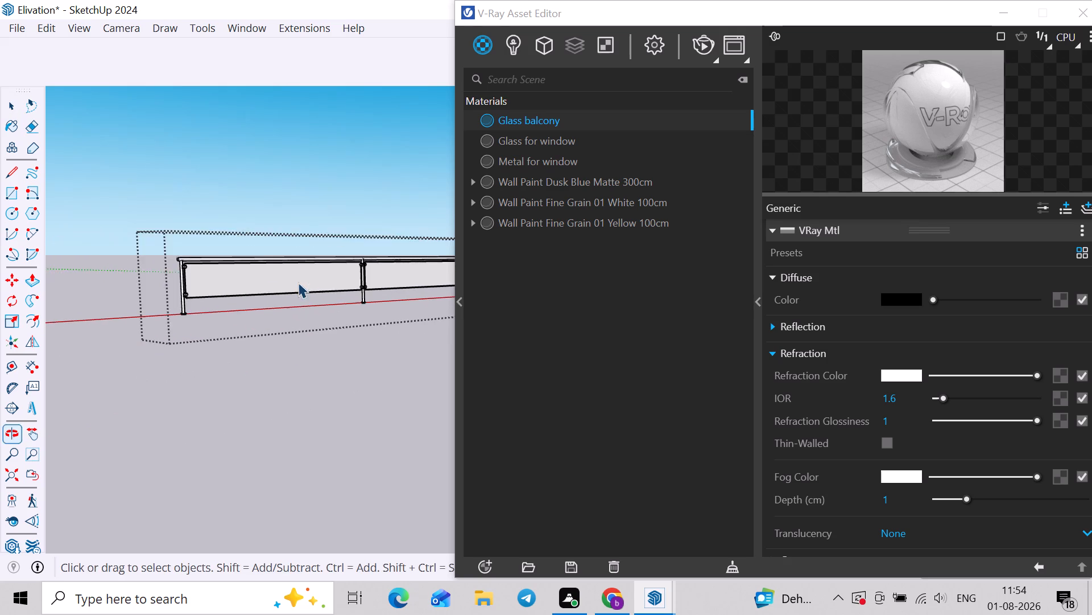
pyautogui.moveTo(297, 285); pyautogui.dragTo(171, 295, button='middle')
pyautogui.scroll(3, 332, 297)
pyautogui.keyDown('shift'); pyautogui.doubleClick(411, 265); pyautogui.keyUp('shift')
pyautogui.keyDown('shift'); pyautogui.doubleClick(281, 275); pyautogui.keyUp('shift')
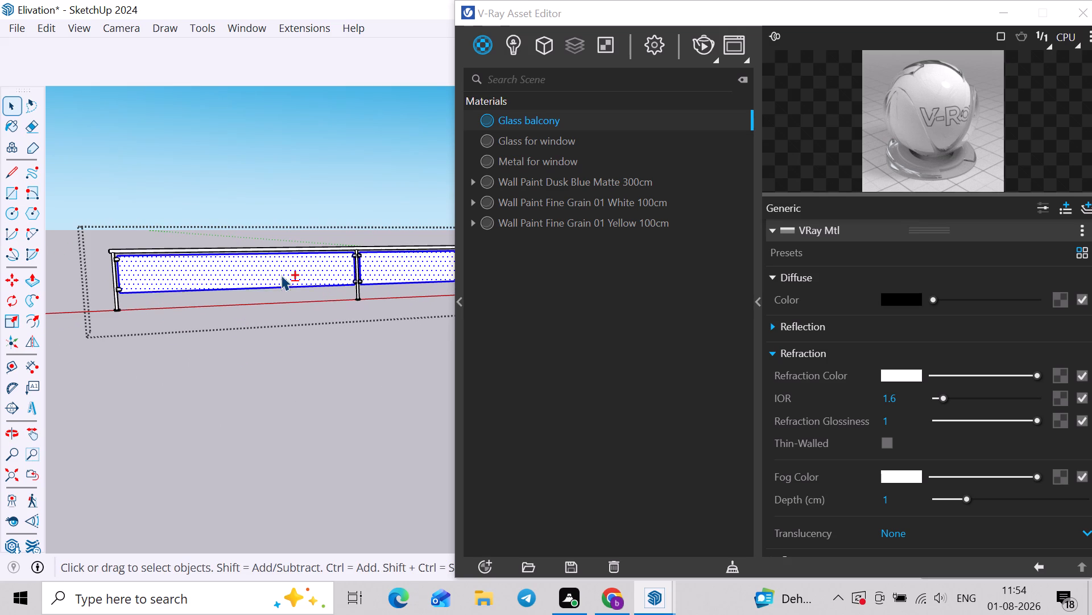
pyautogui.moveTo(203, 288); pyautogui.dragTo(713, 380, button='middle')
pyautogui.scroll(-3, 228, 347)
pyautogui.moveTo(222, 344); pyautogui.dragTo(402, 331, button='middle')
pyautogui.keyDown('shift'); pyautogui.moveTo(272, 288); pyautogui.dragTo(185, 313, button='middle'); pyautogui.keyUp('shift')
pyautogui.keyDown('shift'); pyautogui.scroll(3, 303, 343); pyautogui.keyUp('shift')
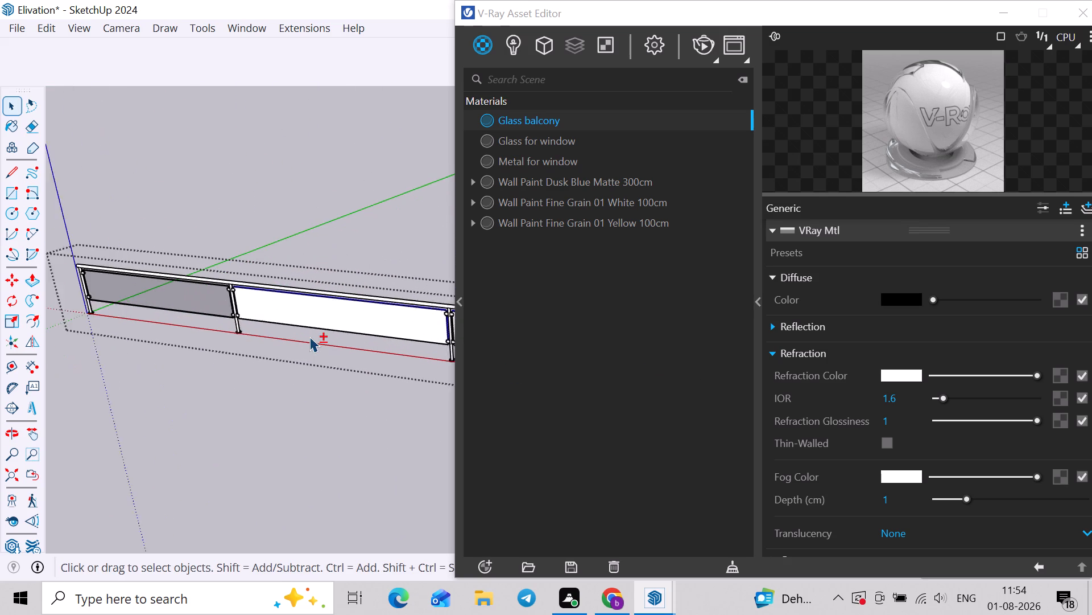
pyautogui.keyDown('shift'); pyautogui.scroll(2, 309, 337); pyautogui.keyUp('shift')
pyautogui.keyDown('shift'); pyautogui.doubleClick(327, 314); pyautogui.keyUp('shift')
pyautogui.keyDown('shift'); pyautogui.moveTo(344, 324); pyautogui.dragTo(131, 278, button='middle'); pyautogui.keyUp('shift')
pyautogui.keyDown('shift'); pyautogui.doubleClick(314, 300); pyautogui.keyUp('shift')
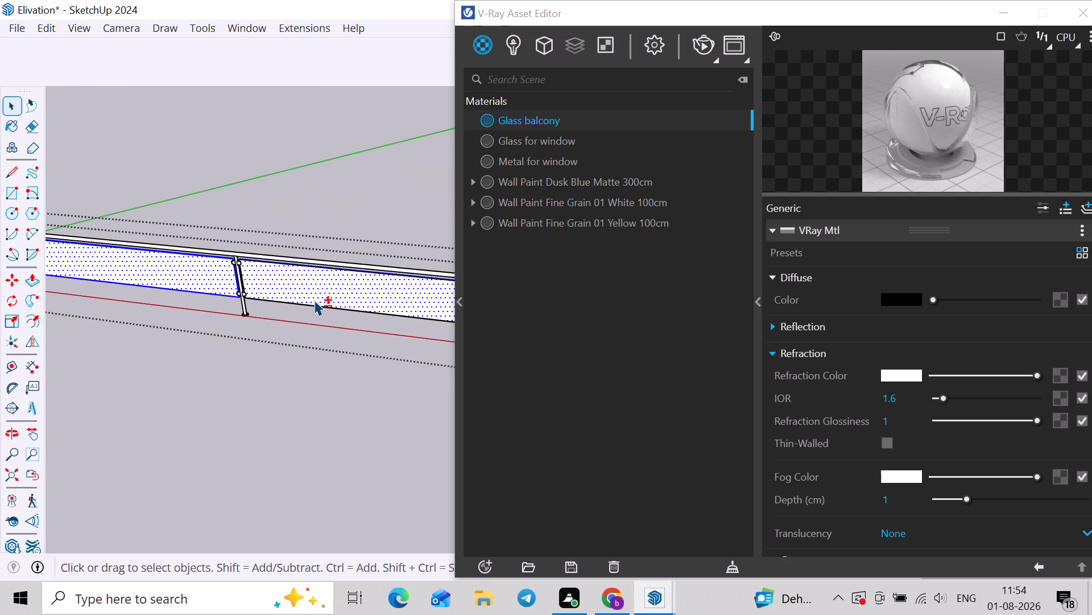
pyautogui.keyDown('shift'); pyautogui.moveTo(372, 313); pyautogui.dragTo(85, 287, button='middle'); pyautogui.keyUp('shift')
pyautogui.keyDown('shift'); pyautogui.doubleClick(230, 284); pyautogui.keyUp('shift')
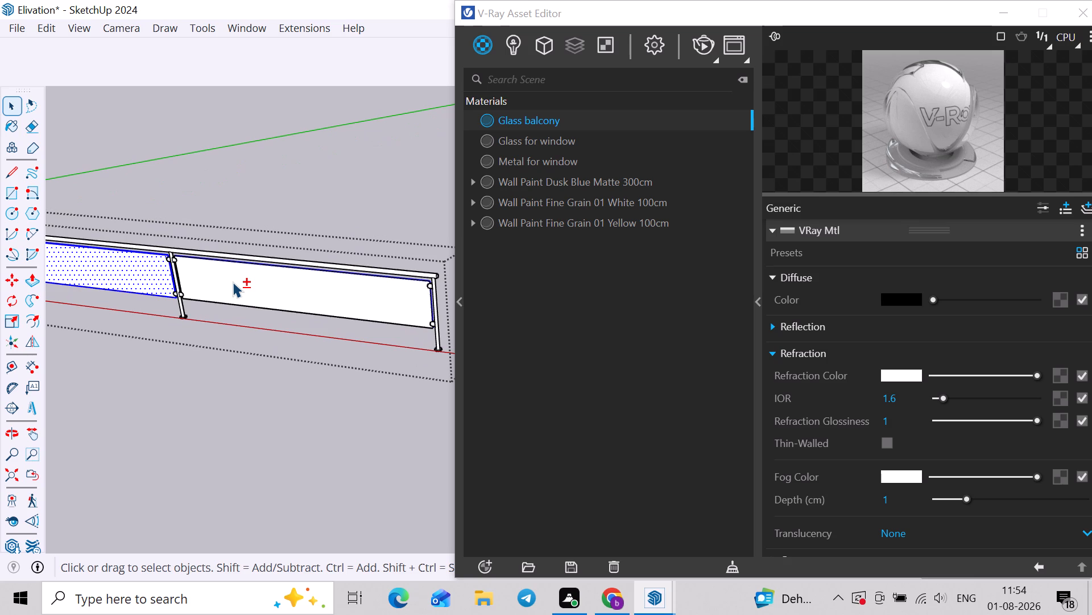
pyautogui.keyDown('shift'); pyautogui.doubleClick(233, 282); pyautogui.keyUp('shift')
pyautogui.rightClick(544, 116)
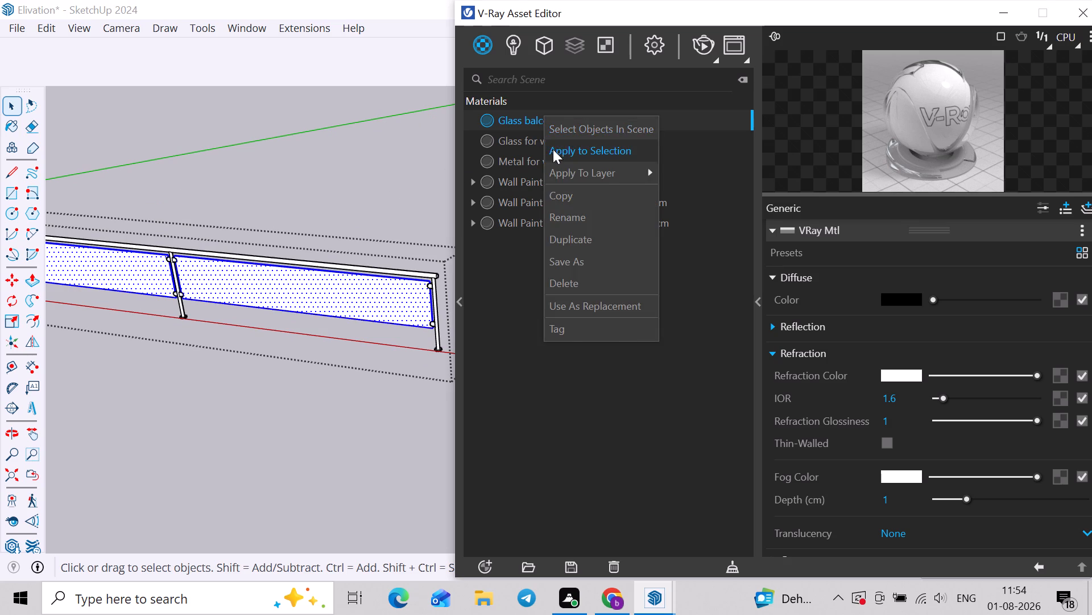
pyautogui.click(553, 149)
pyautogui.click(338, 220)
# Leave the railing group and reveal the rest of the house model around the upper balcony railing.
pyautogui.moveTo(403, 290); pyautogui.dragTo(259, 299, button='middle')
pyautogui.scroll(12, 474, 272)
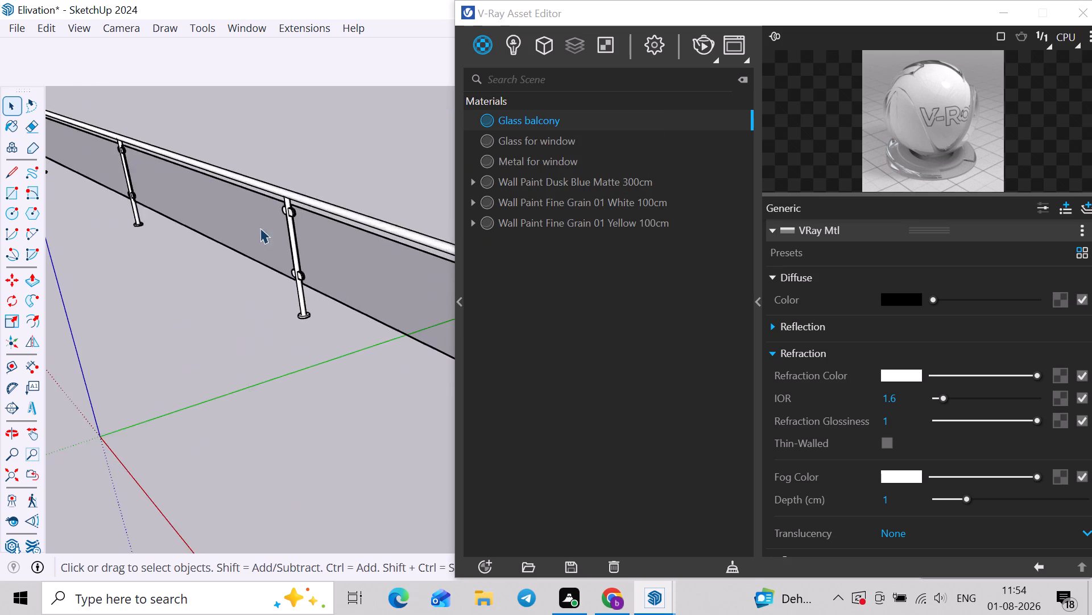
pyautogui.scroll(18, 260, 228)
pyautogui.moveTo(336, 195); pyautogui.dragTo(318, 239, button='middle')
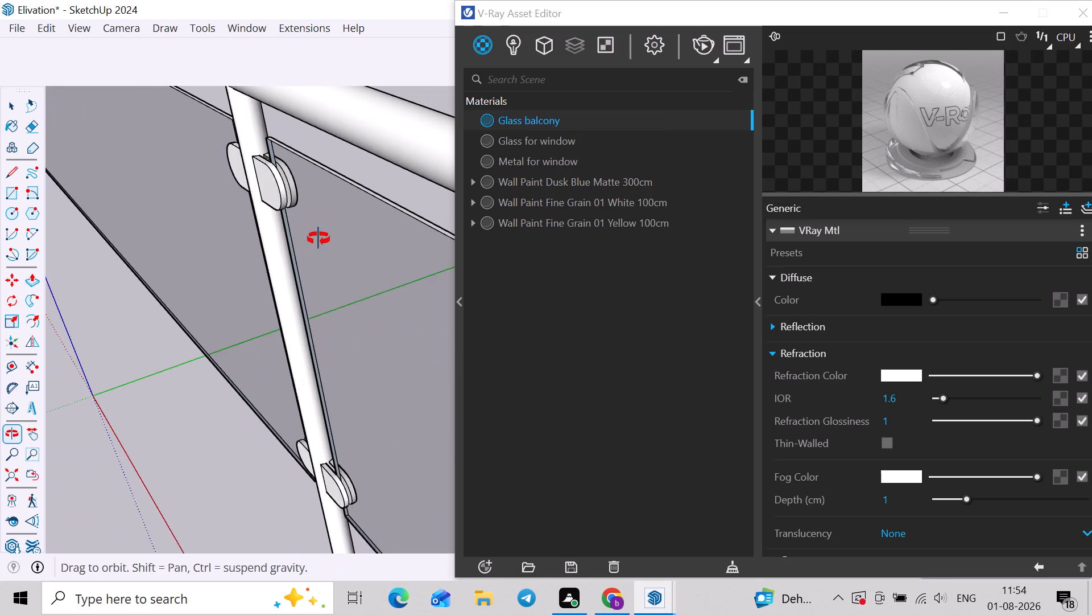
pyautogui.moveTo(318, 239); pyautogui.dragTo(461, 208, button='middle')
pyautogui.scroll(-5, 346, 248)
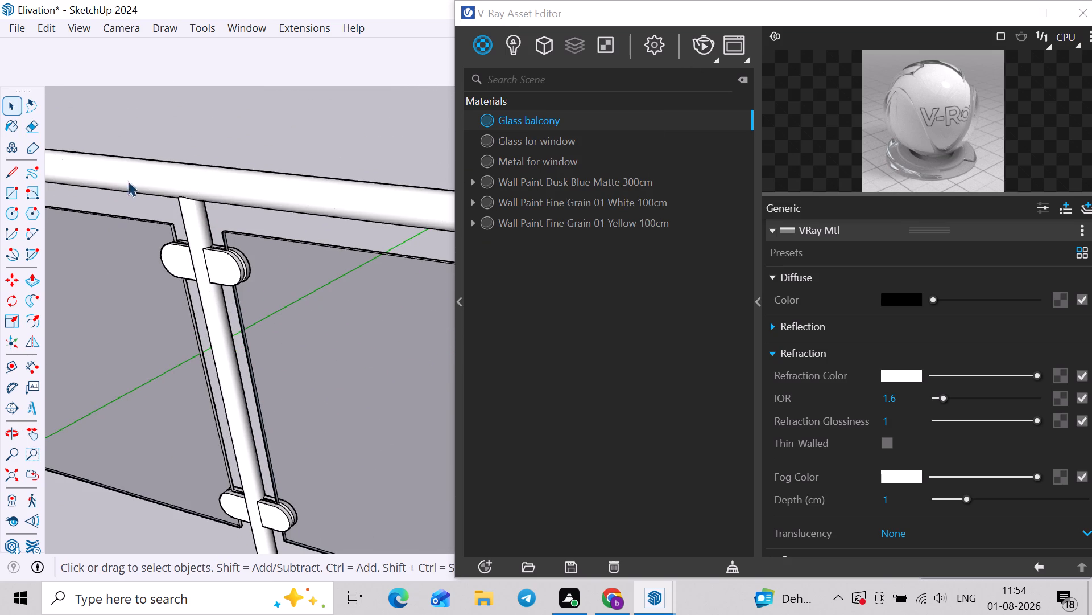
pyautogui.click(212, 164)
pyautogui.moveTo(207, 289); pyautogui.dragTo(215, 293, button='right')
pyautogui.rightClick(384, 227)
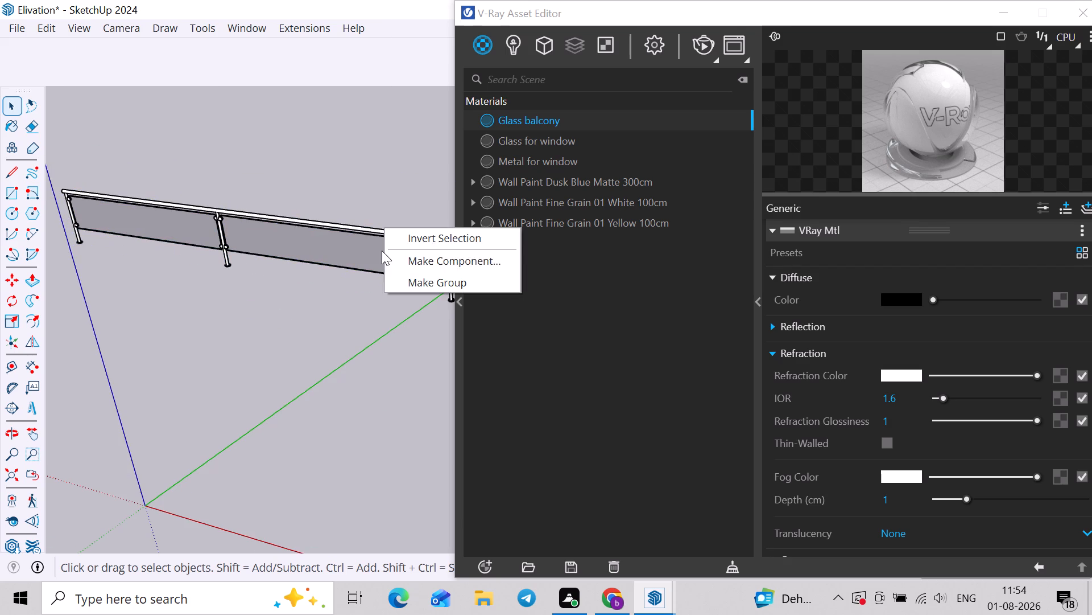
pyautogui.rightClick(319, 252)
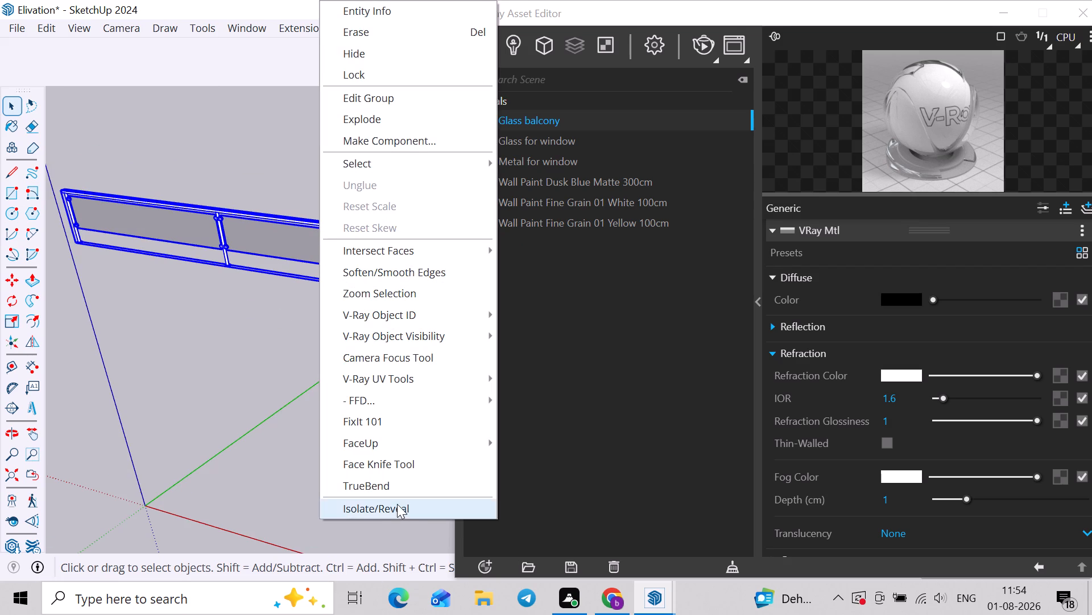
pyautogui.click(397, 504)
pyautogui.scroll(-7, 274, 456)
pyautogui.scroll(-4, 243, 350)
pyautogui.scroll(3, 258, 210)
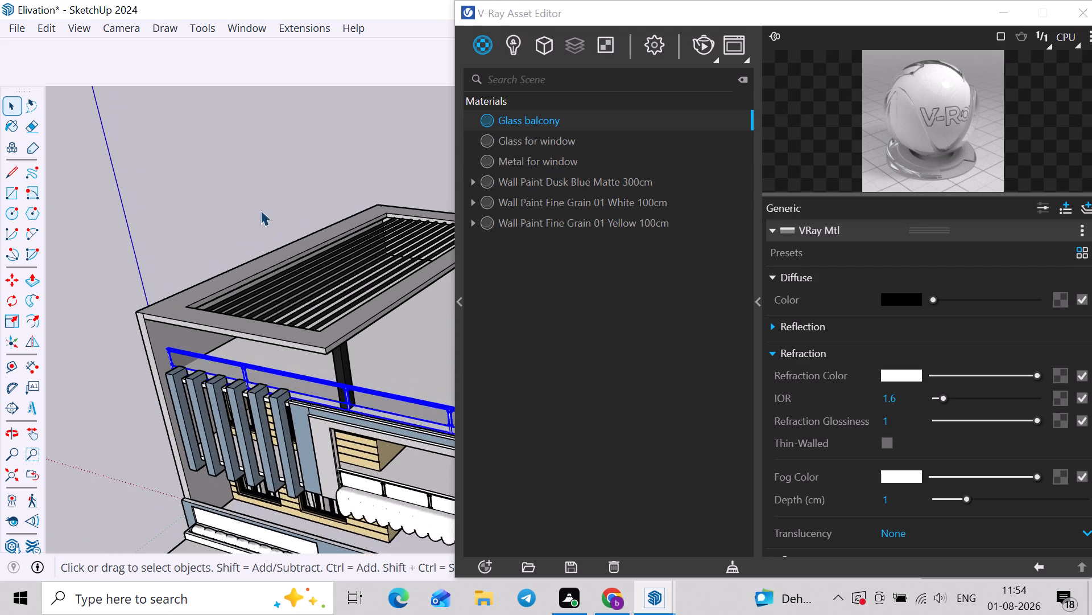
pyautogui.click(260, 210)
# Run an interactive V-Ray render of the upper balcony to check the railing glass, and stop and close it.
pyautogui.scroll(2, 272, 281)
pyautogui.moveTo(248, 333); pyautogui.dragTo(322, 199, button='middle')
pyautogui.scroll(3, 289, 249)
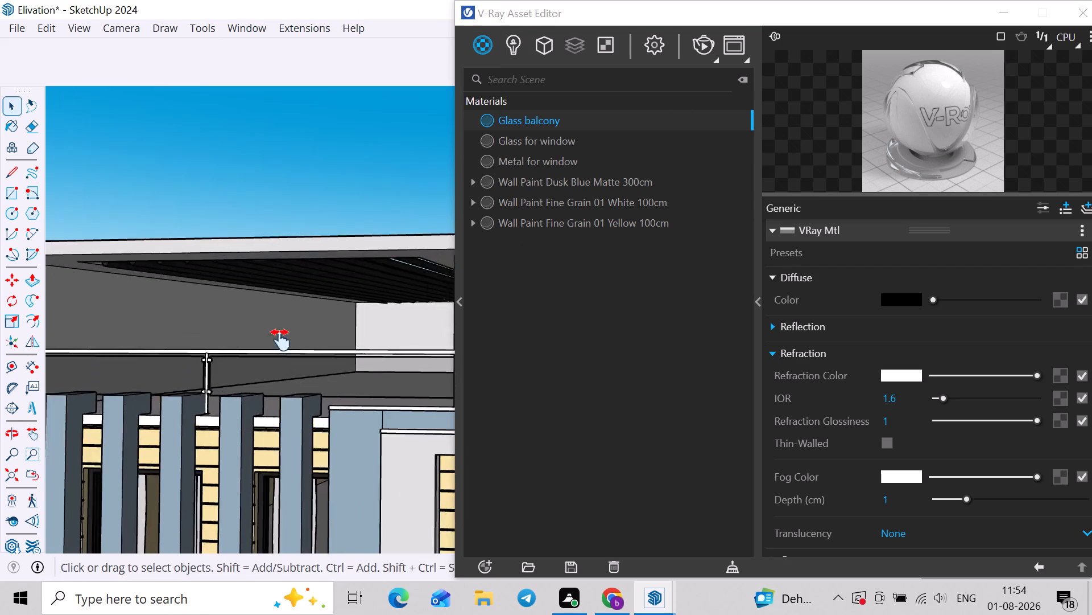
pyautogui.scroll(1, 280, 340)
pyautogui.keyDown('shift'); pyautogui.moveTo(280, 340); pyautogui.dragTo(341, 257, button='middle'); pyautogui.keyUp('shift')
pyautogui.click(702, 50)
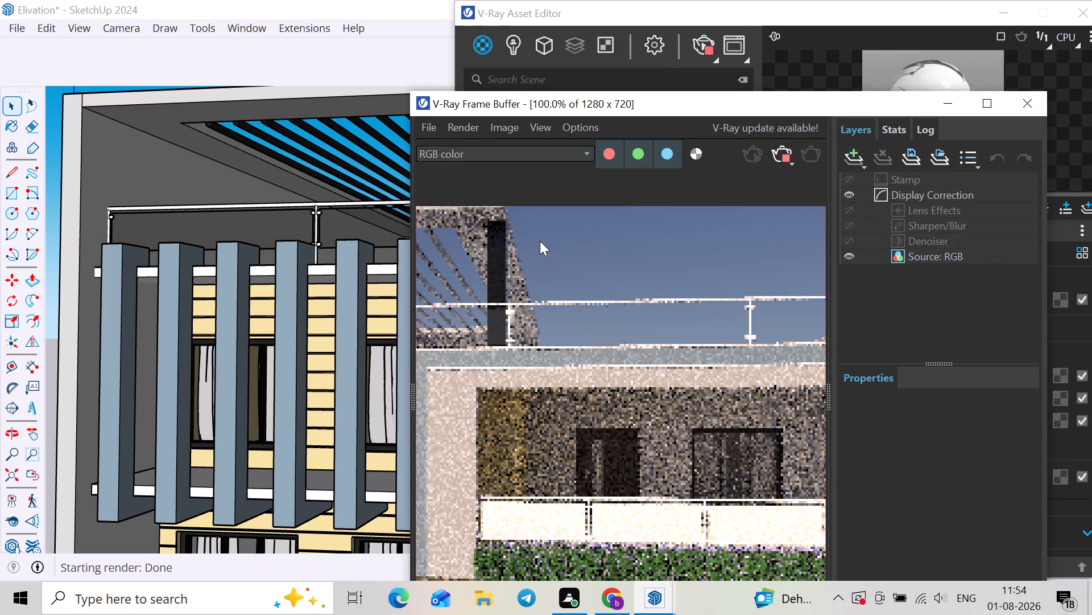
pyautogui.scroll(-1, 568, 360)
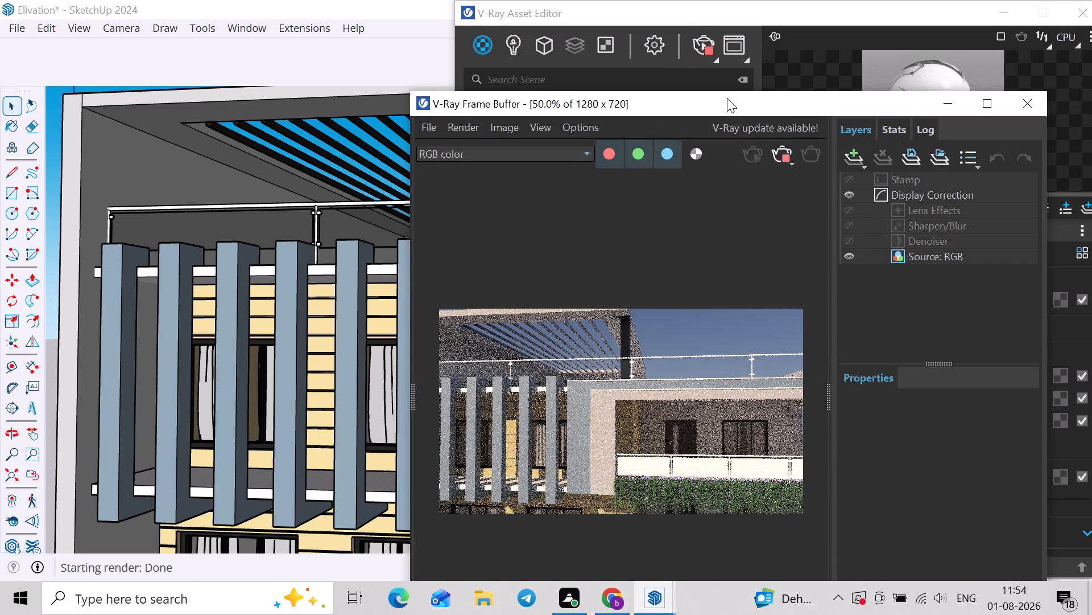
pyautogui.moveTo(727, 98); pyautogui.dragTo(520, 80)
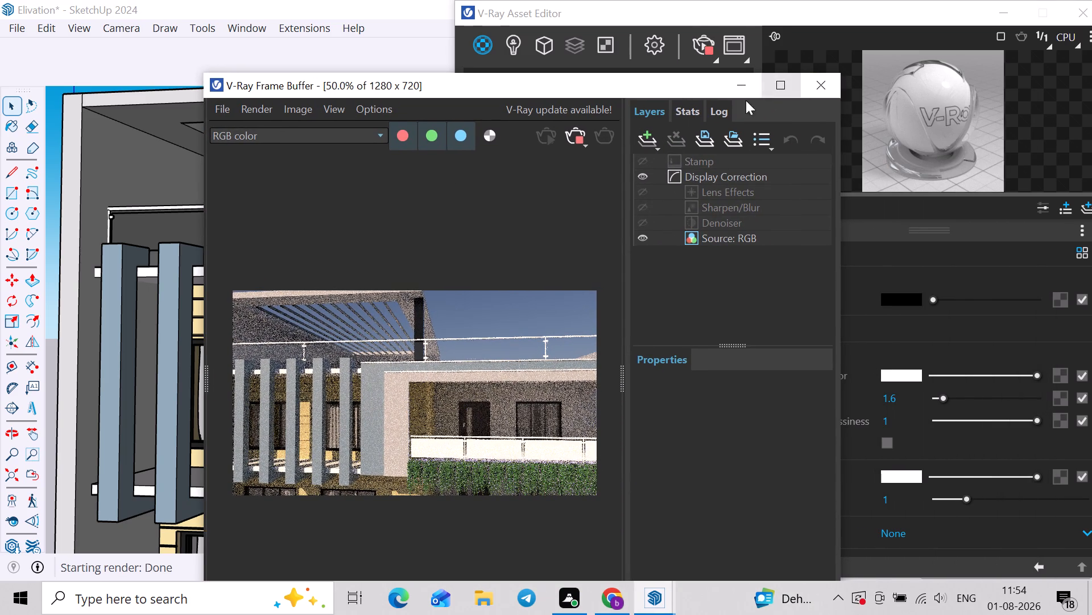
pyautogui.click(581, 134)
pyautogui.click(839, 79)
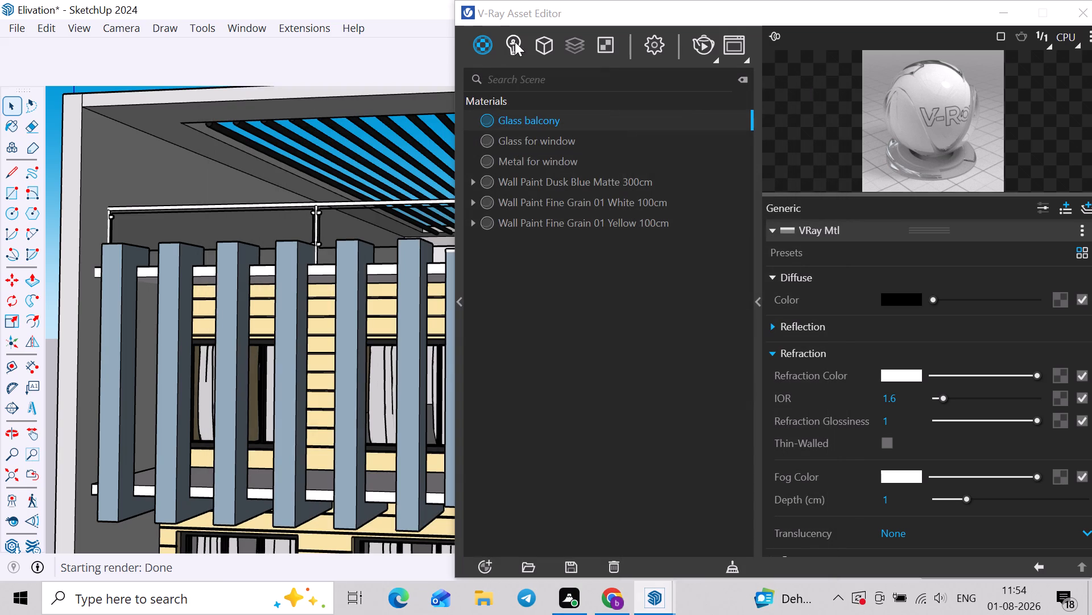
# Create a new generic V-Ray material and give it the Aluminium (Rough) preset.
pyautogui.rightClick(490, 46)
pyautogui.click(494, 73)
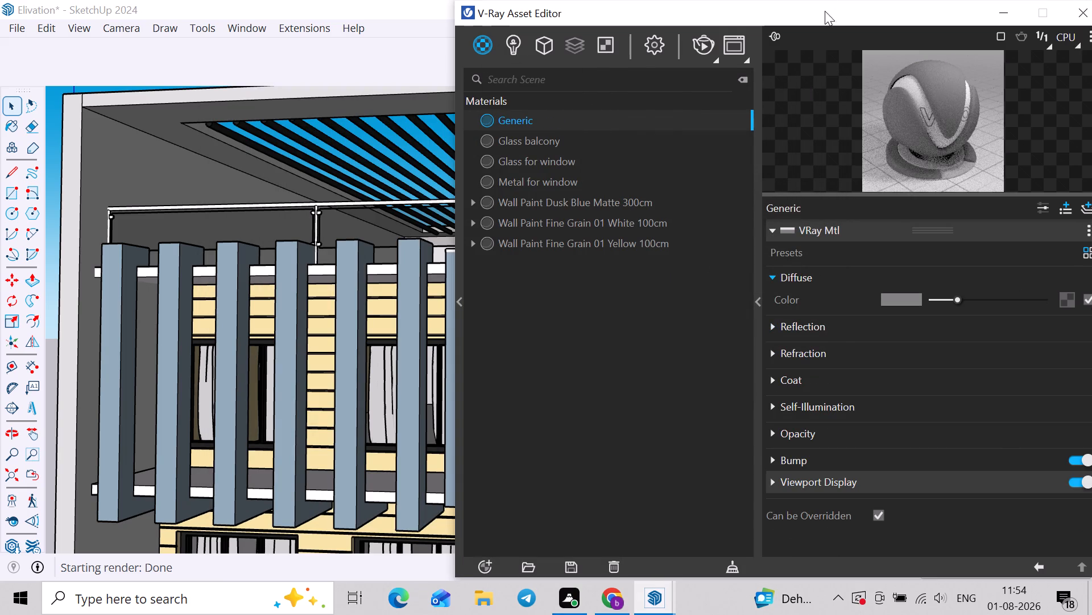
pyautogui.moveTo(837, 10); pyautogui.dragTo(638, 0)
pyautogui.click(887, 249)
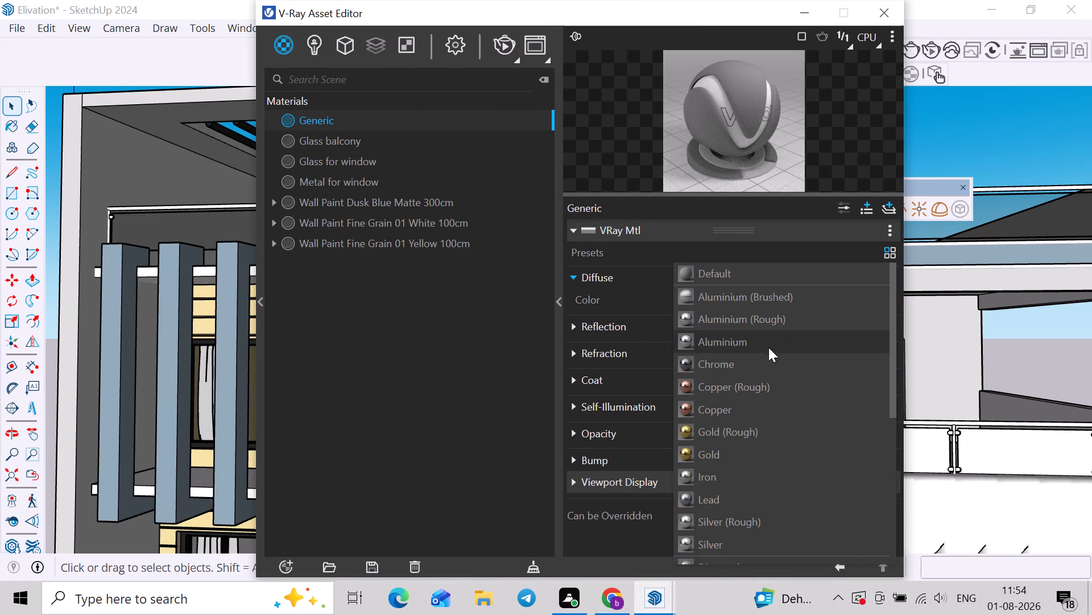
pyautogui.click(772, 321)
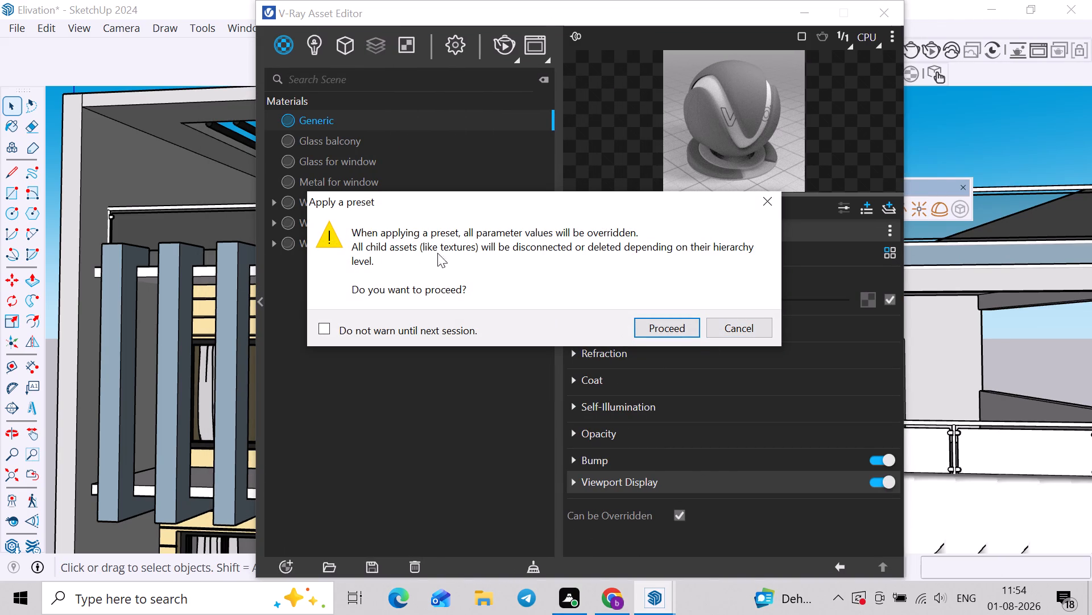
pyautogui.click(667, 329)
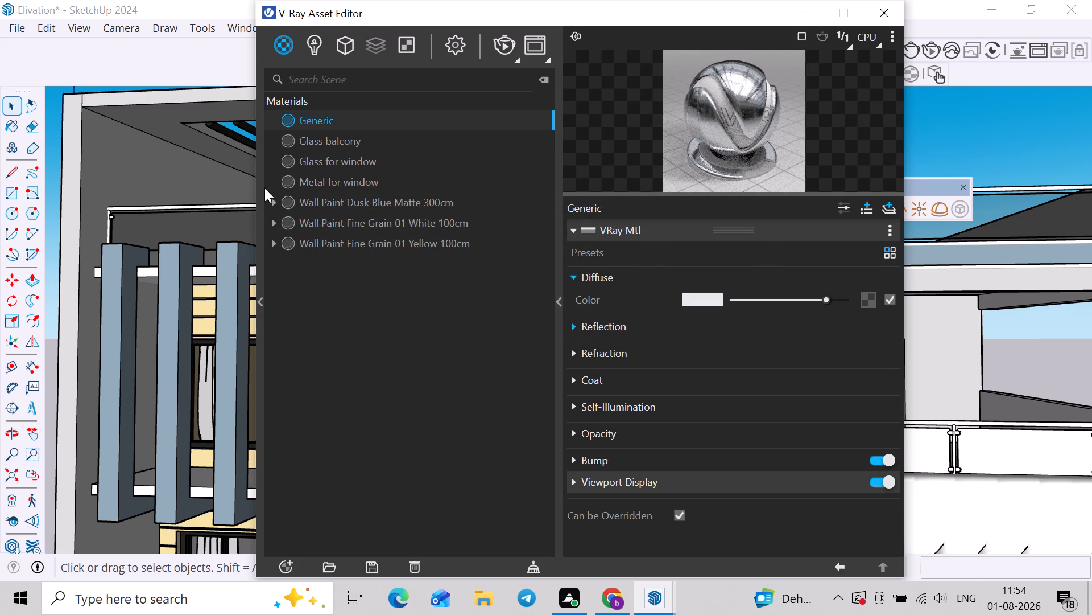
# Rename the new generic material as Alluminuim.
pyautogui.tripleClick(408, 125)
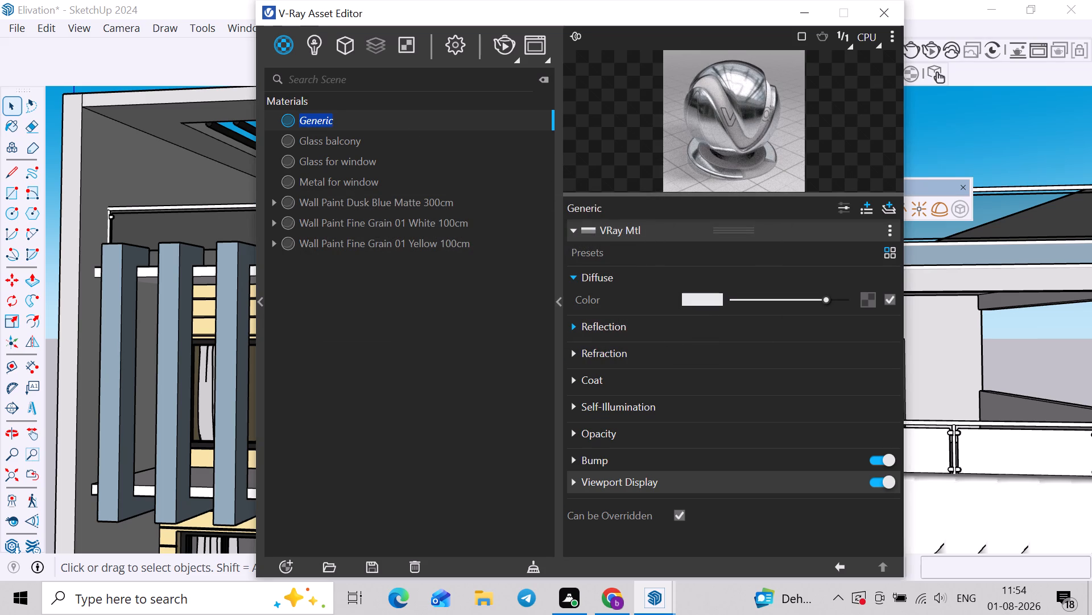
pyautogui.write("Alluminuim'")
pyautogui.press('BackSpace')
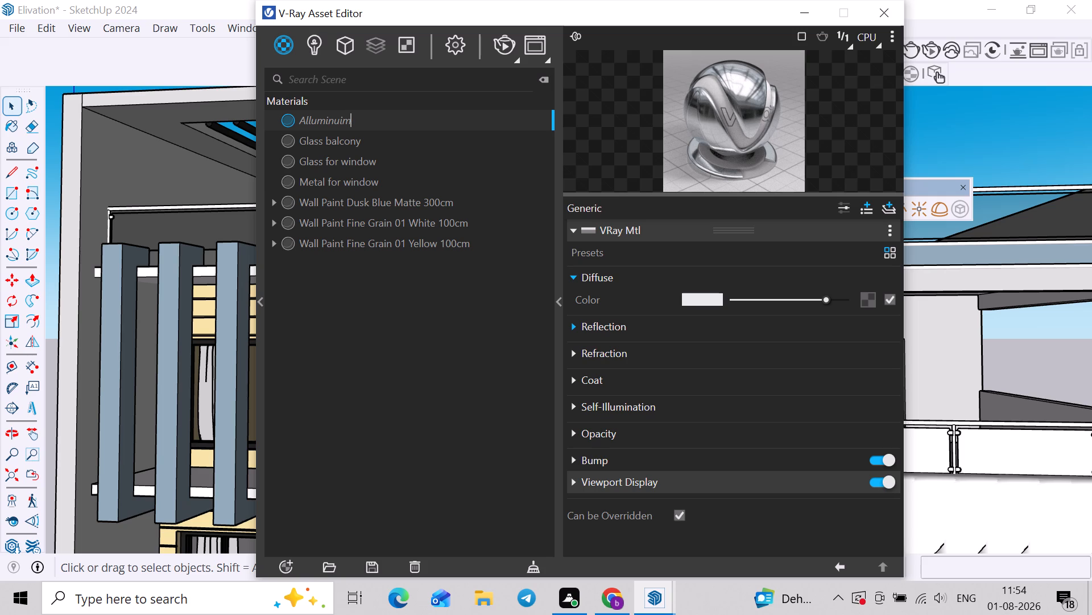
pyautogui.press('Return')
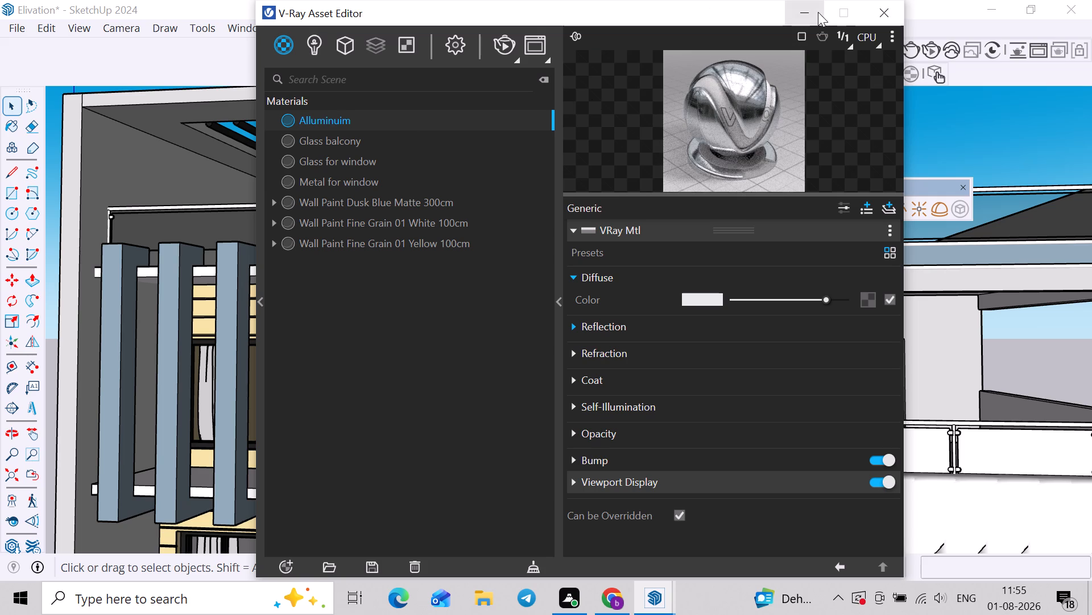
# Isolate the upper balcony railing group from the rest of the house model again.
pyautogui.scroll(-3, 0, 348)
pyautogui.moveTo(164, 304); pyautogui.dragTo(140, 377, button='middle')
pyautogui.scroll(3, 158, 311)
pyautogui.click(156, 194)
pyautogui.rightClick(158, 194)
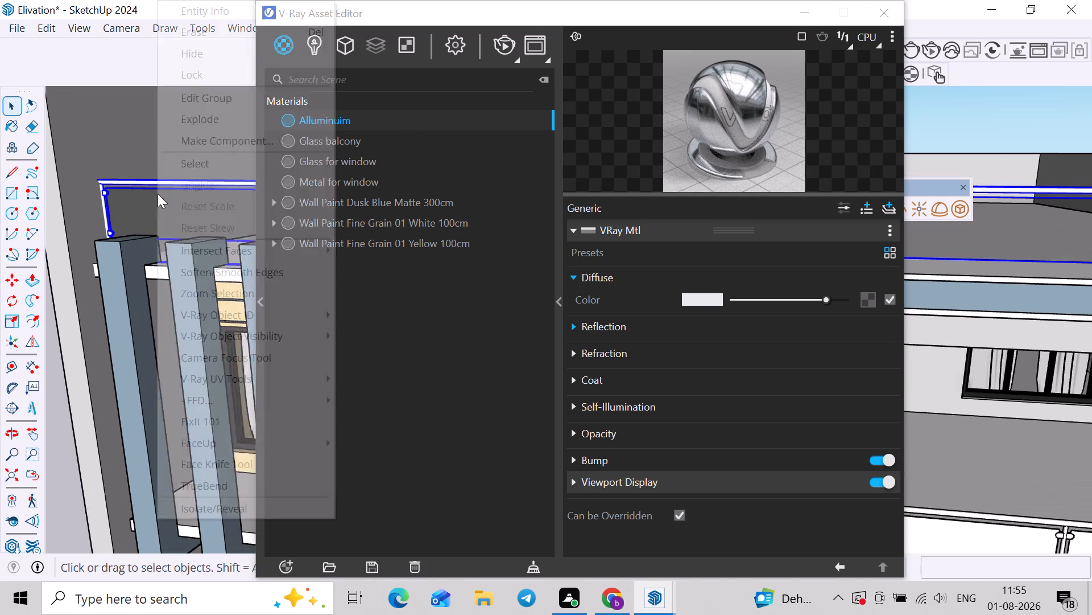
pyautogui.click(210, 503)
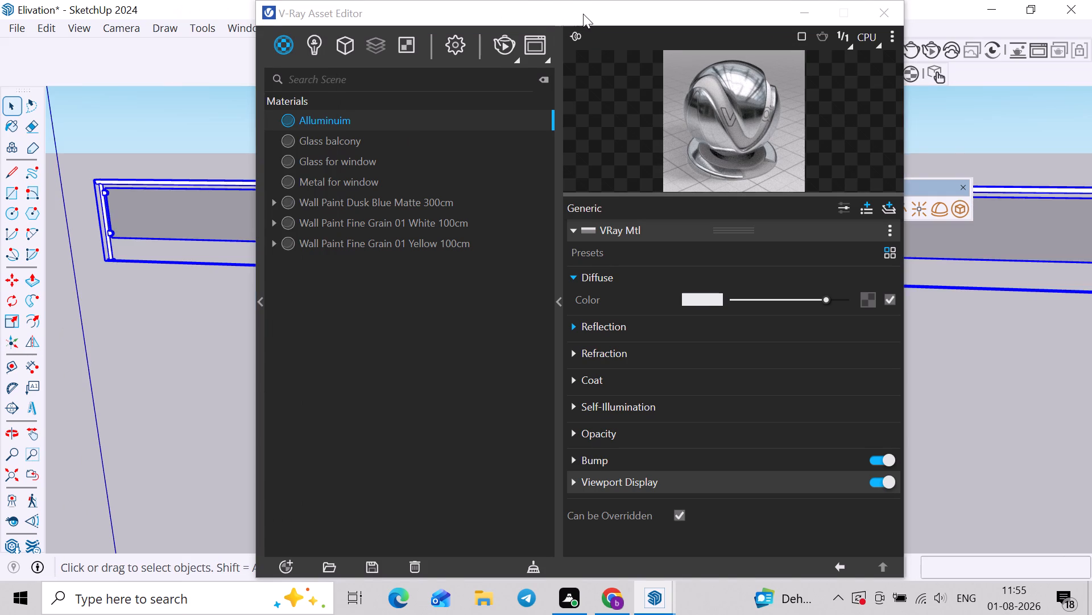
# Inside the railing group, apply the Alluminuim material to the top handrail.
pyautogui.moveTo(583, 14); pyautogui.dragTo(972, 273)
pyautogui.scroll(9, 398, 228)
pyautogui.doubleClick(355, 156)
pyautogui.scroll(2, 355, 156)
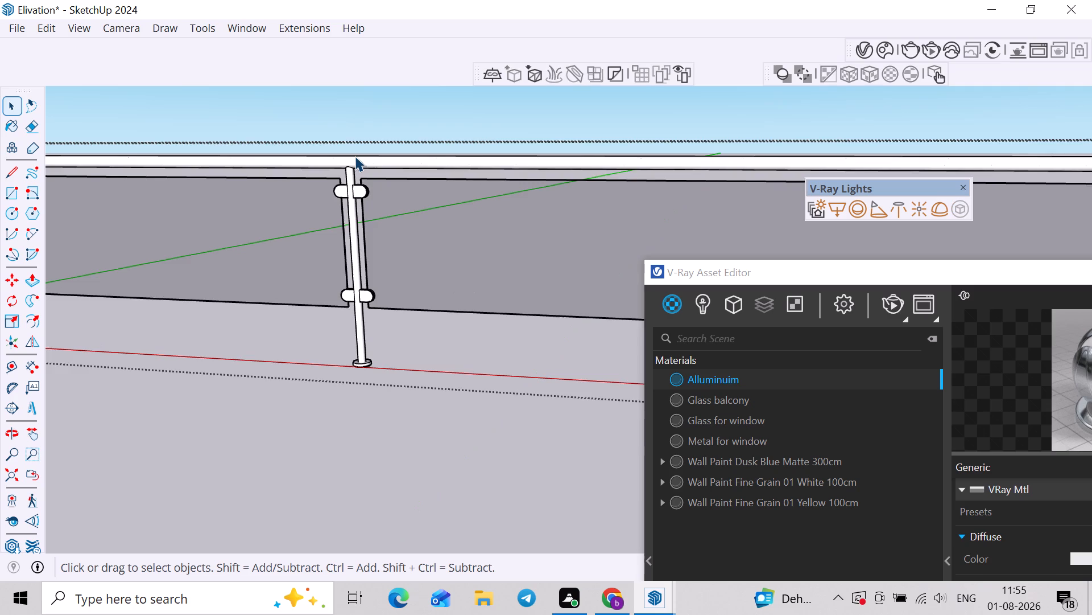
pyautogui.scroll(2, 355, 156)
pyautogui.click(355, 156)
pyautogui.scroll(4, 356, 157)
pyautogui.keyDown('shift'); pyautogui.scroll(3, 316, 229); pyautogui.keyUp('shift')
pyautogui.keyDown('shift'); pyautogui.click(337, 214); pyautogui.keyUp('shift')
pyautogui.scroll(-7, 345, 209)
pyautogui.doubleClick(417, 172)
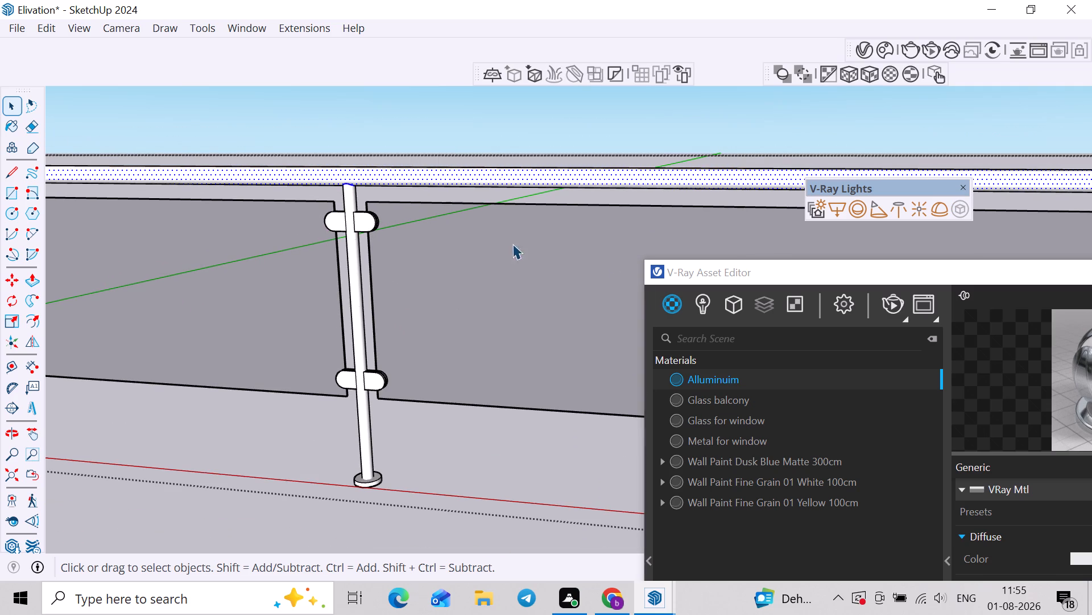
pyautogui.rightClick(771, 384)
pyautogui.click(777, 412)
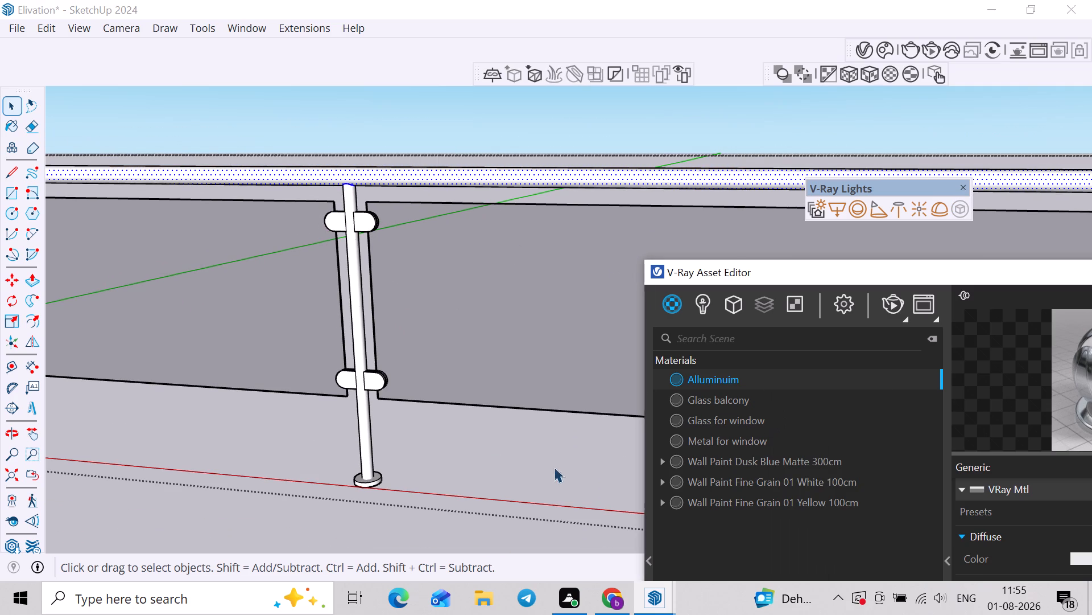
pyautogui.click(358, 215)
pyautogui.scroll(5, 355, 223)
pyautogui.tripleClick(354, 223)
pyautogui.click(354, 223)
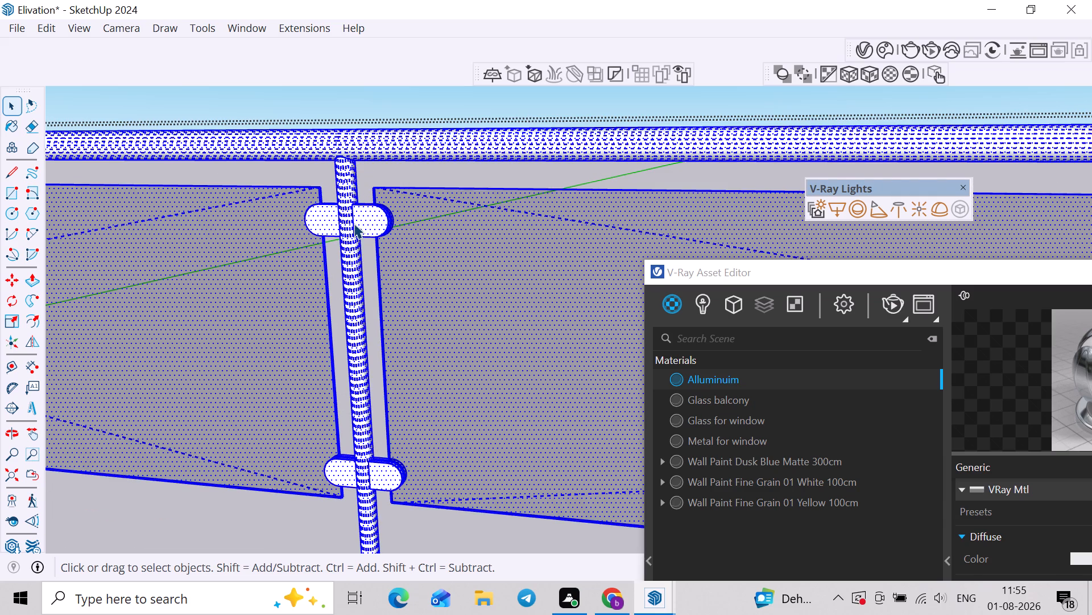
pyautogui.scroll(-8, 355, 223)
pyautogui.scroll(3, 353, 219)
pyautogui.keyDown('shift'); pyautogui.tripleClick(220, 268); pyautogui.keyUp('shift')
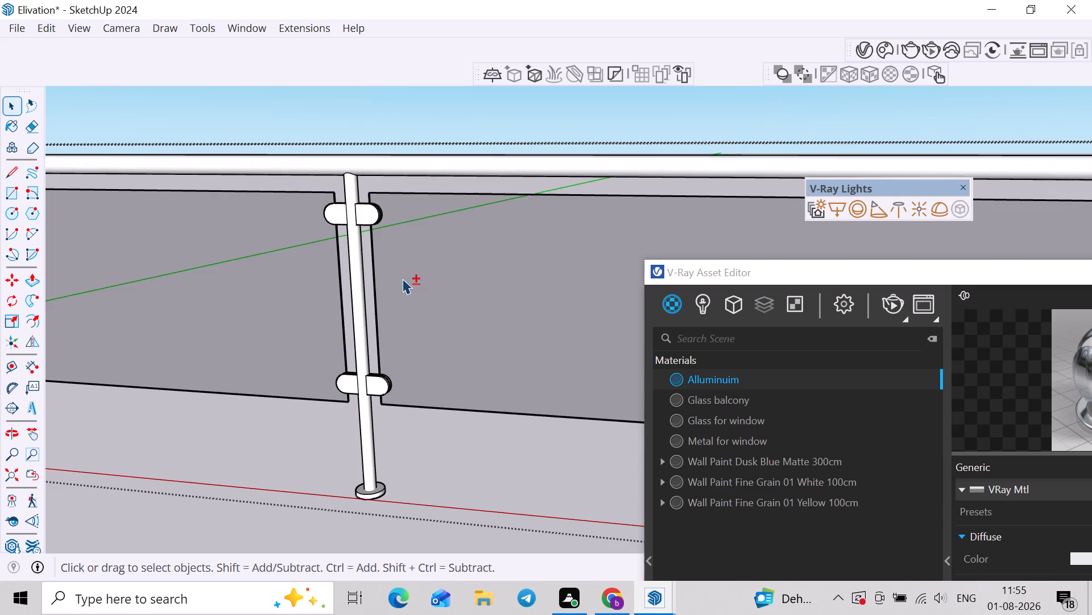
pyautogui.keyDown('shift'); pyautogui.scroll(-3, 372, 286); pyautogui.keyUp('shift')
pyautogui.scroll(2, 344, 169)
# Apply the Alluminuim material to the top handrail and one railing post with its upper and lower glass clamps and base plate.
pyautogui.doubleClick(355, 199)
pyautogui.scroll(-3, 356, 202)
pyautogui.moveTo(419, 215); pyautogui.dragTo(391, 226, button='middle')
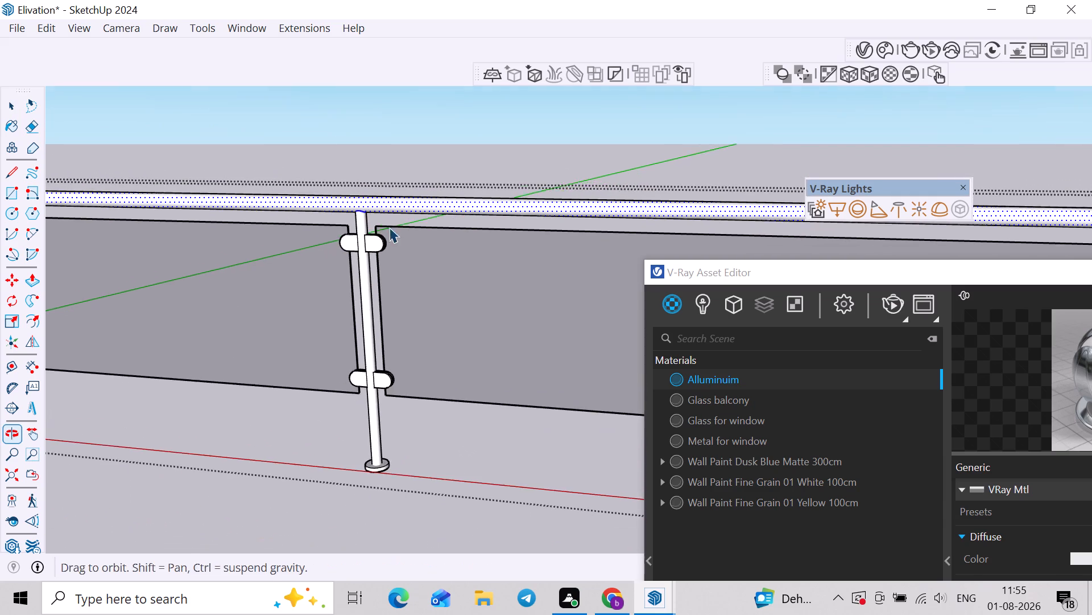
pyautogui.scroll(7, 375, 243)
pyautogui.keyDown('shift'); pyautogui.scroll(3, 373, 222); pyautogui.keyUp('shift')
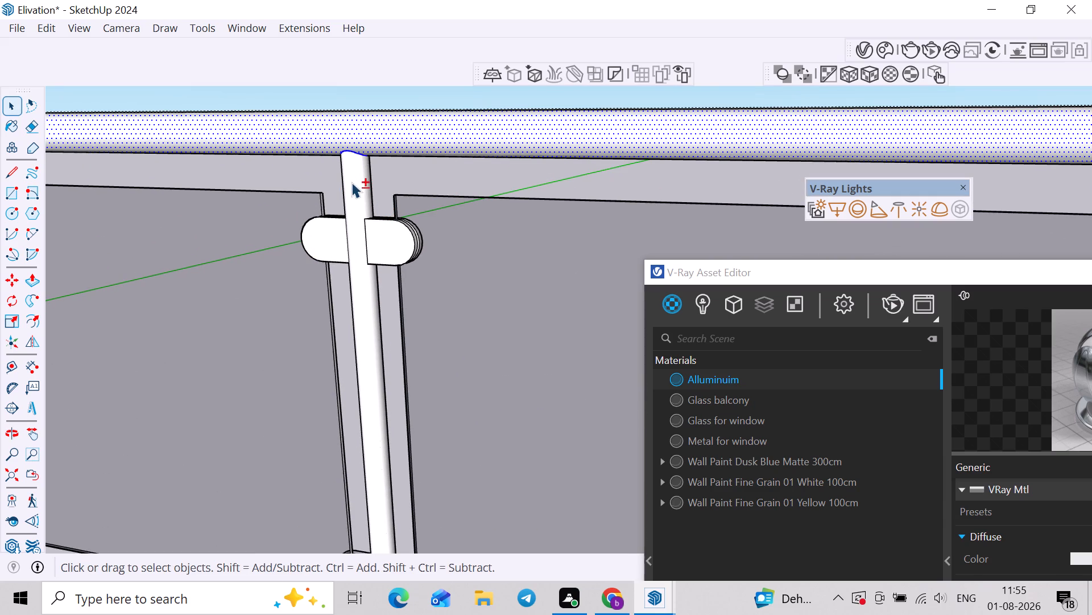
pyautogui.keyDown('shift'); pyautogui.doubleClick(351, 182); pyautogui.keyUp('shift')
pyautogui.keyDown('shift'); pyautogui.moveTo(274, 211); pyautogui.dragTo(434, 301); pyautogui.keyUp('shift')
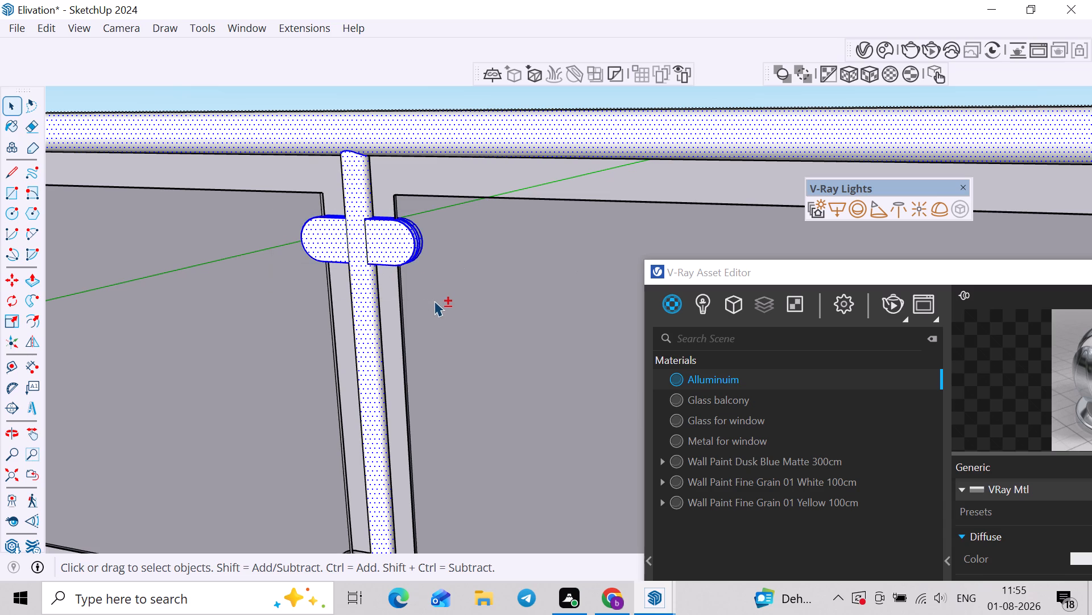
pyautogui.keyDown('shift'); pyautogui.scroll(-4, 434, 301); pyautogui.keyUp('shift')
pyautogui.keyDown('shift'); pyautogui.moveTo(442, 311); pyautogui.dragTo(440, 165, button='middle'); pyautogui.keyUp('shift')
pyautogui.keyDown('shift'); pyautogui.scroll(4, 413, 358); pyautogui.keyUp('shift')
pyautogui.keyDown('shift'); pyautogui.moveTo(308, 323); pyautogui.dragTo(487, 412); pyautogui.keyUp('shift')
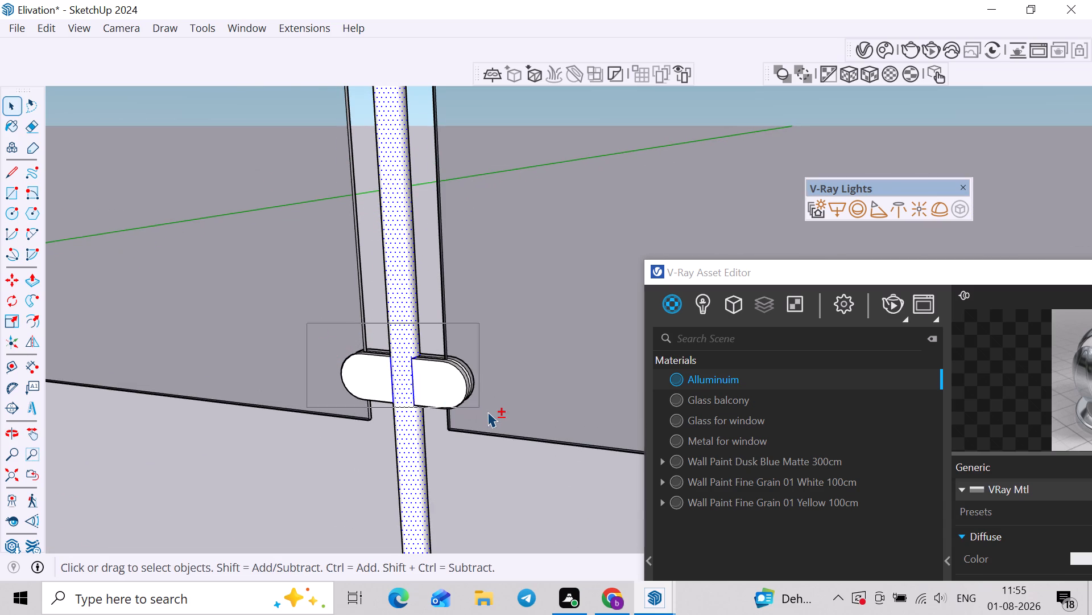
pyautogui.keyDown('shift'); pyautogui.moveTo(487, 412); pyautogui.dragTo(489, 412); pyautogui.keyUp('shift')
pyautogui.keyDown('shift'); pyautogui.scroll(-5, 489, 412); pyautogui.keyUp('shift')
pyautogui.keyDown('shift'); pyautogui.moveTo(489, 408); pyautogui.dragTo(434, 222, button='middle'); pyautogui.keyUp('shift')
pyautogui.keyDown('shift'); pyautogui.scroll(1, 411, 387); pyautogui.keyUp('shift')
pyautogui.keyDown('shift'); pyautogui.moveTo(344, 335); pyautogui.dragTo(516, 454); pyautogui.keyUp('shift')
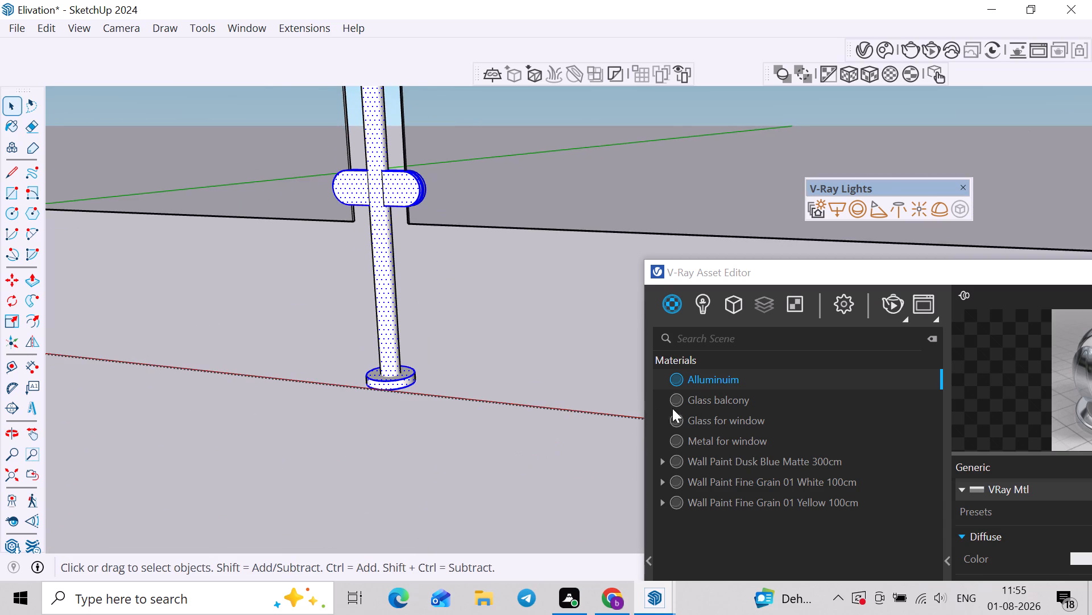
pyautogui.rightClick(717, 378)
pyautogui.click(738, 406)
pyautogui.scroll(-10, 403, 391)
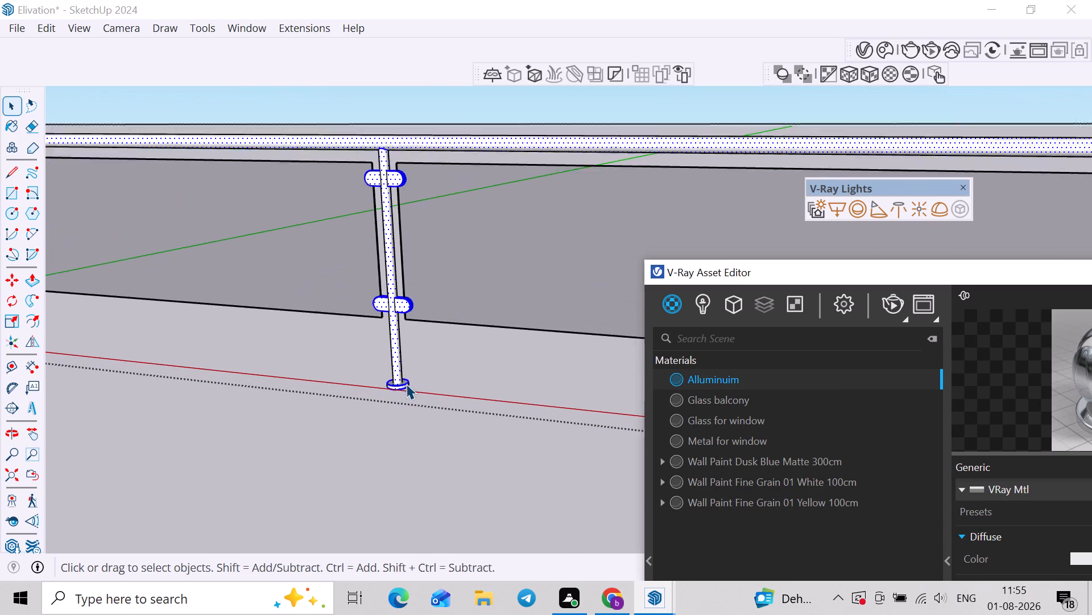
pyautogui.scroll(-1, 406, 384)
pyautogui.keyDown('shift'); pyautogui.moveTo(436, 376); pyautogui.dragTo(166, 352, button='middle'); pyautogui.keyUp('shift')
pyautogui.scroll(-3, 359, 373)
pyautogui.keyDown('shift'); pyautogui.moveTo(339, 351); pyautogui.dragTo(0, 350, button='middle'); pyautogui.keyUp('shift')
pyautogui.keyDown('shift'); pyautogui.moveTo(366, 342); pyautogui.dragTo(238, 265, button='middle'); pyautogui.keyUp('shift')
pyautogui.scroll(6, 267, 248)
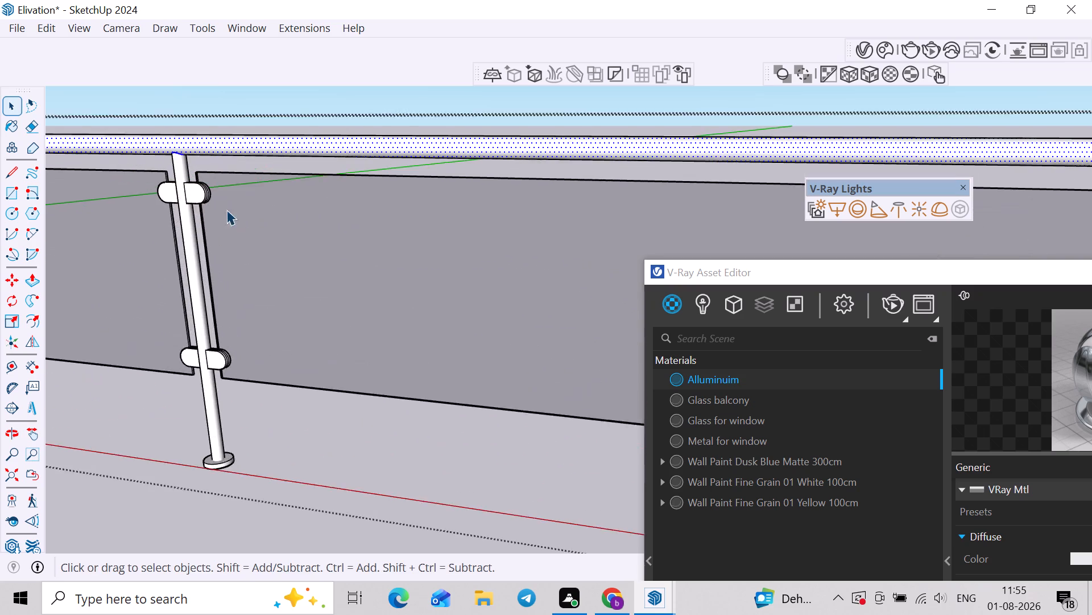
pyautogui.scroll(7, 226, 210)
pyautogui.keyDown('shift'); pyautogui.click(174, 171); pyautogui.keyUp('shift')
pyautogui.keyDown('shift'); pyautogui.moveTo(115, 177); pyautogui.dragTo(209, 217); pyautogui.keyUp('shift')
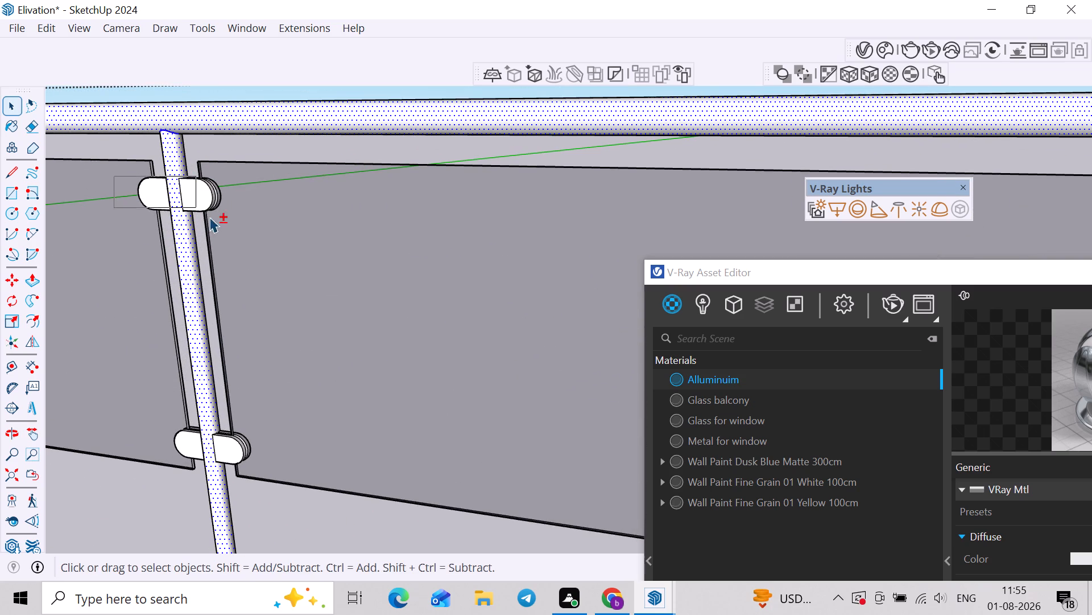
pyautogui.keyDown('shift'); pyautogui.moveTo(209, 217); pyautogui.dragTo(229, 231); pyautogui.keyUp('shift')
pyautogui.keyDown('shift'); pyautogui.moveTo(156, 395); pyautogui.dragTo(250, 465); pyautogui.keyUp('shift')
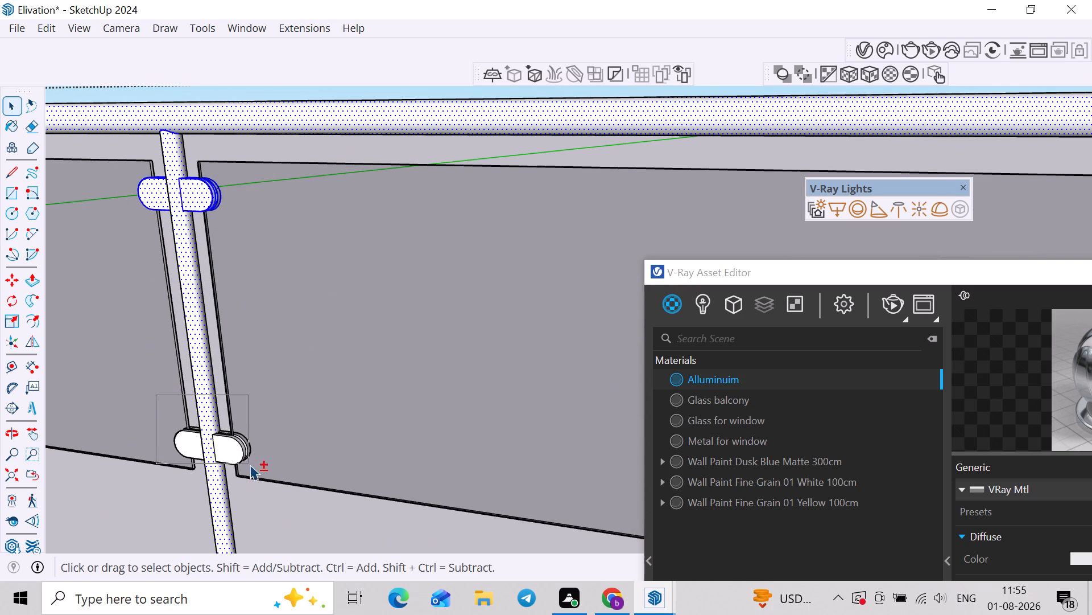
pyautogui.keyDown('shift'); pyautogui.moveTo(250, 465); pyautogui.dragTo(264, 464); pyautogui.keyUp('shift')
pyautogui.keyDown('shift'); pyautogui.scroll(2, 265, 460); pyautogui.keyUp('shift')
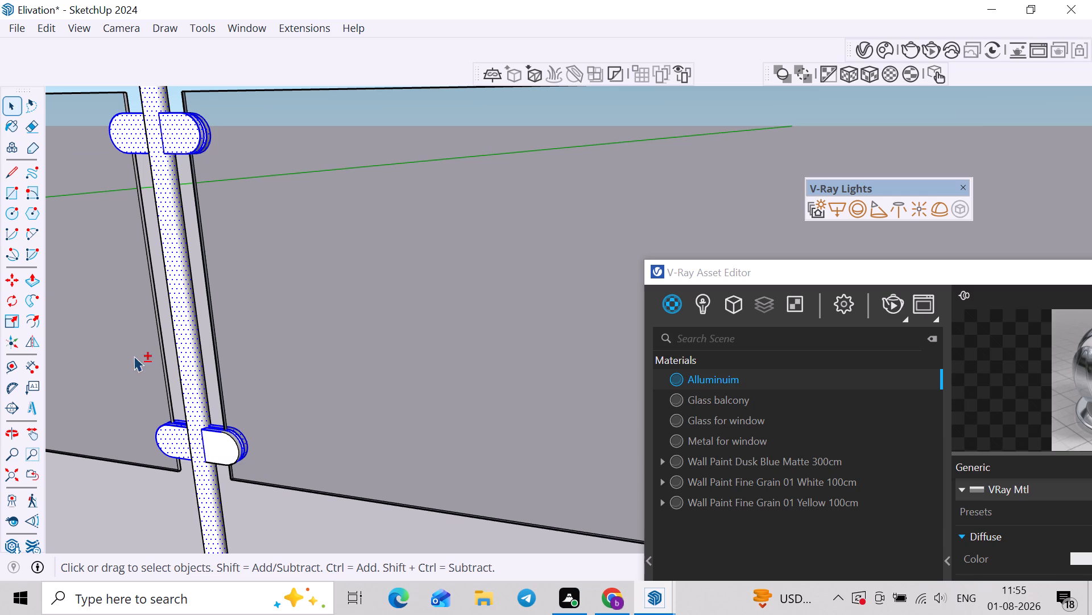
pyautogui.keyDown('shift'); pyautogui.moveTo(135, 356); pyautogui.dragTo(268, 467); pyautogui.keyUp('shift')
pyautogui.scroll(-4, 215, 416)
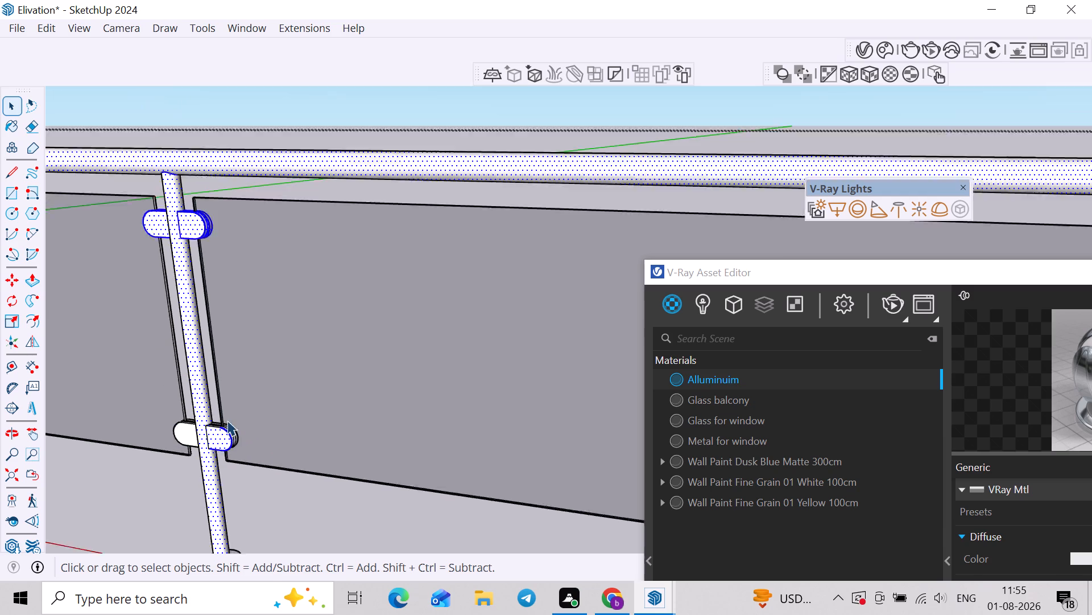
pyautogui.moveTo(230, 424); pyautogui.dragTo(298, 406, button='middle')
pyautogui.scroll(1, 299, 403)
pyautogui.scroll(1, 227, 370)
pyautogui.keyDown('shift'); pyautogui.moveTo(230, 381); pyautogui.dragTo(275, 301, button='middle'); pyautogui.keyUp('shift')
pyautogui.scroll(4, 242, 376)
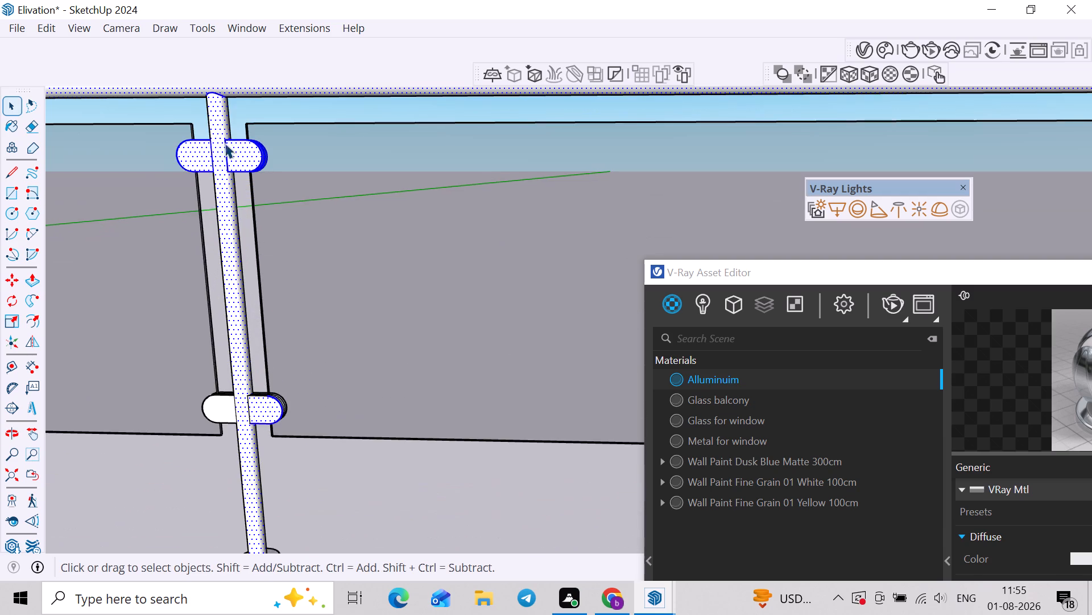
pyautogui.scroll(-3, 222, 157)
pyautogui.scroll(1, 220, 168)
# Apply the Alluminuim material to the next railing post along with its upper and lower glass clamps.
pyautogui.click(220, 168)
pyautogui.scroll(5, 218, 162)
pyautogui.keyDown('shift'); pyautogui.moveTo(162, 135); pyautogui.dragTo(281, 204); pyautogui.keyUp('shift')
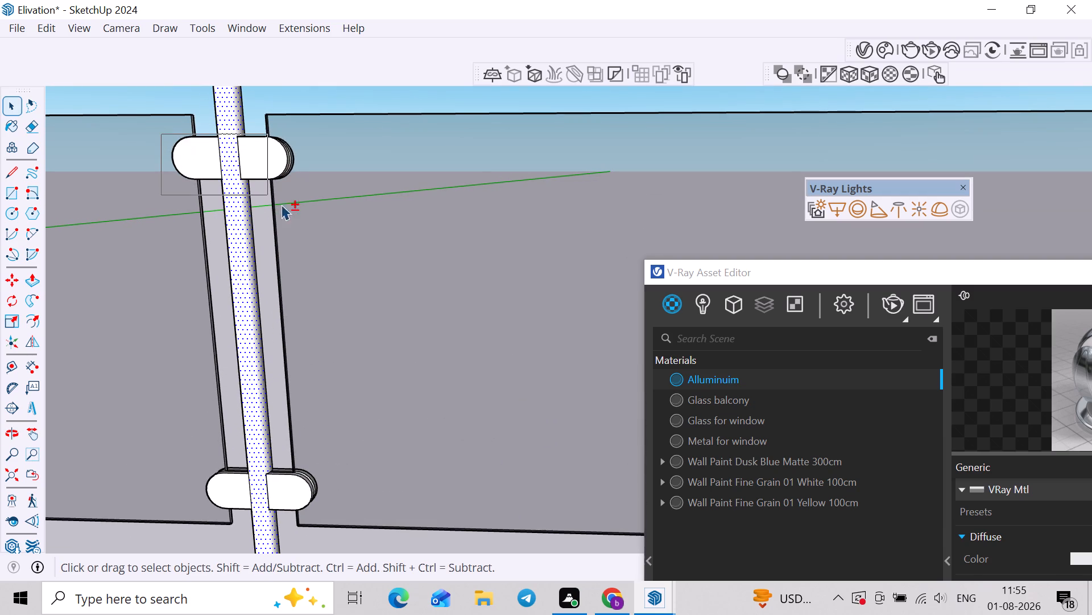
pyautogui.keyDown('shift'); pyautogui.moveTo(281, 204); pyautogui.dragTo(299, 219); pyautogui.keyUp('shift')
pyautogui.moveTo(306, 403); pyautogui.dragTo(348, 292, button='middle')
pyautogui.moveTo(282, 427); pyautogui.dragTo(344, 503, button='middle')
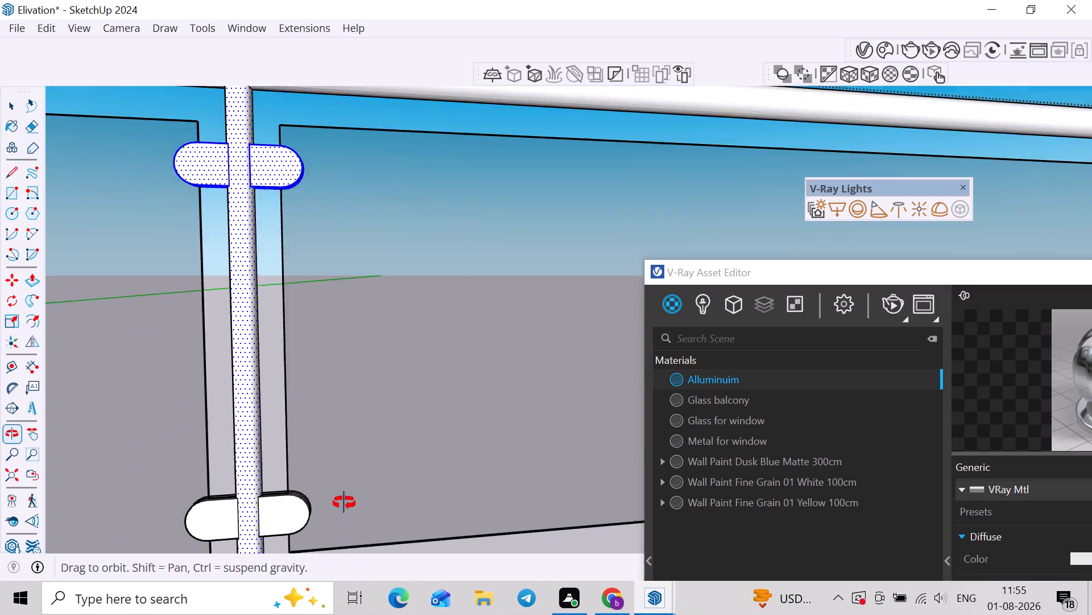
pyautogui.moveTo(344, 503); pyautogui.dragTo(354, 496, button='middle')
pyautogui.keyDown('shift'); pyautogui.moveTo(301, 483); pyautogui.dragTo(364, 372, button='middle'); pyautogui.keyUp('shift')
pyautogui.keyDown('shift'); pyautogui.scroll(3, 252, 358); pyautogui.keyUp('shift')
pyautogui.keyDown('shift'); pyautogui.moveTo(218, 367); pyautogui.dragTo(414, 465); pyautogui.keyUp('shift')
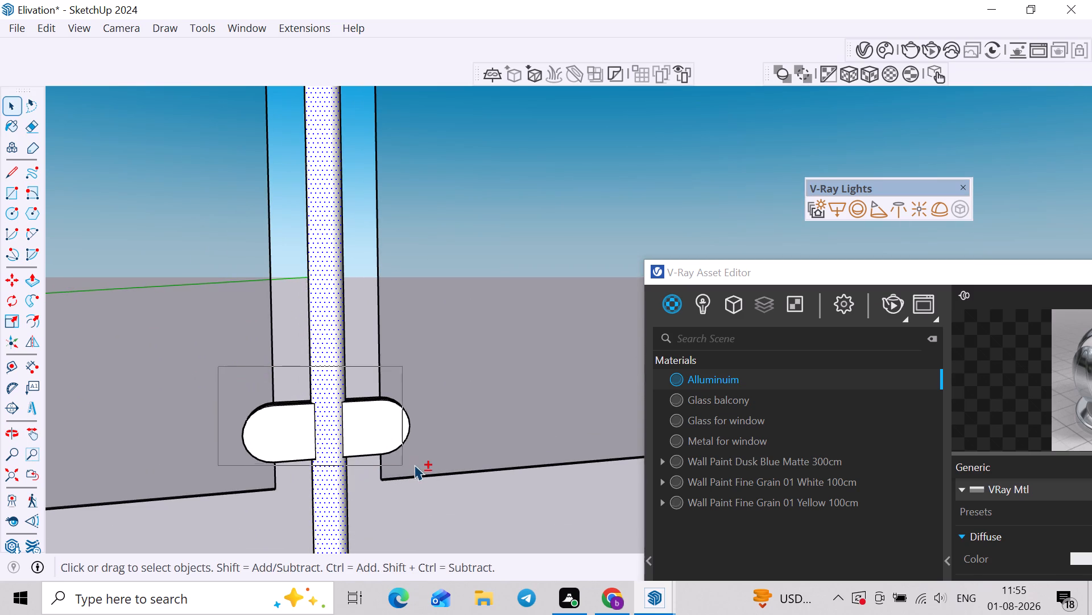
pyautogui.keyDown('shift'); pyautogui.moveTo(414, 465); pyautogui.dragTo(423, 473); pyautogui.keyUp('shift')
pyautogui.rightClick(719, 387)
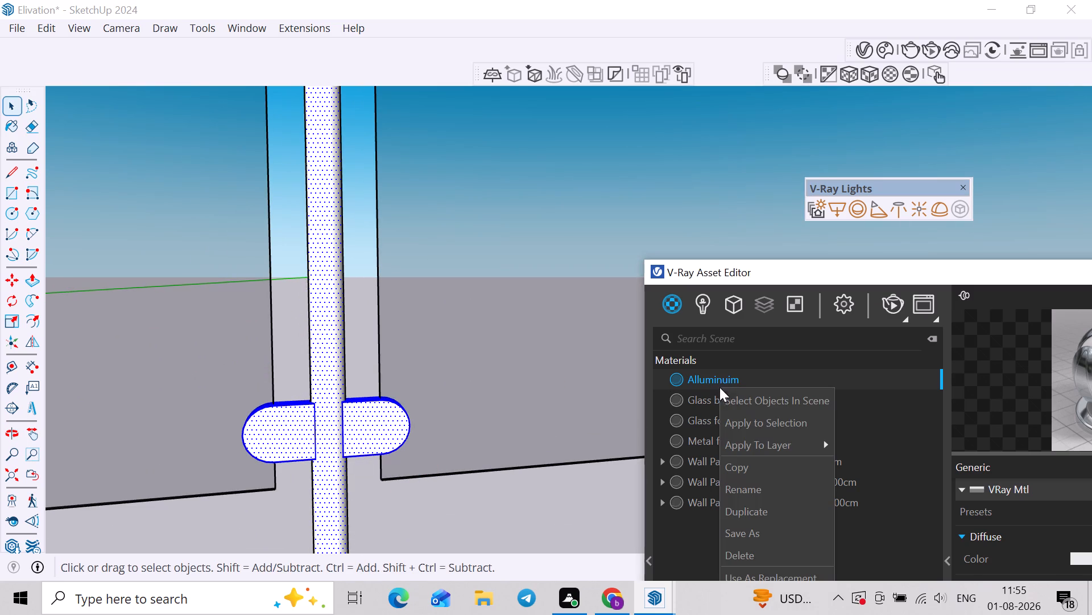
pyautogui.click(729, 413)
pyautogui.scroll(-9, 346, 430)
pyautogui.click(420, 512)
# Apply the Alluminuim material to the following railing post and its upper and lower glass clamps.
pyautogui.scroll(-4, 423, 497)
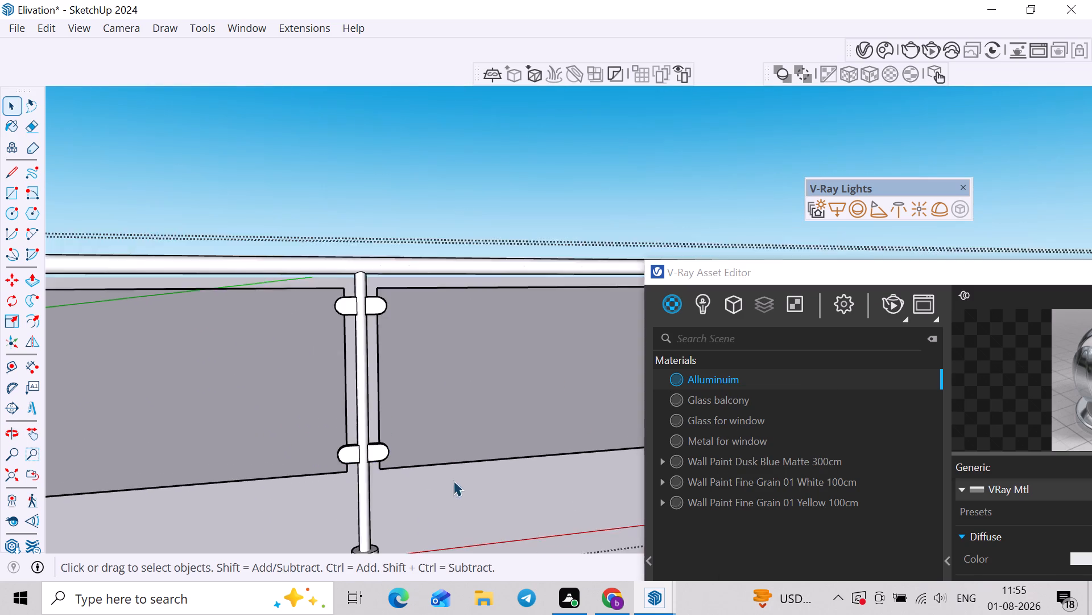
pyautogui.keyDown('shift'); pyautogui.moveTo(441, 468); pyautogui.dragTo(0, 474, button='middle'); pyautogui.keyUp('shift')
pyautogui.keyDown('shift'); pyautogui.moveTo(278, 459); pyautogui.dragTo(2, 460, button='middle'); pyautogui.keyUp('shift')
pyautogui.moveTo(394, 411); pyautogui.dragTo(0, 461, button='middle')
pyautogui.scroll(7, 288, 341)
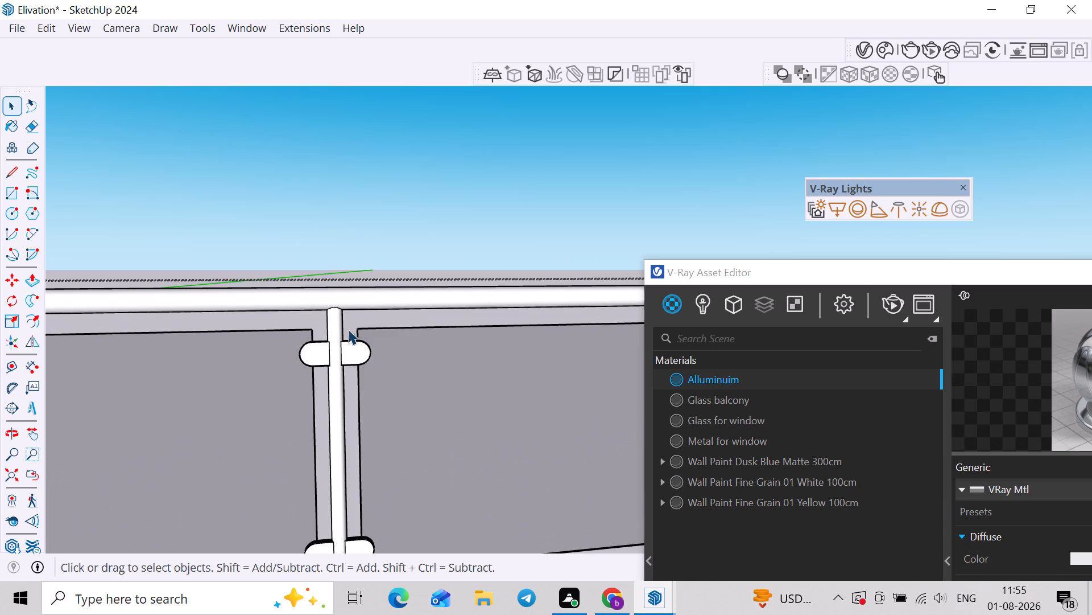
pyautogui.click(332, 347)
pyautogui.scroll(3, 333, 347)
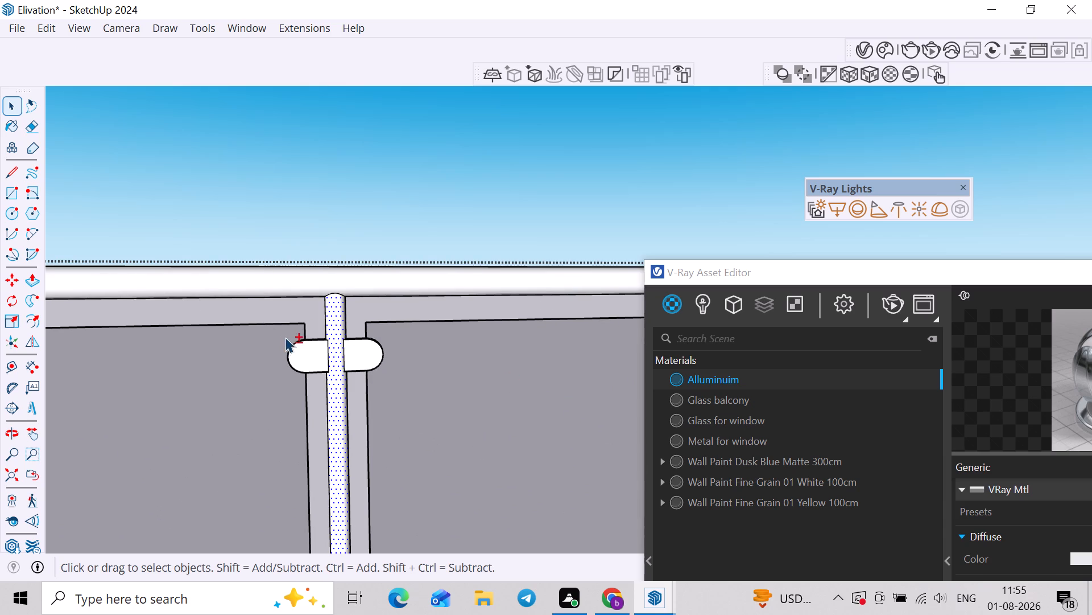
pyautogui.keyDown('shift'); pyautogui.moveTo(285, 337); pyautogui.dragTo(415, 408); pyautogui.keyUp('shift')
pyautogui.keyDown('shift'); pyautogui.scroll(-3, 415, 411); pyautogui.keyUp('shift')
pyautogui.keyDown('shift'); pyautogui.moveTo(416, 441); pyautogui.dragTo(369, 251, button='middle'); pyautogui.keyUp('shift')
pyautogui.keyDown('shift'); pyautogui.scroll(4, 340, 434); pyautogui.keyUp('shift')
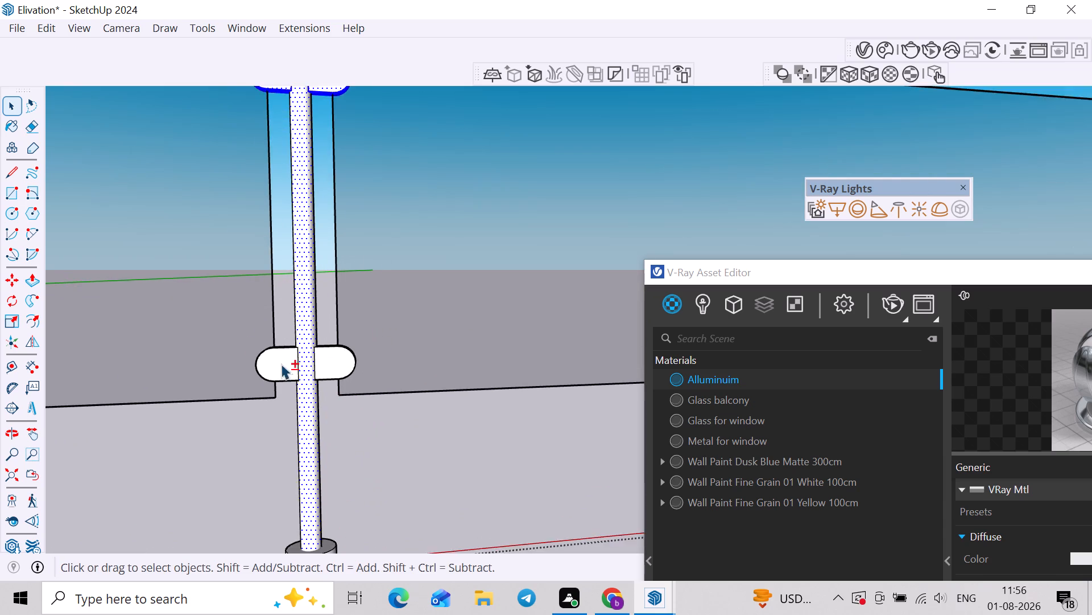
pyautogui.keyDown('shift'); pyautogui.moveTo(236, 331); pyautogui.dragTo(380, 389); pyautogui.keyUp('shift')
pyautogui.keyDown('shift'); pyautogui.rightClick(700, 384); pyautogui.keyUp('shift')
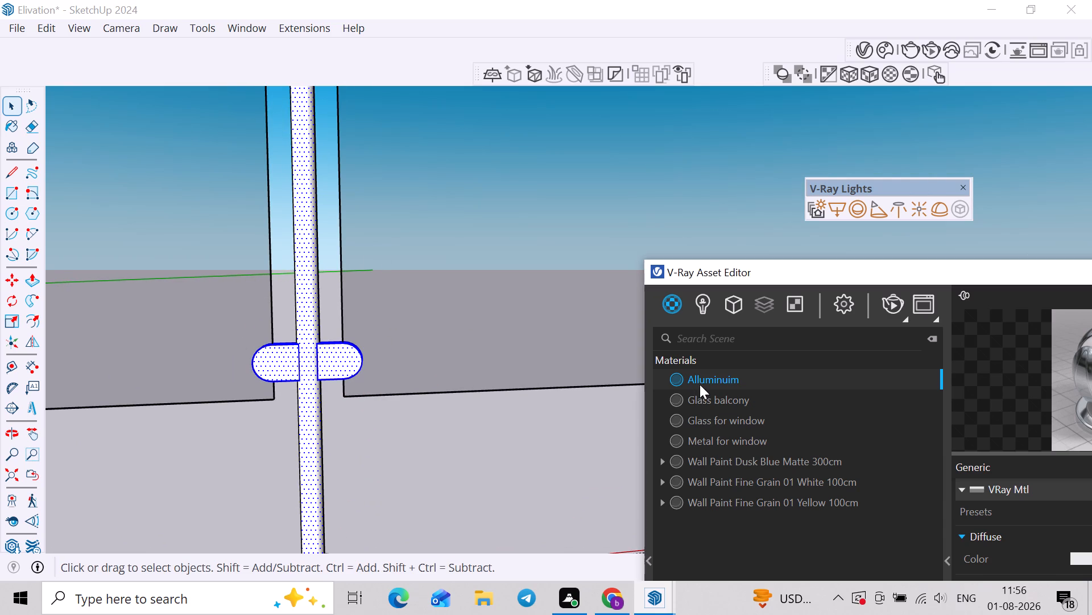
pyautogui.keyDown('shift'); pyautogui.click(721, 429); pyautogui.keyUp('shift')
pyautogui.keyDown('shift'); pyautogui.scroll(-8, 406, 475); pyautogui.keyUp('shift')
pyautogui.click(452, 472)
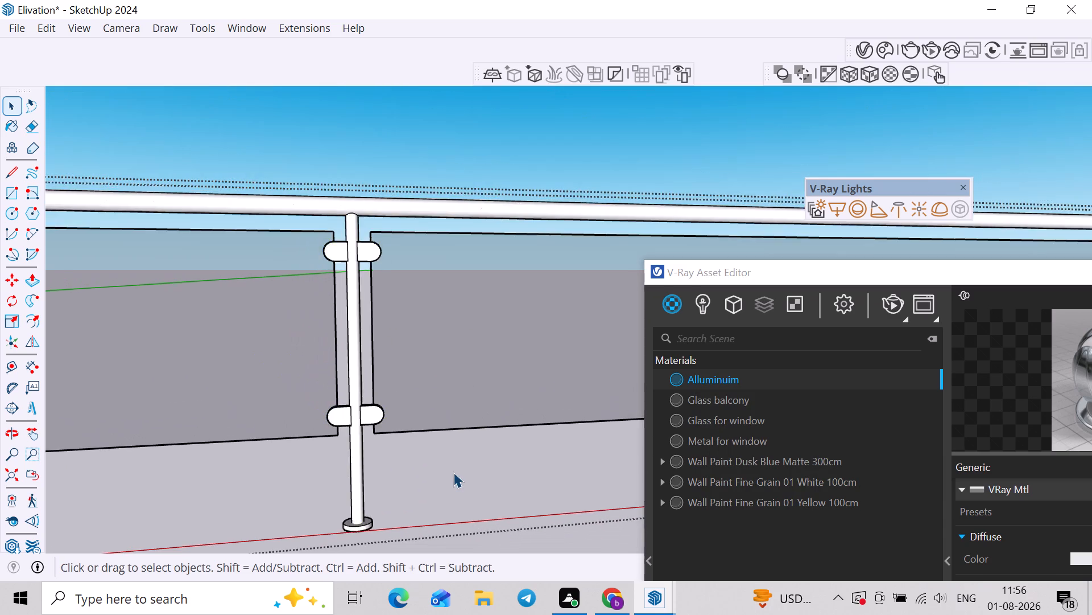
# Apply the Alluminuim material to the round base plate of the same railing post.
pyautogui.scroll(-3, 453, 472)
pyautogui.scroll(3, 380, 510)
pyautogui.keyDown('shift'); pyautogui.moveTo(312, 487); pyautogui.dragTo(441, 548); pyautogui.keyUp('shift')
pyautogui.keyDown('shift'); pyautogui.scroll(3, 355, 521); pyautogui.keyUp('shift')
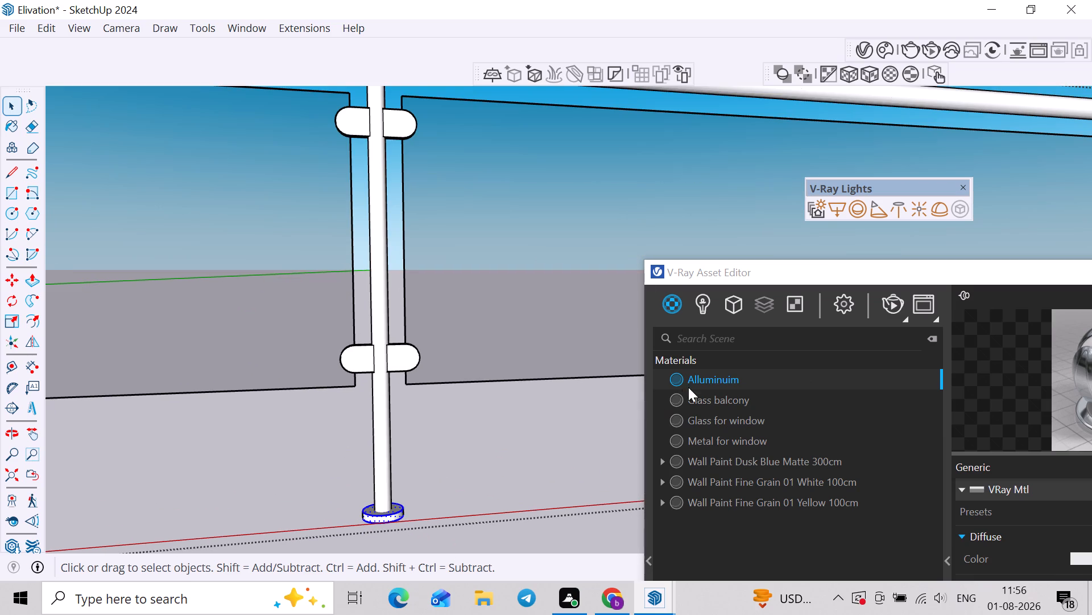
pyautogui.keyDown('shift'); pyautogui.rightClick(695, 383); pyautogui.keyUp('shift')
pyautogui.keyDown('shift'); pyautogui.click(729, 418); pyautogui.keyUp('shift')
pyautogui.scroll(-8, 402, 448)
# Apply the Alluminuim material to the railing's end post, its upper and lower glass clamps and its base plate.
pyautogui.moveTo(465, 441); pyautogui.dragTo(24, 430, button='middle')
pyautogui.keyDown('shift'); pyautogui.moveTo(313, 385); pyautogui.dragTo(12, 393, button='middle'); pyautogui.keyUp('shift')
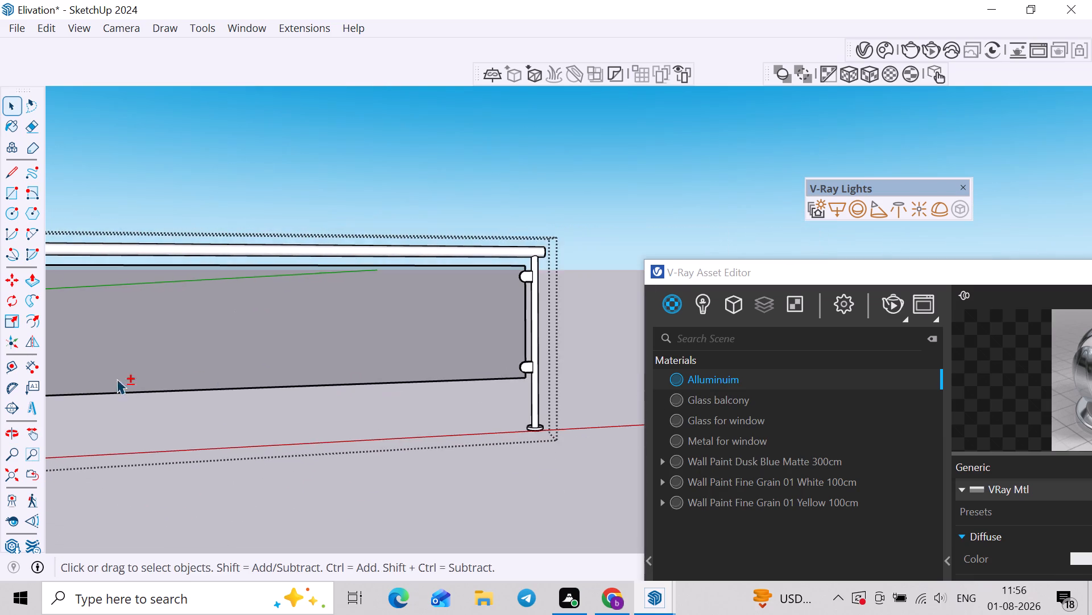
pyautogui.scroll(-3, 315, 347)
pyautogui.moveTo(413, 310); pyautogui.dragTo(375, 346, button='middle')
pyautogui.scroll(7, 490, 299)
pyautogui.click(487, 287)
pyautogui.scroll(5, 487, 287)
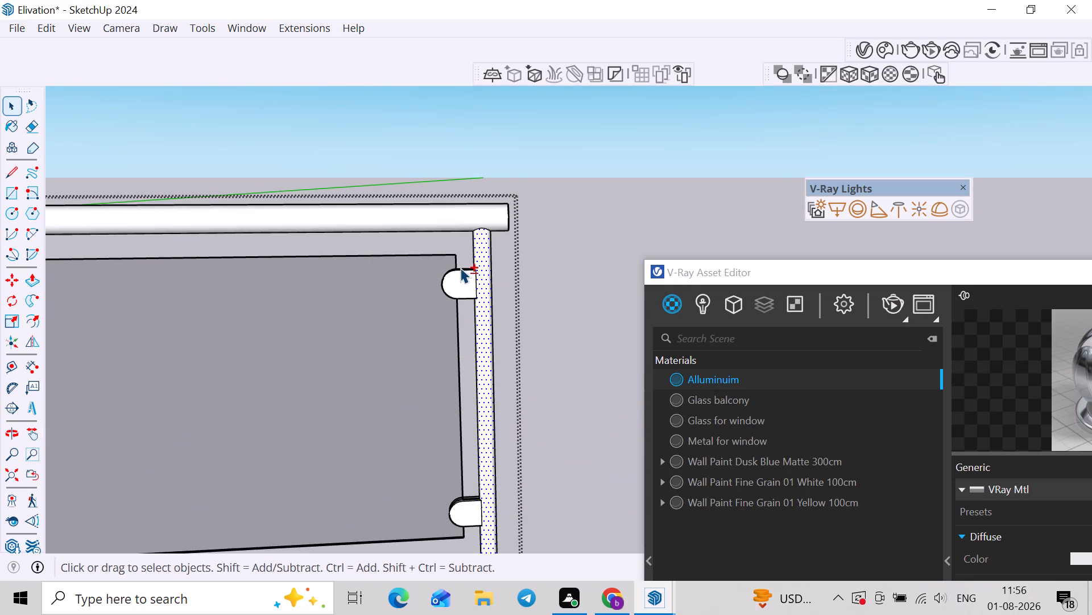
pyautogui.keyDown('shift'); pyautogui.scroll(6, 456, 268); pyautogui.keyUp('shift')
pyautogui.keyDown('shift'); pyautogui.moveTo(423, 262); pyautogui.dragTo(521, 334); pyautogui.keyUp('shift')
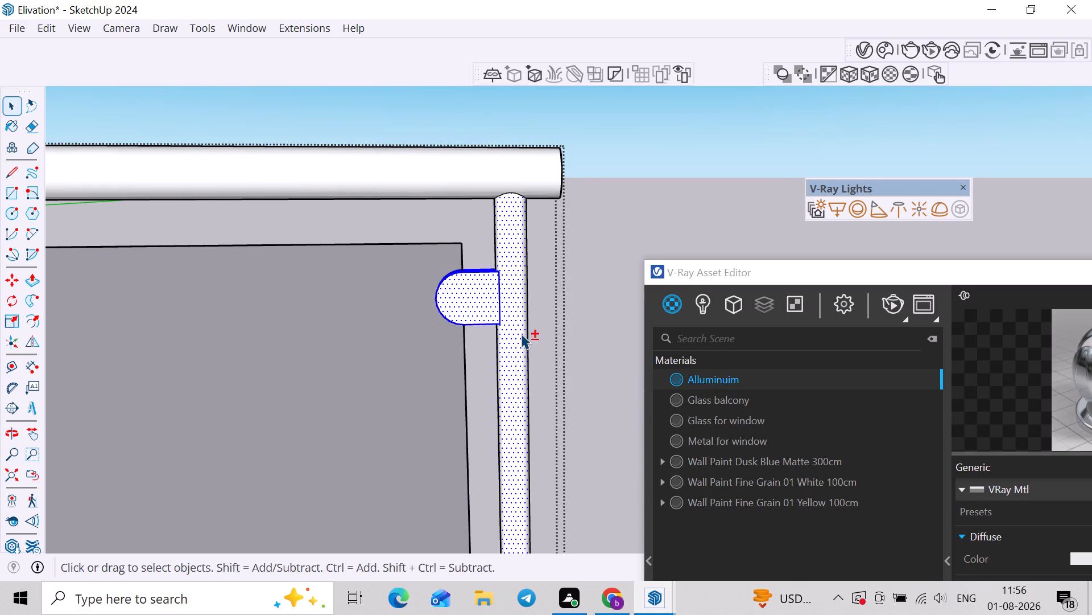
pyautogui.keyDown('shift'); pyautogui.scroll(-4, 521, 334); pyautogui.keyUp('shift')
pyautogui.keyDown('shift'); pyautogui.moveTo(511, 362); pyautogui.dragTo(452, 208, button='middle'); pyautogui.keyUp('shift')
pyautogui.keyDown('shift'); pyautogui.moveTo(493, 406); pyautogui.dragTo(498, 317, button='middle'); pyautogui.keyUp('shift')
pyautogui.keyDown('shift'); pyautogui.scroll(5, 452, 377); pyautogui.keyUp('shift')
pyautogui.keyDown('shift'); pyautogui.moveTo(325, 289); pyautogui.dragTo(460, 376); pyautogui.keyUp('shift')
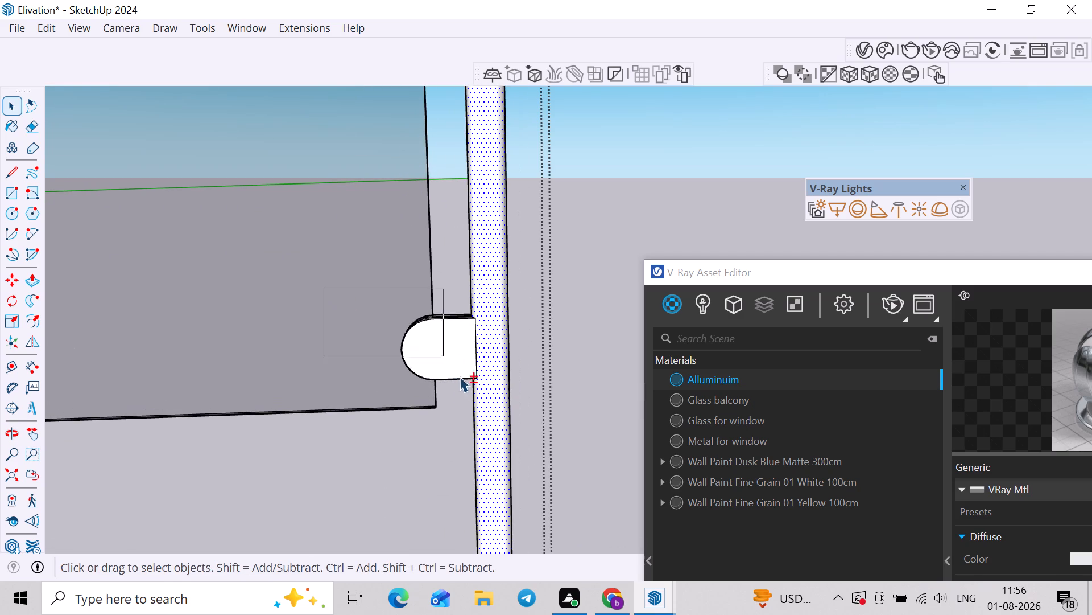
pyautogui.keyDown('shift'); pyautogui.moveTo(460, 376); pyautogui.dragTo(483, 401); pyautogui.keyUp('shift')
pyautogui.keyDown('shift'); pyautogui.moveTo(489, 417); pyautogui.dragTo(420, 208, button='middle'); pyautogui.keyUp('shift')
pyautogui.keyDown('shift'); pyautogui.moveTo(357, 408); pyautogui.dragTo(584, 557); pyautogui.keyUp('shift')
pyautogui.rightClick(714, 377)
pyautogui.click(722, 413)
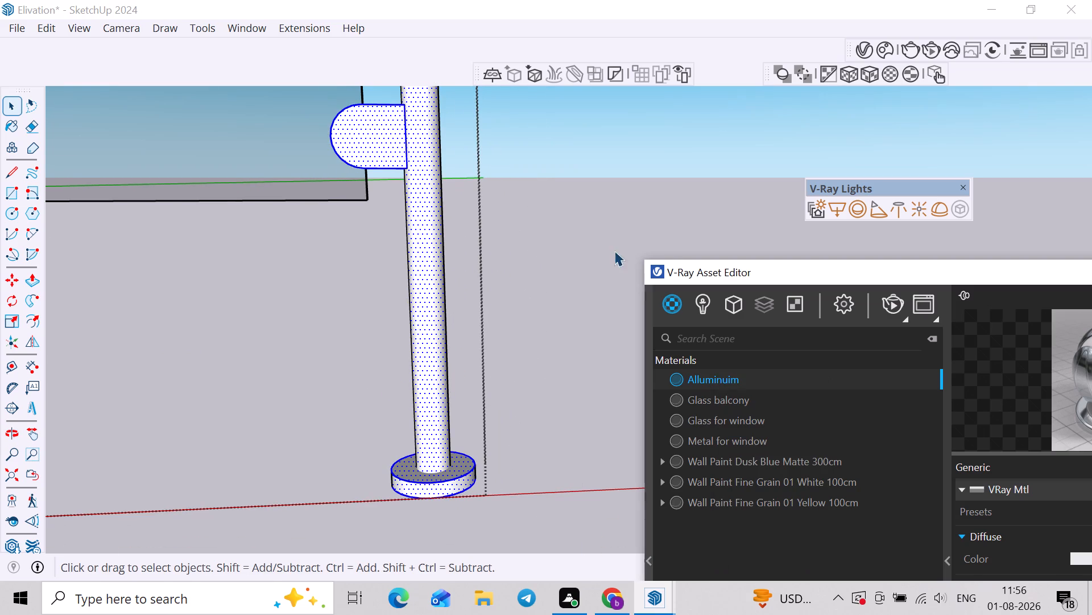
pyautogui.click(607, 220)
# Re-enter the railing group and apply the Alluminuim material to the end post's lower glass clamp again.
pyautogui.rightClick(406, 158)
pyautogui.scroll(1, 291, 137)
pyautogui.doubleClick(341, 135)
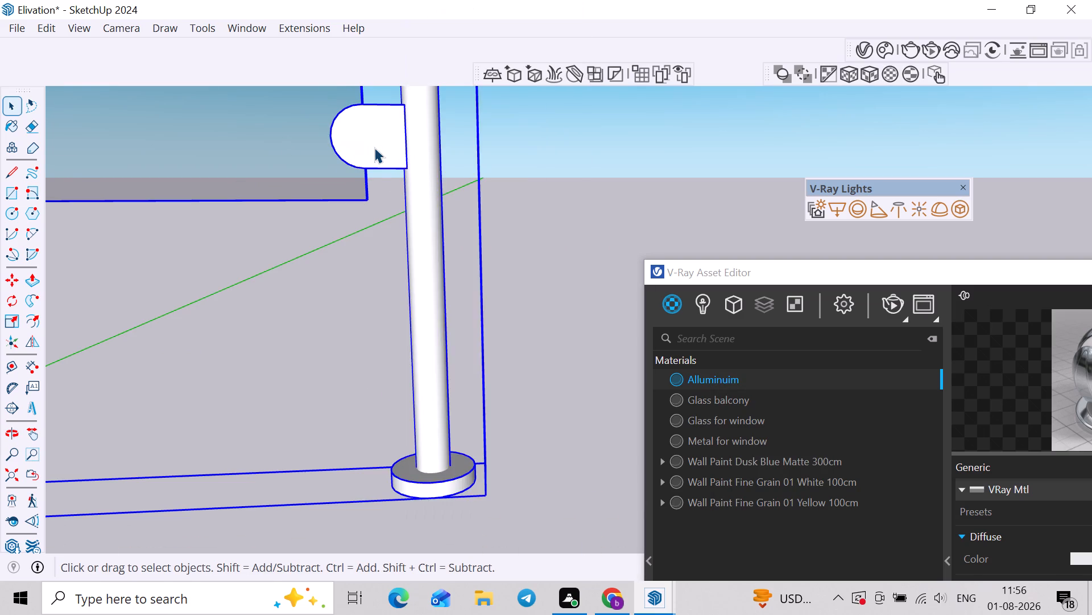
pyautogui.scroll(3, 380, 149)
pyautogui.doubleClick(382, 148)
pyautogui.keyDown('shift'); pyautogui.moveTo(377, 146); pyautogui.dragTo(377, 225, button='middle'); pyautogui.keyUp('shift')
pyautogui.keyDown('shift'); pyautogui.moveTo(284, 132); pyautogui.dragTo(461, 251); pyautogui.keyUp('shift')
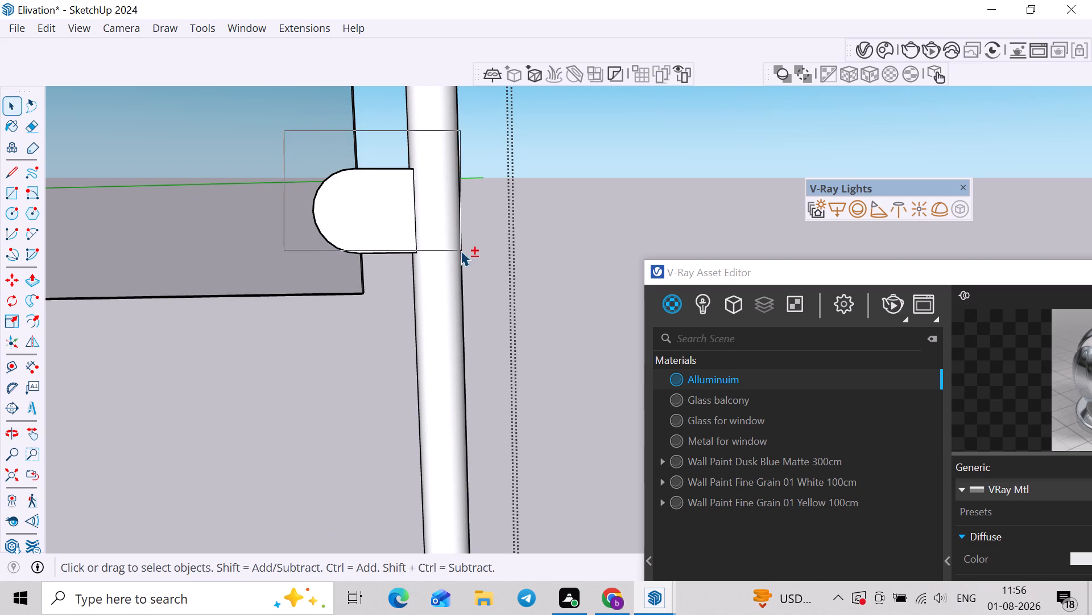
pyautogui.keyDown('shift'); pyautogui.moveTo(461, 251); pyautogui.dragTo(461, 263); pyautogui.keyUp('shift')
pyautogui.rightClick(772, 375)
pyautogui.click(789, 403)
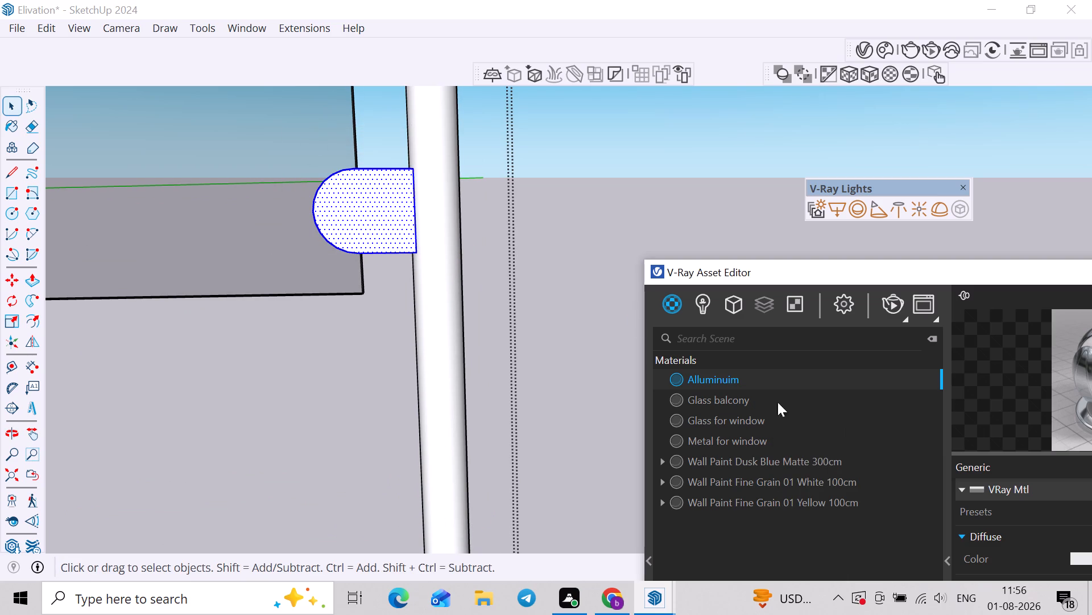
# Leave the railing group and bring the rest of the house model back into view.
pyautogui.click(559, 248)
pyautogui.rightClick(379, 206)
pyautogui.click(489, 505)
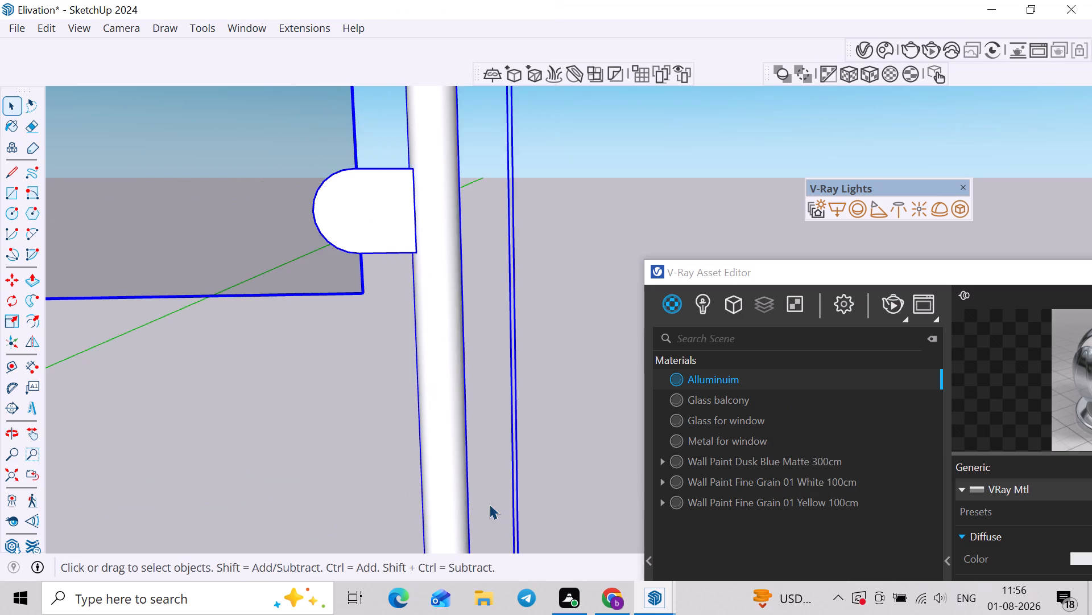
pyautogui.scroll(-13, 489, 500)
pyautogui.click(675, 244)
pyautogui.scroll(-13, 659, 222)
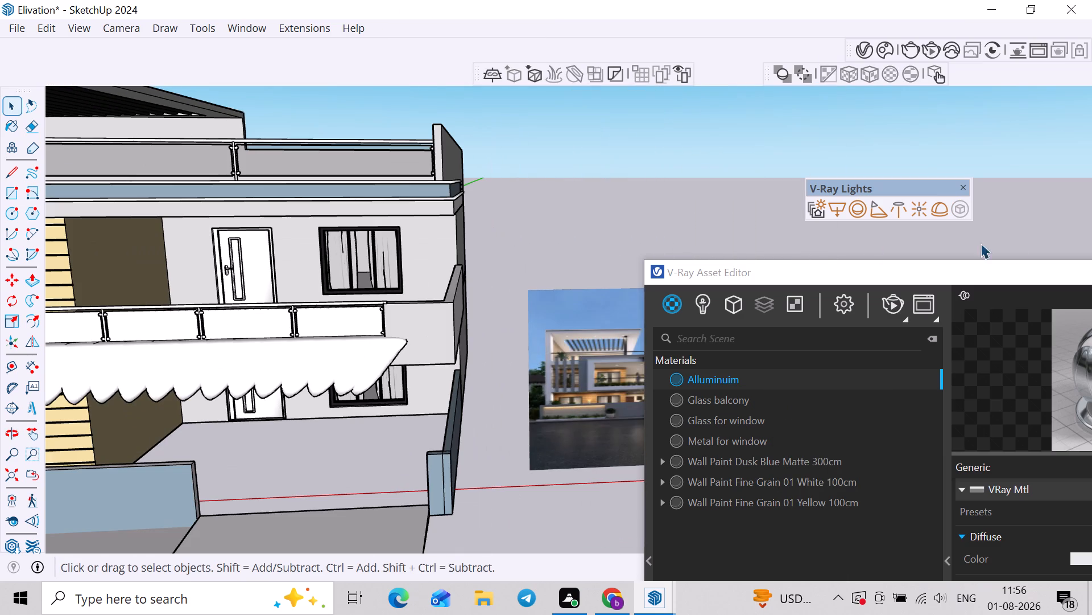
# Put away the V-Ray Asset Editor window to clear the view of the house model.
pyautogui.moveTo(904, 273); pyautogui.dragTo(520, 206)
pyautogui.click(886, 206)
pyautogui.scroll(-4, 748, 319)
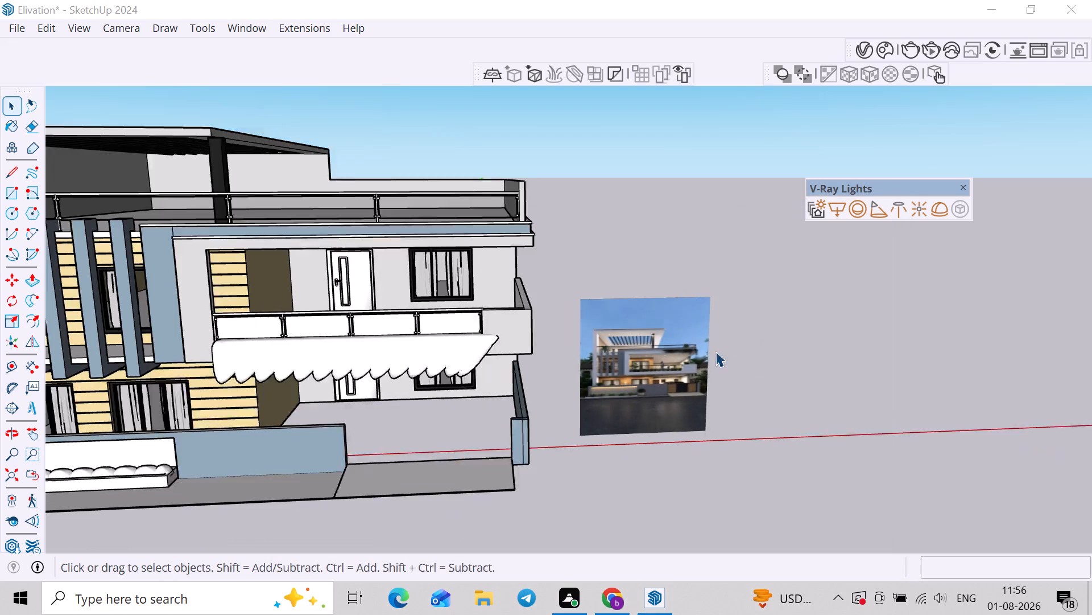
pyautogui.click(822, 338)
# Face the house front and browse the online vegetation models in the Chaos Cosmos Browser for suitable plants.
pyautogui.keyDown('shift'); pyautogui.moveTo(354, 356); pyautogui.dragTo(529, 339, button='middle'); pyautogui.keyUp('shift')
pyautogui.moveTo(529, 387); pyautogui.dragTo(462, 281, button='middle')
pyautogui.moveTo(481, 296); pyautogui.dragTo(559, 379, button='middle')
pyautogui.moveTo(542, 412); pyautogui.dragTo(575, 427, button='middle')
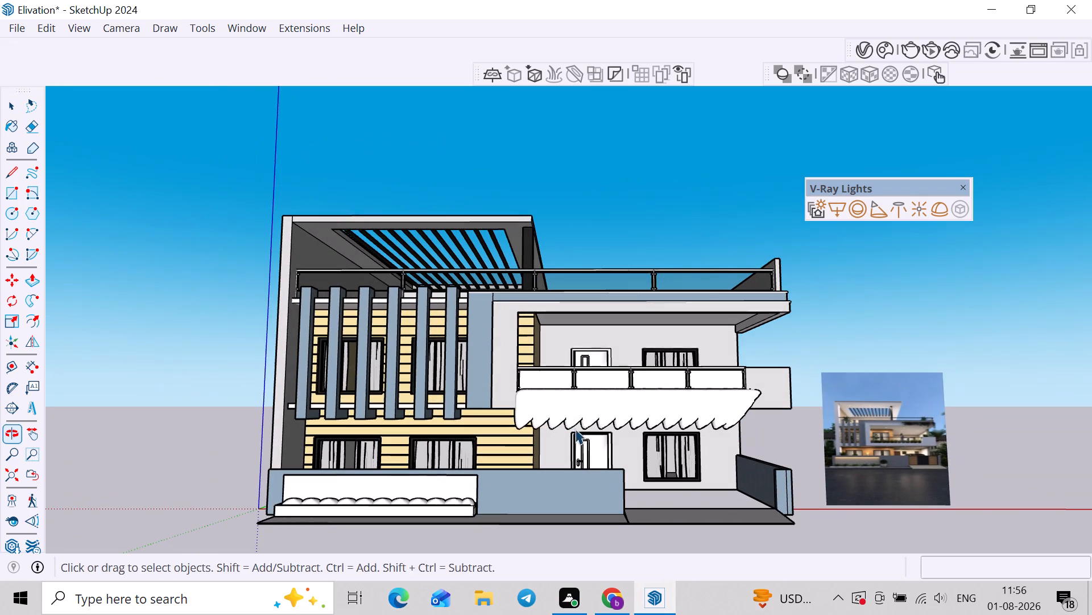
pyautogui.click(894, 54)
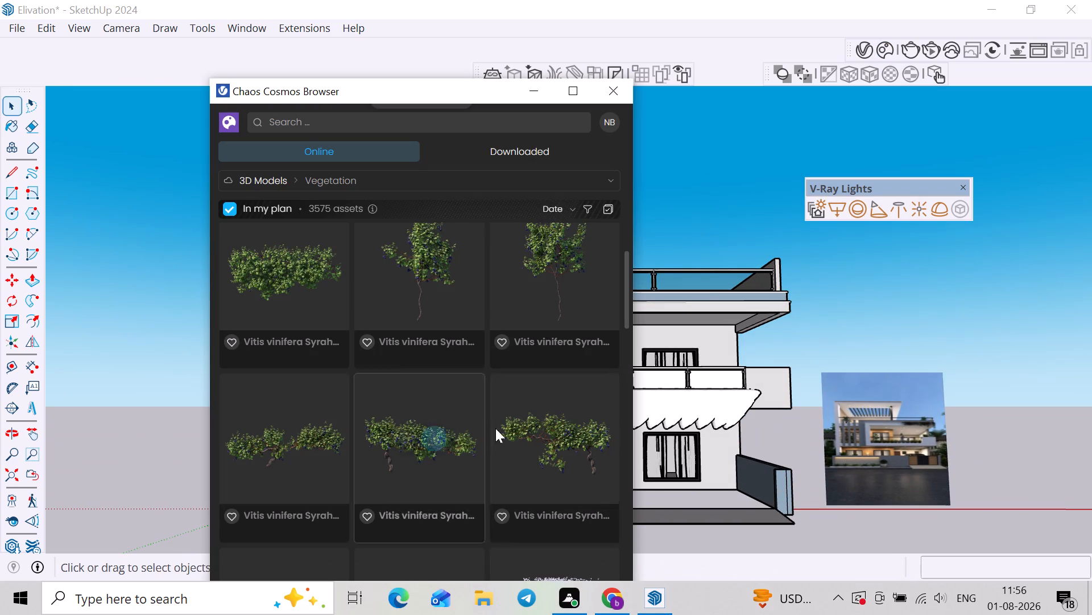
pyautogui.scroll(-20, 522, 413)
pyautogui.scroll(-6, 522, 413)
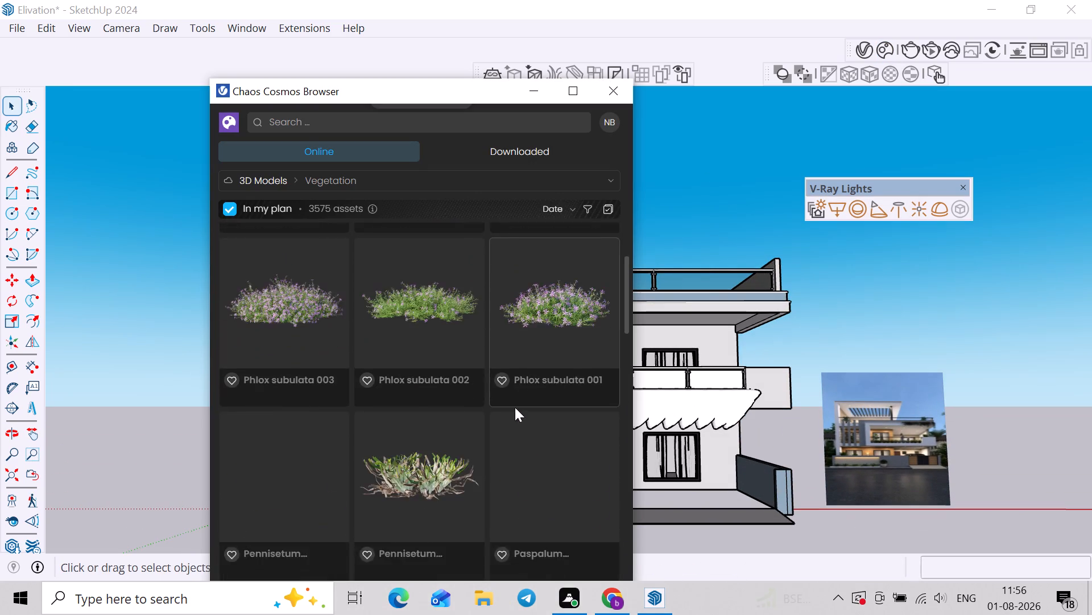
pyautogui.scroll(-20, 515, 407)
pyautogui.scroll(-6, 515, 407)
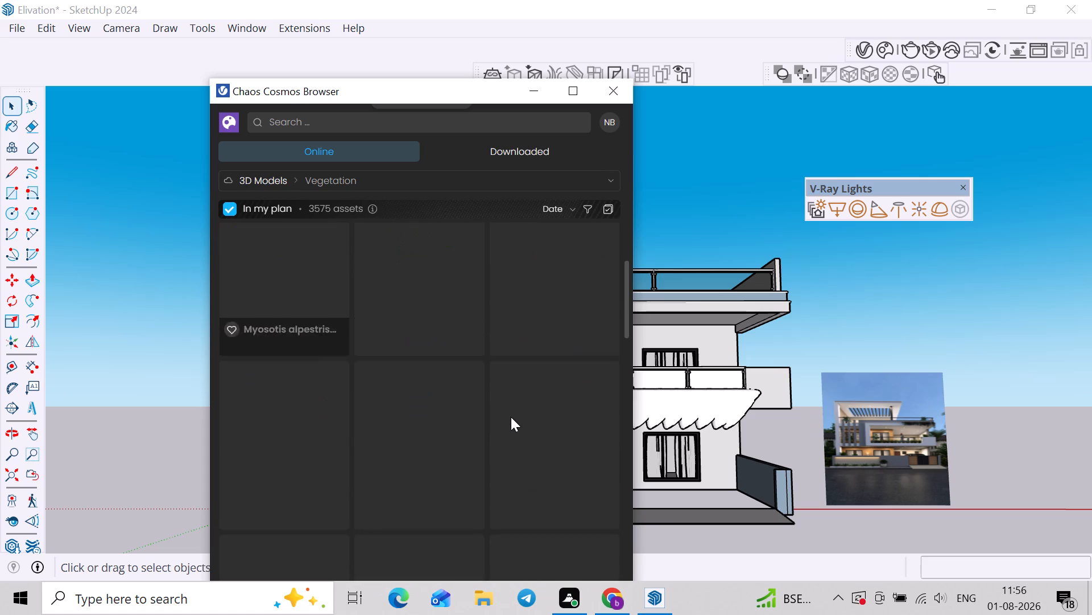
pyautogui.scroll(-2, 511, 417)
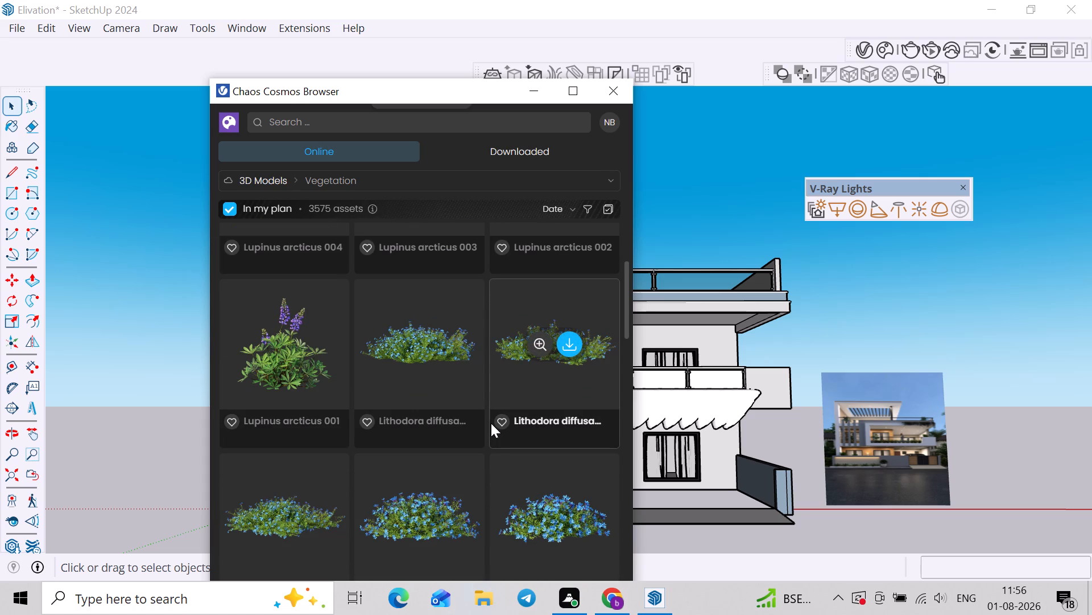
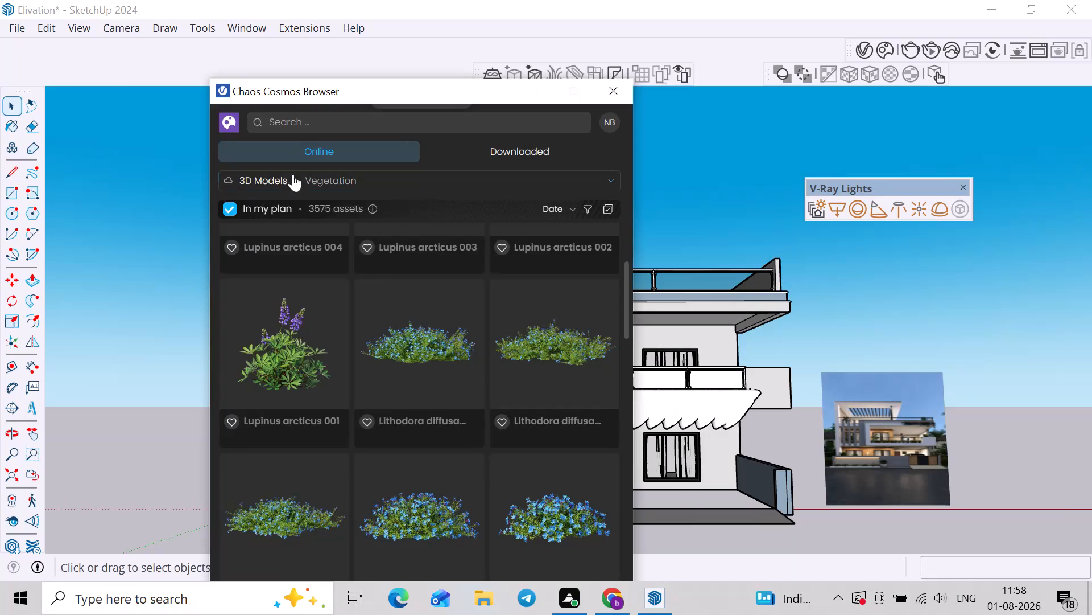
# Look through the online vegetation models for grasses, shrubs and ground cover that could suit the house.
pyautogui.scroll(-20, 475, 405)
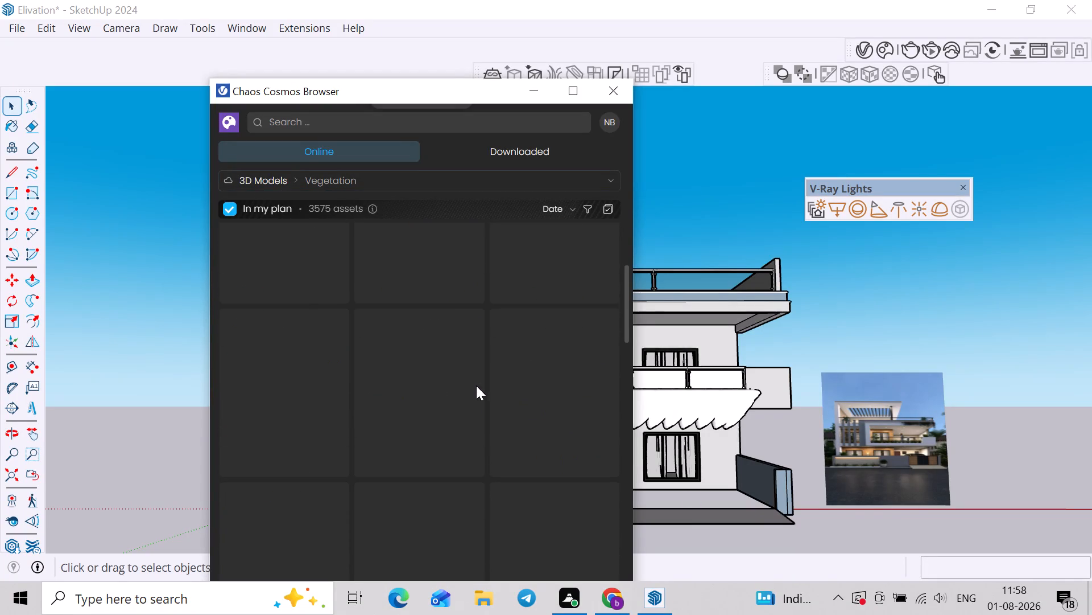
pyautogui.scroll(-1, 458, 395)
pyautogui.scroll(-12, 518, 374)
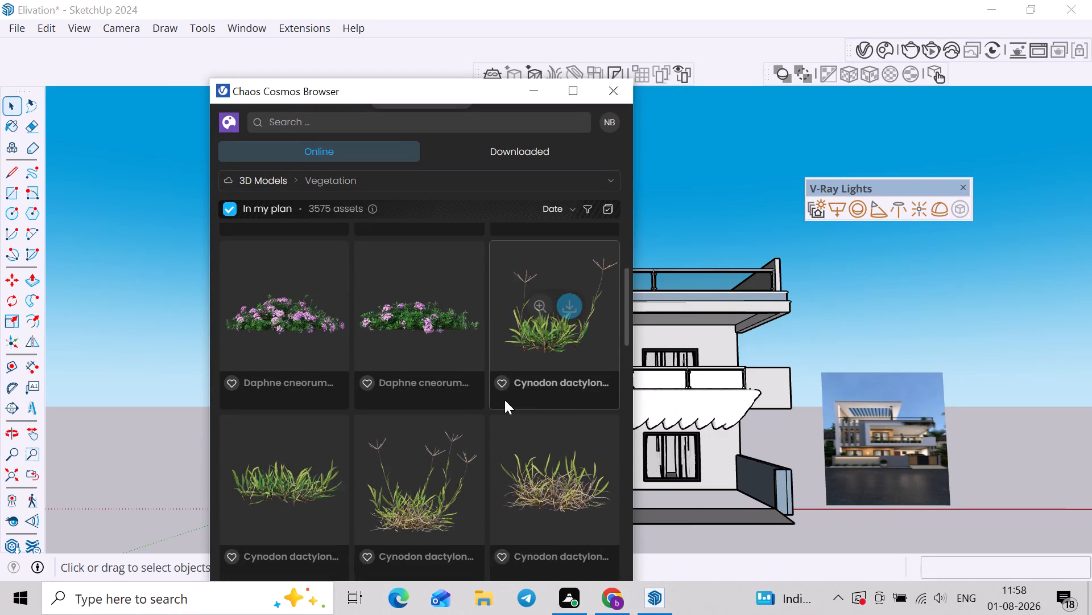
pyautogui.scroll(-18, 504, 400)
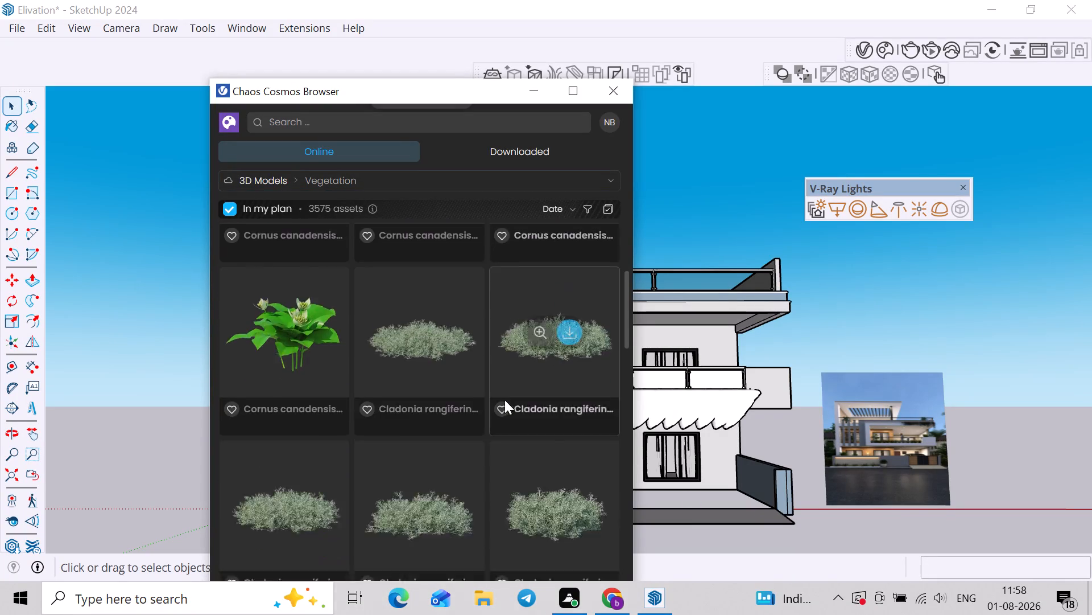
pyautogui.scroll(-13, 504, 400)
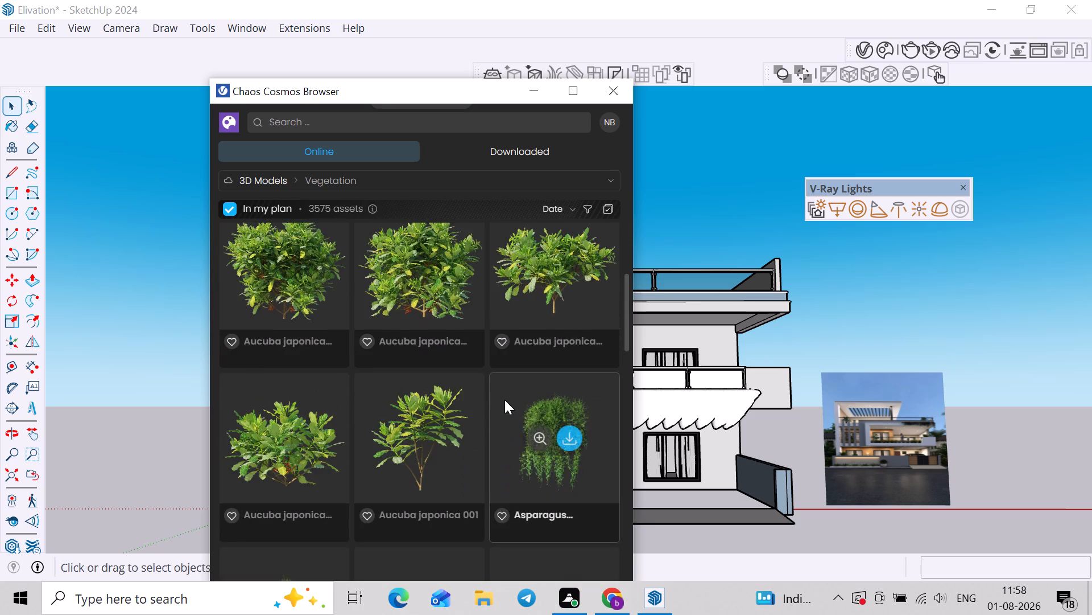
pyautogui.scroll(-16, 504, 400)
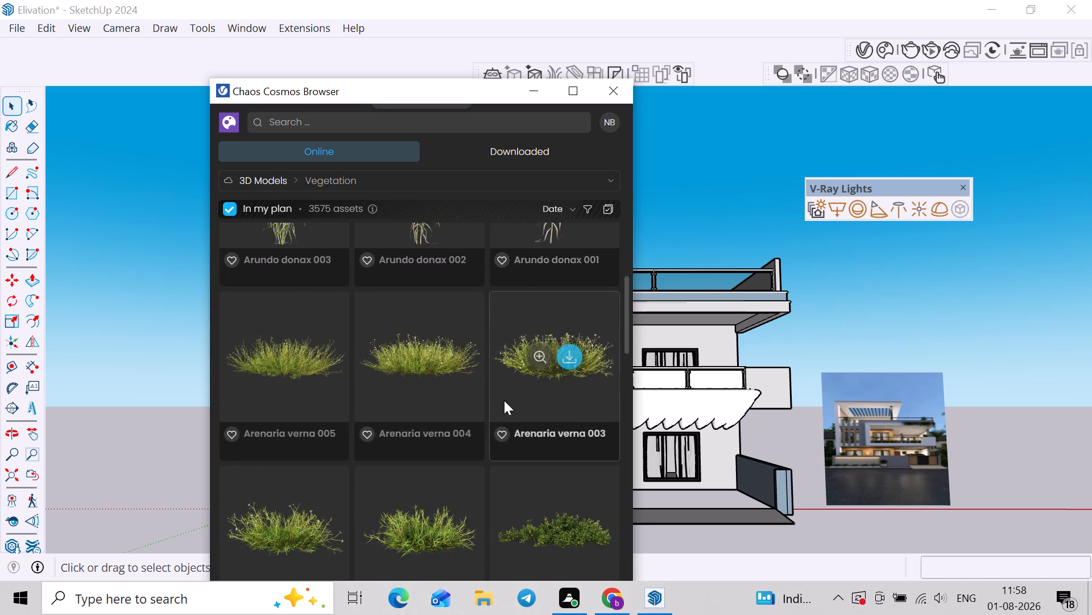
pyautogui.scroll(5, 966, 475)
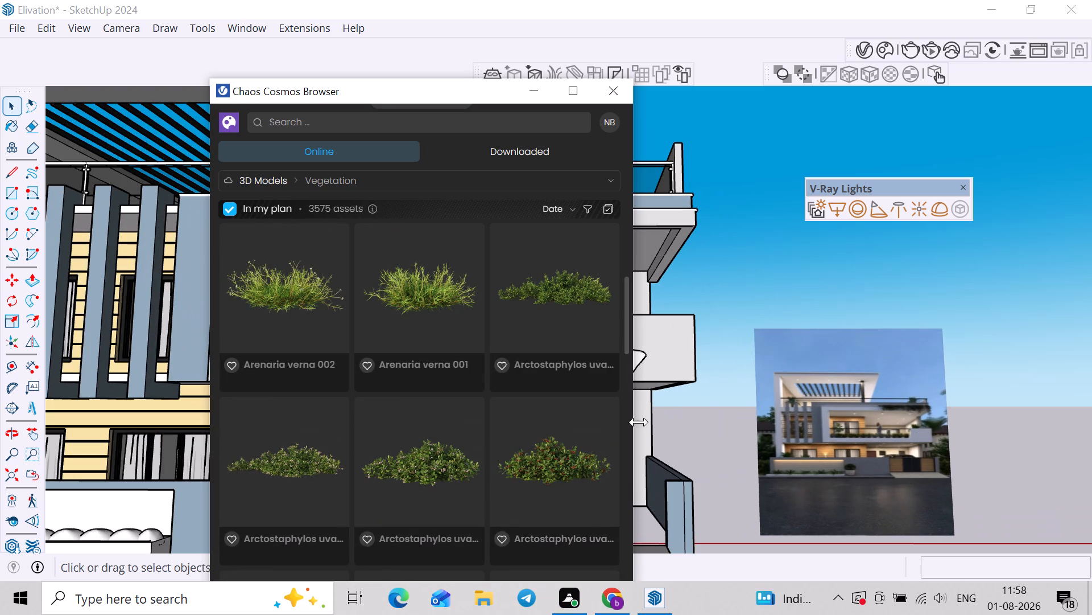
# Place the Chaos Cosmos Browser beside the house model and examine the balcony planting in the reference photo up close.
pyautogui.moveTo(464, 90); pyautogui.dragTo(954, 199)
pyautogui.moveTo(463, 290); pyautogui.dragTo(458, 298, button='middle')
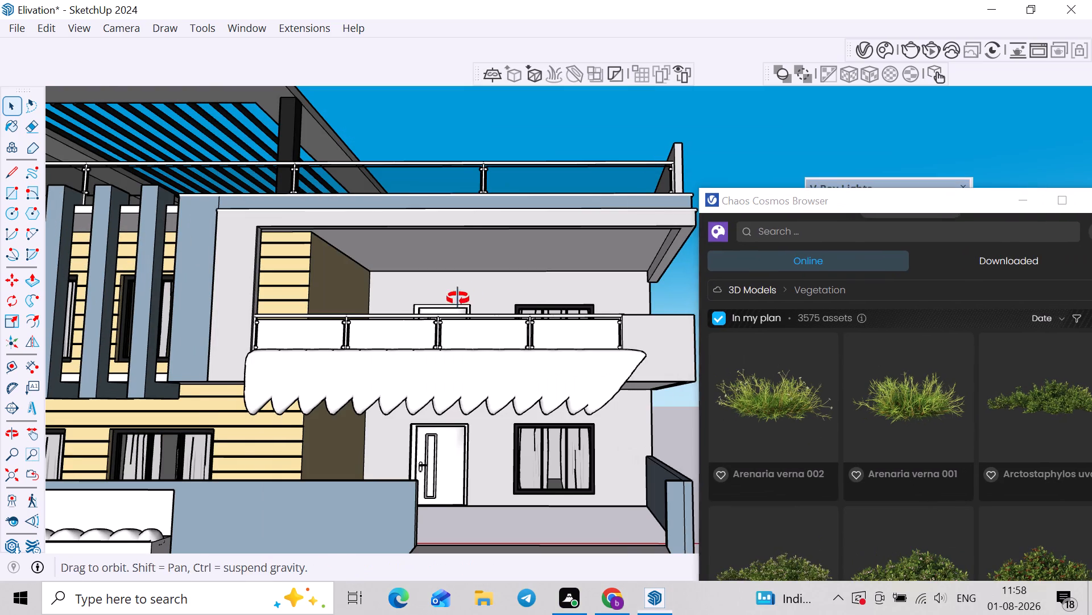
pyautogui.moveTo(458, 298); pyautogui.dragTo(431, 329, button='middle')
pyautogui.moveTo(488, 302); pyautogui.dragTo(387, 366, button='middle')
pyautogui.scroll(-5, 840, 417)
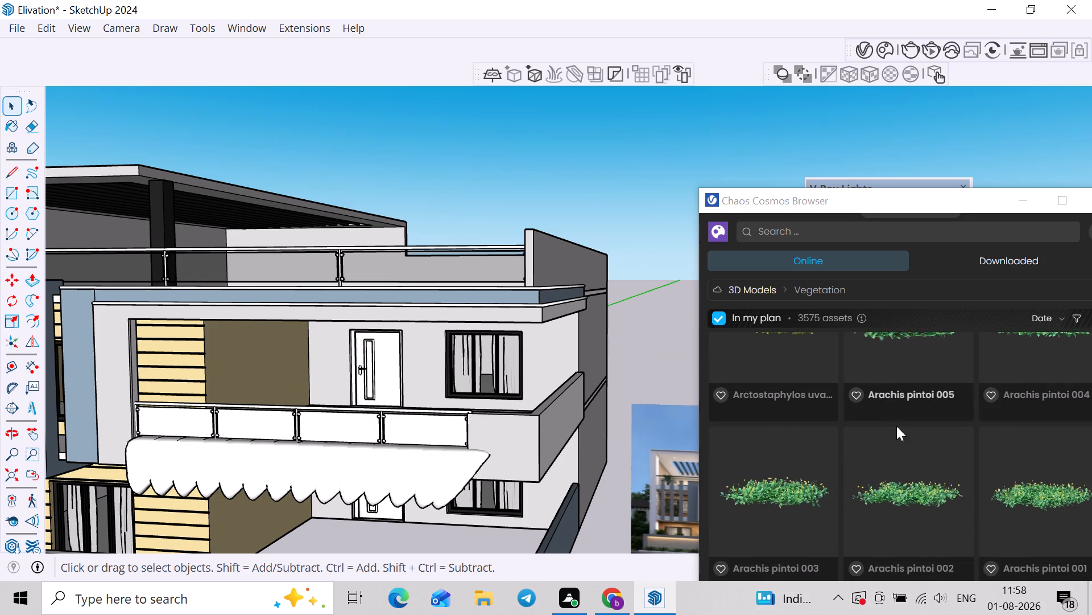
pyautogui.scroll(12, 870, 335)
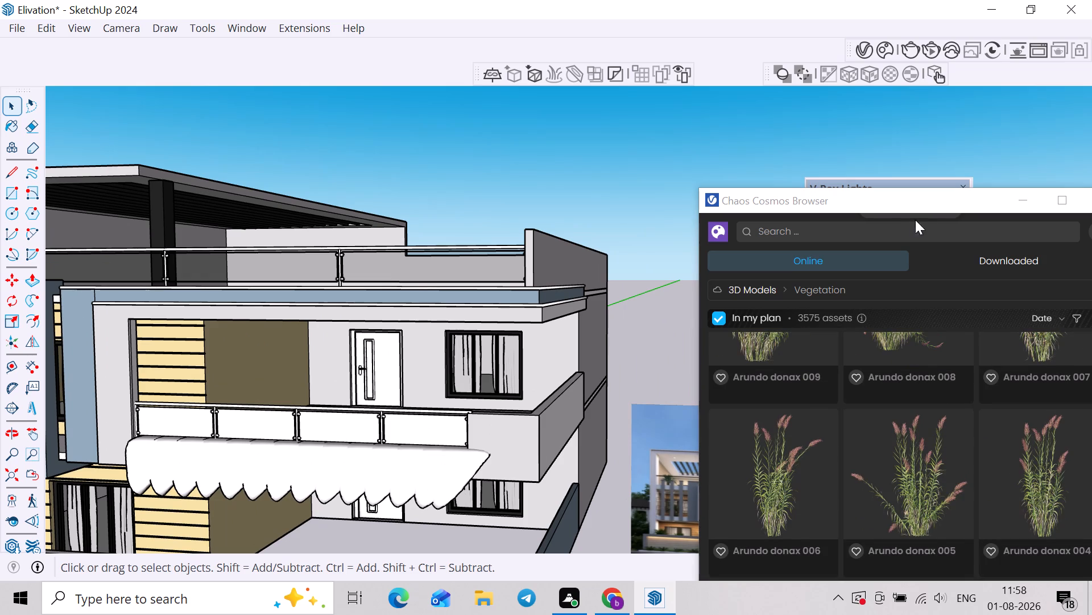
pyautogui.moveTo(919, 213); pyautogui.dragTo(775, 147)
pyautogui.moveTo(846, 197); pyautogui.dragTo(690, 79)
pyautogui.scroll(-3, 871, 408)
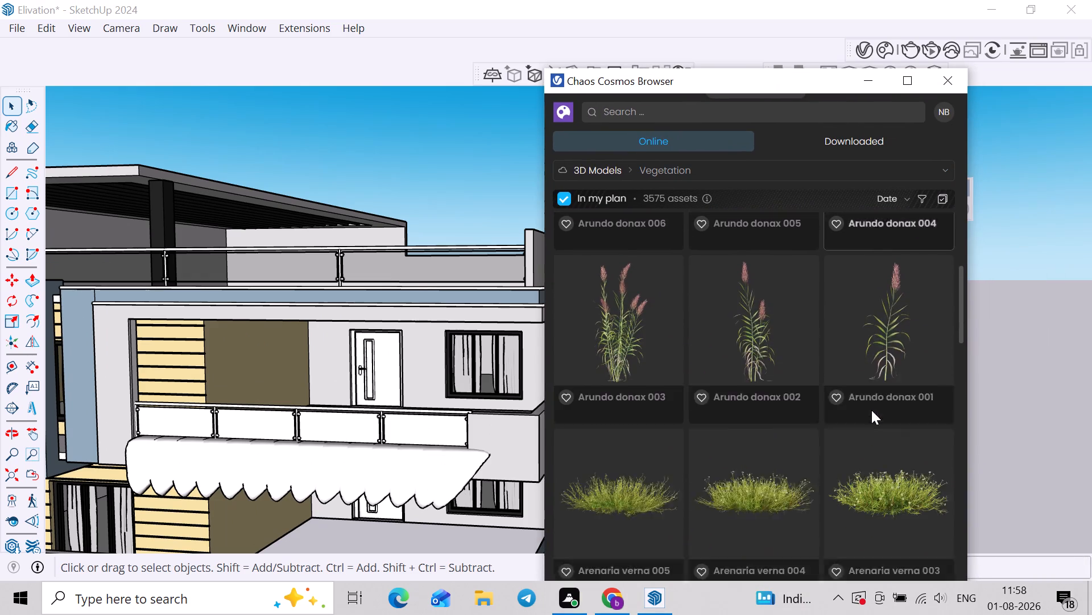
pyautogui.scroll(-3, 871, 410)
pyautogui.moveTo(752, 71); pyautogui.dragTo(754, 230)
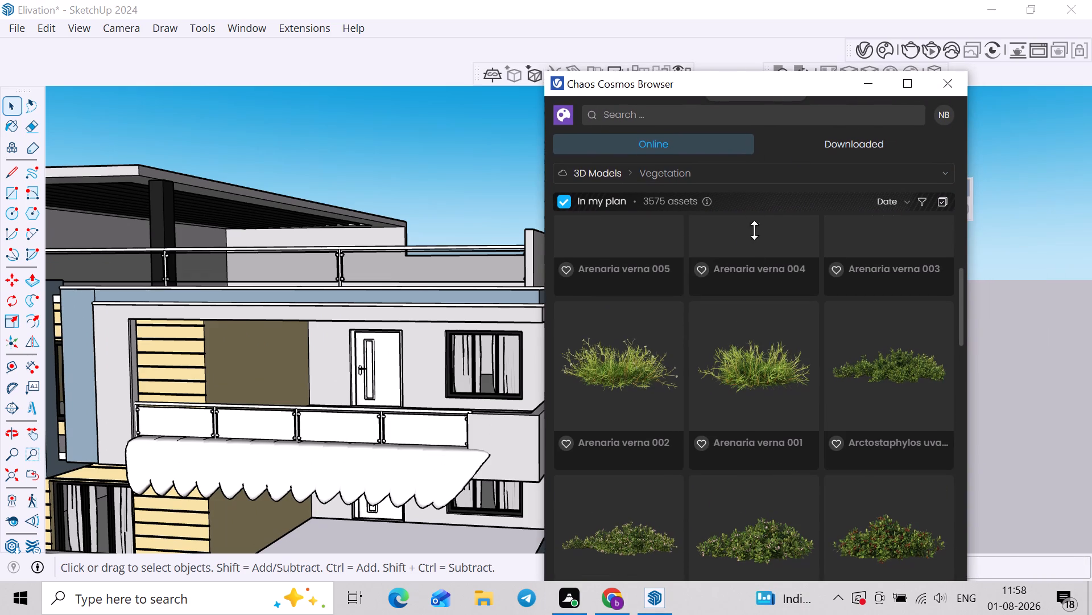
pyautogui.moveTo(754, 230); pyautogui.dragTo(754, 267)
pyautogui.moveTo(780, 91); pyautogui.dragTo(764, 6)
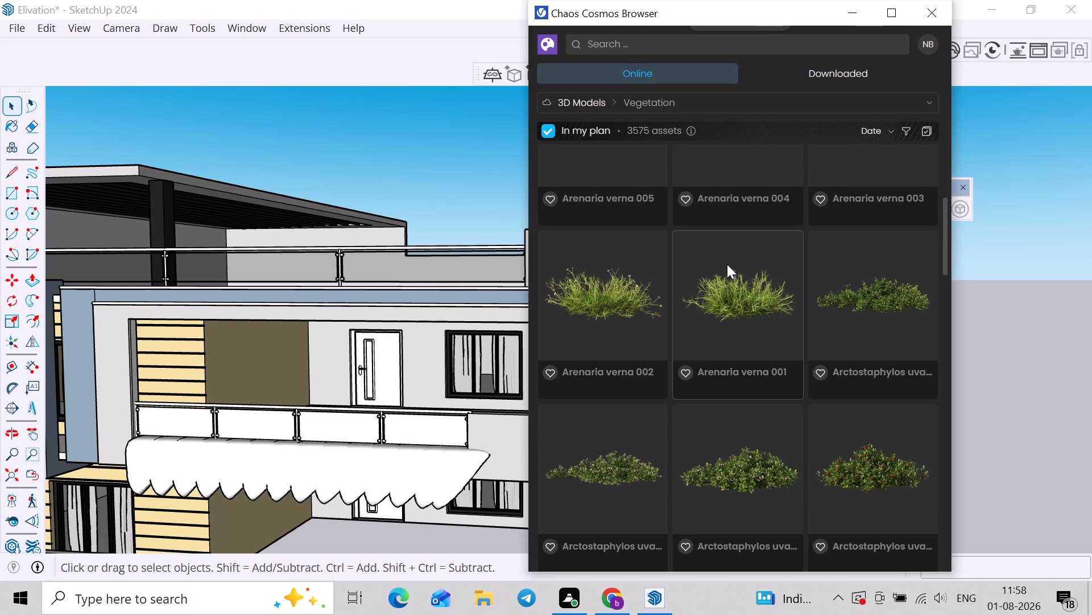
pyautogui.scroll(-6, 257, 255)
pyautogui.keyDown('shift'); pyautogui.moveTo(409, 309); pyautogui.dragTo(319, 290, button='middle'); pyautogui.keyUp('shift')
pyautogui.scroll(2, 686, 323)
pyautogui.scroll(-11, 691, 323)
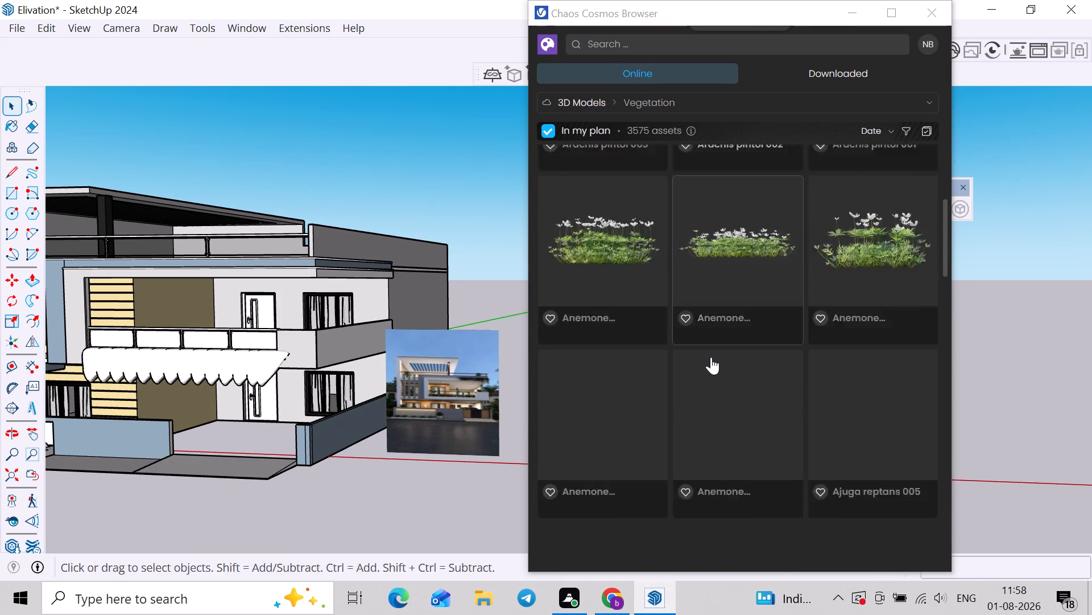
pyautogui.scroll(-7, 711, 357)
pyautogui.moveTo(812, 17); pyautogui.dragTo(797, 18)
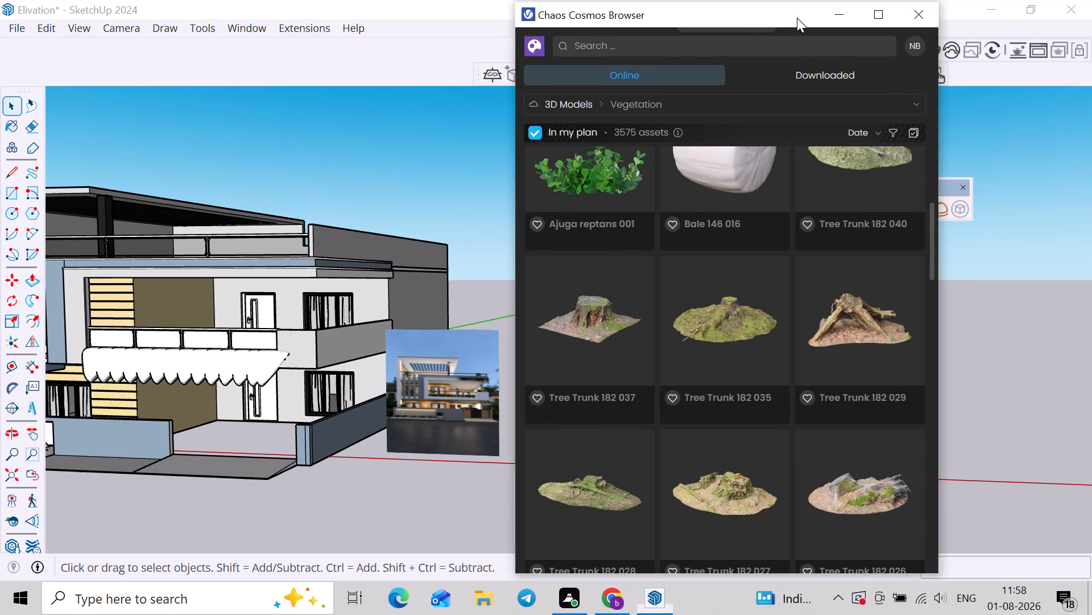
pyautogui.moveTo(797, 18); pyautogui.dragTo(869, 30)
pyautogui.scroll(11, 436, 306)
pyautogui.scroll(-2, 512, 441)
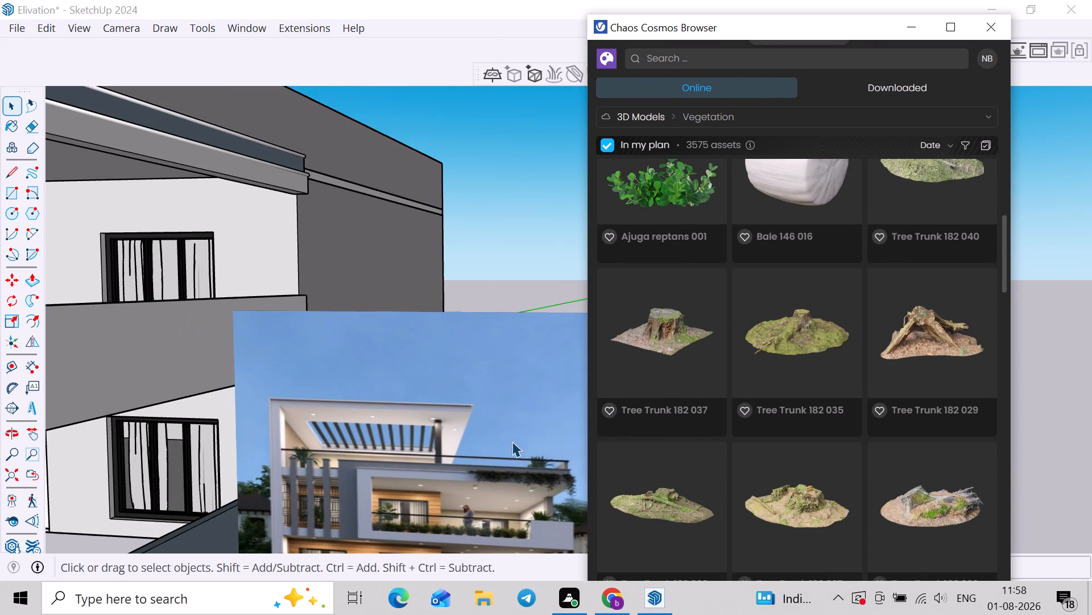
# Browse further through the vegetation models for hedge plants like those on the reference photo's balconies.
pyautogui.scroll(-19, 744, 418)
pyautogui.scroll(-4, 793, 414)
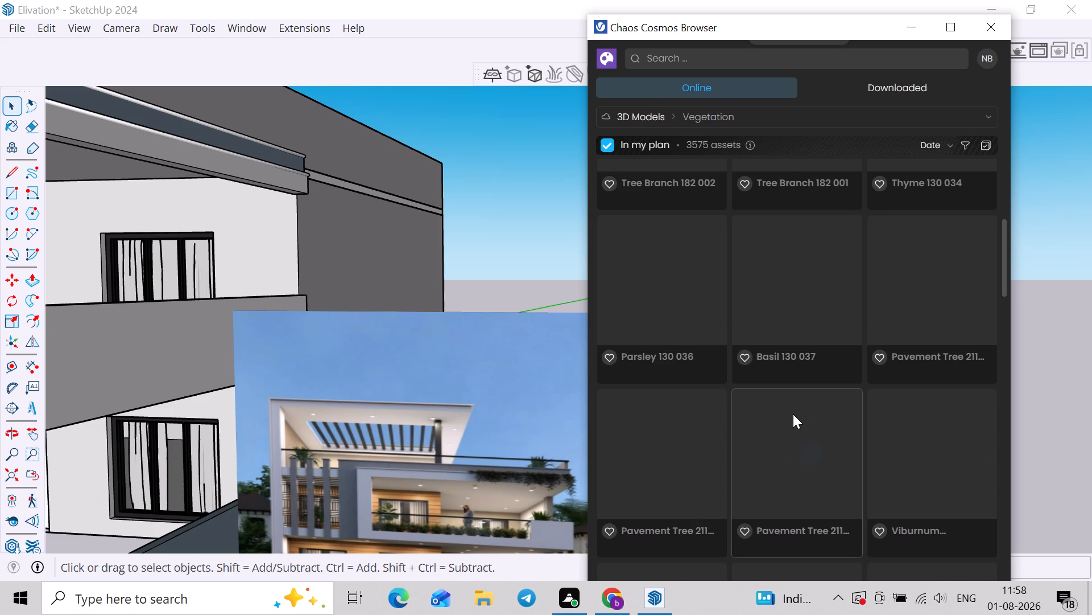
pyautogui.scroll(-8, 793, 414)
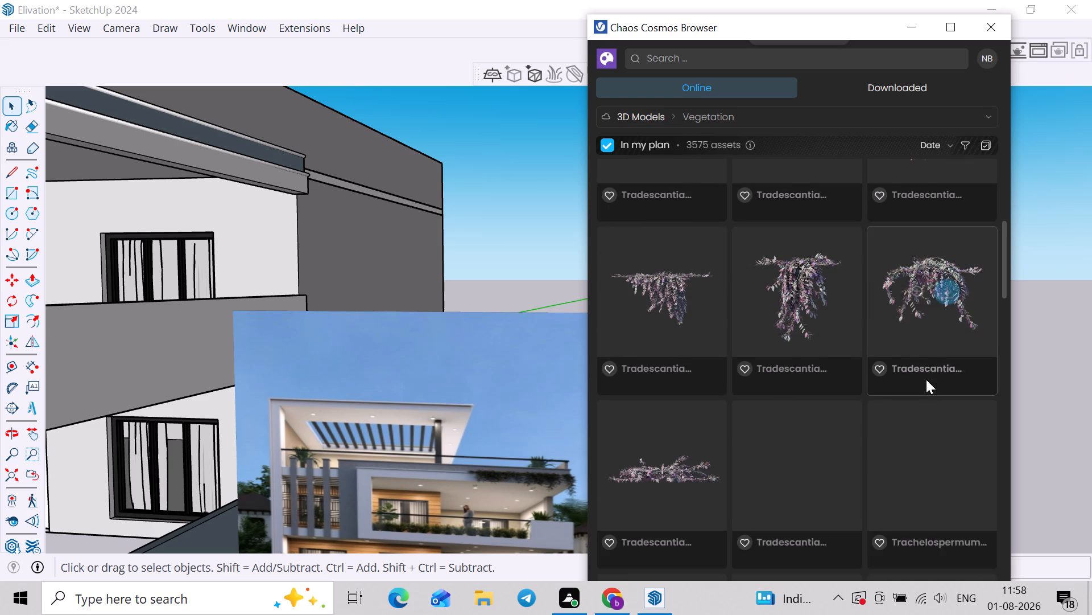
pyautogui.scroll(-4, 926, 379)
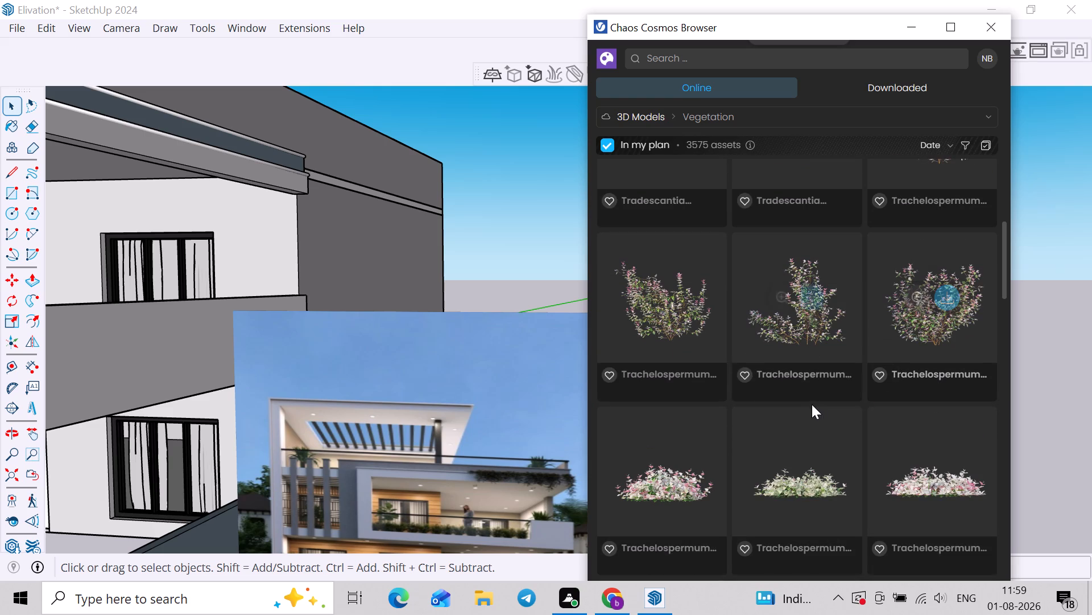
pyautogui.scroll(-5, 887, 409)
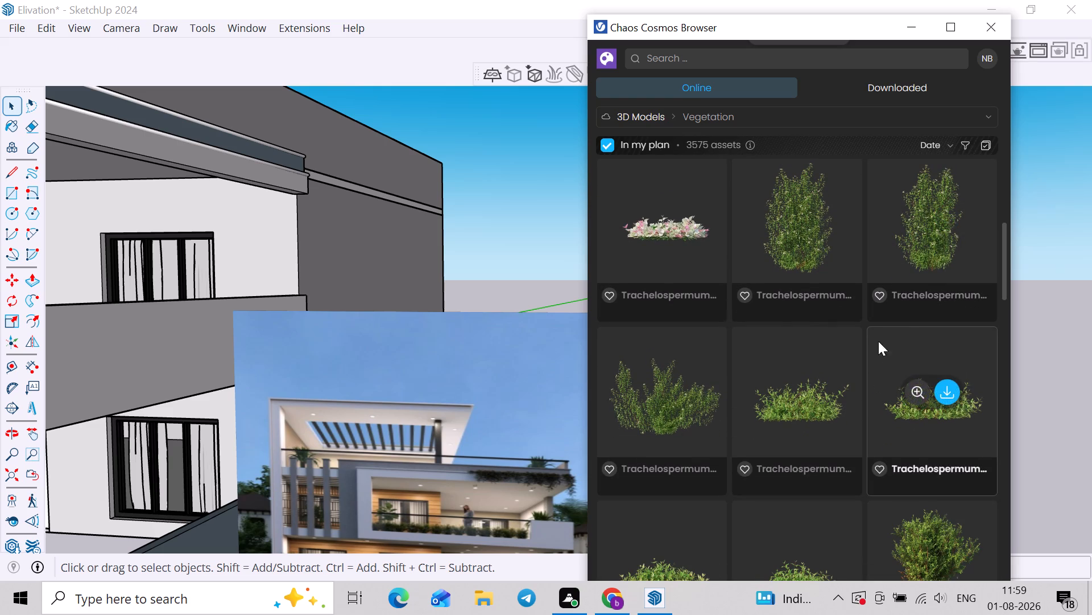
pyautogui.scroll(-2, 853, 405)
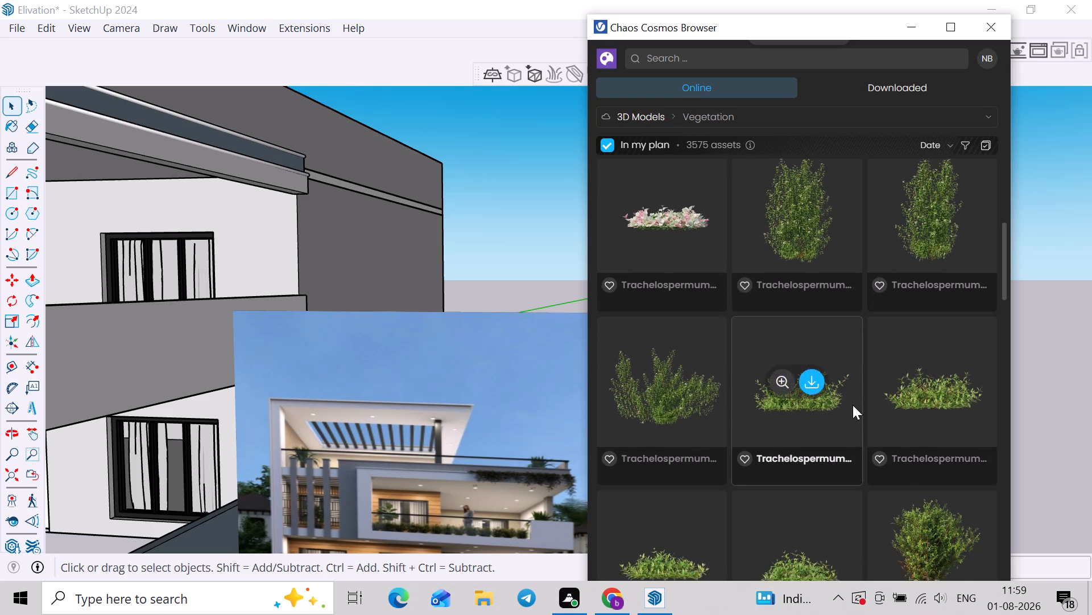
pyautogui.scroll(-3, 860, 382)
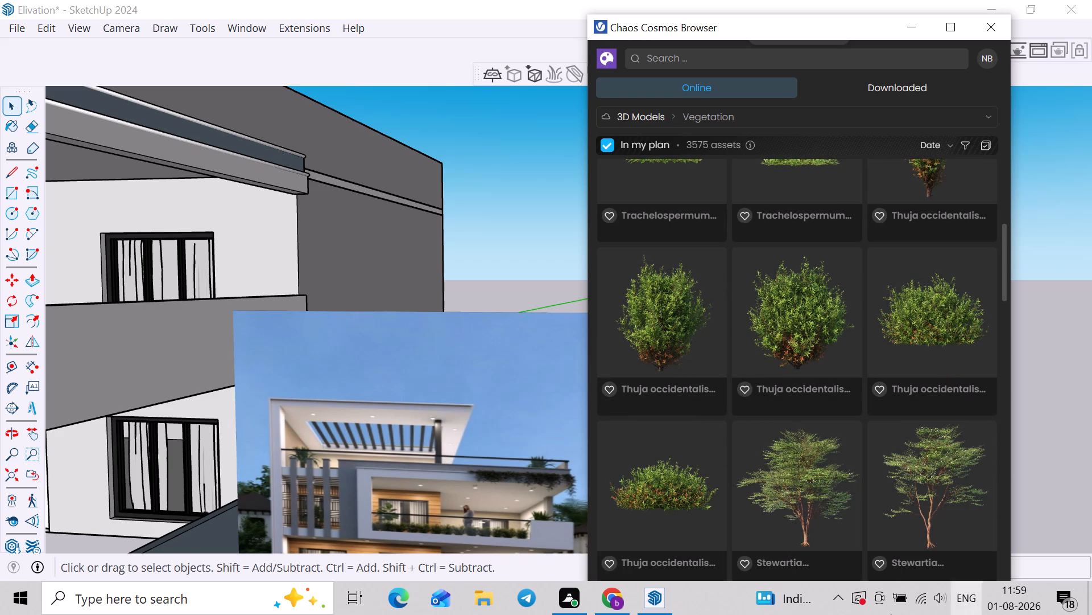
pyautogui.scroll(-10, 783, 516)
pyautogui.scroll(-1, 802, 450)
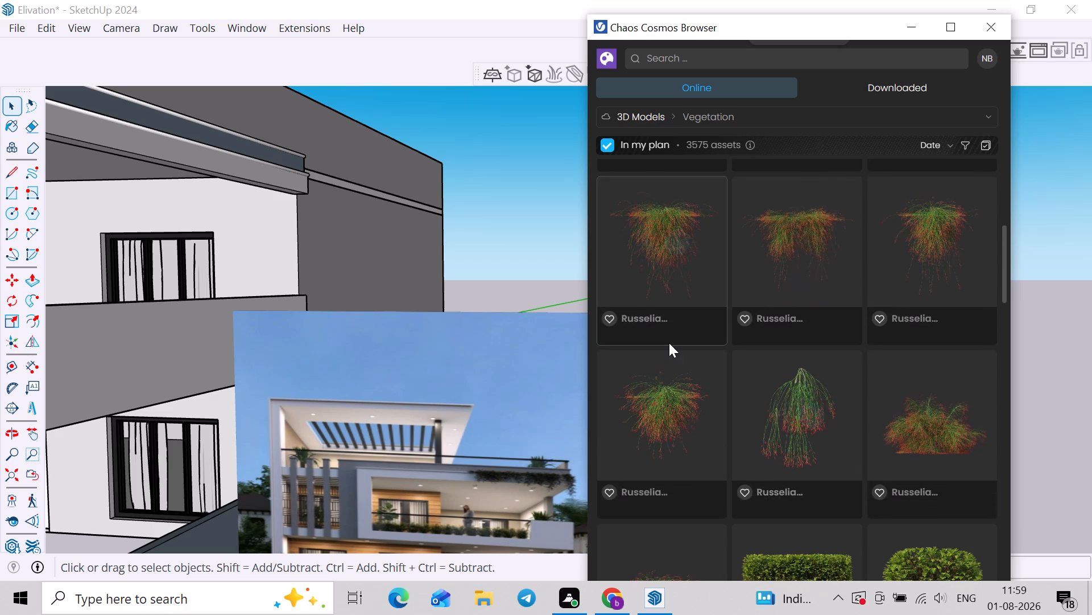
pyautogui.scroll(-8, 668, 344)
pyautogui.scroll(-6, 818, 378)
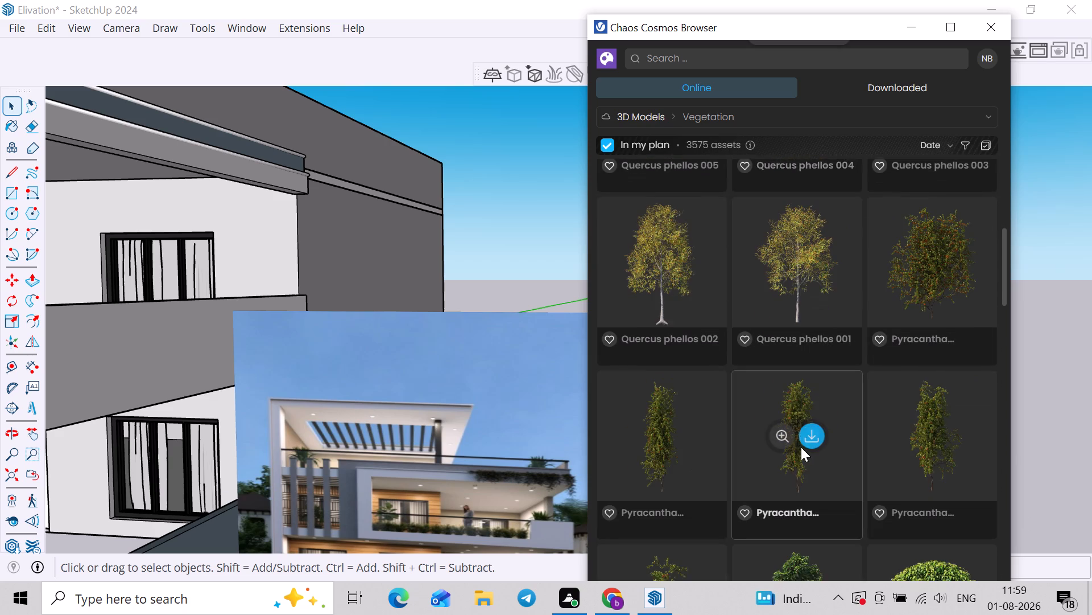
pyautogui.scroll(-16, 804, 453)
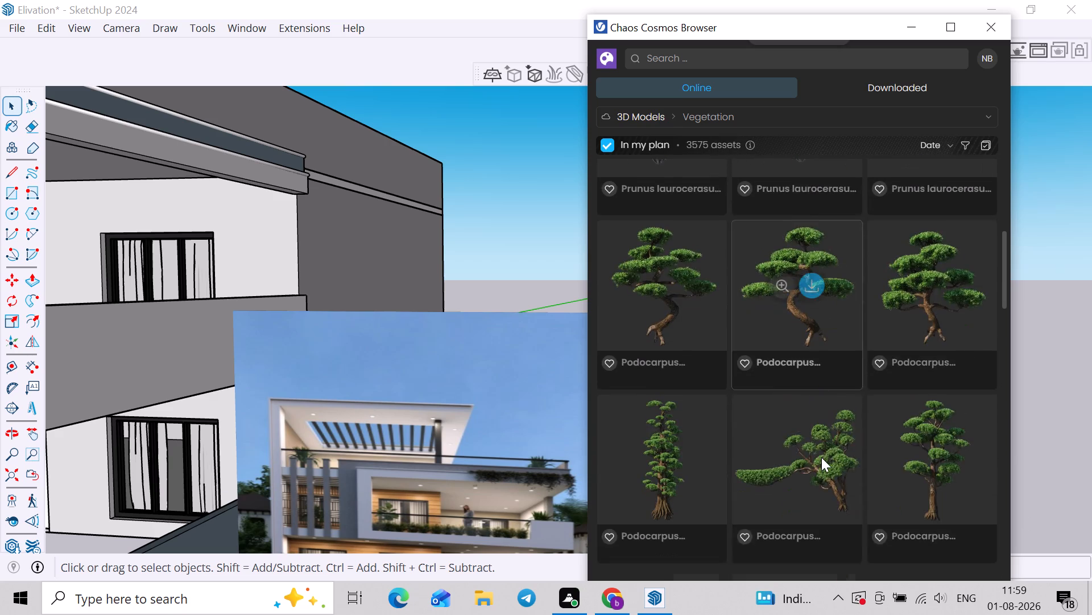
pyautogui.scroll(-16, 821, 457)
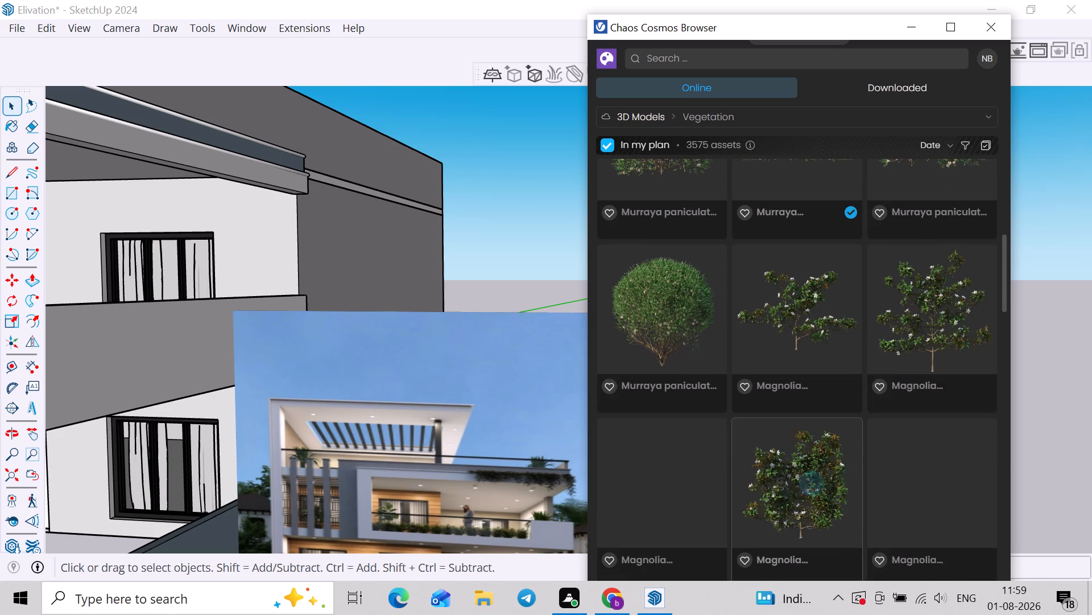
pyautogui.scroll(-11, 825, 460)
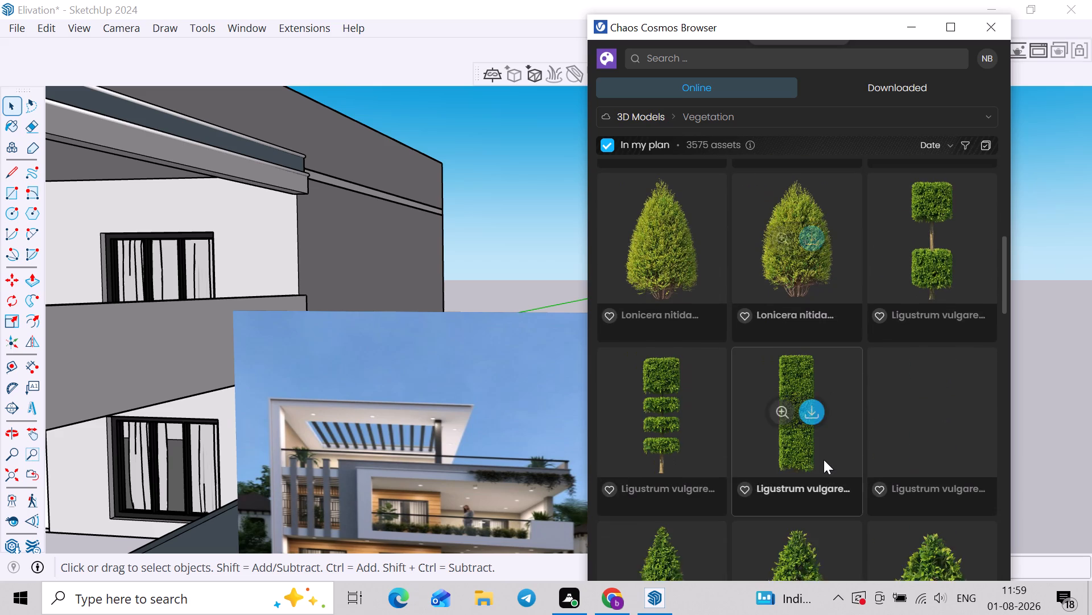
pyautogui.scroll(-8, 824, 460)
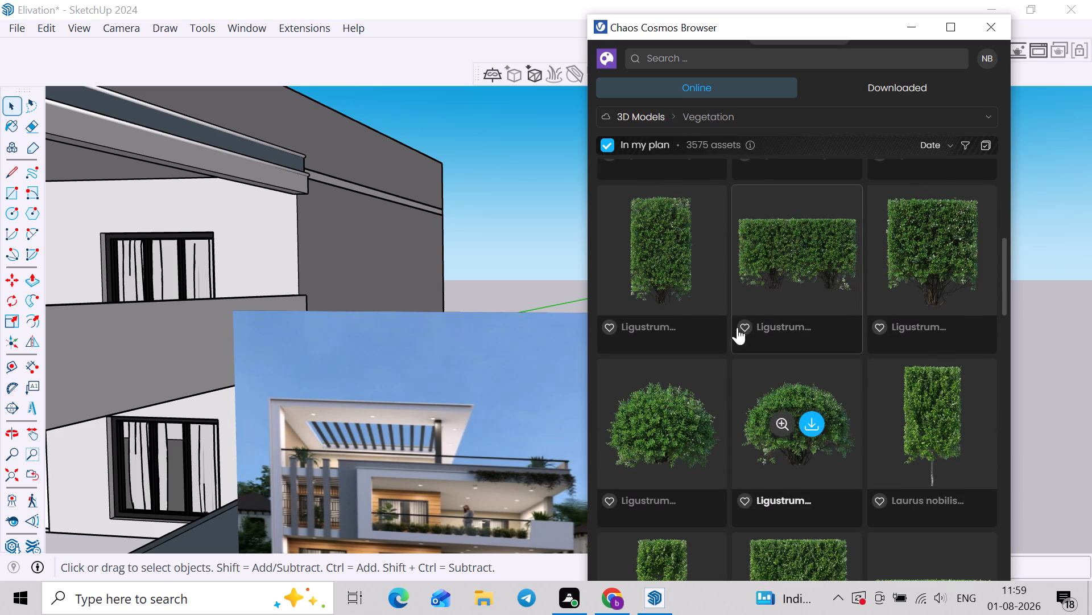
# Download the long, low Laurus nobilis Saratoga 003 hedge from the vegetation models.
pyautogui.scroll(-3, 828, 314)
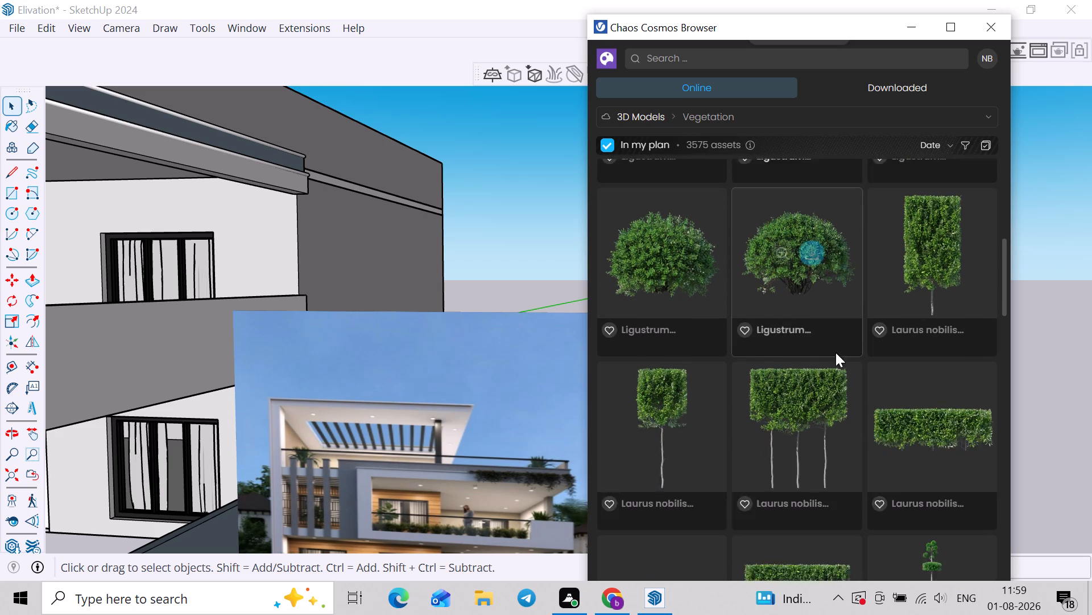
pyautogui.scroll(-3, 835, 352)
pyautogui.scroll(2, 830, 365)
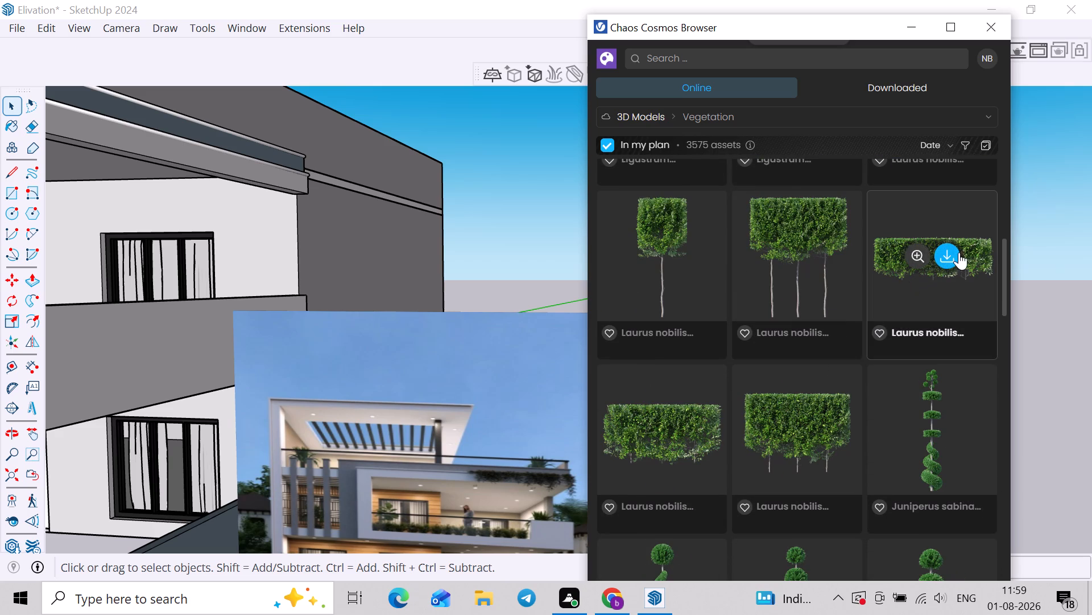
pyautogui.click(959, 252)
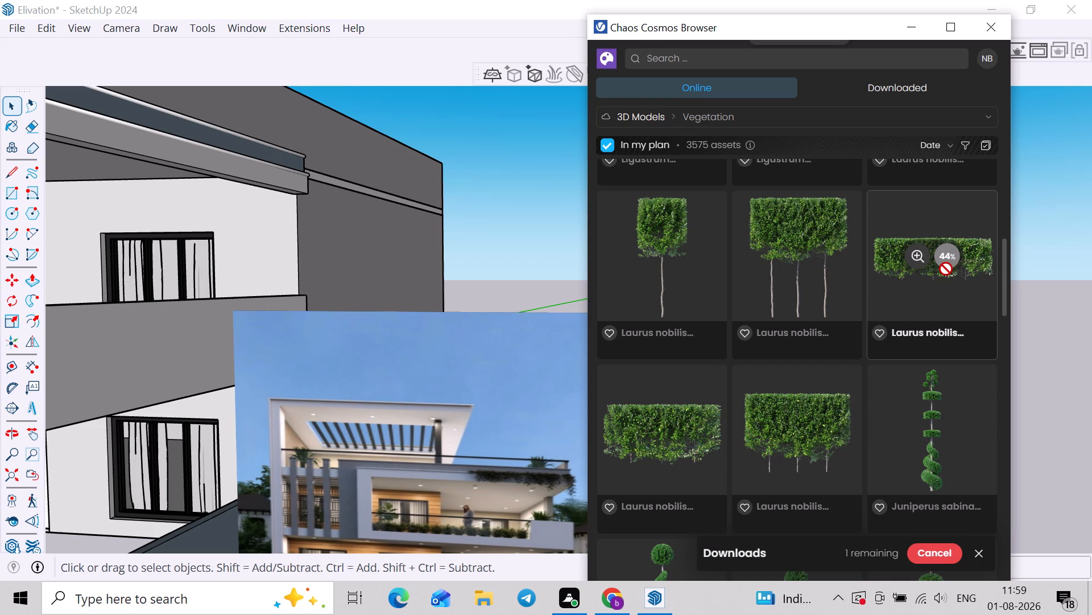
# Browse further through the online vegetation models for trailing plants like those hanging from the reference photo's upper slab.
pyautogui.scroll(-7, 863, 318)
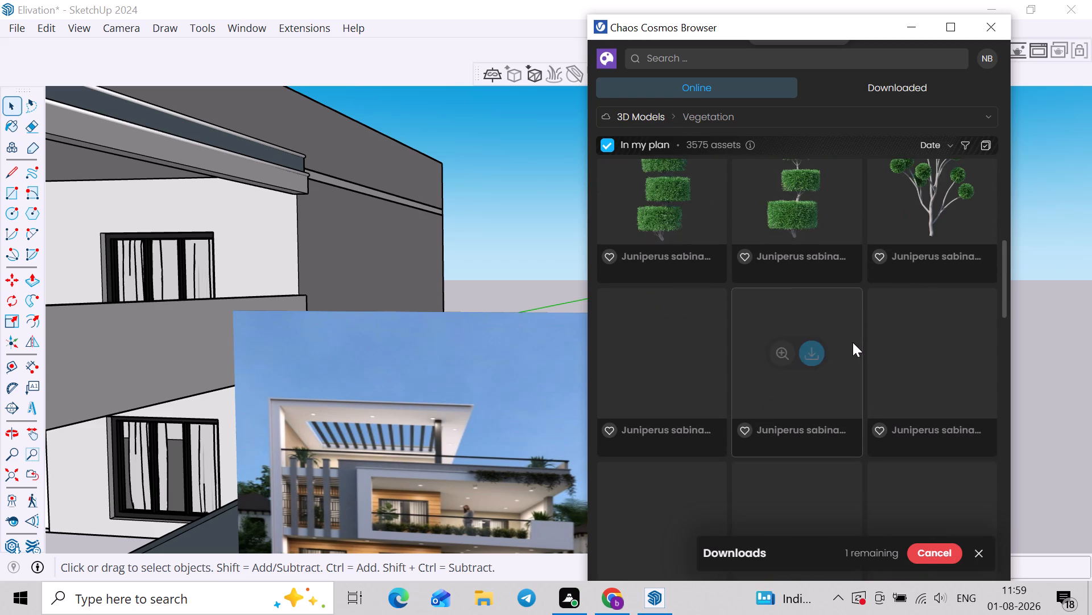
pyautogui.scroll(-10, 853, 342)
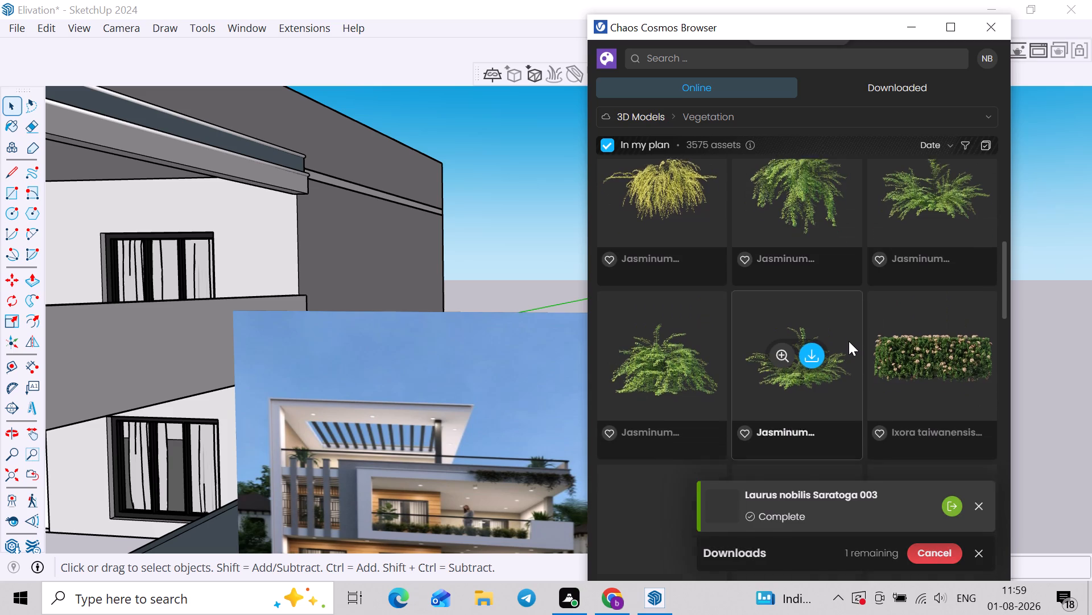
pyautogui.scroll(-13, 849, 341)
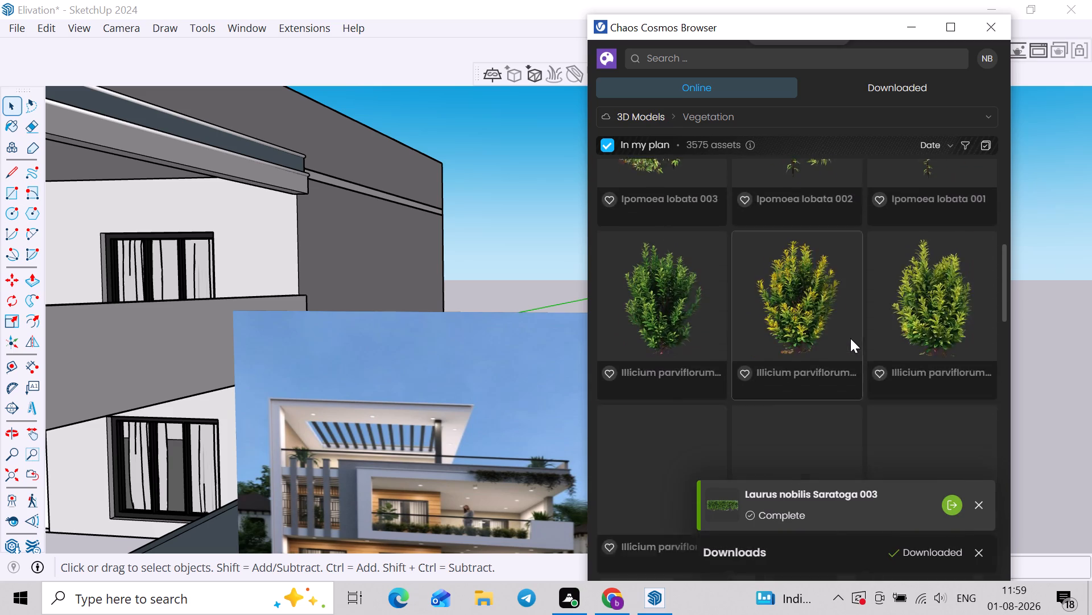
pyautogui.scroll(-14, 850, 338)
pyautogui.scroll(1, 850, 328)
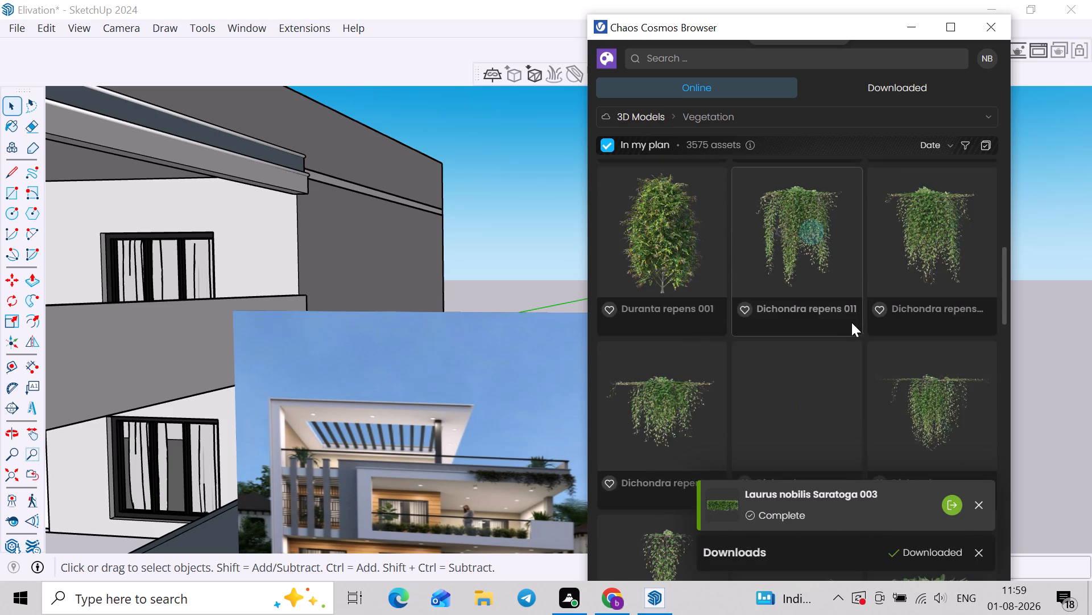
pyautogui.scroll(-4, 853, 319)
pyautogui.scroll(6, 849, 315)
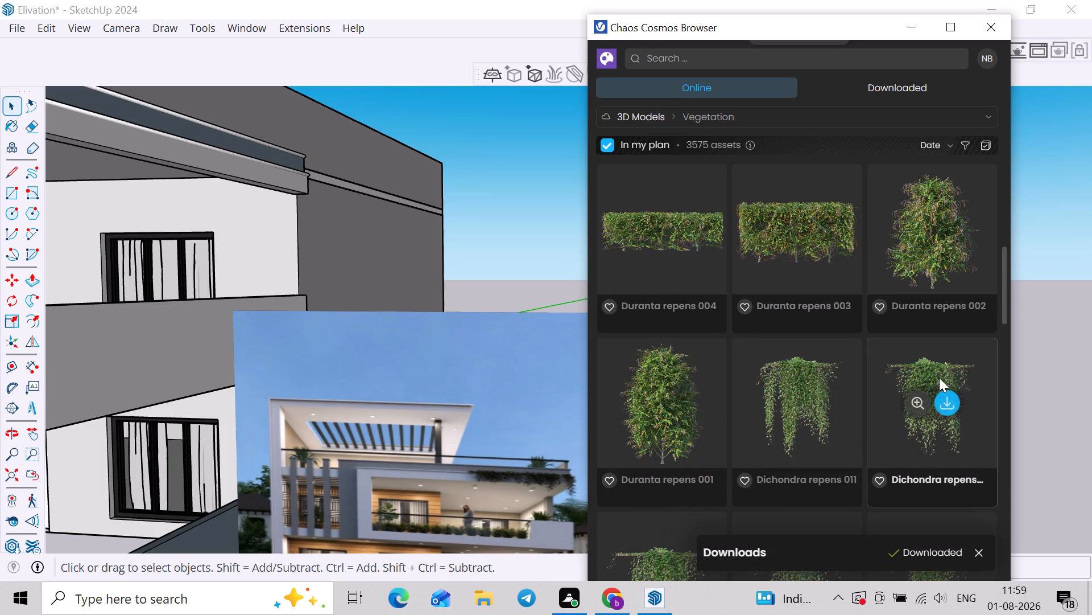
# Download the Dichondra repens 010 hanging plant from the vegetation models.
pyautogui.click(946, 396)
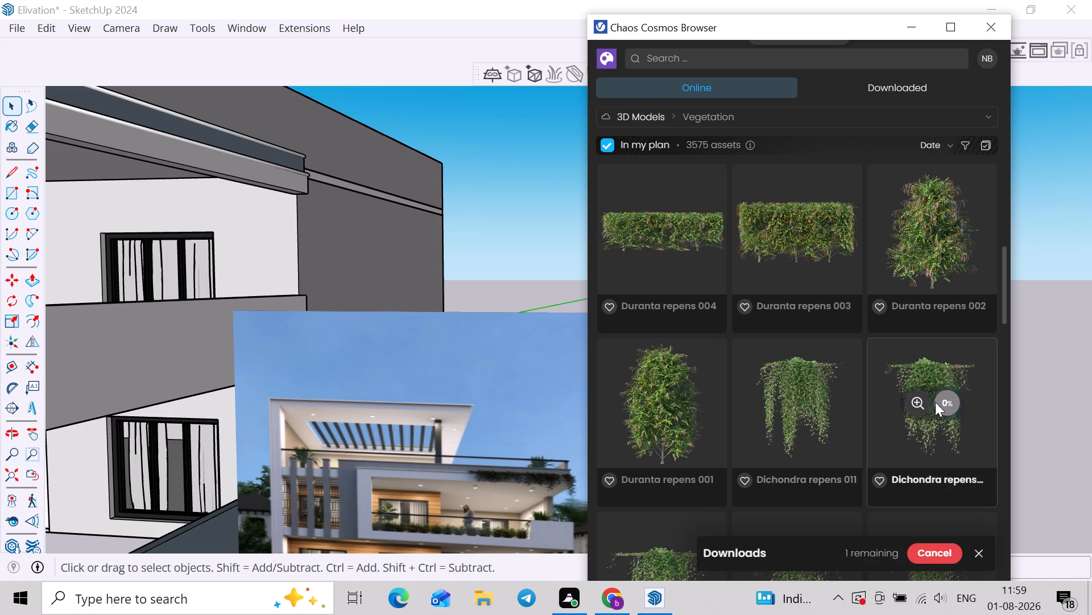
pyautogui.scroll(-6, 816, 411)
pyautogui.scroll(2, 826, 404)
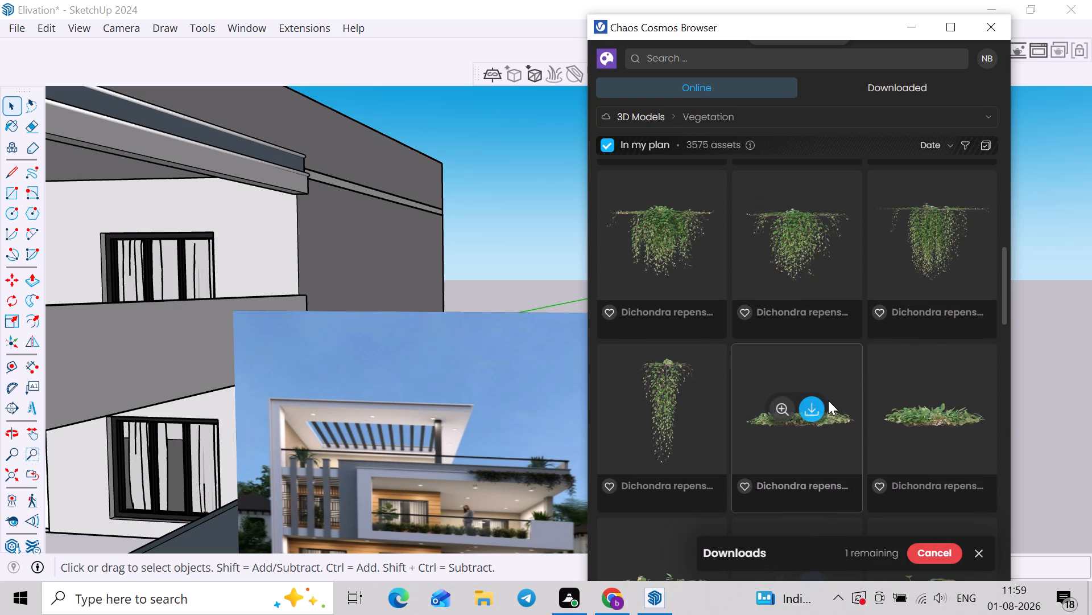
pyautogui.scroll(-5, 828, 400)
pyautogui.scroll(9, 828, 400)
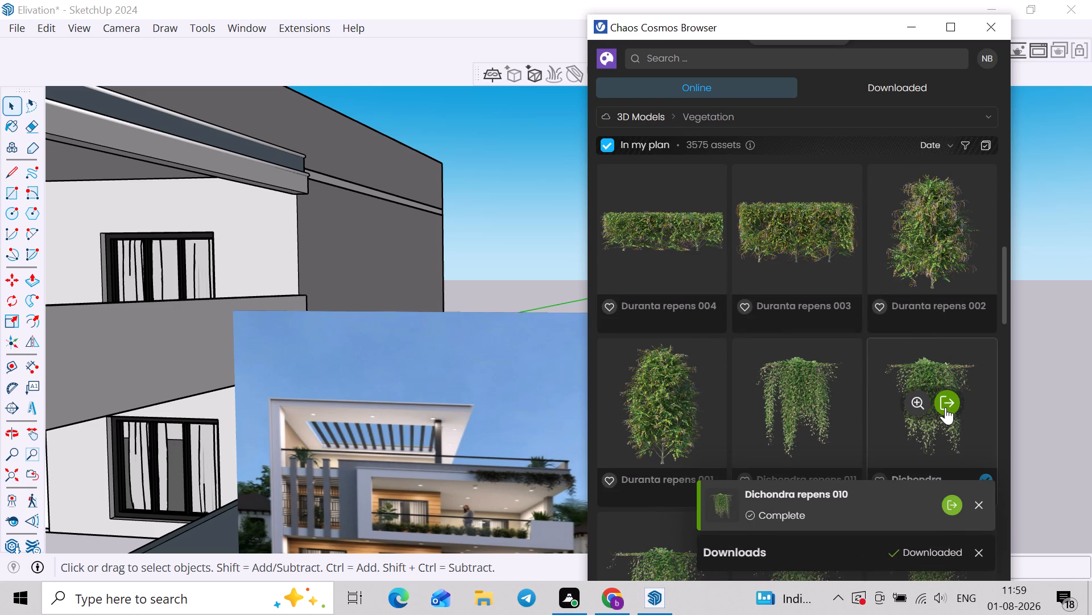
# Import one Dichondra repens 010 plant, place it on the front of the upper slab near its outer corner, and close the Cosmos browser.
pyautogui.click(945, 407)
pyautogui.scroll(-2, 159, 381)
pyautogui.scroll(-8, 209, 369)
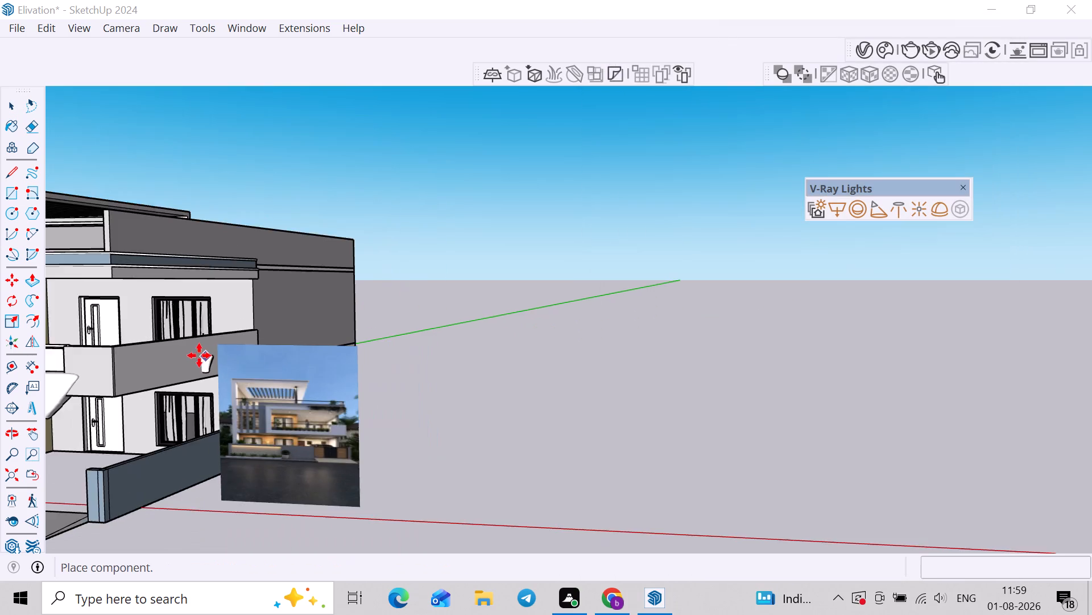
pyautogui.keyDown('shift'); pyautogui.moveTo(209, 352); pyautogui.dragTo(589, 375, button='middle'); pyautogui.keyUp('shift')
pyautogui.scroll(12, 490, 277)
pyautogui.moveTo(591, 296); pyautogui.dragTo(526, 334, button='middle')
pyautogui.scroll(2, 547, 309)
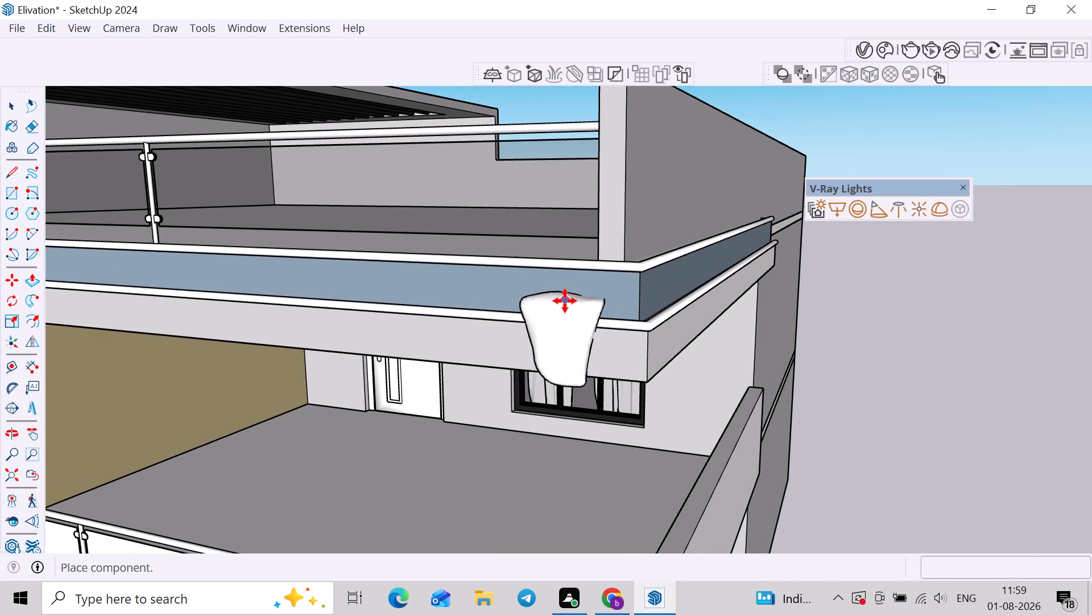
pyautogui.scroll(-7, 563, 300)
pyautogui.keyDown('shift'); pyautogui.moveTo(562, 304); pyautogui.dragTo(378, 305, button='middle'); pyautogui.keyUp('shift')
pyautogui.keyDown('shift'); pyautogui.moveTo(495, 289); pyautogui.dragTo(465, 138, button='middle'); pyautogui.keyUp('shift')
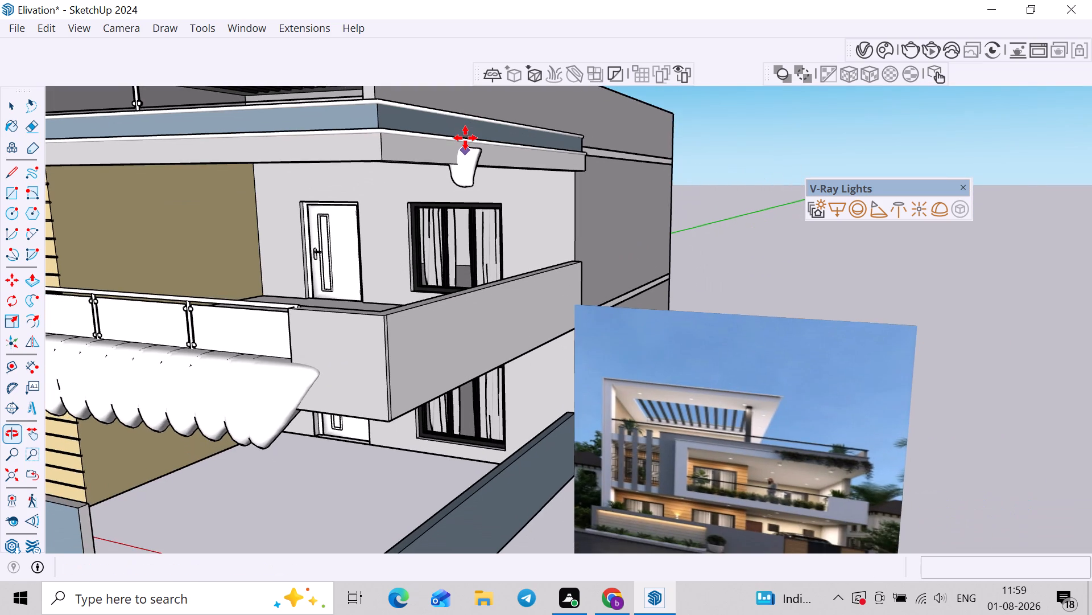
pyautogui.keyDown('shift'); pyautogui.moveTo(474, 154); pyautogui.dragTo(643, 256, button='middle'); pyautogui.keyUp('shift')
pyautogui.scroll(11, 478, 207)
pyautogui.moveTo(629, 273); pyautogui.dragTo(589, 290, button='middle')
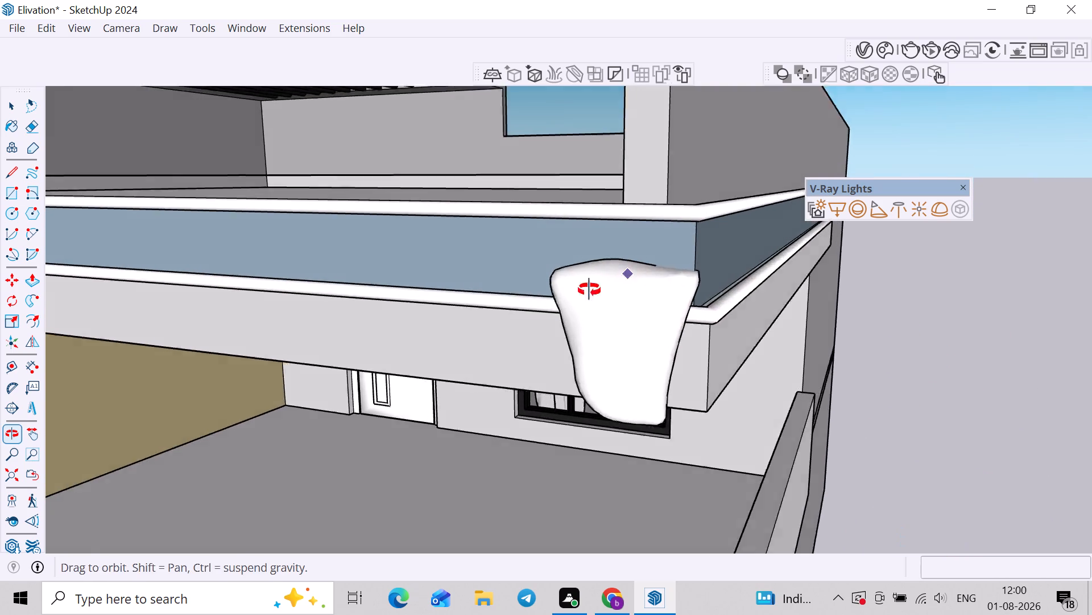
pyautogui.moveTo(589, 290); pyautogui.dragTo(485, 332, button='middle')
pyautogui.click(549, 300)
pyautogui.moveTo(556, 316); pyautogui.dragTo(650, 331, button='middle')
pyautogui.press('space')
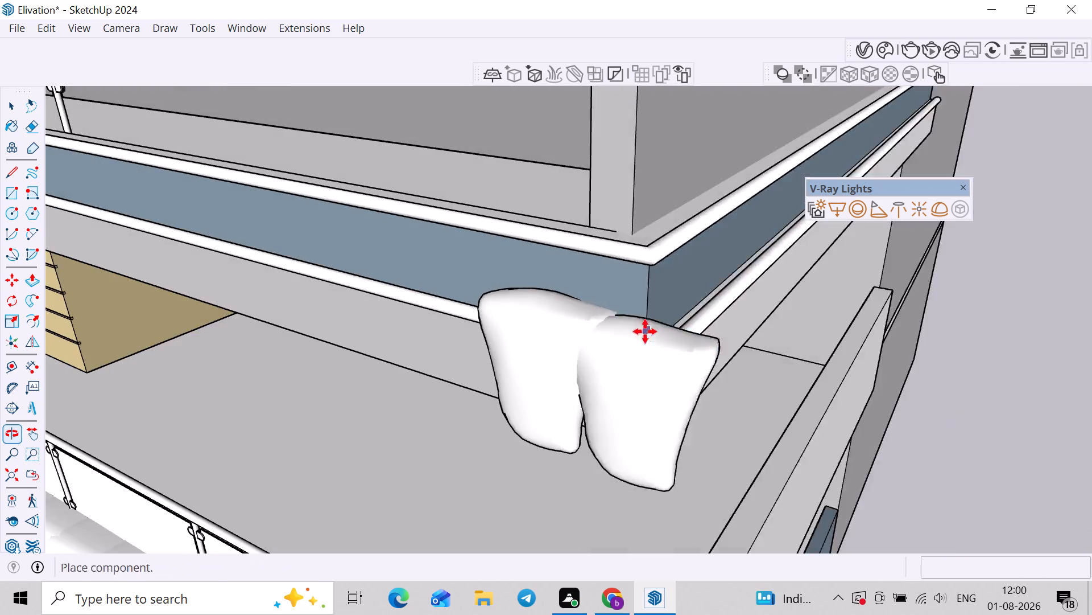
pyautogui.scroll(3, 572, 329)
pyautogui.scroll(-6, 511, 329)
pyautogui.moveTo(485, 334); pyautogui.dragTo(524, 314, button='middle')
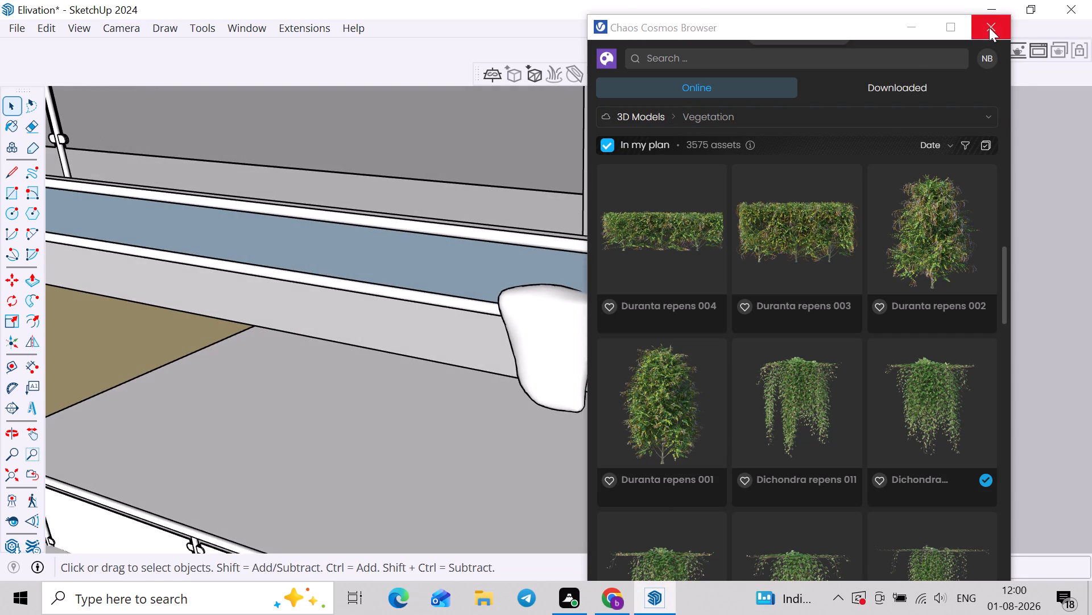
pyautogui.click(988, 30)
# Run a brief interactive V-Ray render to check the hanging plant at the slab corner, and close the frame buffer.
pyautogui.click(929, 39)
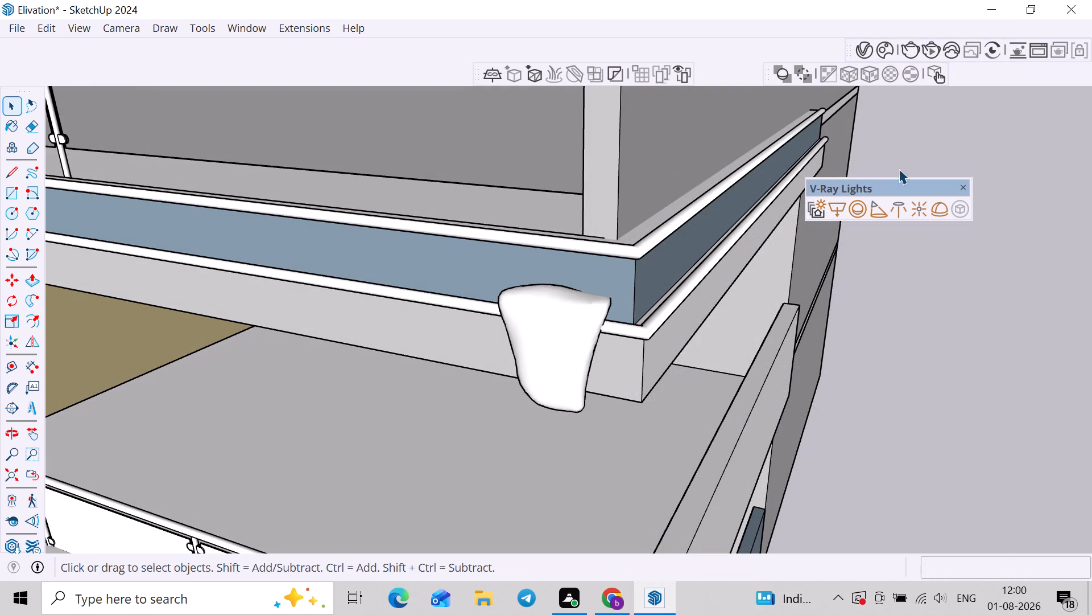
pyautogui.click(932, 48)
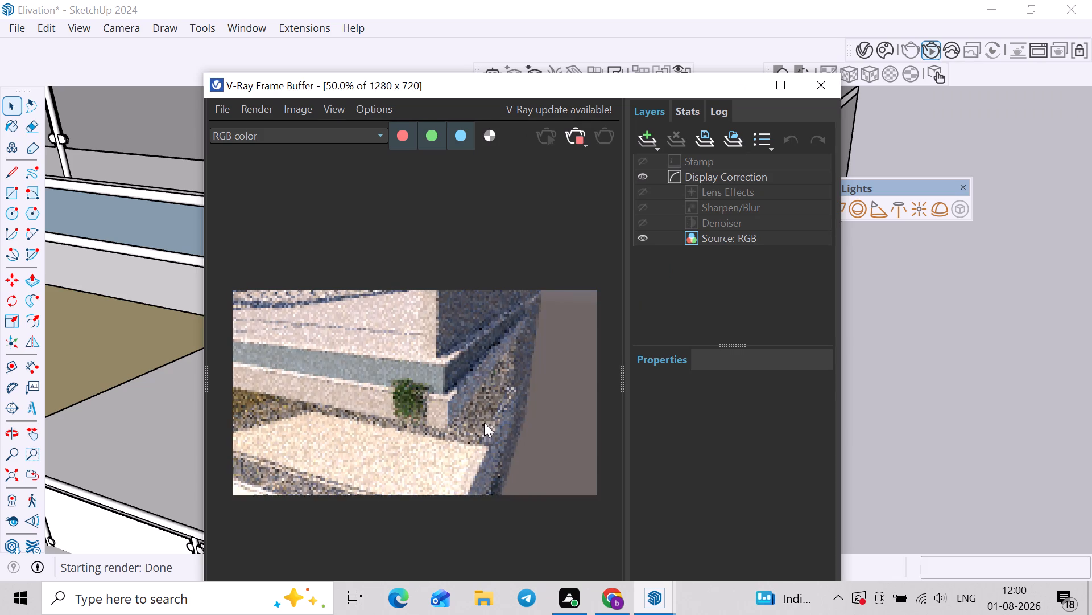
pyautogui.click(572, 129)
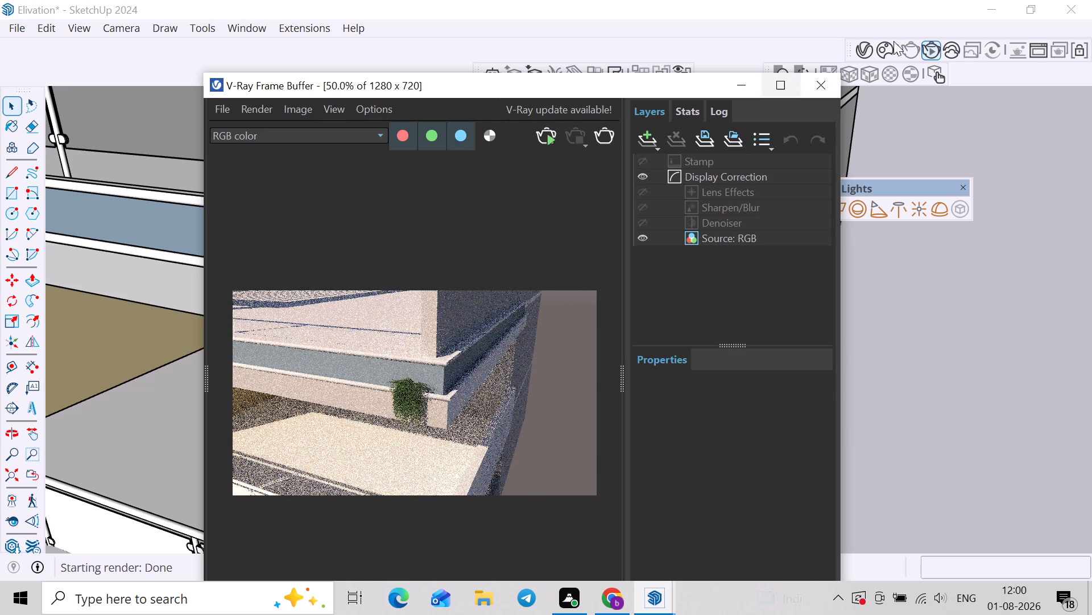
pyautogui.click(813, 72)
pyautogui.scroll(-2, 834, 167)
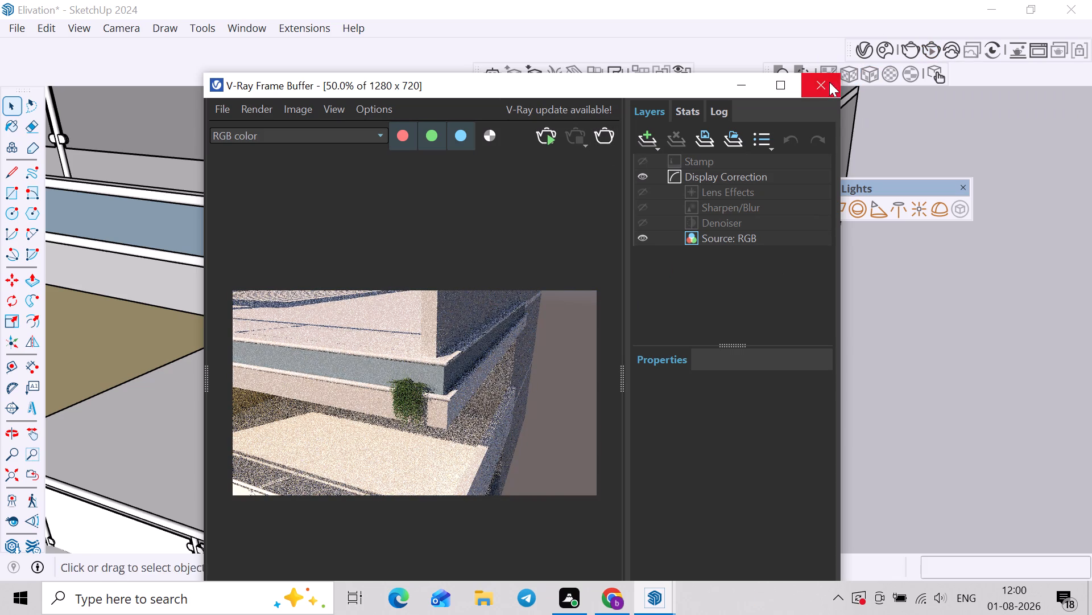
pyautogui.click(829, 82)
# Move the hanging plant 6 inches along the upper slab's front towards the outer corner.
pyautogui.scroll(-2, 756, 341)
pyautogui.moveTo(660, 374); pyautogui.dragTo(660, 385, button='middle')
pyautogui.scroll(3, 648, 372)
pyautogui.click(652, 349)
pyautogui.scroll(-4, 647, 350)
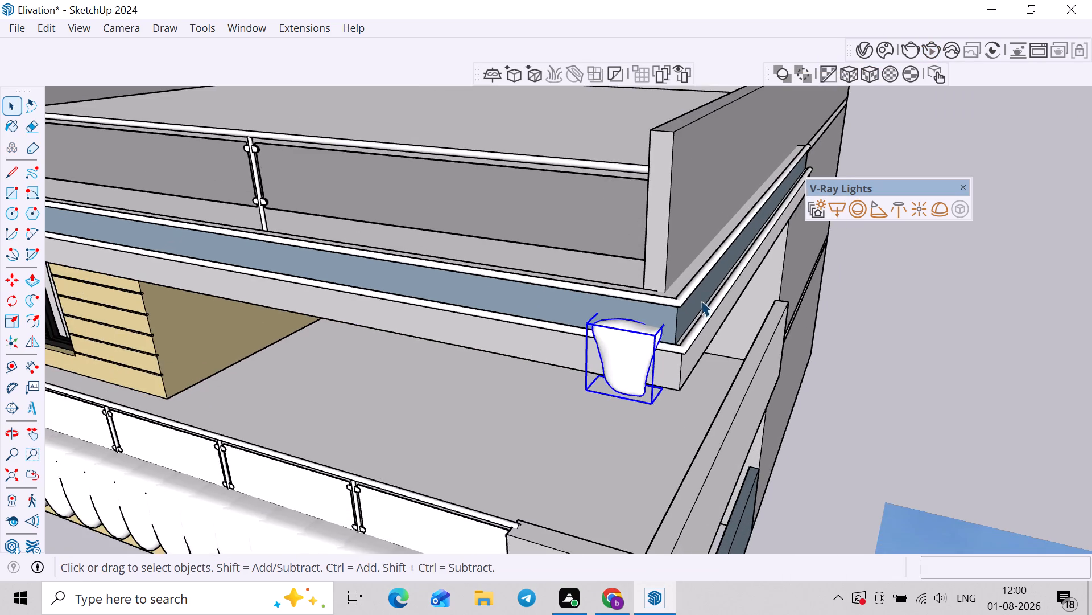
pyautogui.scroll(-5, 700, 309)
pyautogui.moveTo(737, 356); pyautogui.dragTo(806, 264, button='middle')
pyautogui.keyDown('shift'); pyautogui.moveTo(767, 300); pyautogui.dragTo(698, 259, button='middle'); pyautogui.keyUp('shift')
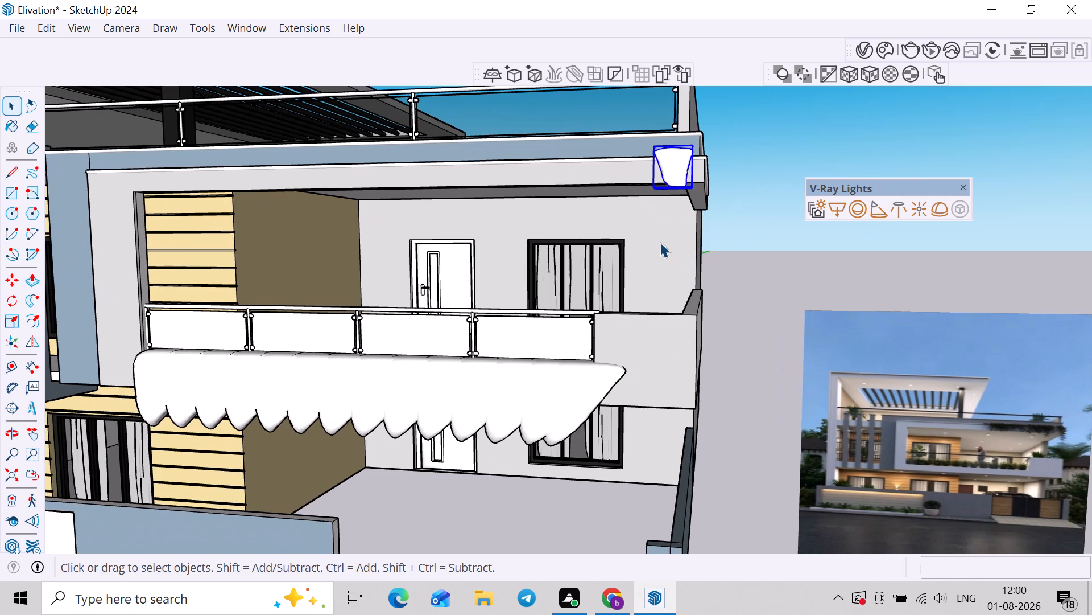
pyautogui.scroll(3, 703, 128)
pyautogui.press('m')
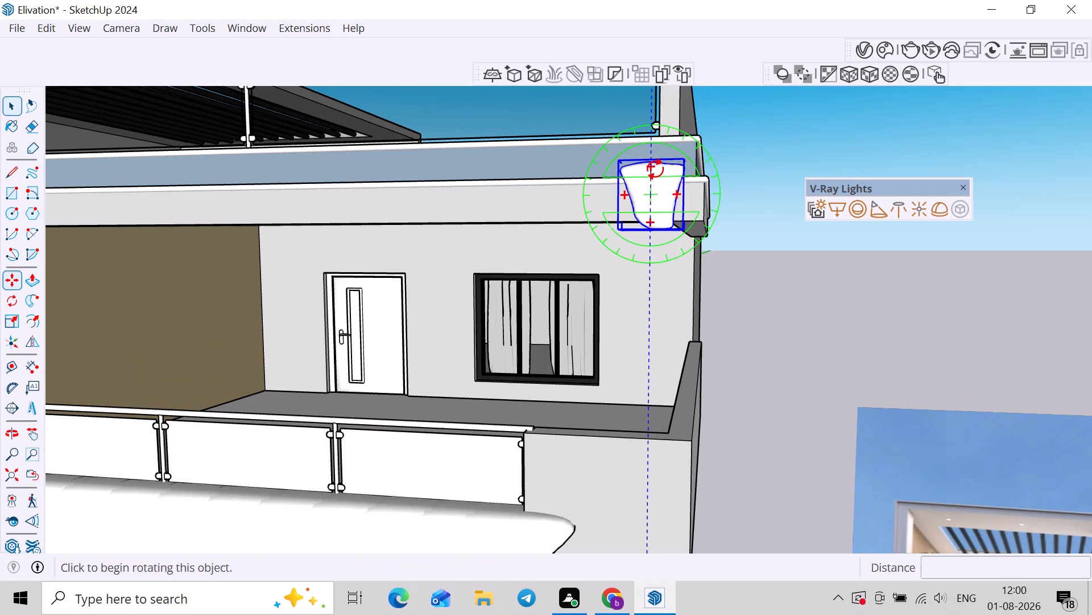
pyautogui.click(655, 169)
pyautogui.scroll(5, 668, 163)
pyautogui.press('Escape')
pyautogui.click(664, 178)
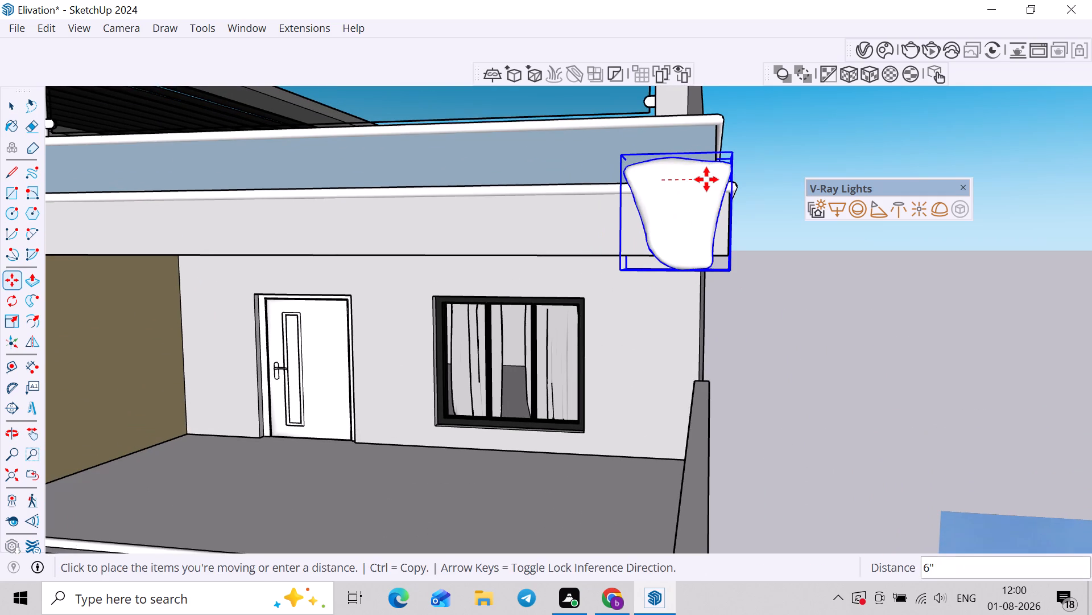
pyautogui.click(706, 179)
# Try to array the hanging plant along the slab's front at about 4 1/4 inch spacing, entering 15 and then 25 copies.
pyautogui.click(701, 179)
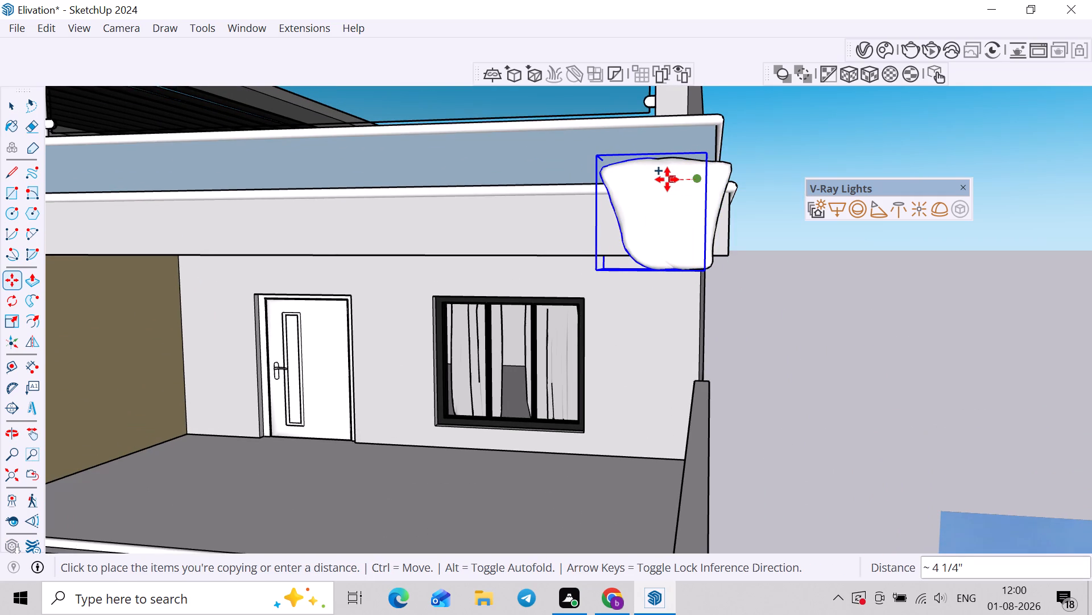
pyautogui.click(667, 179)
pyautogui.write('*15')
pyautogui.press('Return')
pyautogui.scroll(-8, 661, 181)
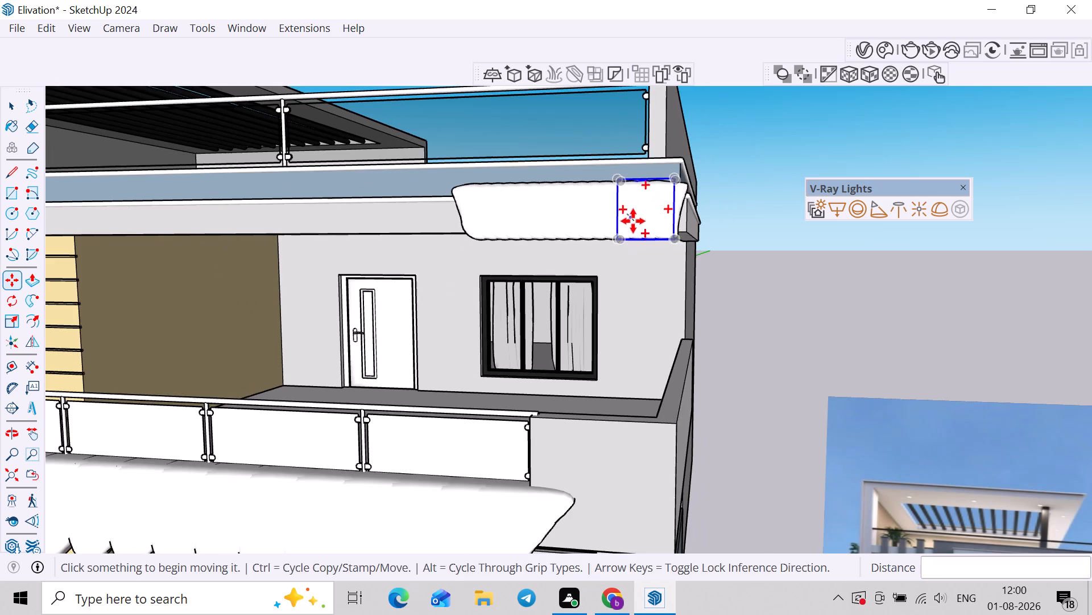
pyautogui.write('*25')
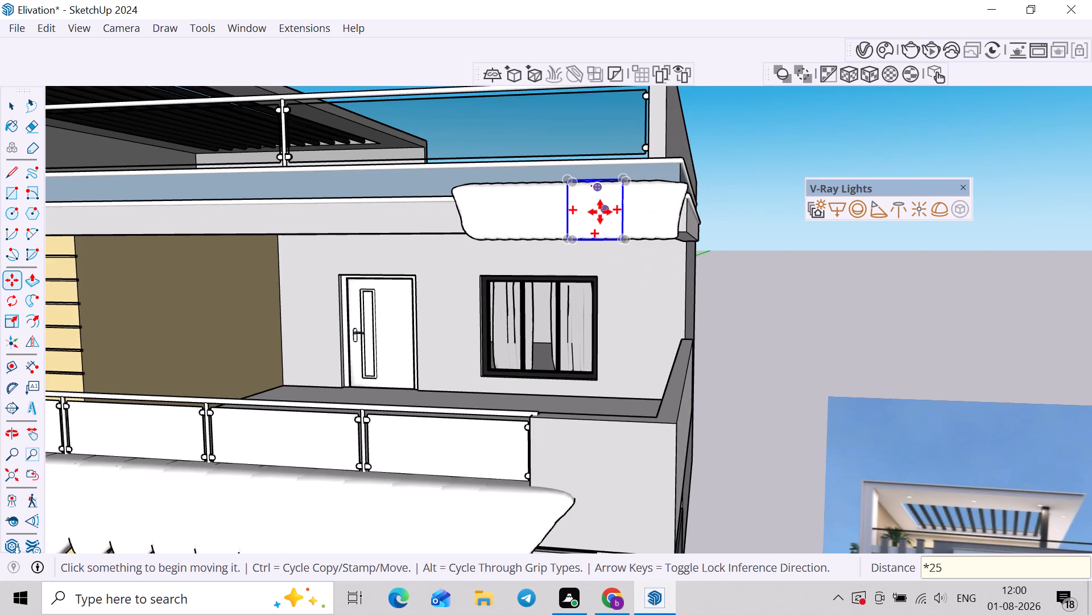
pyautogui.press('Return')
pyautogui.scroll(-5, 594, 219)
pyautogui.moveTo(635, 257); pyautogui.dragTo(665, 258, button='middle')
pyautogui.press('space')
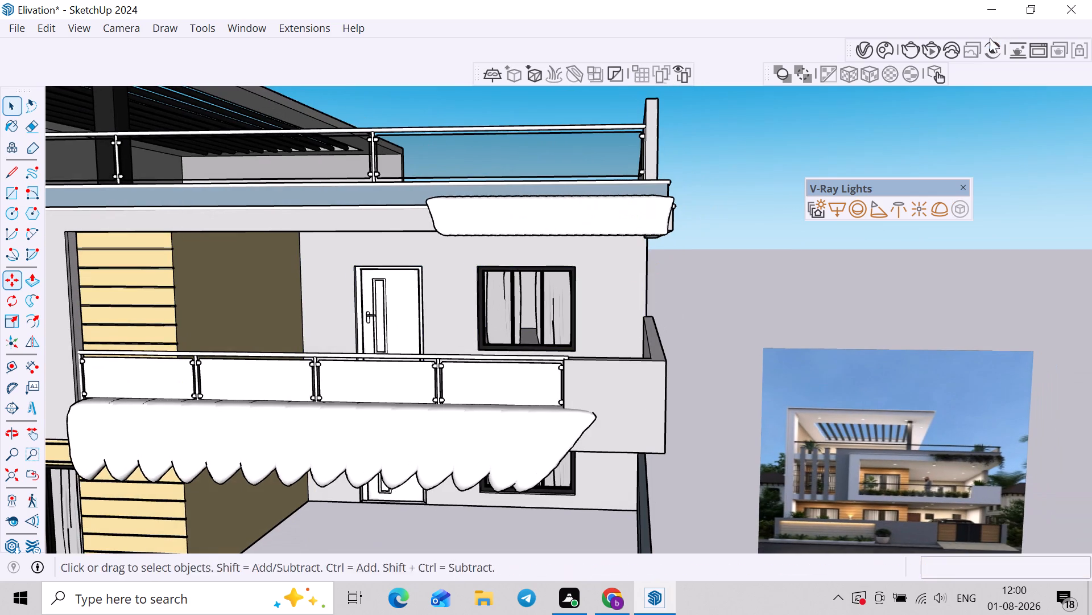
# Preview the row of hanging plants in an interactive V-Ray render, moving the frame buffer aside to compare, and close it.
pyautogui.click(934, 46)
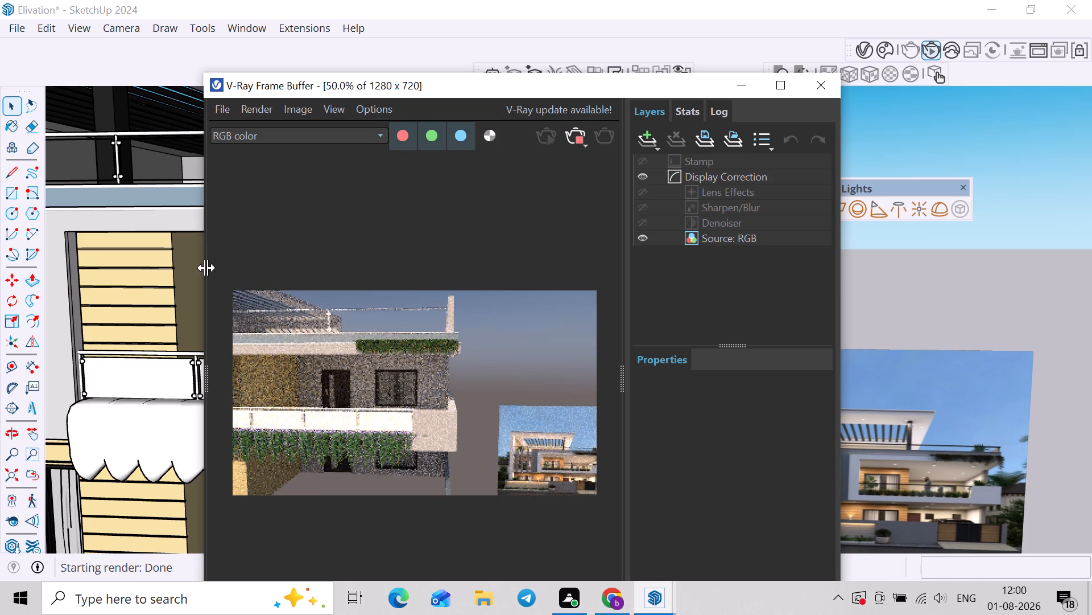
pyautogui.moveTo(745, 87); pyautogui.dragTo(743, 222)
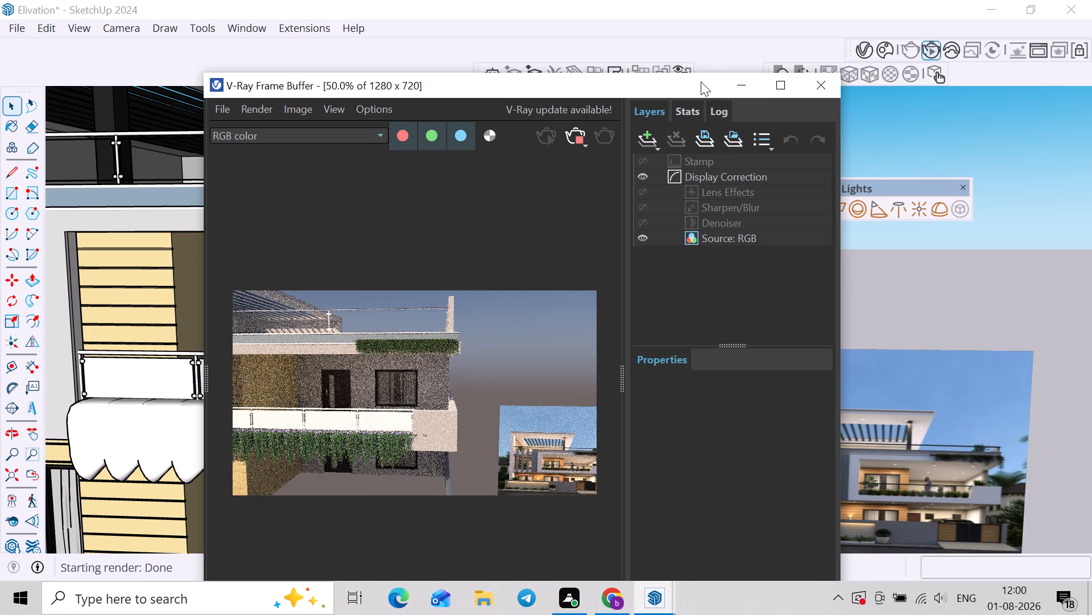
pyautogui.moveTo(701, 83); pyautogui.dragTo(684, 280)
pyautogui.press('*')
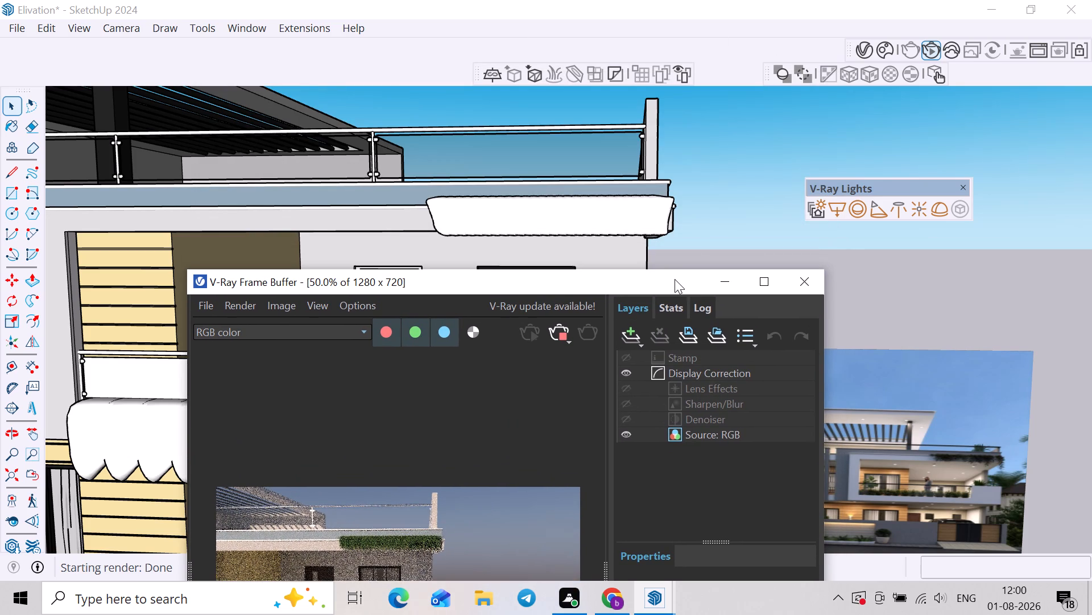
pyautogui.scroll(2, 553, 219)
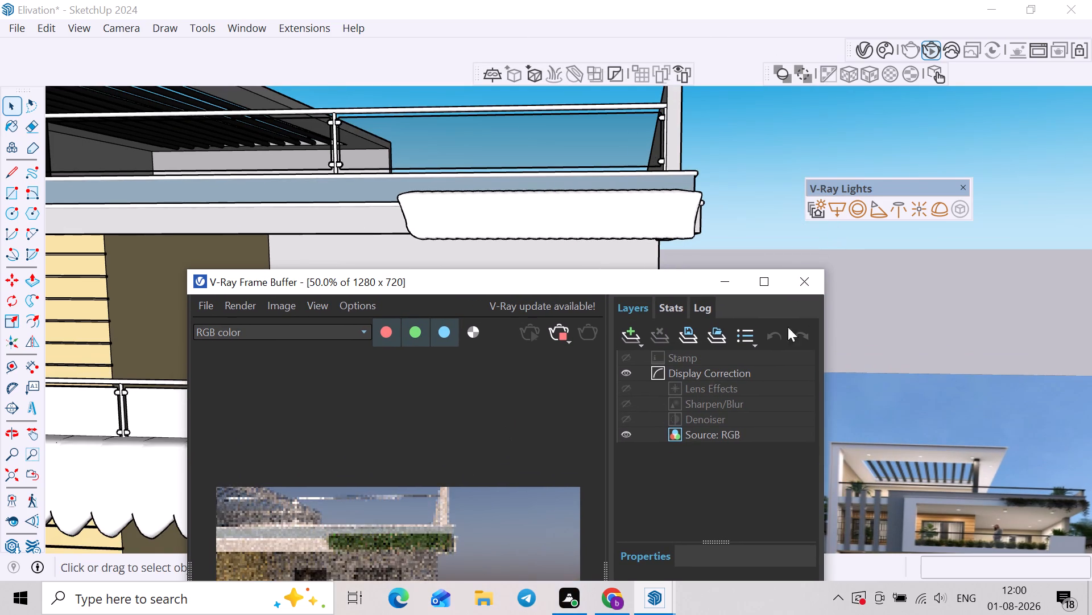
pyautogui.click(553, 330)
pyautogui.click(795, 282)
pyautogui.click(843, 274)
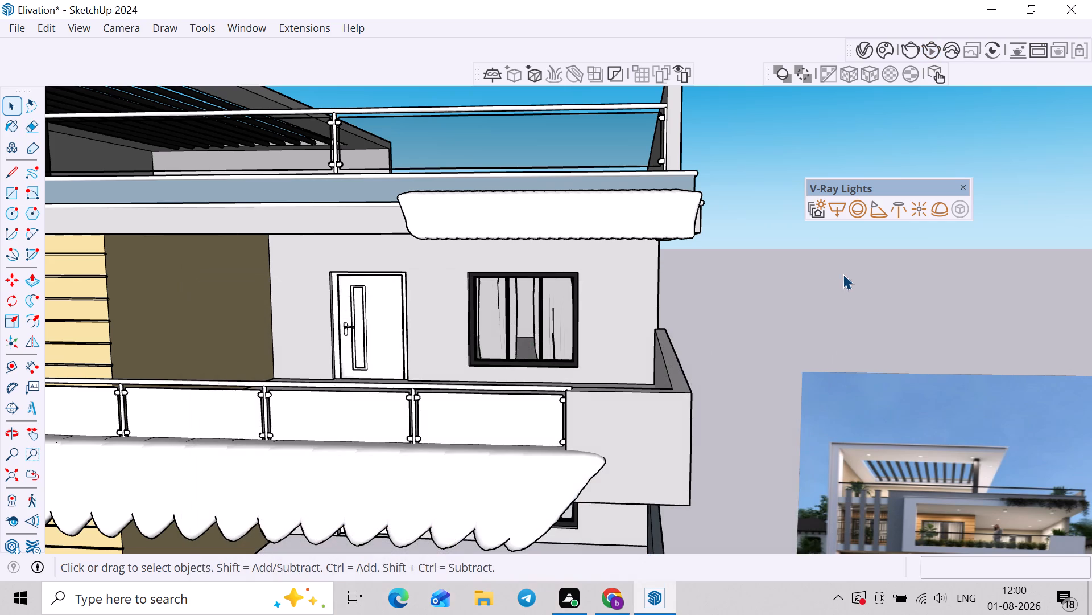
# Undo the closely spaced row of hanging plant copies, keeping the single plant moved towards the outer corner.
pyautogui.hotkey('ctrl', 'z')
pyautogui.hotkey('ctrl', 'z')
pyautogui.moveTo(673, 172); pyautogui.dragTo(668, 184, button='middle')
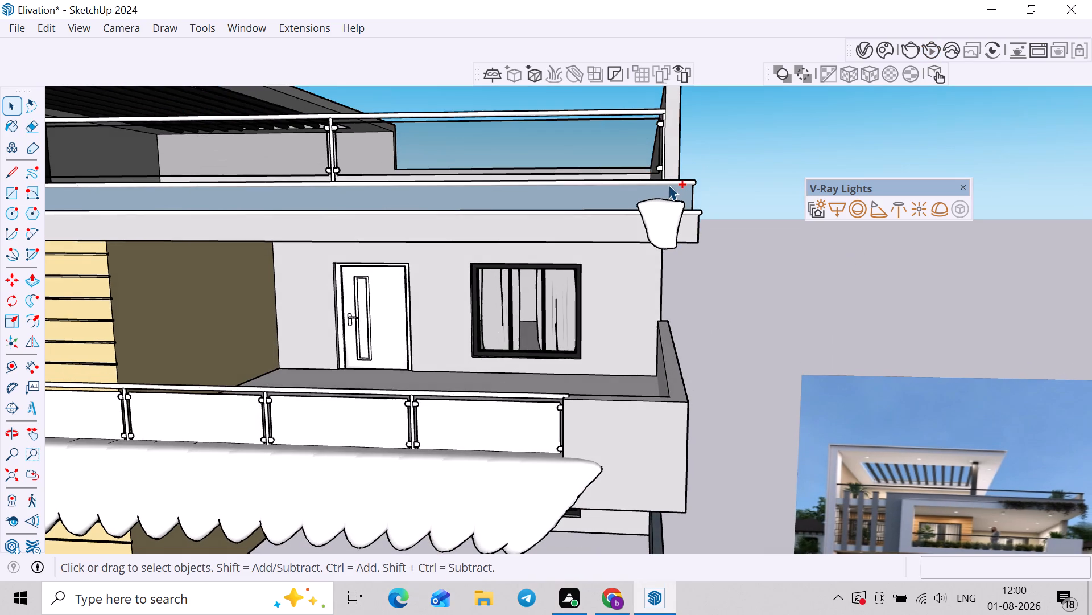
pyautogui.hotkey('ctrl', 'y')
# Copy the hanging plant 11 13/16 inches inward along the upper slab's front and array it as 30 copies.
pyautogui.keyDown('ctrl'); pyautogui.scroll(2, 669, 184); pyautogui.keyUp('ctrl')
pyautogui.click(680, 219)
pyautogui.press('m')
pyautogui.scroll(3, 681, 219)
pyautogui.click(682, 219)
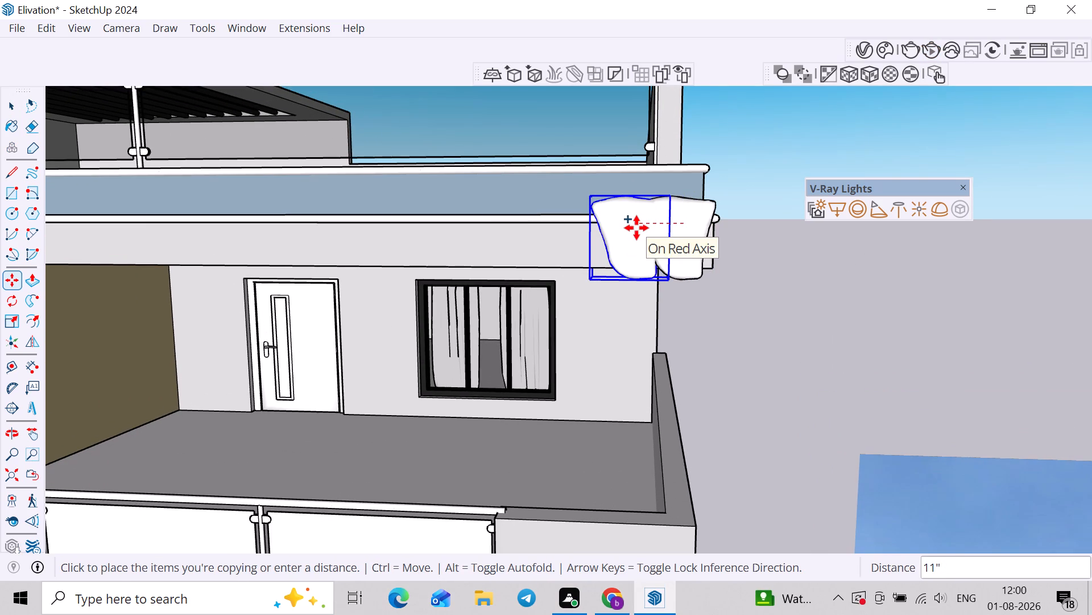
pyautogui.press('Right')
pyautogui.click(634, 229)
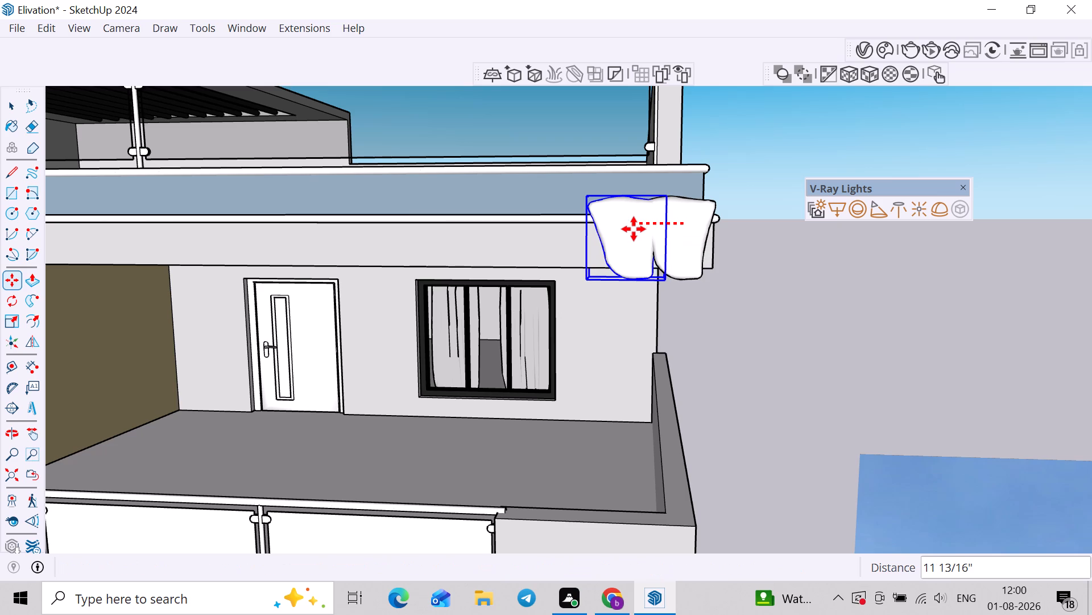
pyautogui.write('*2')
pyautogui.press('BackSpace')
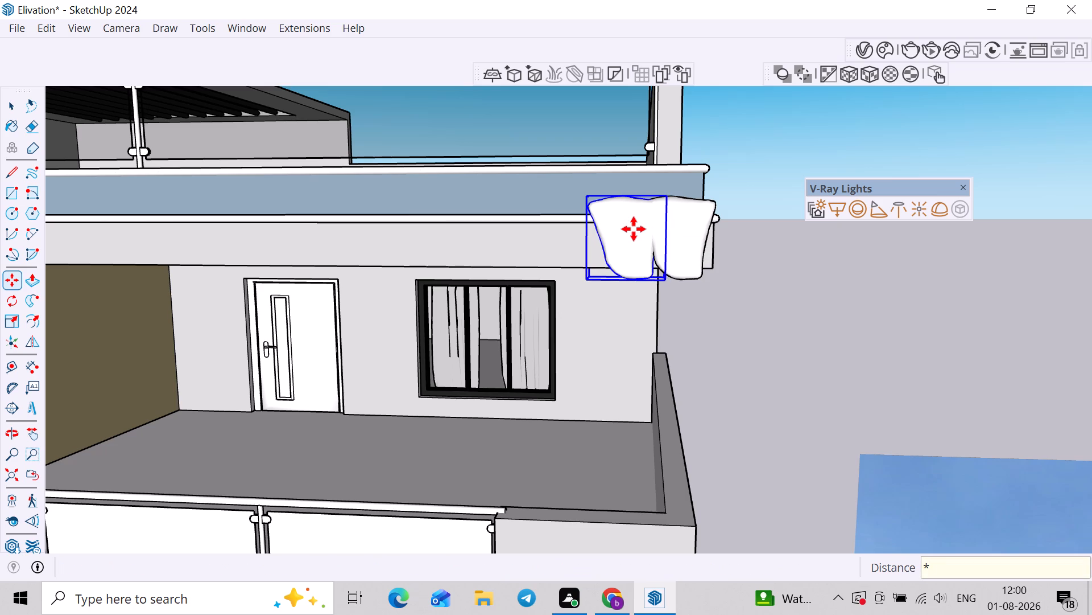
pyautogui.write('30')
pyautogui.press('Return')
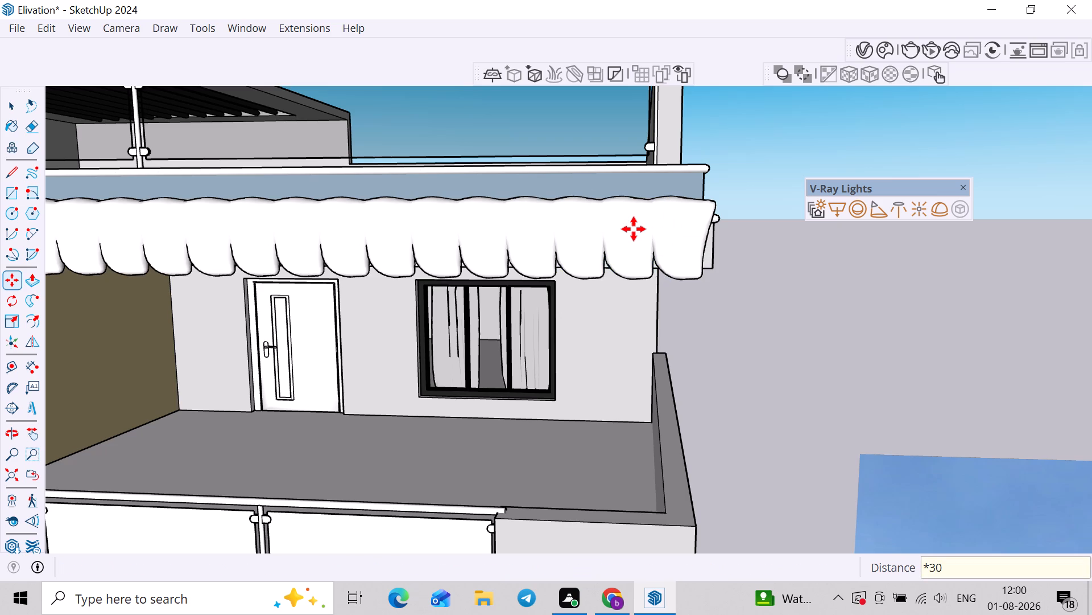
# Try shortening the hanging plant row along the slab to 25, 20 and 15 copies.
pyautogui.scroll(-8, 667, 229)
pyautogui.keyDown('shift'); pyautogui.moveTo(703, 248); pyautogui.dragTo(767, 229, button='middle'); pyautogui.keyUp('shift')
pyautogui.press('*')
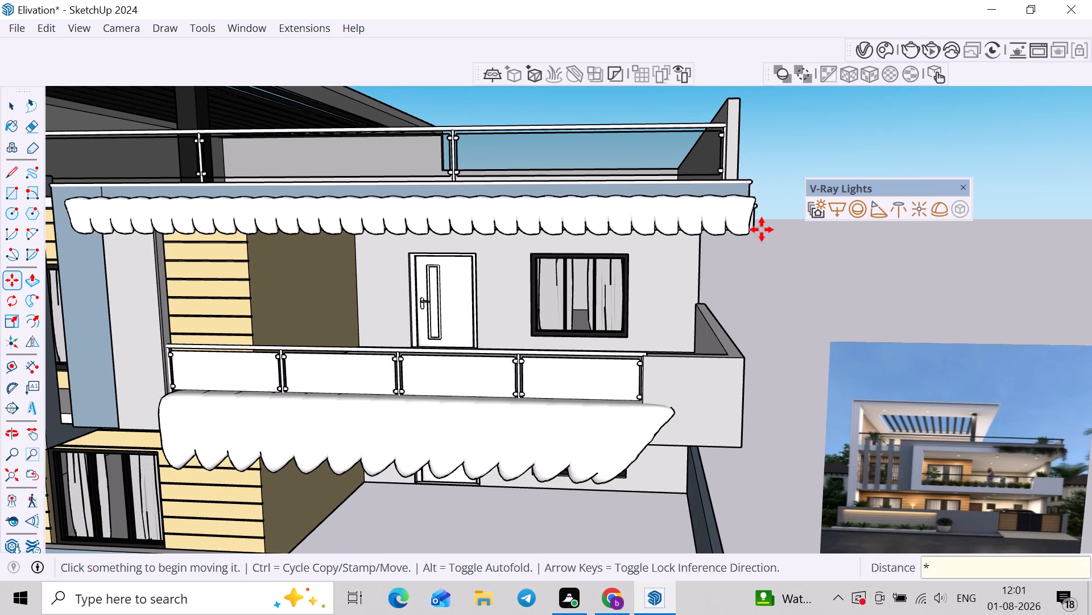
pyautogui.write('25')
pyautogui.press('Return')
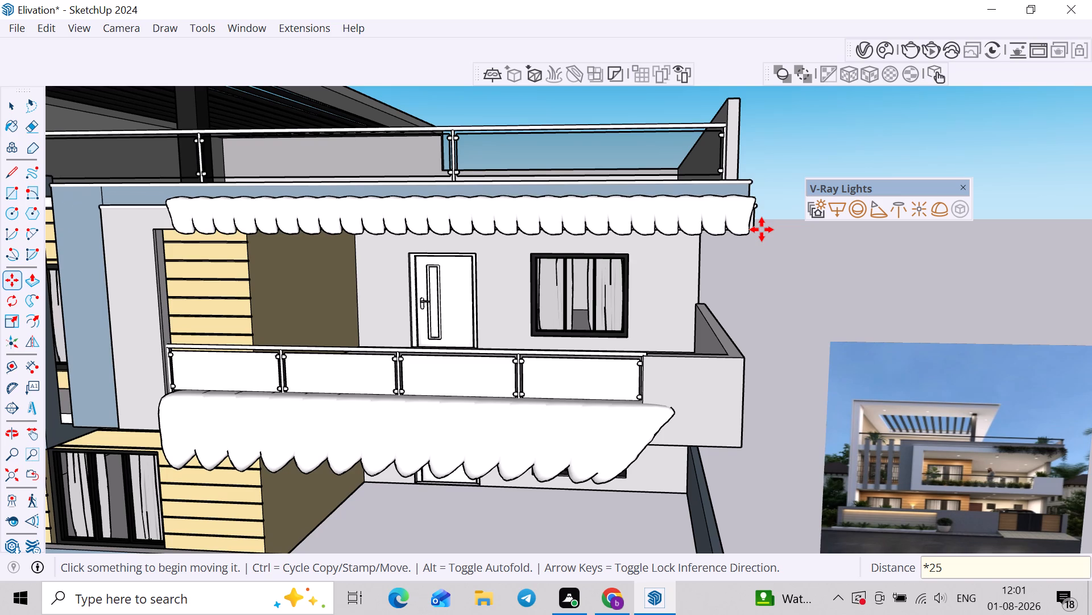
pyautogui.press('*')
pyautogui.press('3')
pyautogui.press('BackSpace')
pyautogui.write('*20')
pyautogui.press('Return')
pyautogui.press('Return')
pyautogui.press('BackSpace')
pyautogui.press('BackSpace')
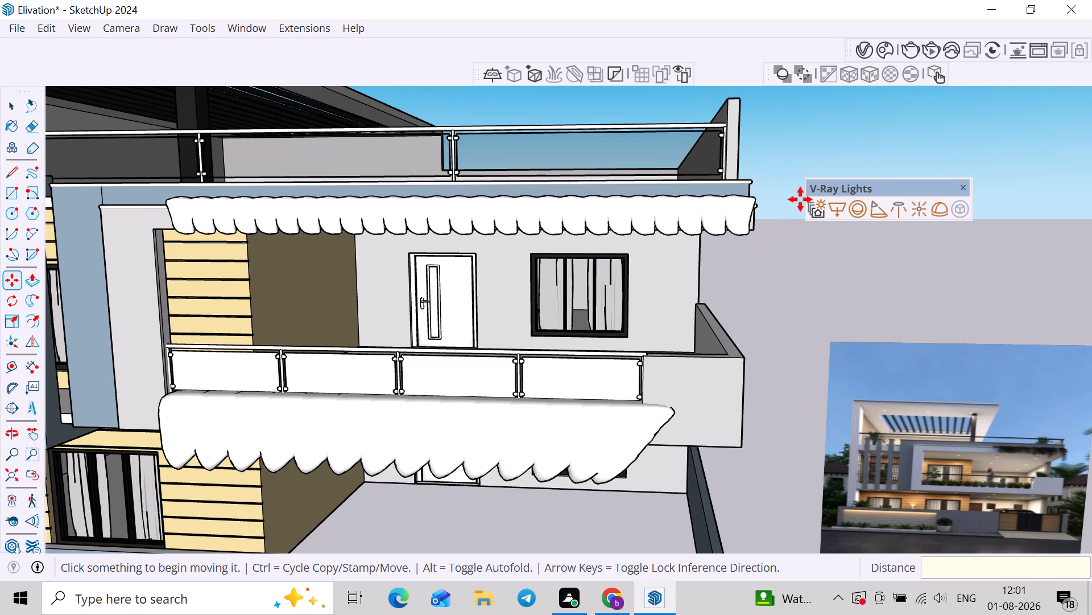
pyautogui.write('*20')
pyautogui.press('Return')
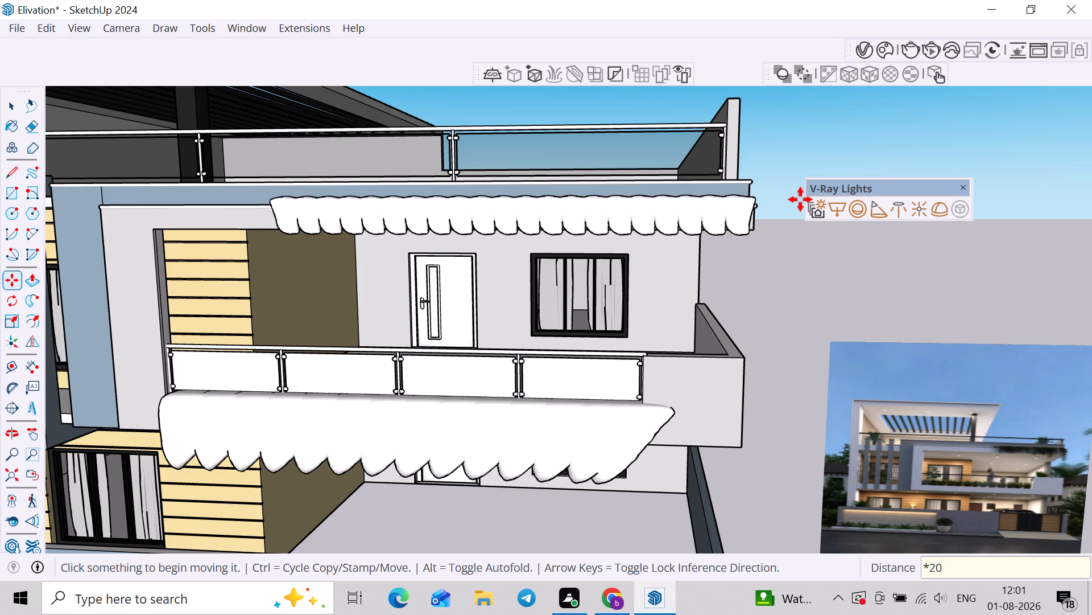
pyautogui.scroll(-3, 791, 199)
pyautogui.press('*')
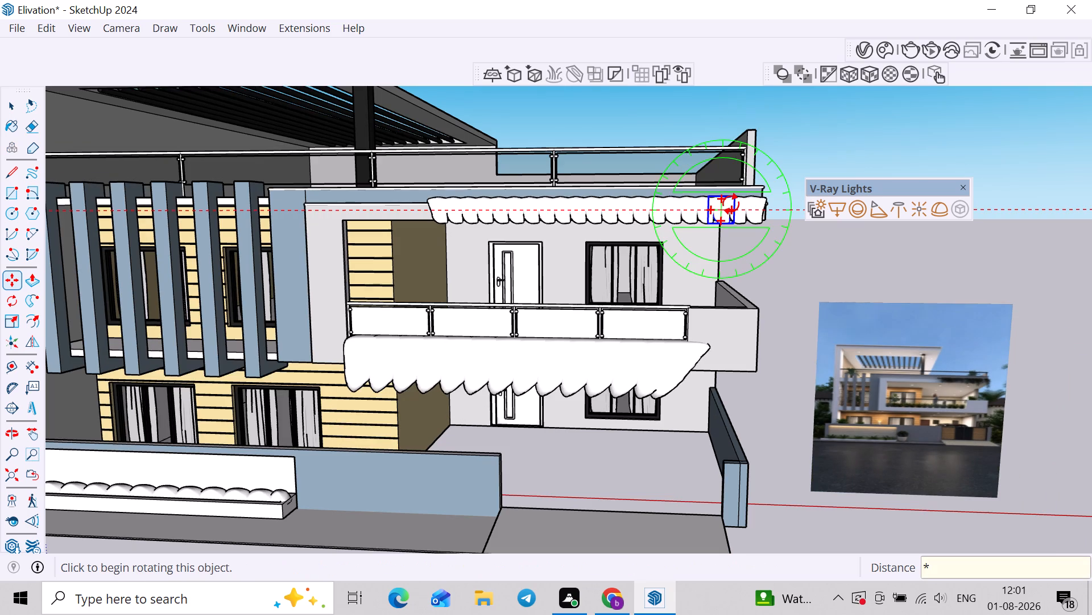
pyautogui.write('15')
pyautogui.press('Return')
# Set the hanging plant array along the upper slab's front to 10 copies.
pyautogui.scroll(2, 763, 209)
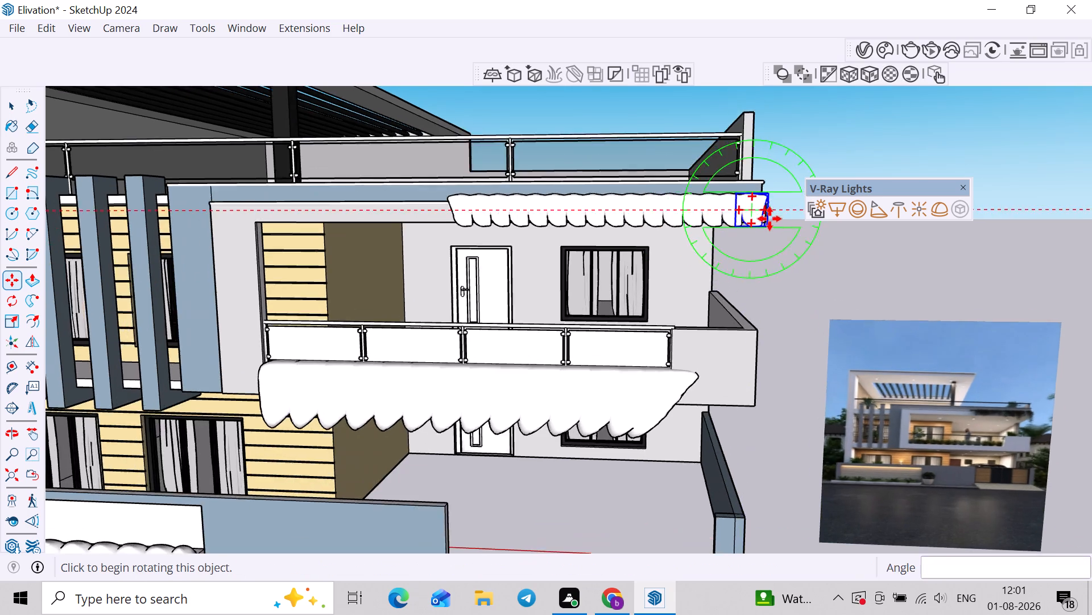
pyautogui.scroll(2, 770, 219)
pyautogui.press('*')
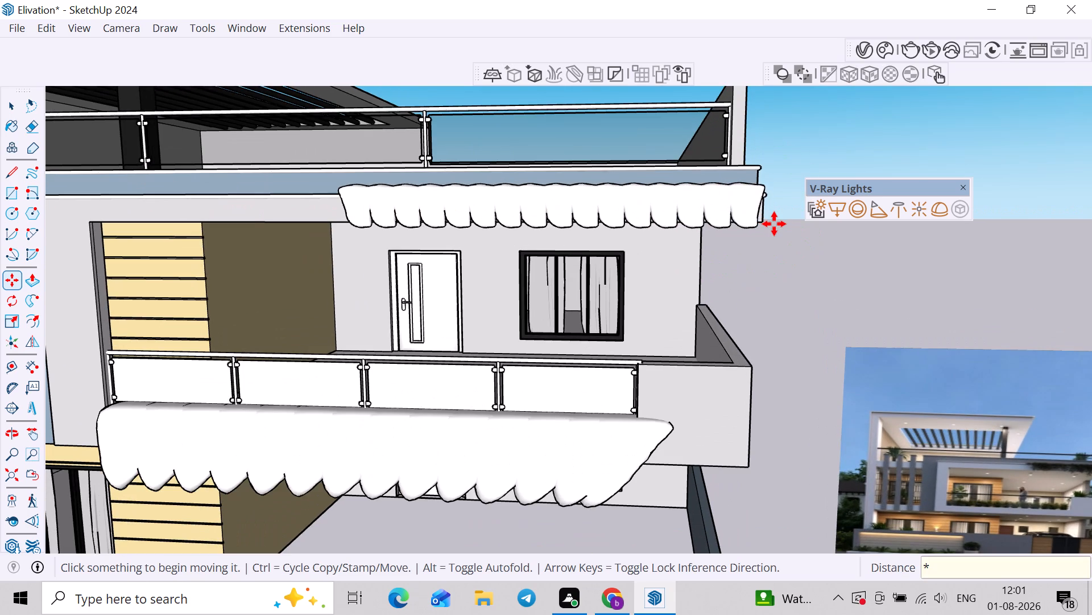
pyautogui.write('10')
pyautogui.press('Return')
pyautogui.press('space')
# Preview the shortened hanging plant row in an interactive V-Ray render, inspect it up close, and close the frame buffer.
pyautogui.scroll(1, 764, 0)
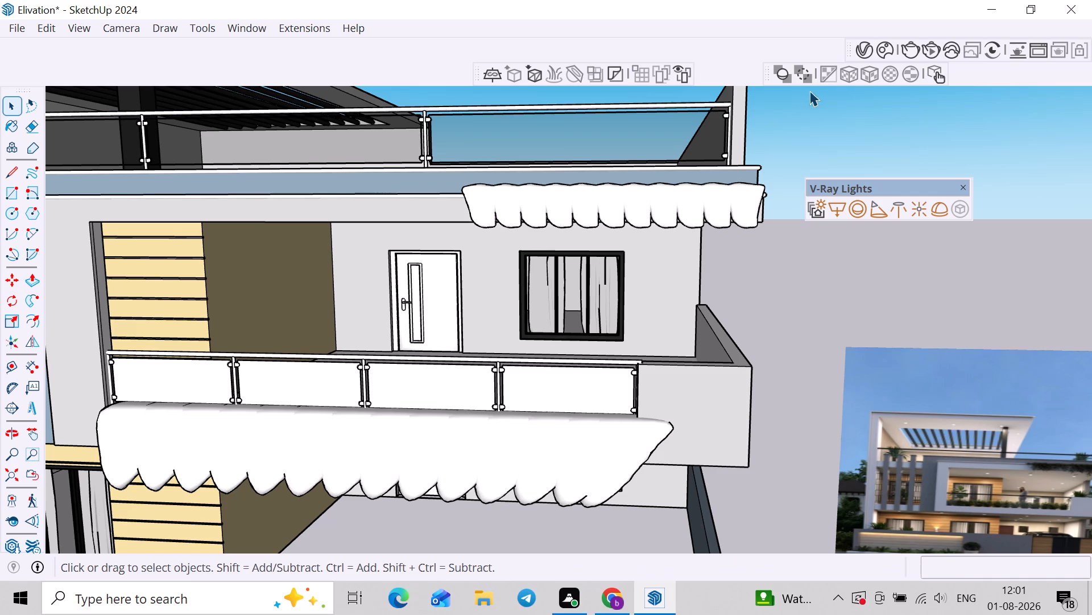
pyautogui.click(933, 50)
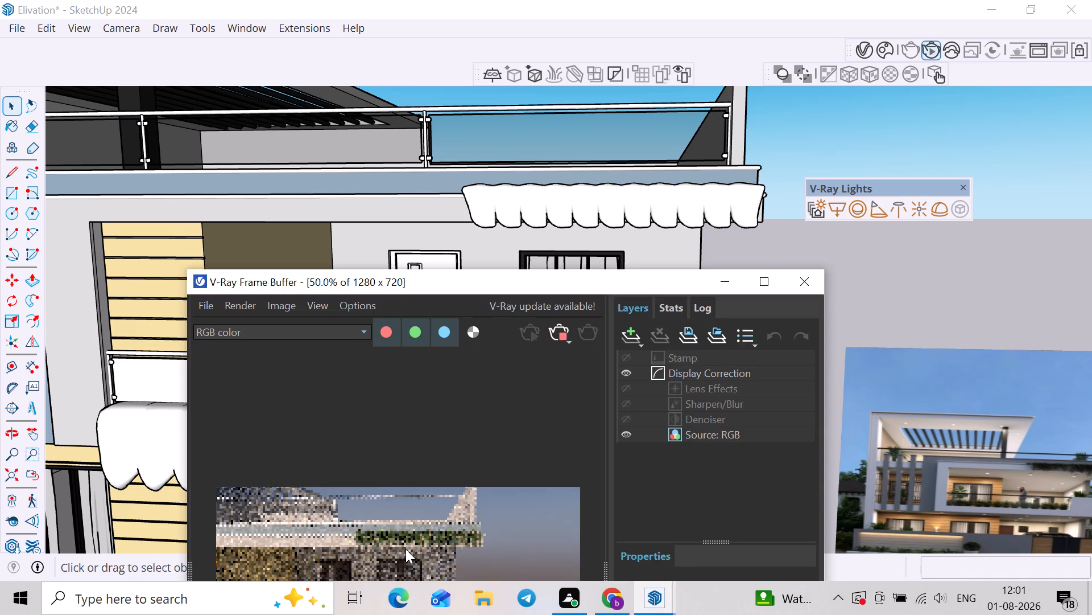
pyautogui.scroll(1, 442, 528)
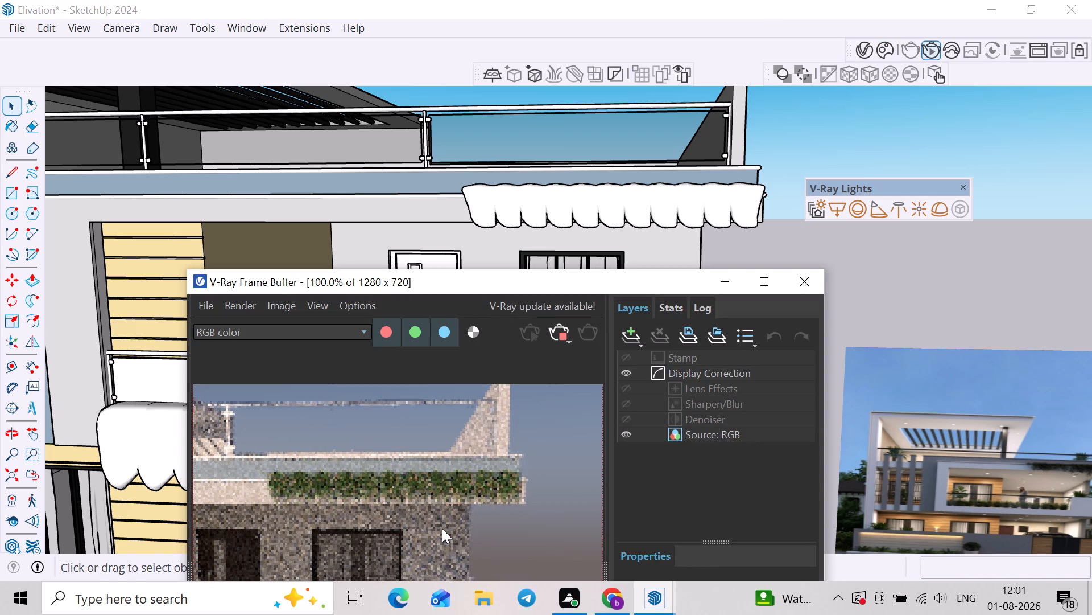
pyautogui.scroll(-1, 442, 528)
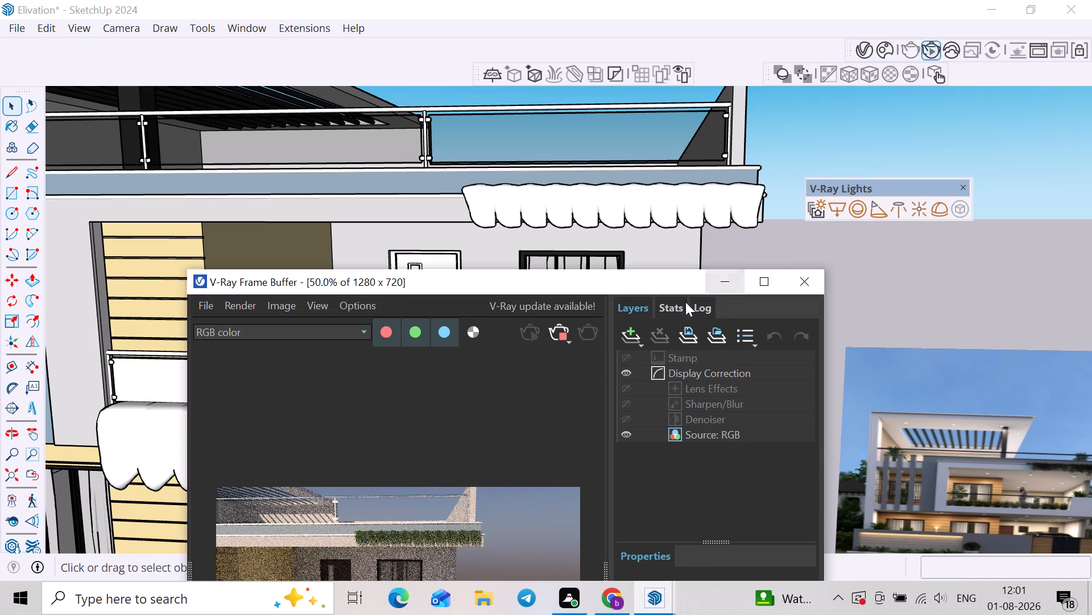
pyautogui.click(566, 338)
pyautogui.click(823, 282)
# Search the Chaos Cosmos library for "main gate" and look through the gate and door models.
pyautogui.scroll(-3, 846, 276)
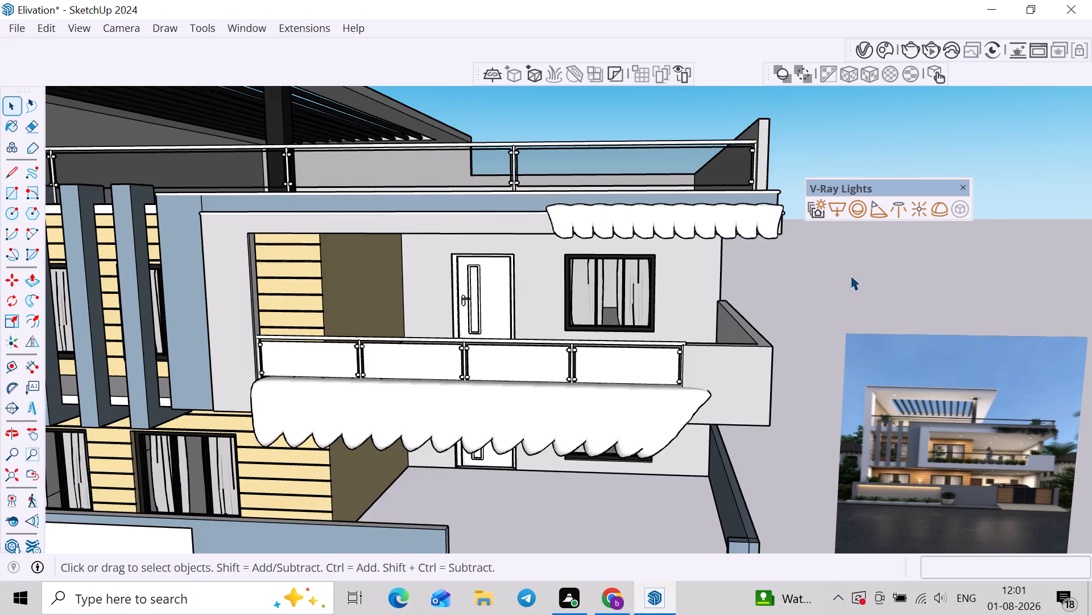
pyautogui.click(850, 275)
pyautogui.scroll(-4, 804, 364)
pyautogui.keyDown('shift'); pyautogui.moveTo(788, 409); pyautogui.dragTo(826, 286, button='middle'); pyautogui.keyUp('shift')
pyautogui.moveTo(722, 413); pyautogui.dragTo(741, 407, button='middle')
pyautogui.scroll(-3, 717, 416)
pyautogui.moveTo(714, 416); pyautogui.dragTo(672, 423, button='middle')
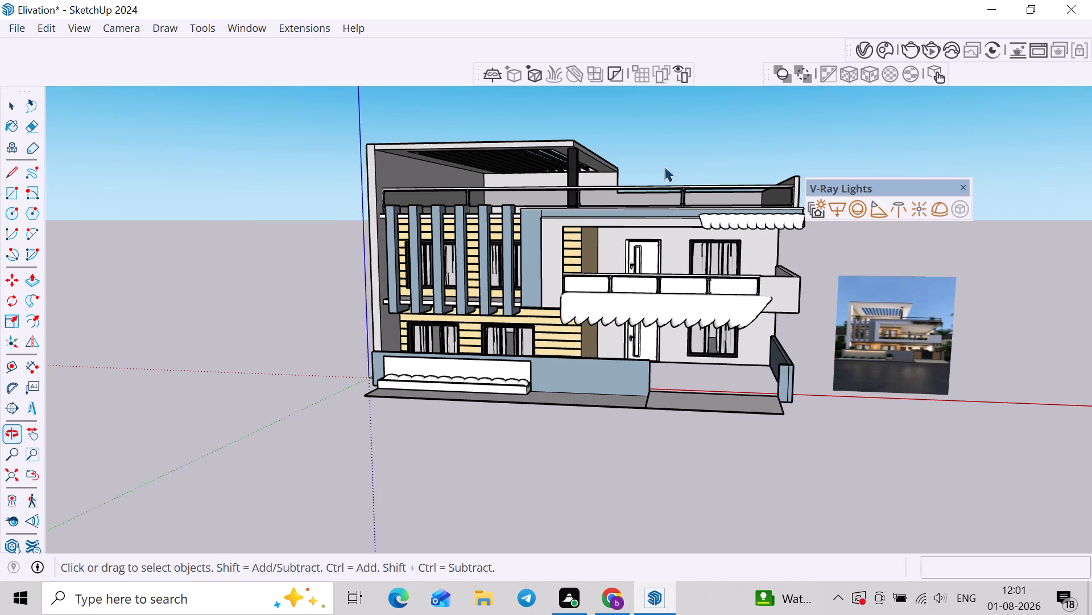
pyautogui.click(891, 47)
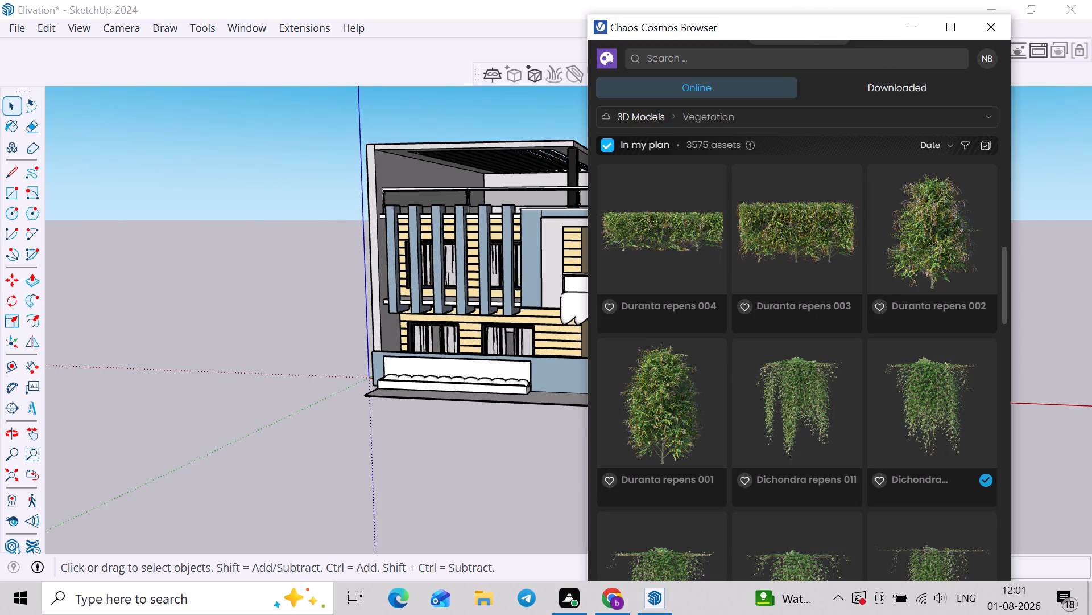
pyautogui.click(789, 64)
pyautogui.write('main gat')
pyautogui.press('e')
pyautogui.press('Return')
pyautogui.scroll(-3, 825, 400)
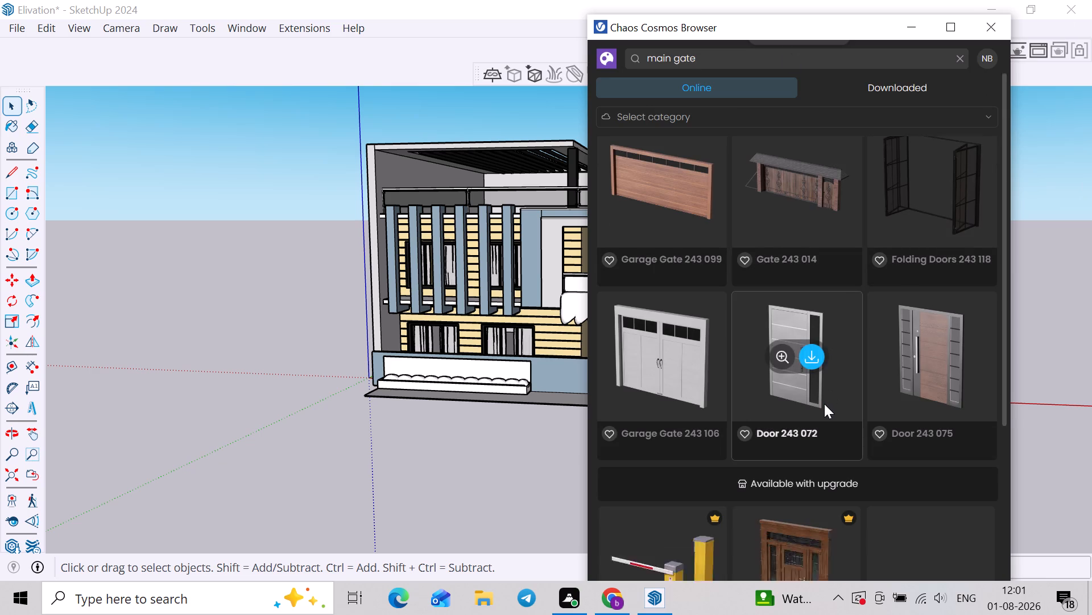
pyautogui.scroll(-2, 824, 404)
pyautogui.scroll(2, 824, 404)
pyautogui.scroll(2, 878, 353)
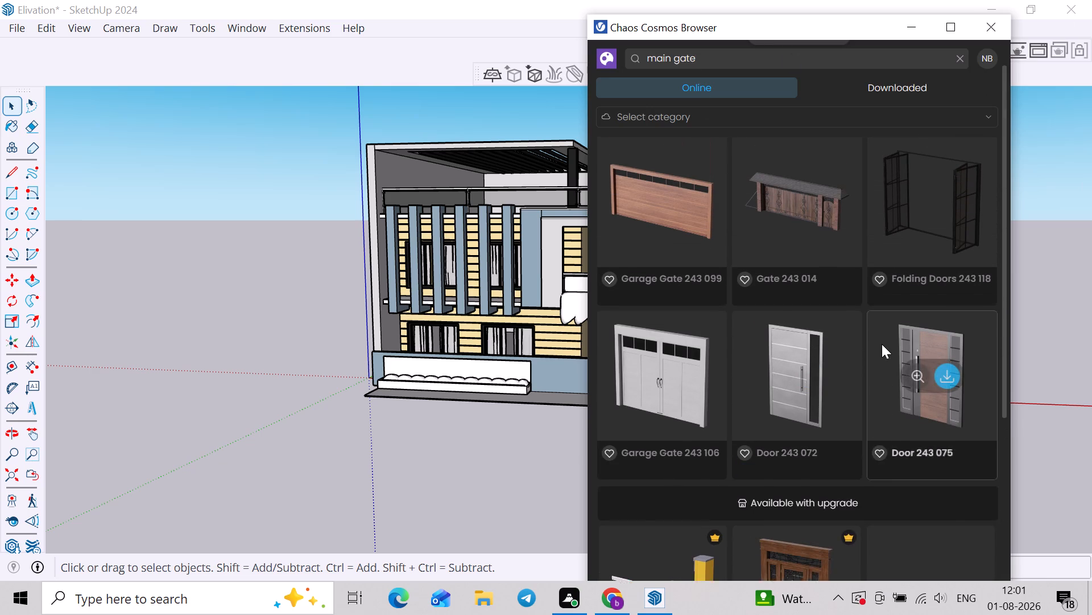
pyautogui.scroll(2, 882, 344)
# Search Chaos Cosmos for "gate" and browse the models for one suited to the driveway entrance.
pyautogui.tripleClick(713, 55)
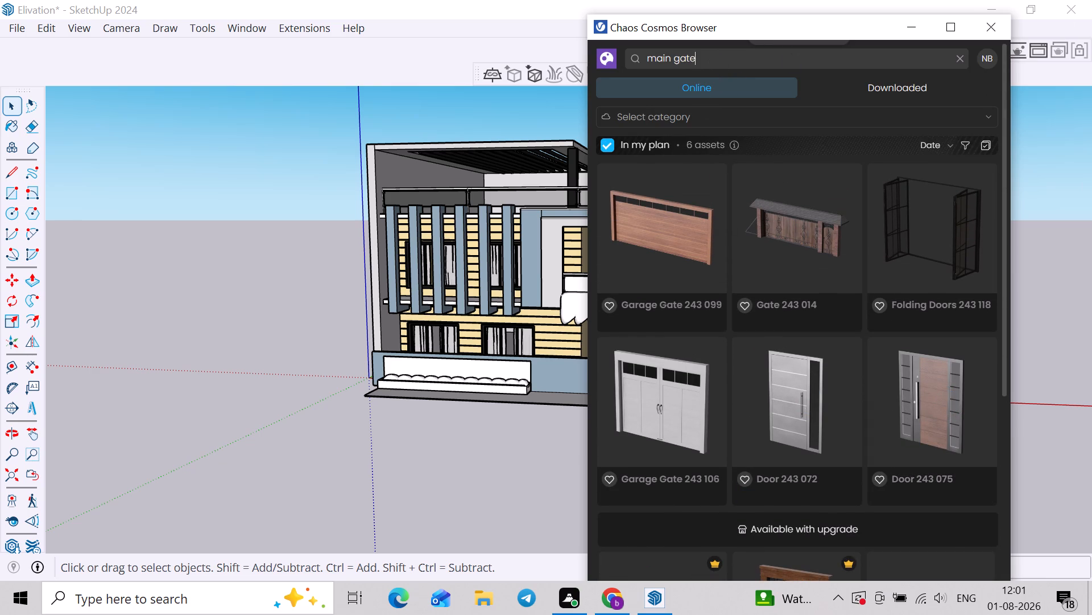
pyautogui.moveTo(716, 65); pyautogui.dragTo(634, 62)
pyautogui.write('gate')
pyautogui.press('Return')
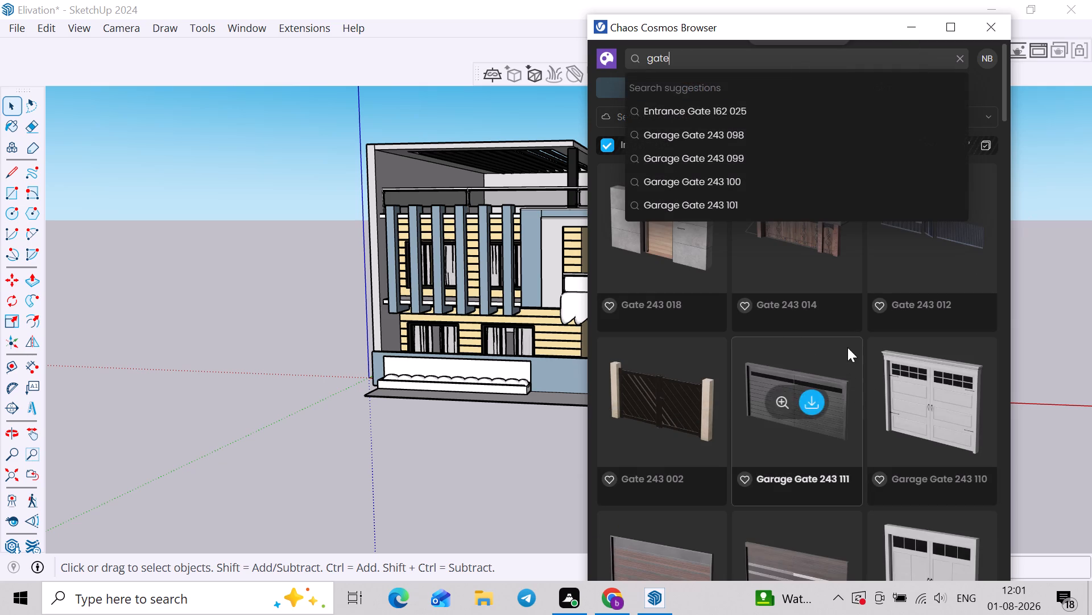
pyautogui.click(783, 56)
pyautogui.click(762, 60)
pyautogui.click(773, 42)
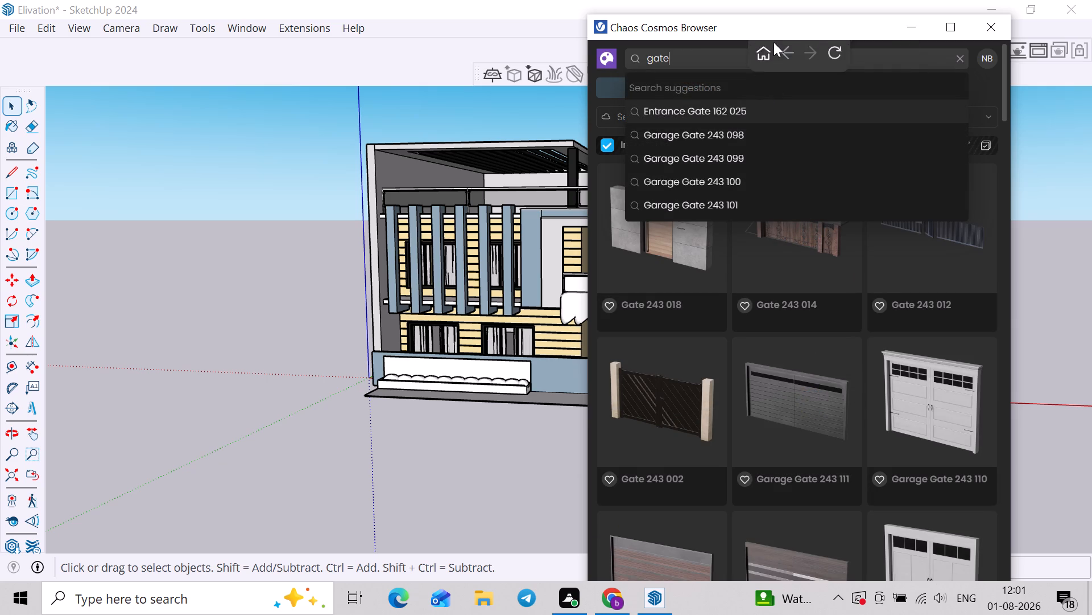
pyautogui.scroll(-2, 771, 268)
pyautogui.scroll(-1, 791, 358)
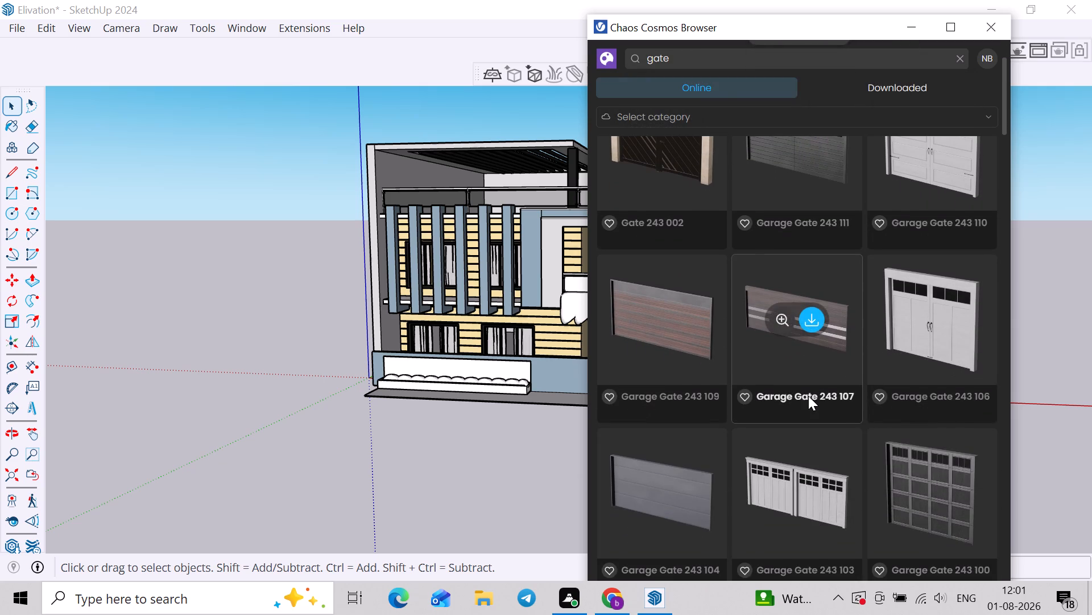
pyautogui.scroll(-4, 808, 396)
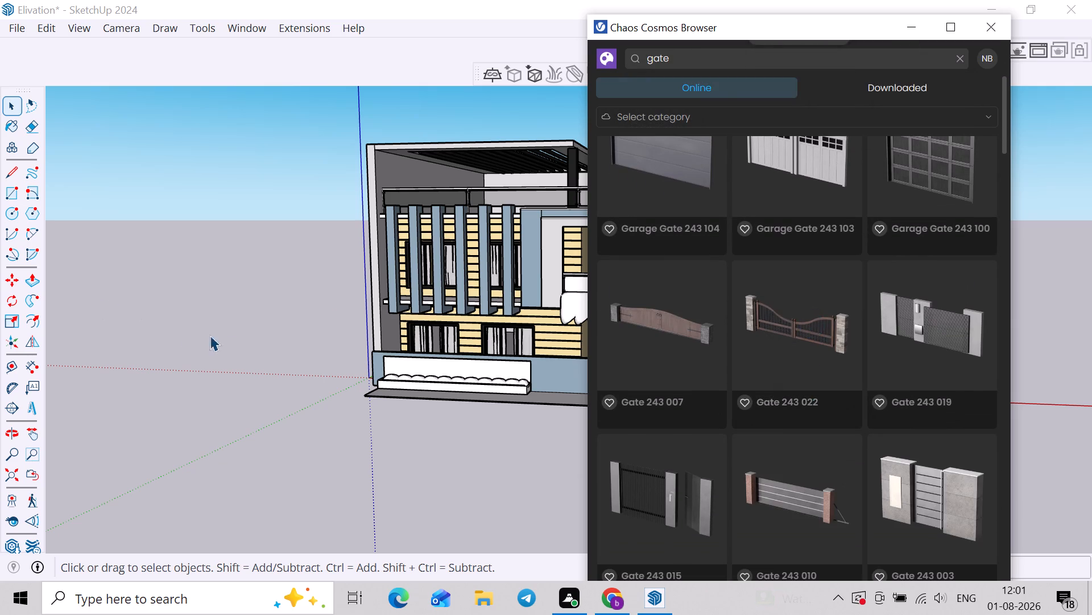
pyautogui.scroll(-3, 227, 339)
# Bring the reference photo into view and compare its driveway gate with the gate and door models in the Chaos Cosmos results.
pyautogui.keyDown('shift'); pyautogui.moveTo(348, 366); pyautogui.dragTo(57, 330, button='middle'); pyautogui.keyUp('shift')
pyautogui.moveTo(161, 363); pyautogui.dragTo(255, 376, button='middle')
pyautogui.keyDown('shift'); pyautogui.moveTo(296, 302); pyautogui.dragTo(237, 260, button='middle'); pyautogui.keyUp('shift')
pyautogui.scroll(16, 478, 285)
pyautogui.scroll(-3, 755, 412)
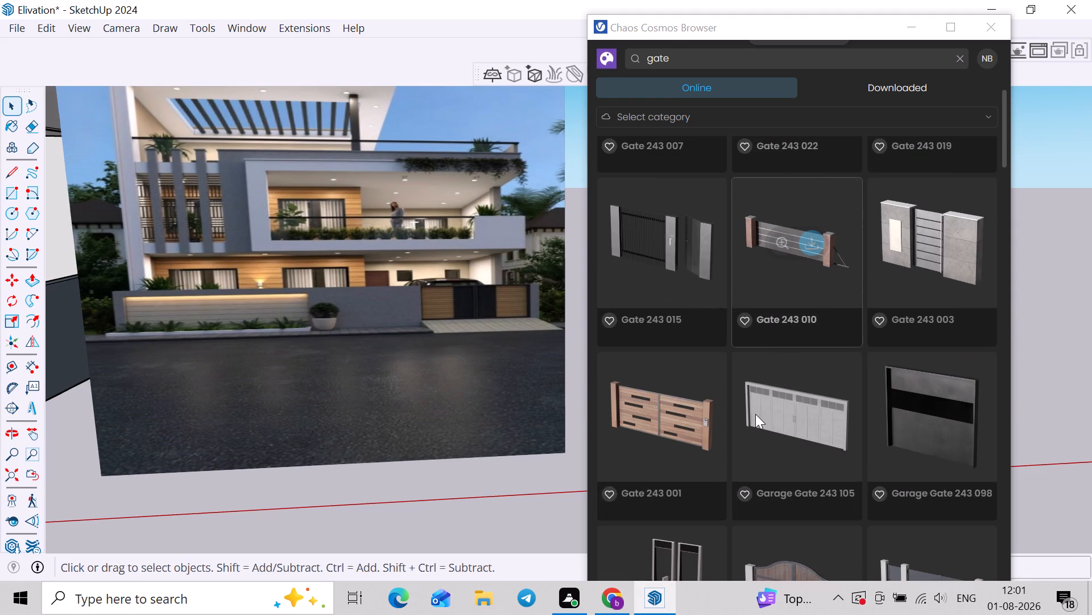
pyautogui.scroll(-3, 768, 365)
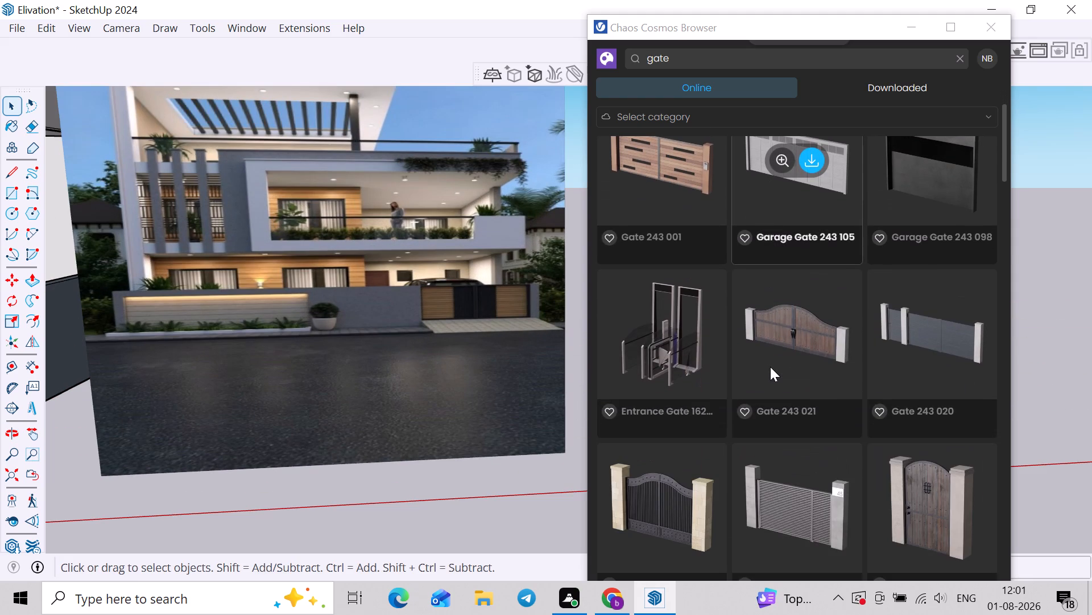
pyautogui.scroll(-5, 772, 367)
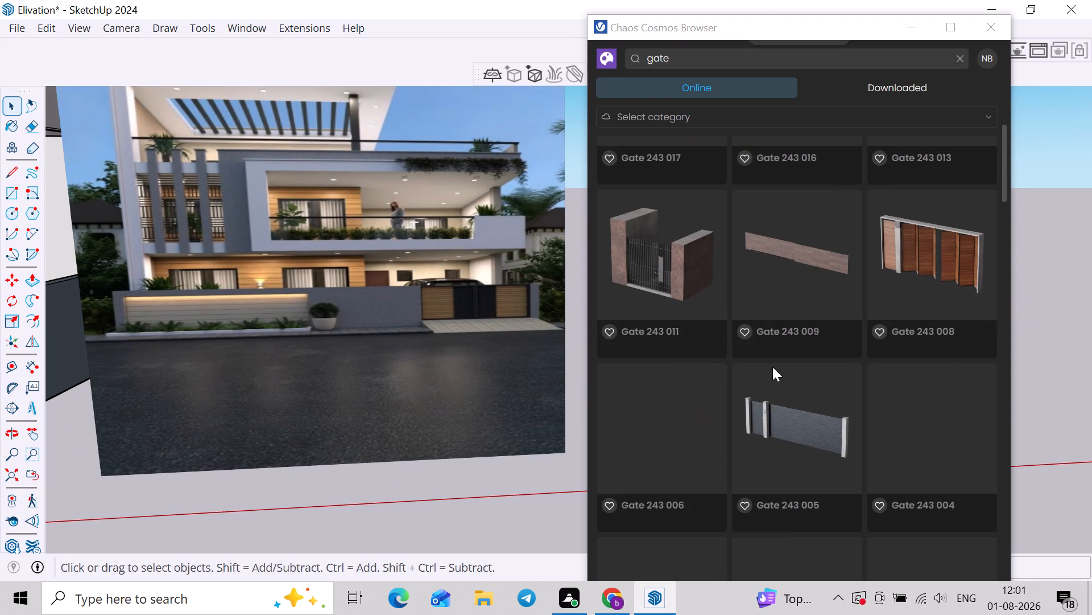
pyautogui.scroll(-5, 772, 367)
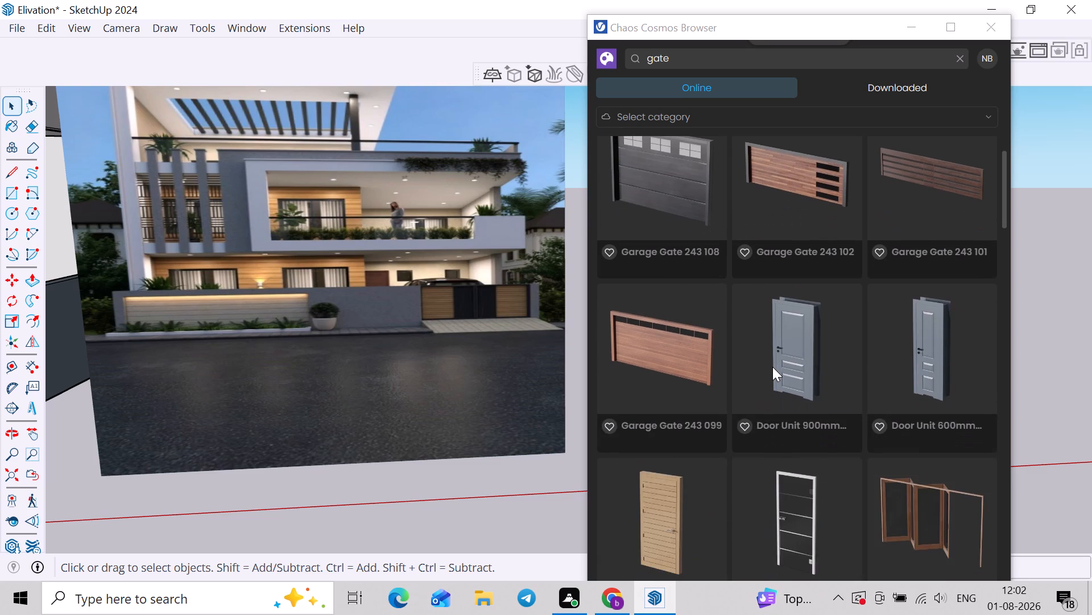
pyautogui.scroll(-13, 772, 367)
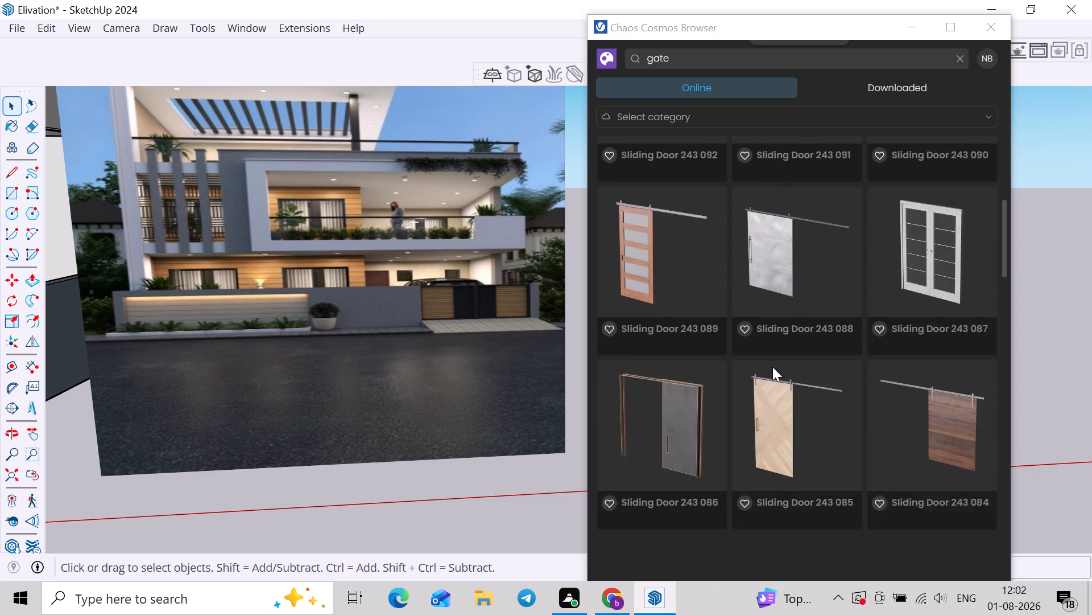
pyautogui.scroll(-11, 772, 367)
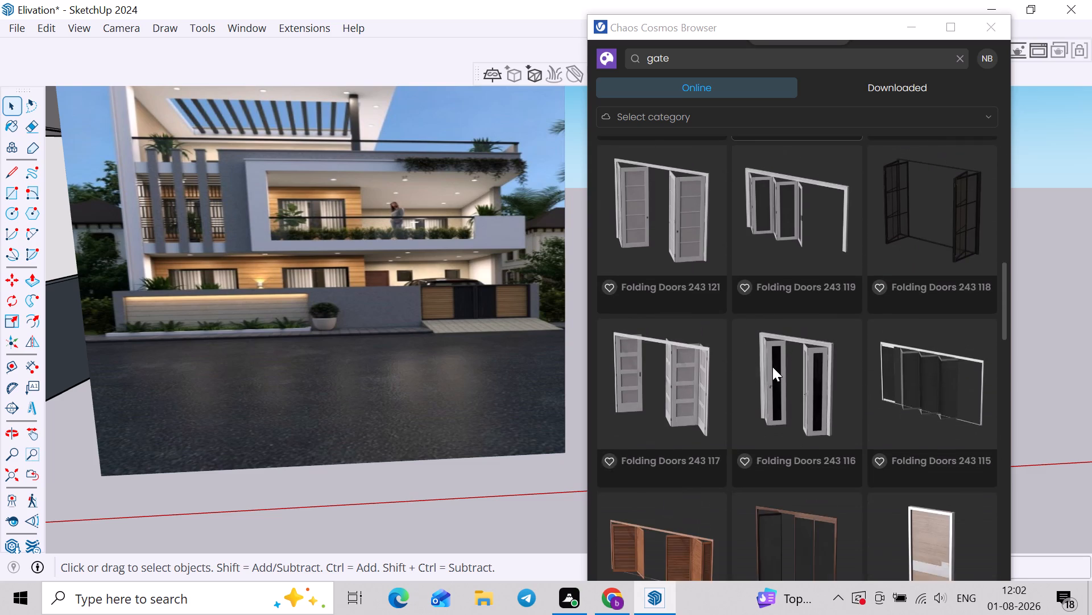
pyautogui.scroll(-16, 772, 367)
pyautogui.scroll(-8, 781, 363)
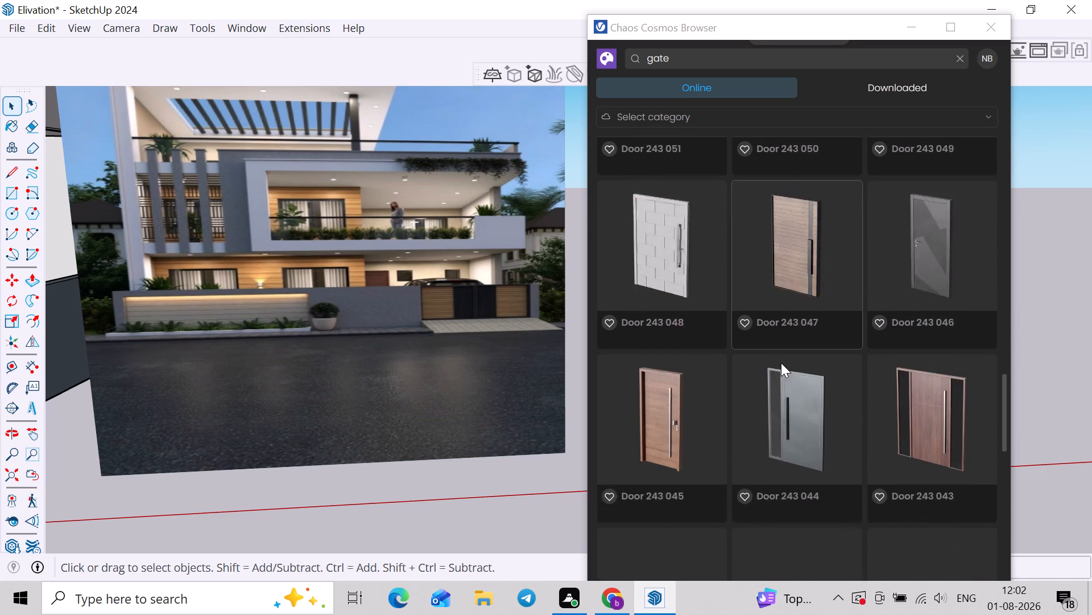
pyautogui.scroll(-15, 781, 363)
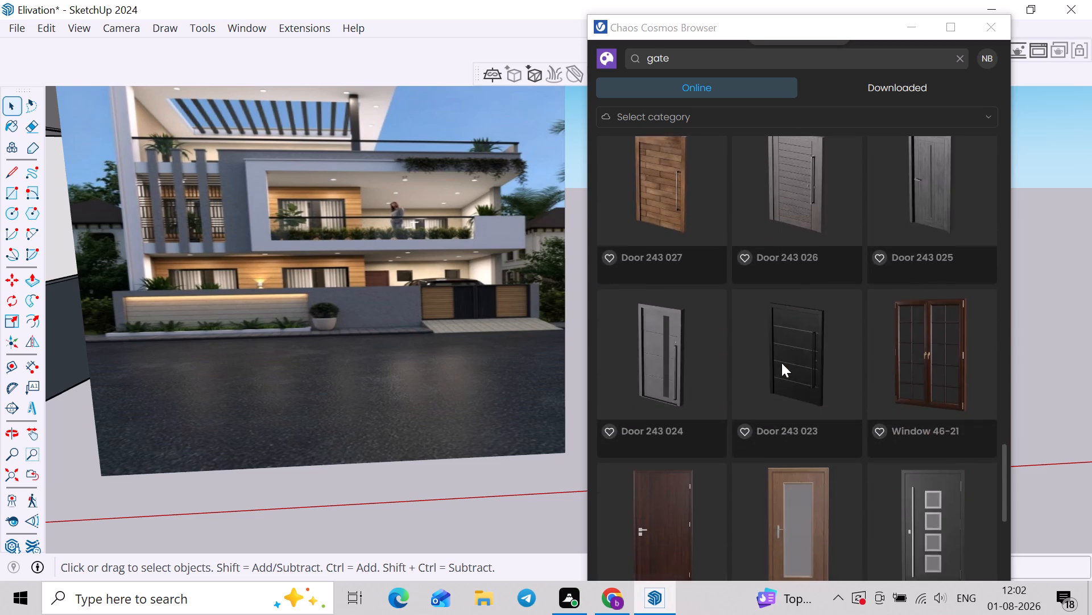
pyautogui.scroll(-16, 781, 363)
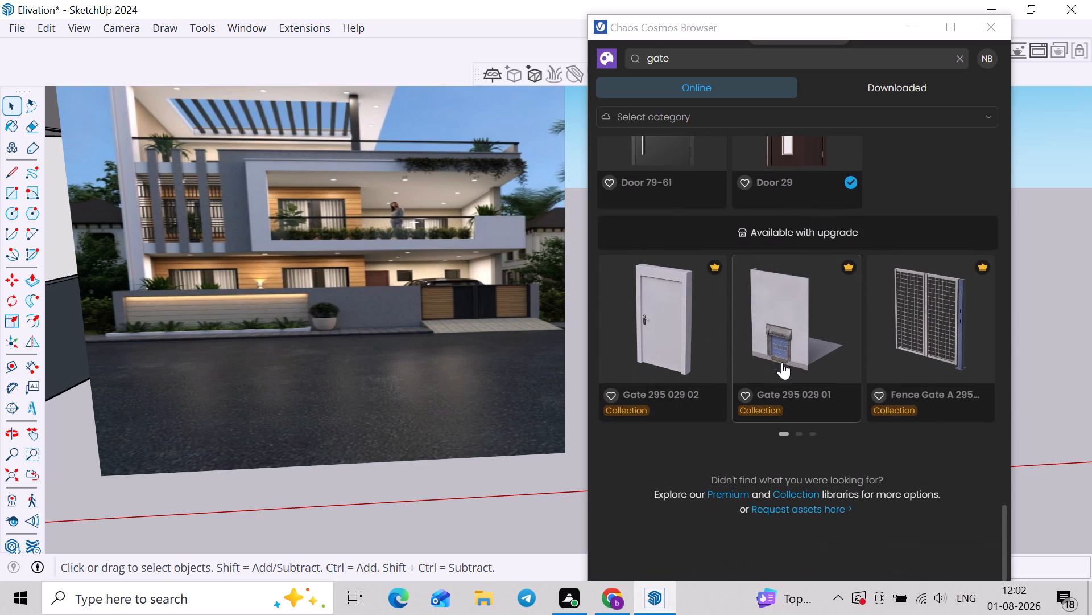
pyautogui.scroll(-2, 782, 362)
pyautogui.scroll(20, 866, 293)
pyautogui.scroll(9, 866, 293)
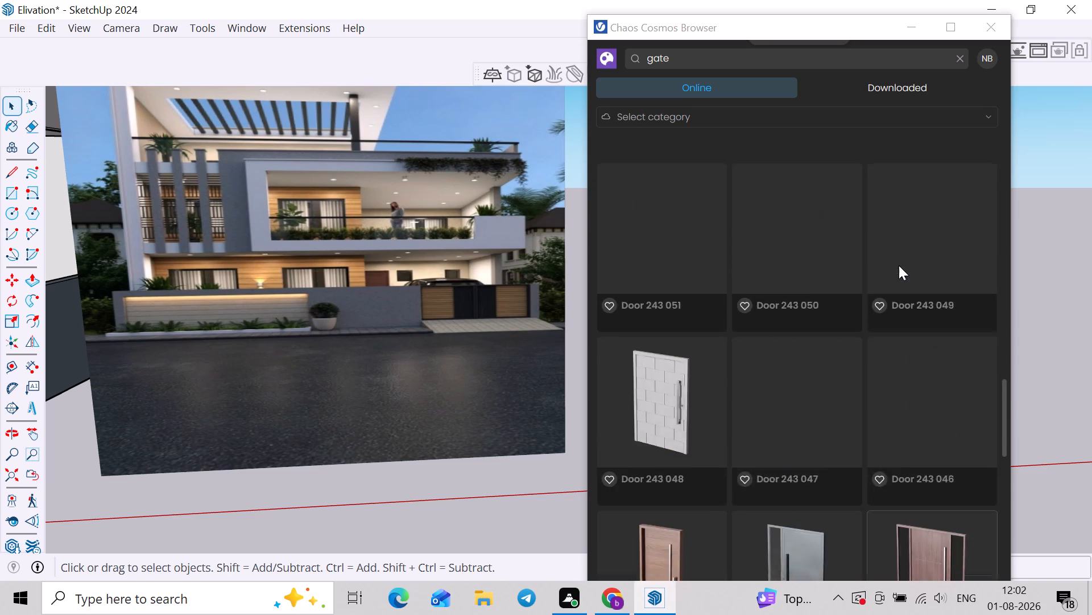
pyautogui.scroll(15, 899, 265)
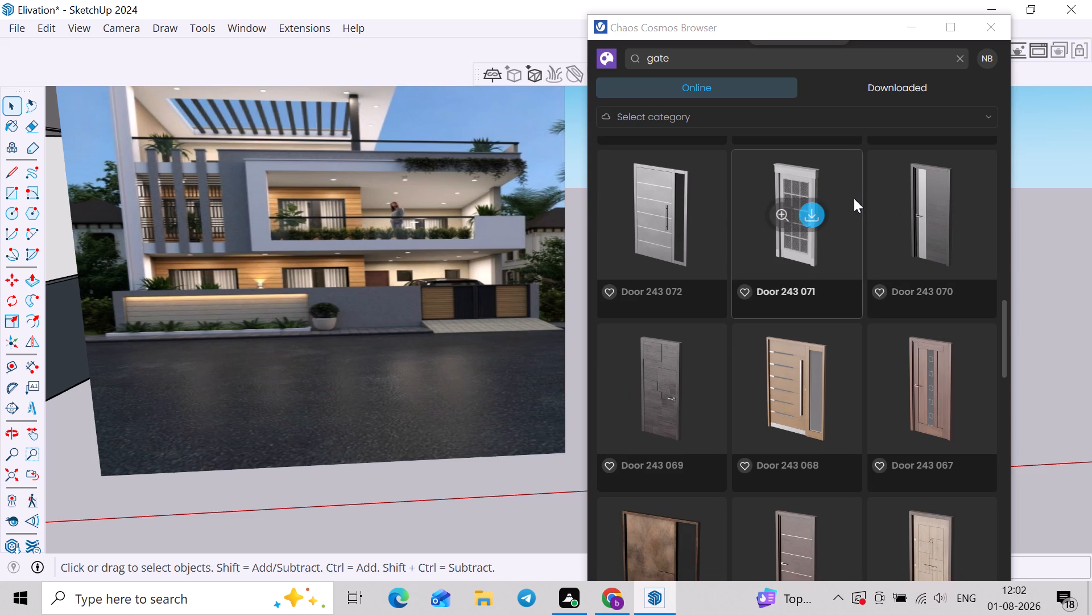
pyautogui.scroll(3, 888, 242)
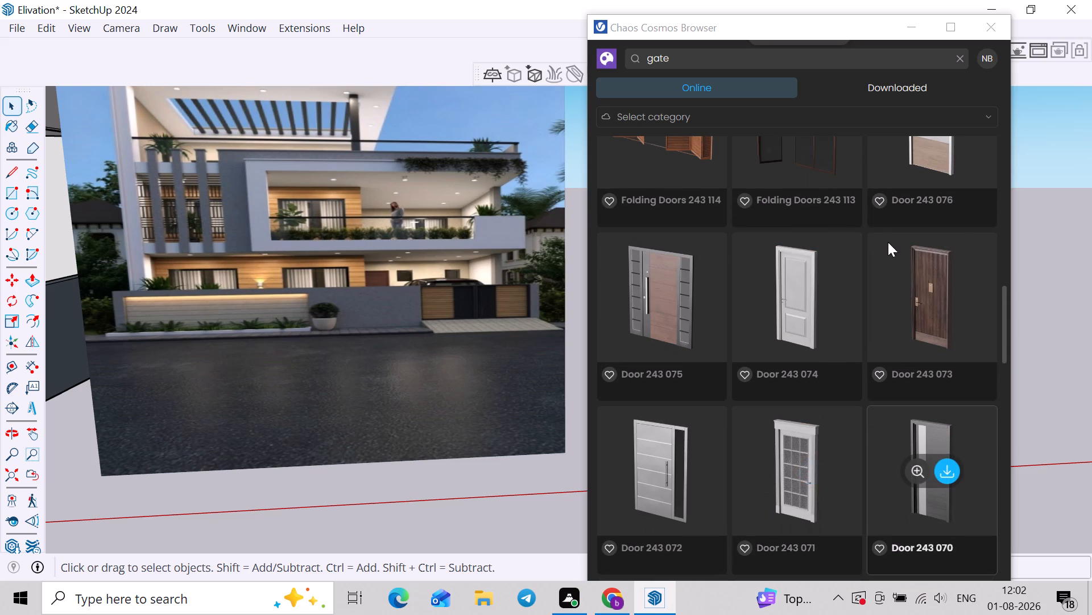
pyautogui.scroll(16, 887, 244)
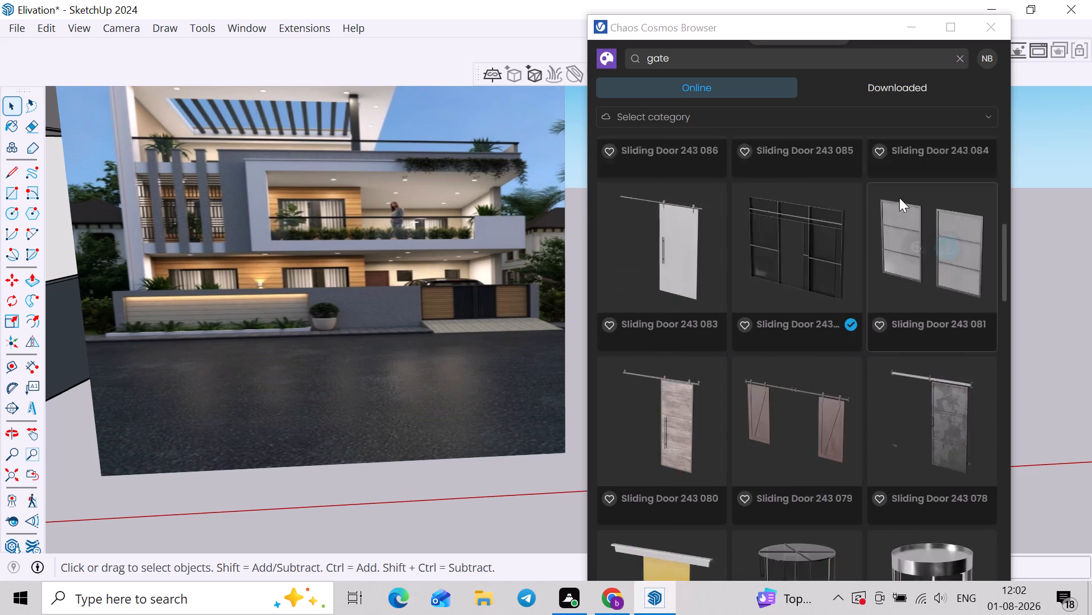
pyautogui.scroll(20, 899, 198)
pyautogui.scroll(2, 899, 198)
pyautogui.scroll(4, 929, 249)
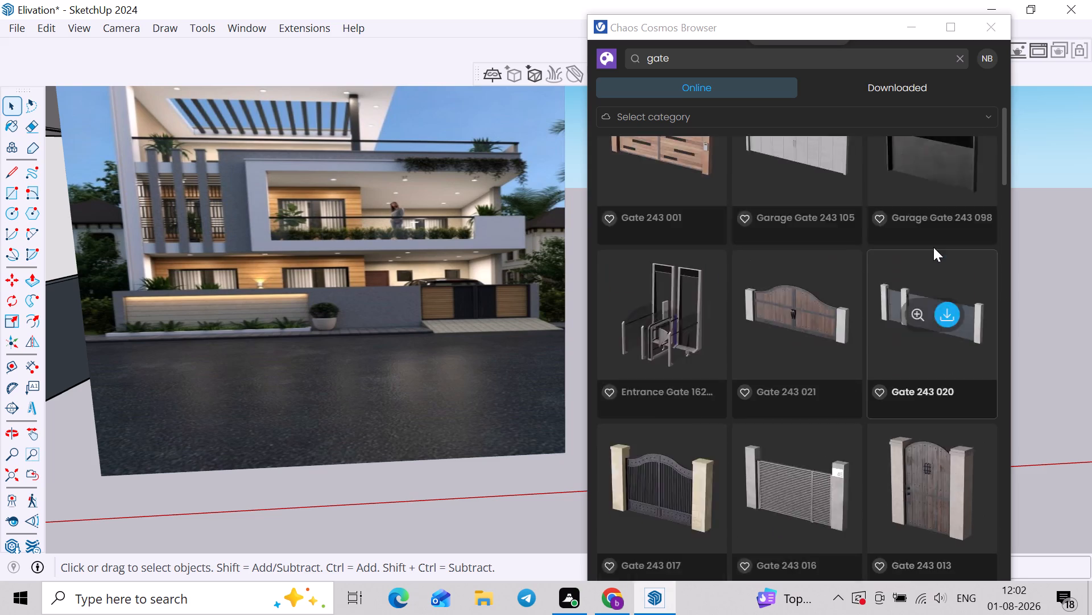
pyautogui.scroll(11, 933, 247)
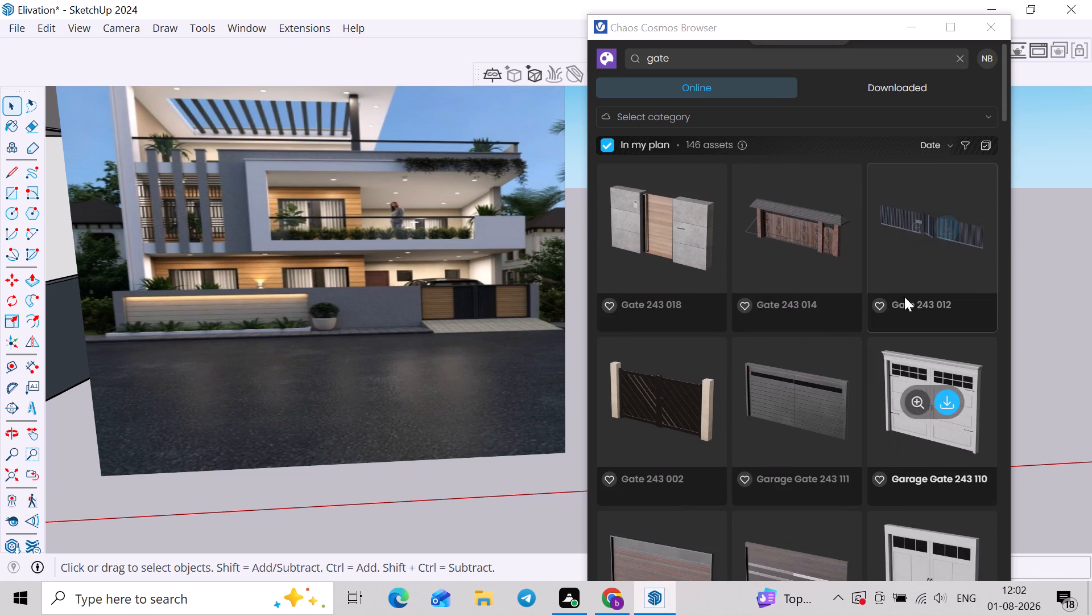
pyautogui.scroll(7, 904, 297)
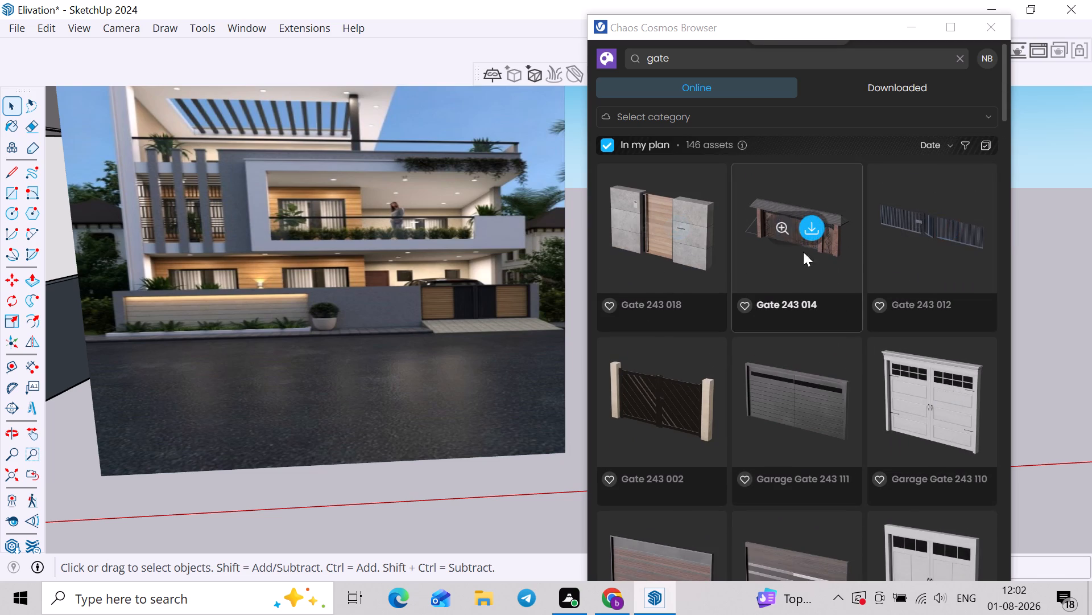
# Download Garage Gate 243 109 from Chaos Cosmos and place it on the ground beside the house, near the open end of the driveway.
pyautogui.scroll(-2, 796, 378)
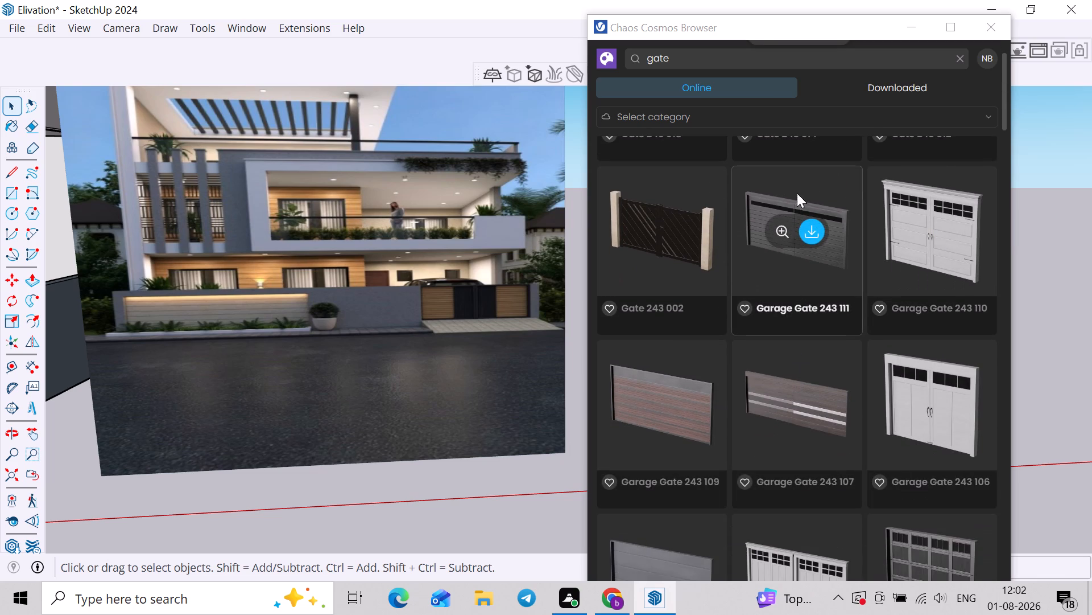
pyautogui.scroll(-3, 661, 344)
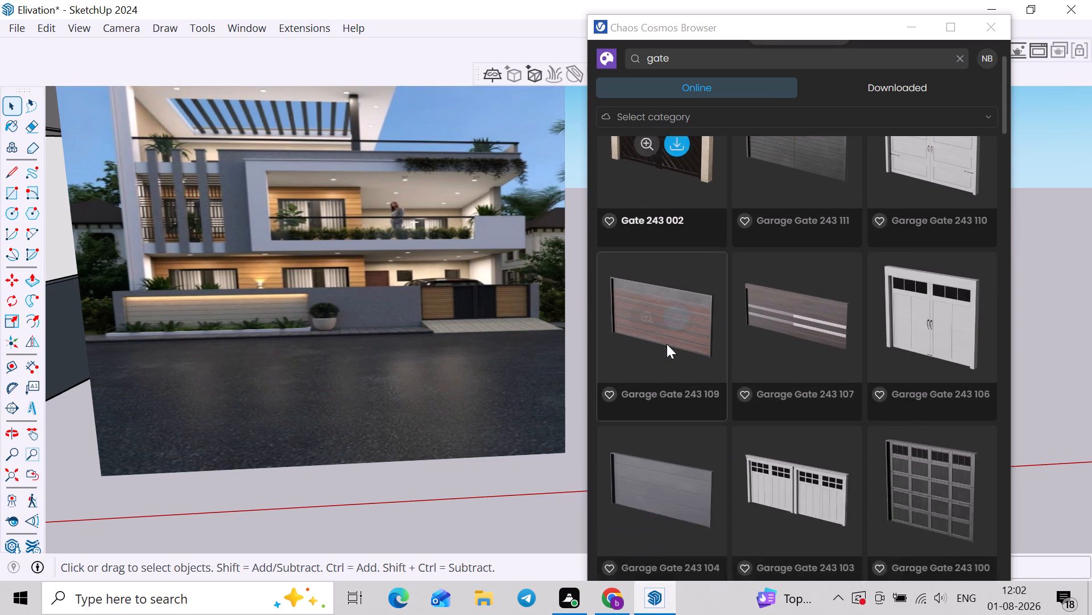
pyautogui.scroll(1, 673, 319)
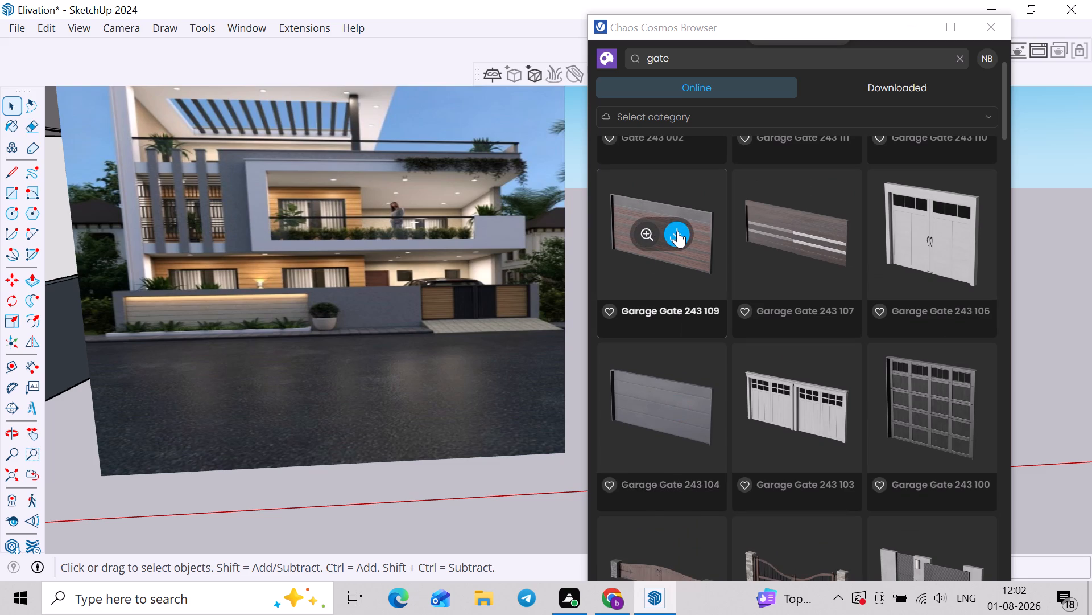
pyautogui.click(677, 231)
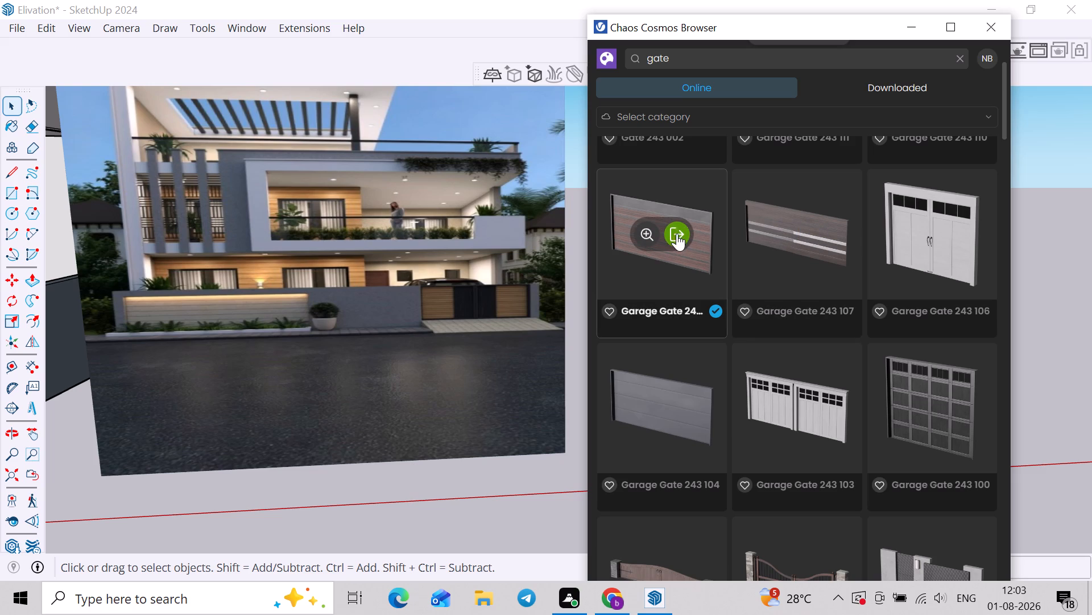
pyautogui.click(679, 233)
pyautogui.scroll(-5, 484, 352)
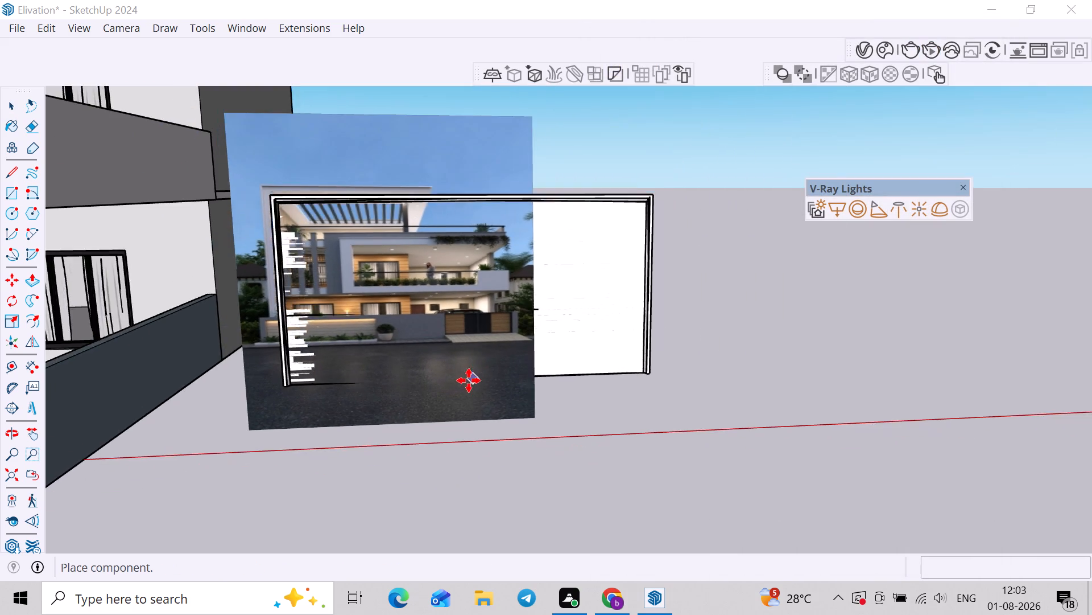
pyautogui.keyDown('ctrl'); pyautogui.moveTo(500, 372); pyautogui.dragTo(809, 311, button='middle'); pyautogui.keyUp('ctrl')
pyautogui.scroll(-7, 751, 342)
pyautogui.moveTo(706, 373); pyautogui.dragTo(560, 425, button='middle')
pyautogui.keyDown('ctrl'); pyautogui.moveTo(624, 425); pyautogui.dragTo(640, 378, button='middle'); pyautogui.keyUp('ctrl')
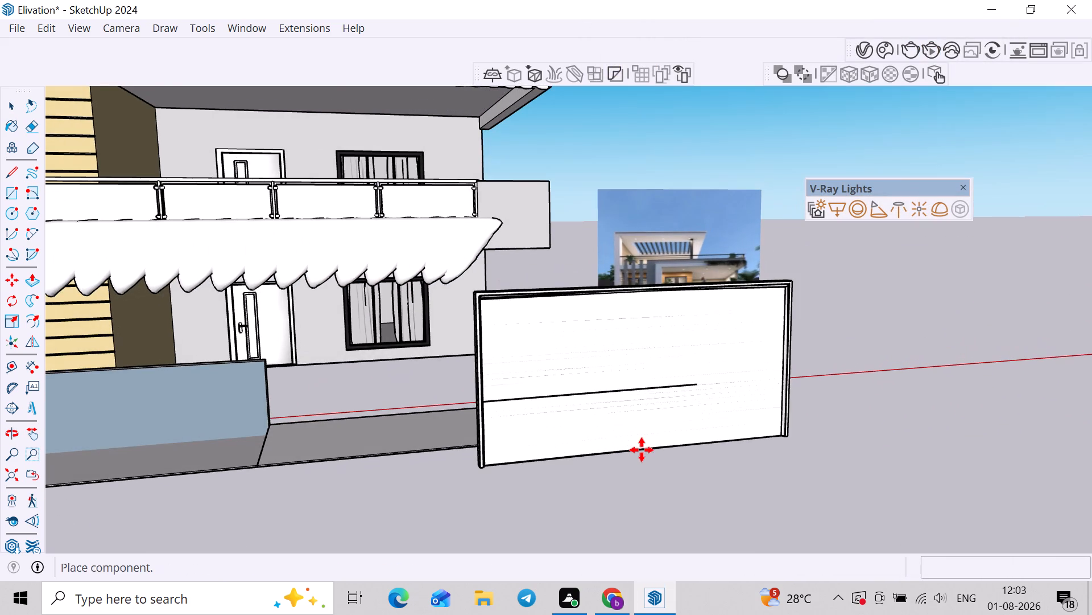
pyautogui.click(642, 450)
pyautogui.press('space')
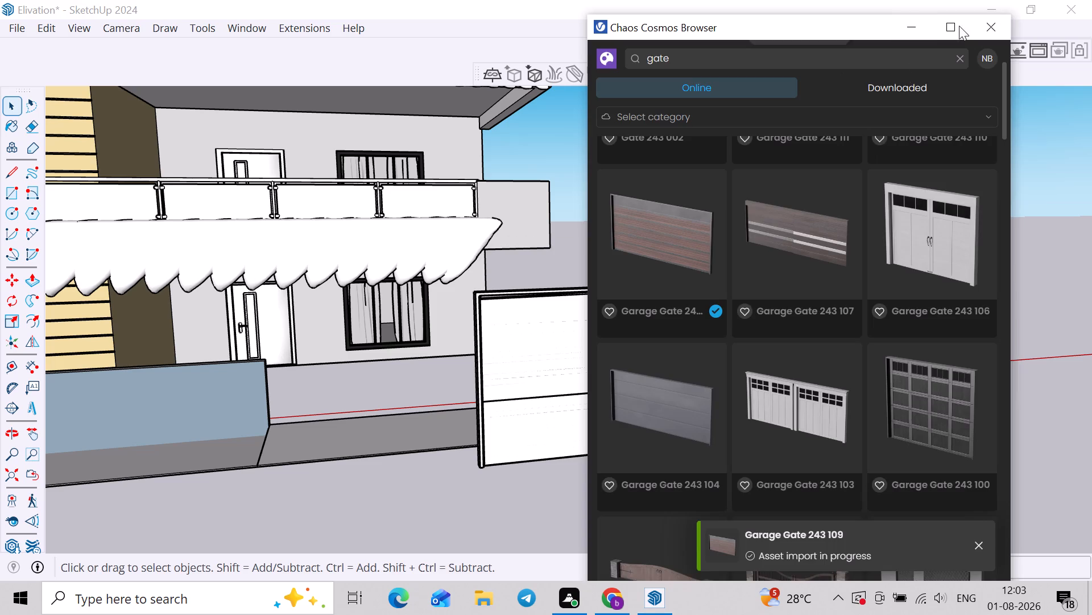
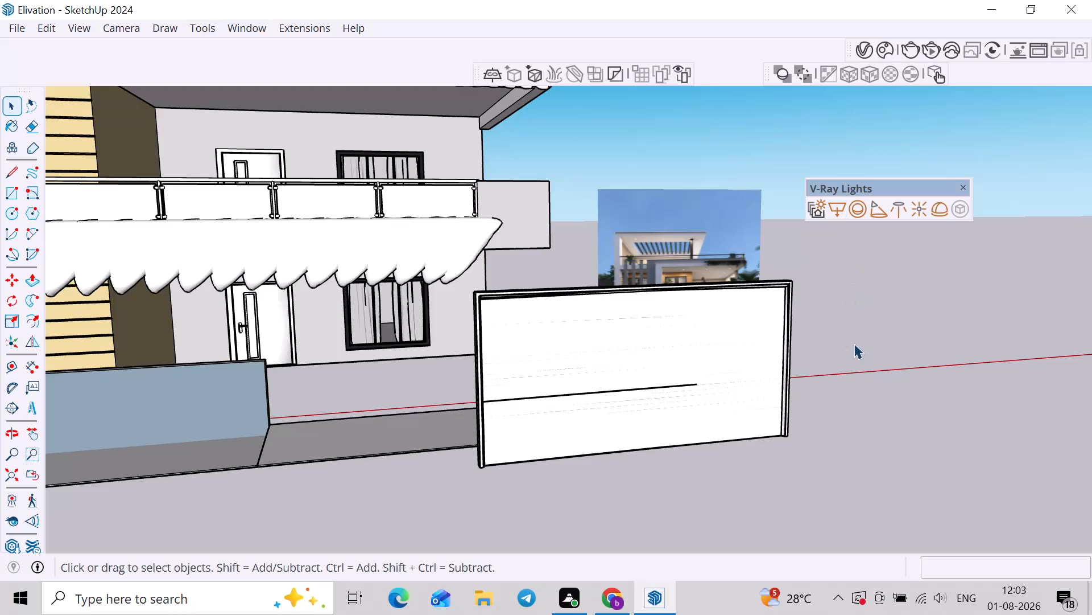
# Run an interactive V-Ray render to check how the garage gate's material looks, then stop and close it.
pyautogui.click(927, 48)
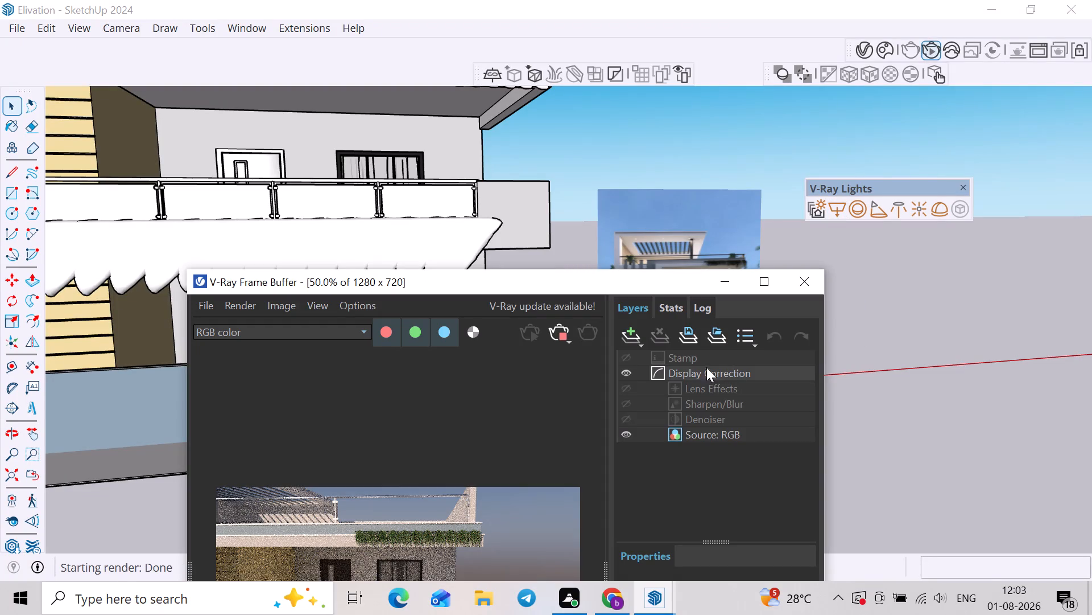
pyautogui.scroll(-1, 543, 489)
pyautogui.scroll(2, 508, 502)
pyautogui.moveTo(510, 503); pyautogui.dragTo(532, 433, button='middle')
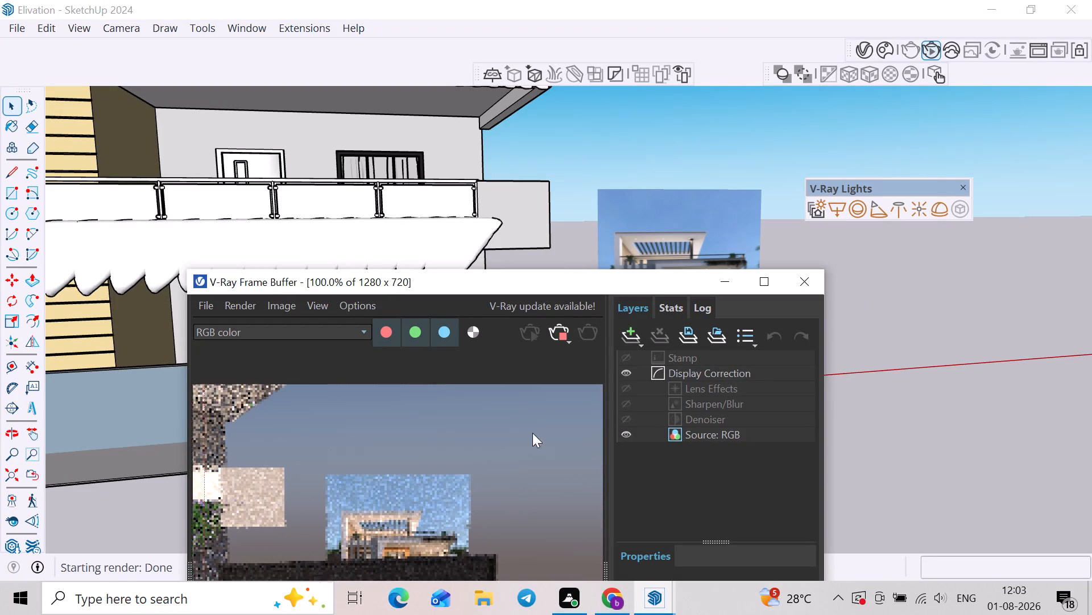
pyautogui.moveTo(532, 433); pyautogui.dragTo(560, 327, button='middle')
pyautogui.scroll(-2, 472, 470)
pyautogui.scroll(2, 475, 442)
pyautogui.moveTo(605, 286); pyautogui.dragTo(700, 56)
pyautogui.click(666, 95)
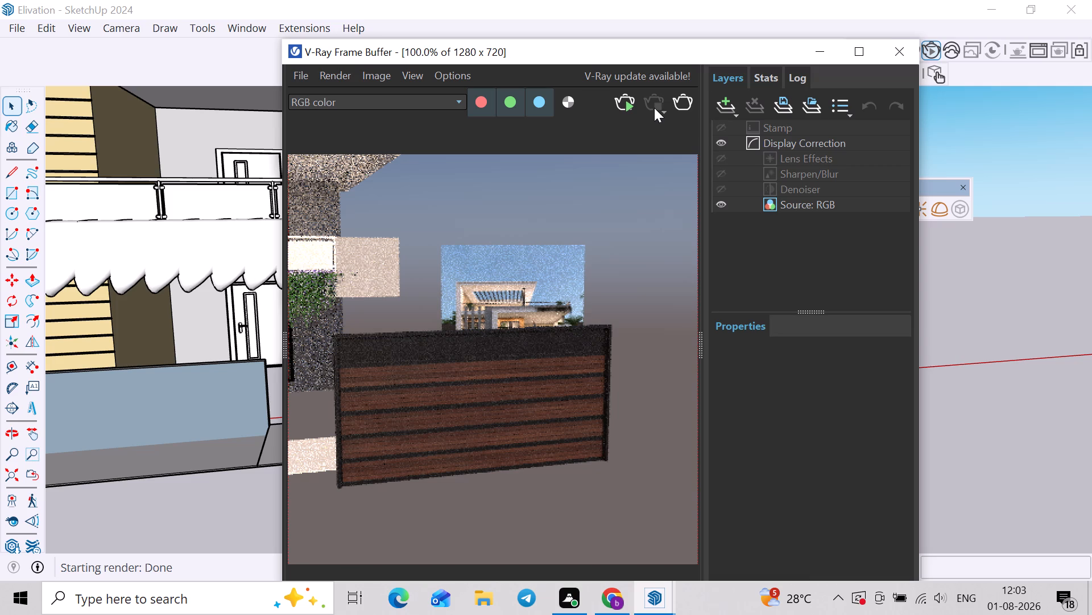
pyautogui.click(888, 50)
# Move the garage gate by its bottom corner into the driveway opening, against the base of the side boundary wall.
pyautogui.scroll(-3, 777, 337)
pyautogui.moveTo(783, 370); pyautogui.dragTo(661, 379, button='middle')
pyautogui.click(685, 372)
pyautogui.keyDown('shift'); pyautogui.moveTo(701, 387); pyautogui.dragTo(768, 387, button='middle'); pyautogui.keyUp('shift')
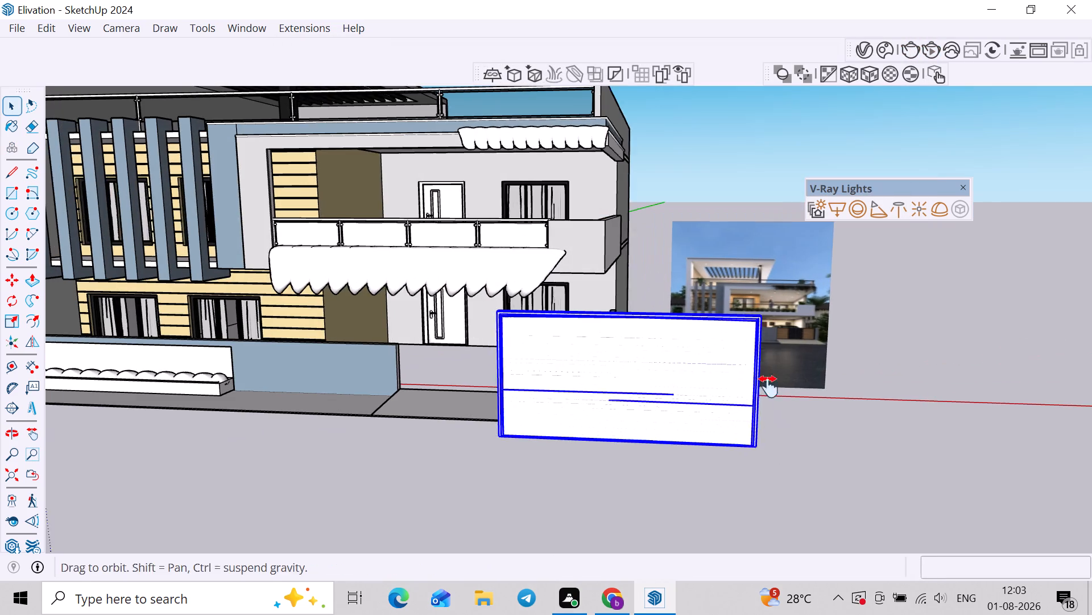
pyautogui.keyDown('shift'); pyautogui.moveTo(768, 387); pyautogui.dragTo(770, 387, button='middle'); pyautogui.keyUp('shift')
pyautogui.press('m')
pyautogui.scroll(2, 762, 429)
pyautogui.click(830, 452)
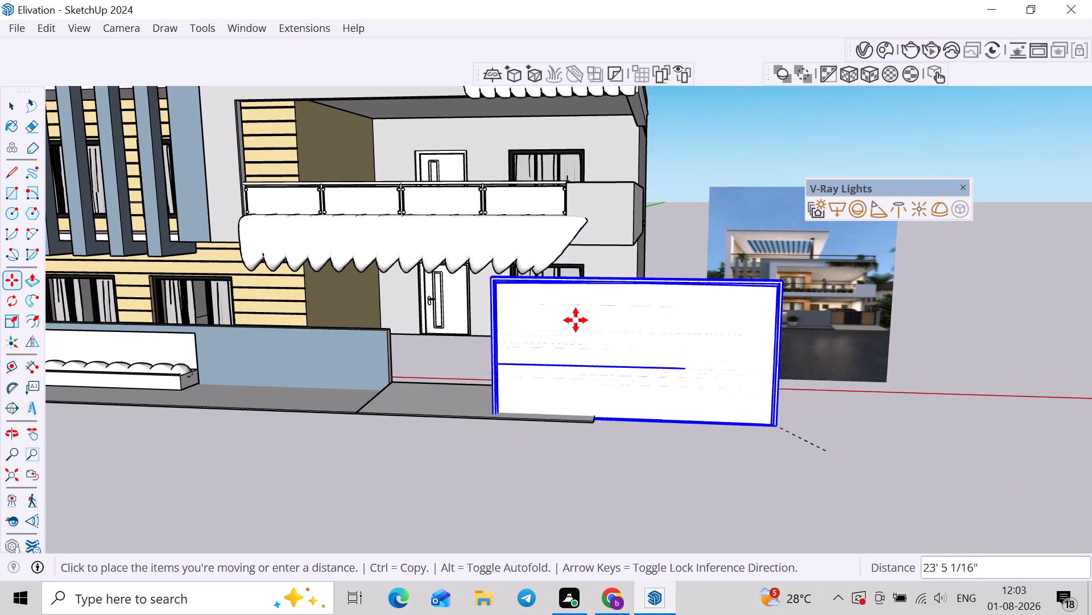
pyautogui.scroll(8, 576, 320)
pyautogui.moveTo(626, 396); pyautogui.dragTo(717, 405, button='middle')
pyautogui.keyDown('shift'); pyautogui.moveTo(725, 403); pyautogui.dragTo(538, 106, button='middle'); pyautogui.keyUp('shift')
pyautogui.moveTo(701, 218); pyautogui.dragTo(720, 298, button='middle')
pyautogui.scroll(1, 720, 298)
pyautogui.scroll(-2, 723, 278)
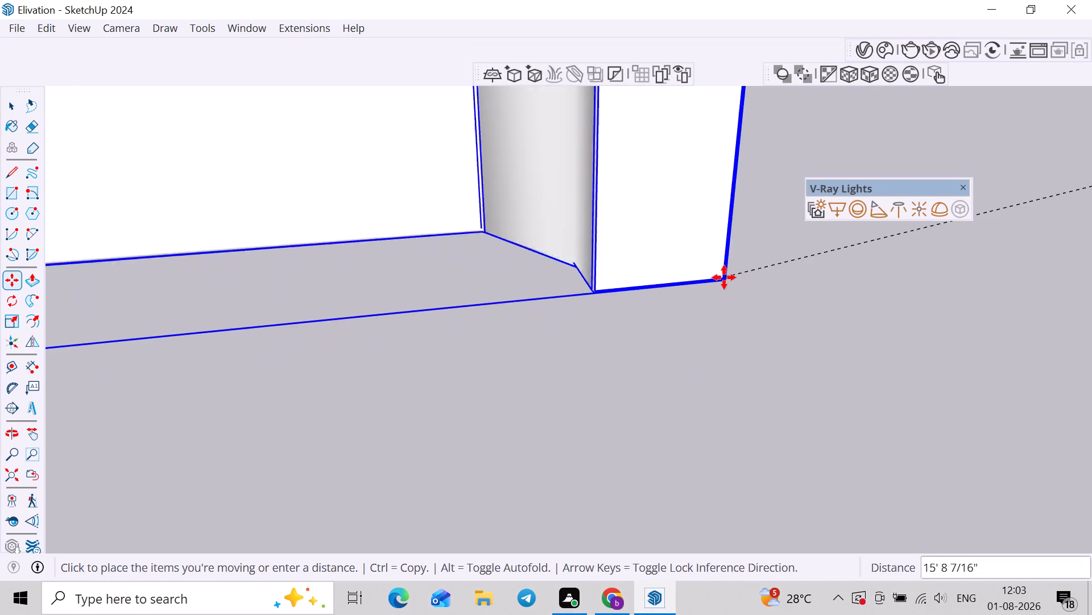
pyautogui.scroll(-20, 724, 277)
pyautogui.scroll(-3, 724, 277)
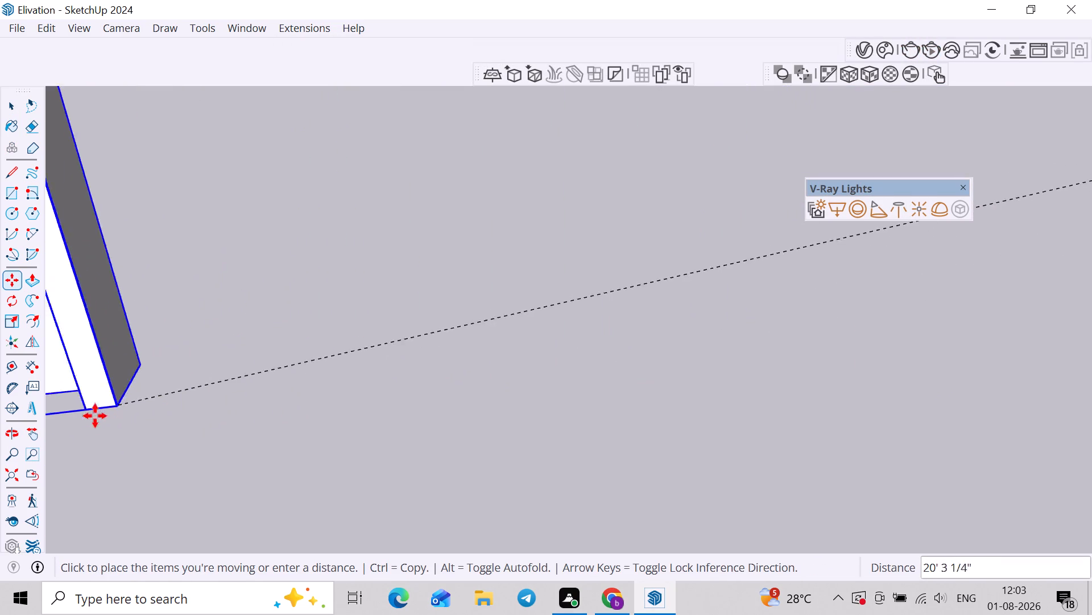
pyautogui.click(9, 471)
pyautogui.scroll(-2, 195, 409)
pyautogui.scroll(1, 633, 405)
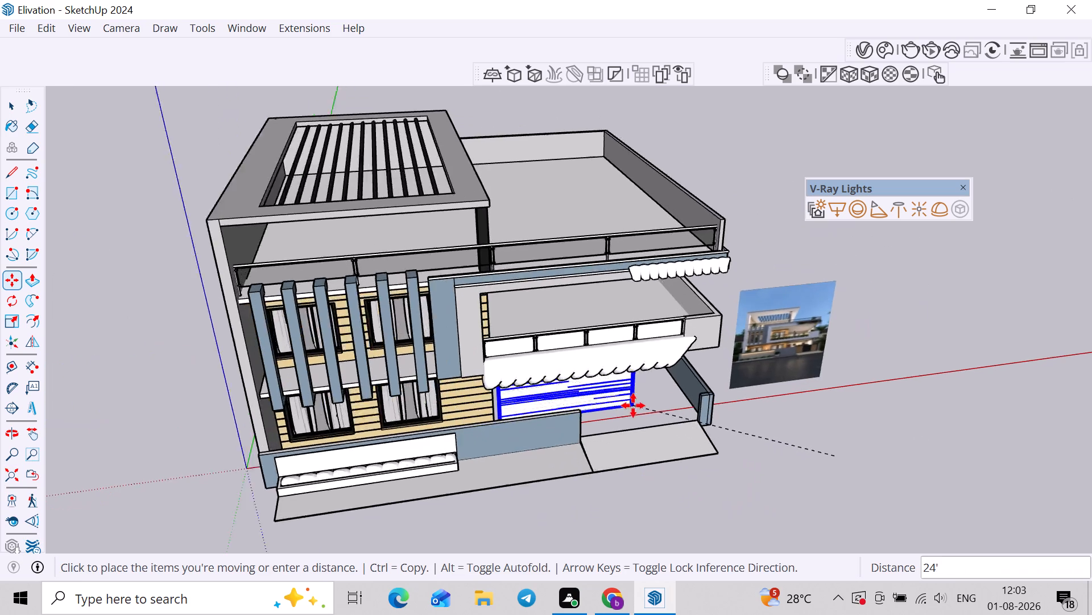
pyautogui.scroll(20, 633, 405)
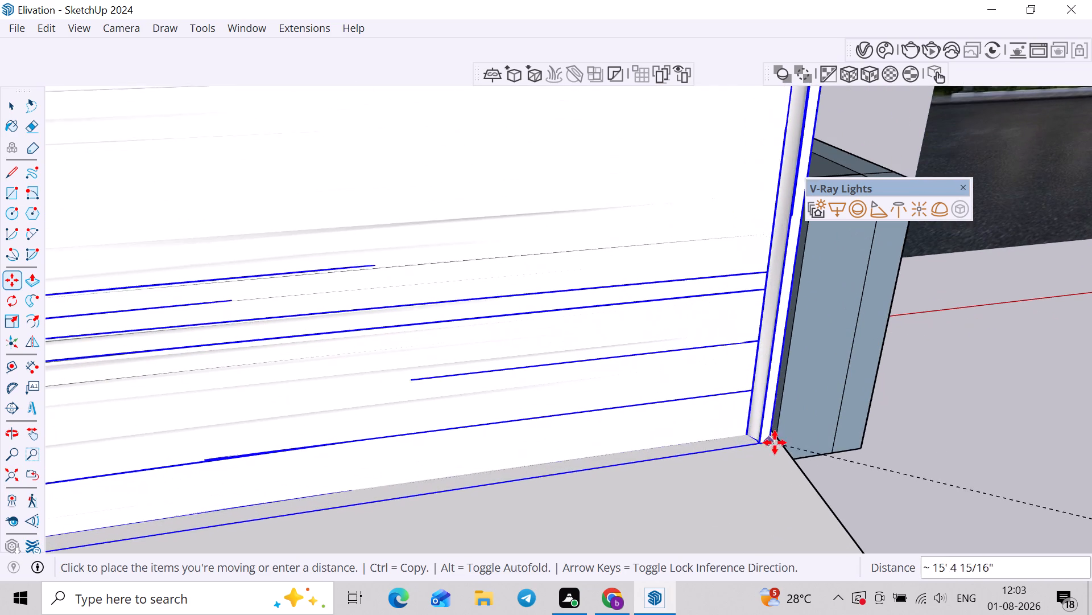
pyautogui.click(764, 426)
# Scale the gate's width by about 0.87 along the red axis so it meets the end of the front boundary wall.
pyautogui.scroll(-7, 764, 426)
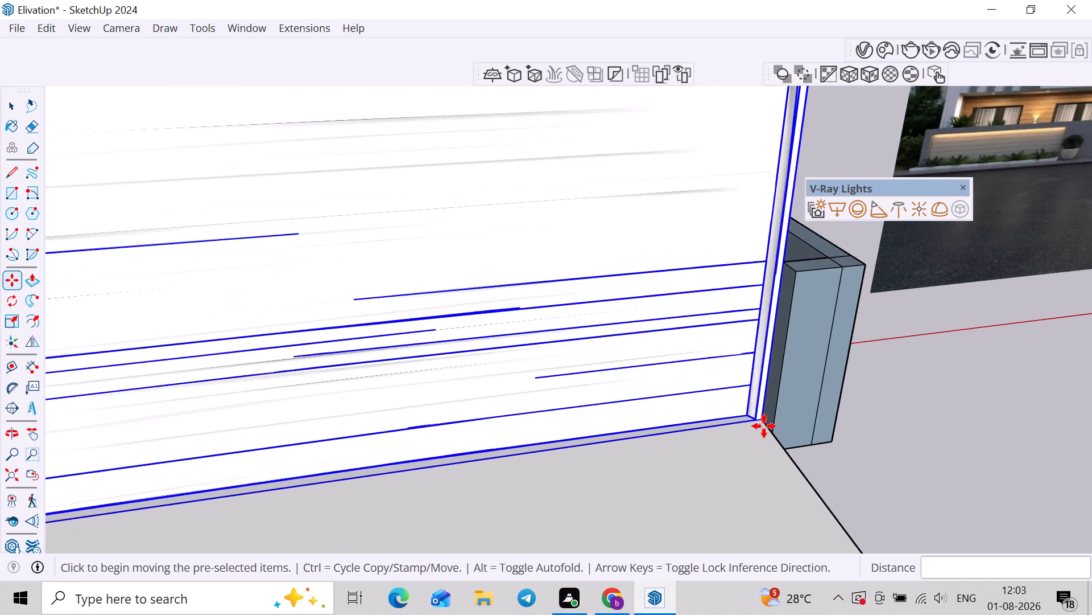
pyautogui.scroll(-6, 764, 426)
pyautogui.moveTo(677, 426); pyautogui.dragTo(596, 413, button='middle')
pyautogui.press('space')
pyautogui.click(588, 404)
pyautogui.press('s')
pyautogui.moveTo(408, 376); pyautogui.dragTo(448, 373, button='middle')
pyautogui.scroll(3, 386, 363)
pyautogui.press('k')
pyautogui.moveTo(410, 352); pyautogui.dragTo(536, 381, button='middle')
pyautogui.scroll(6, 444, 409)
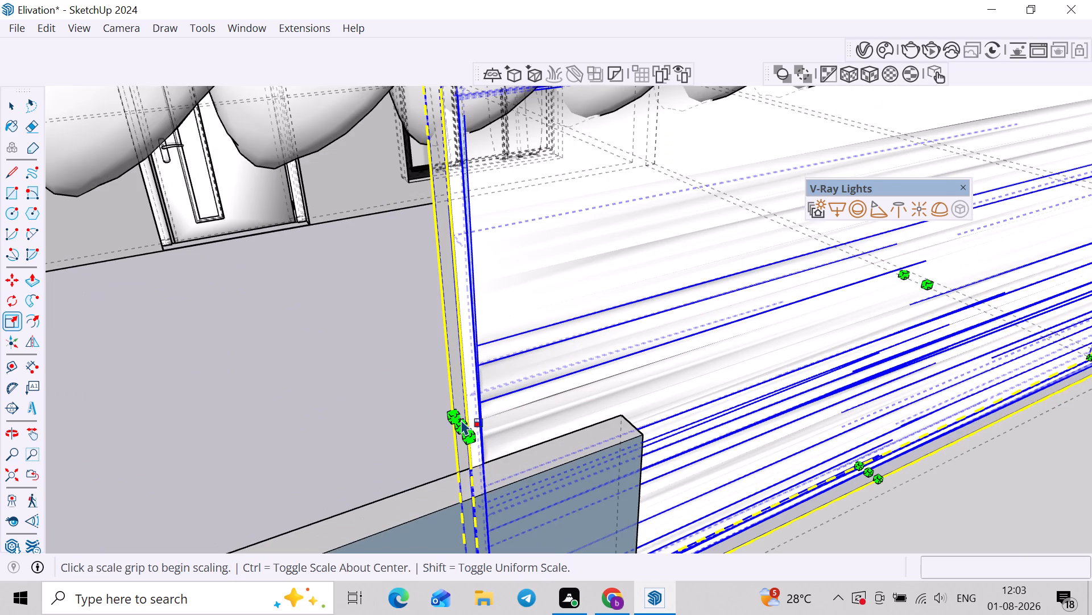
pyautogui.click(456, 425)
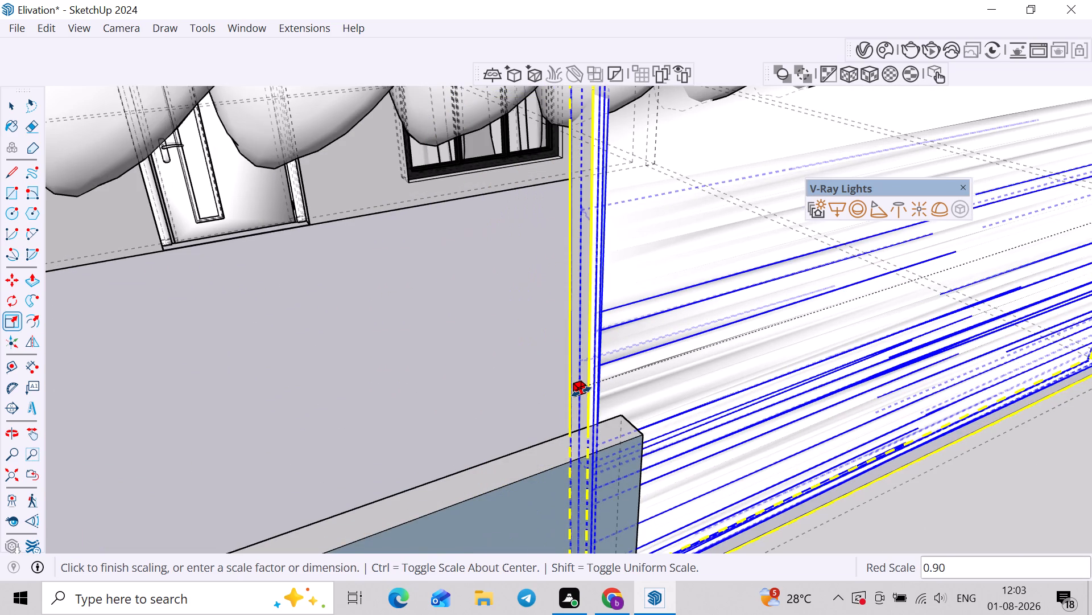
pyautogui.press('k')
pyautogui.moveTo(634, 415); pyautogui.dragTo(369, 394, button='middle')
pyautogui.scroll(2, 614, 468)
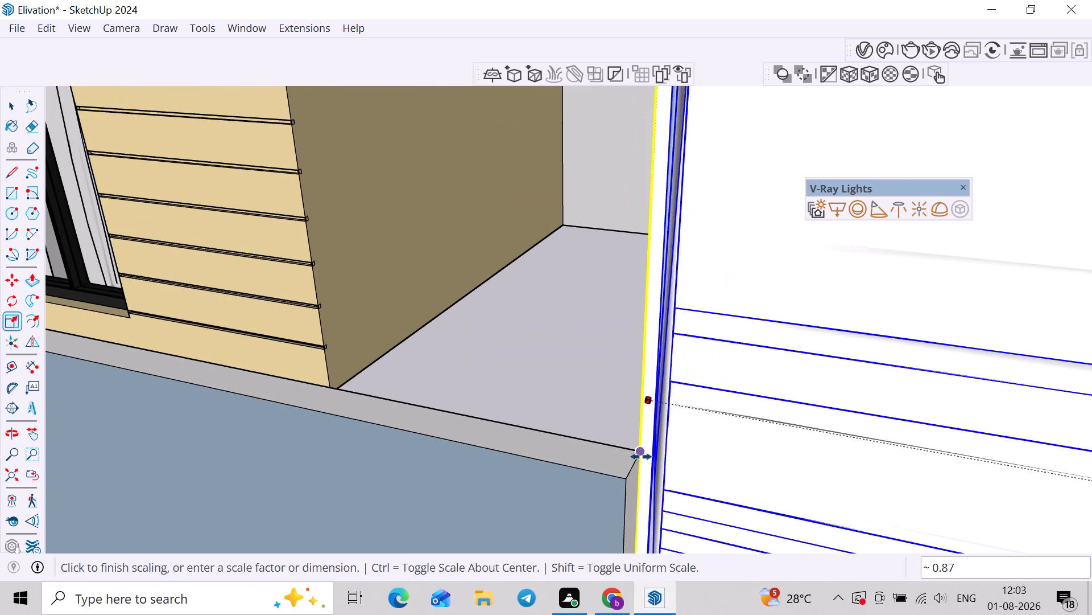
pyautogui.click(641, 457)
# Scale the gate's height by about 0.46 along the blue axis to match the top of the boundary wall.
pyautogui.scroll(-13, 643, 441)
pyautogui.moveTo(748, 418); pyautogui.dragTo(796, 351, button='middle')
pyautogui.keyDown('shift'); pyautogui.moveTo(726, 345); pyautogui.dragTo(539, 359, button='middle'); pyautogui.keyUp('shift')
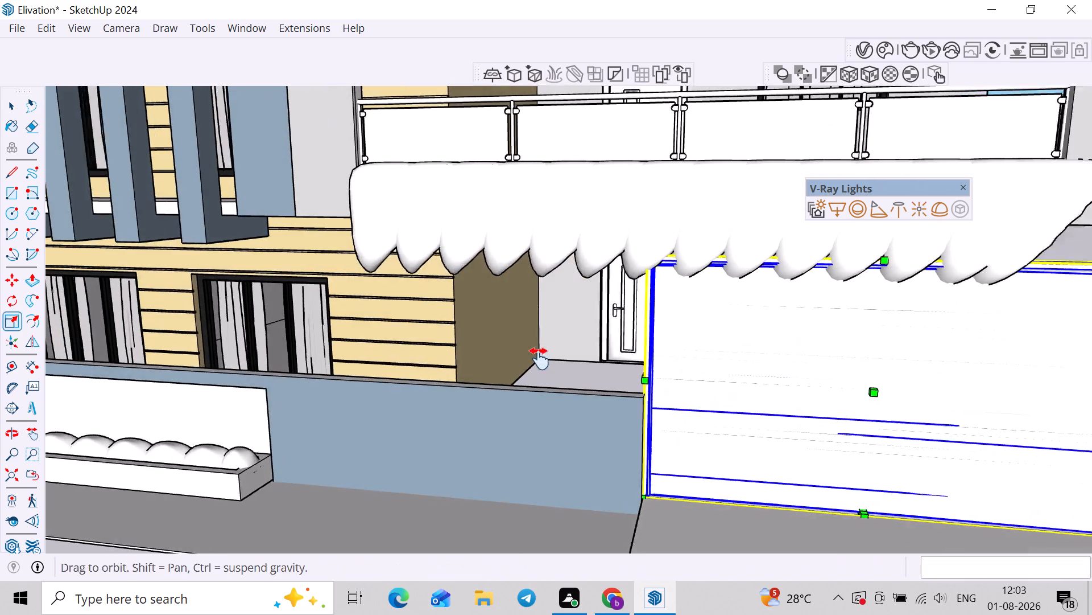
pyautogui.keyDown('shift'); pyautogui.moveTo(539, 359); pyautogui.dragTo(520, 366, button='middle'); pyautogui.keyUp('shift')
pyautogui.moveTo(680, 373); pyautogui.dragTo(692, 282, button='middle')
pyautogui.scroll(8, 706, 255)
pyautogui.press('k')
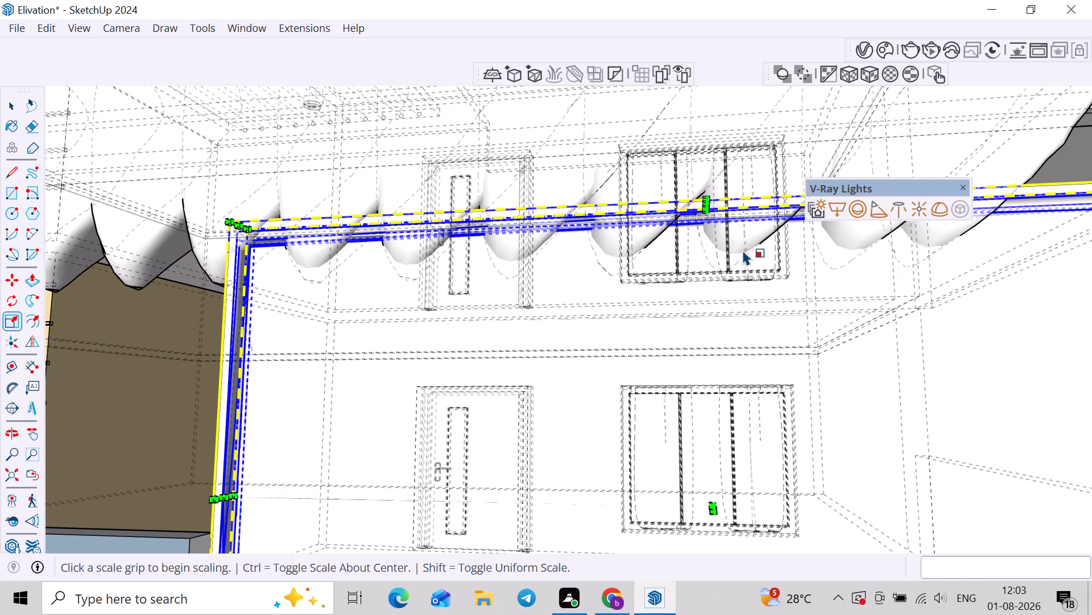
pyautogui.scroll(13, 718, 170)
pyautogui.click(710, 222)
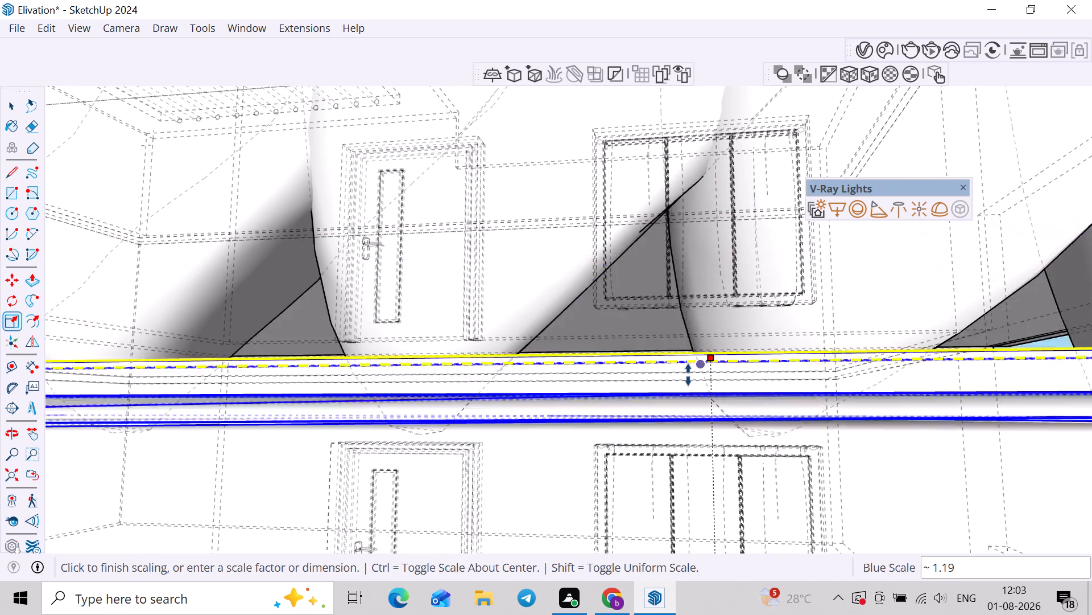
pyautogui.press('k')
pyautogui.scroll(-20, 688, 375)
pyautogui.scroll(-1, 688, 375)
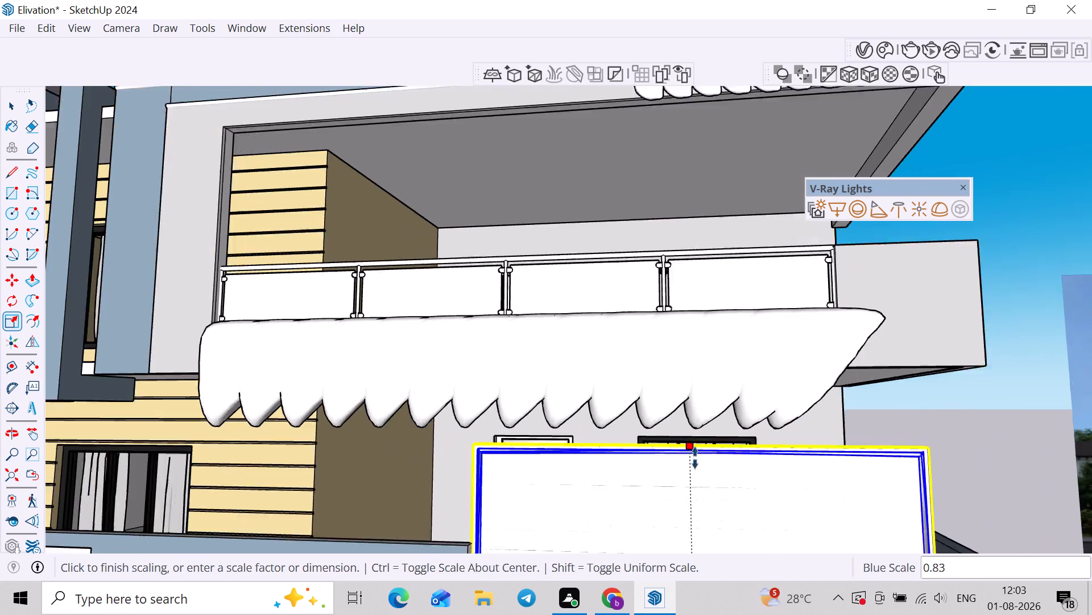
pyautogui.keyDown('shift'); pyautogui.moveTo(702, 471); pyautogui.dragTo(651, 283, button='middle'); pyautogui.keyUp('shift')
pyautogui.click(883, 338)
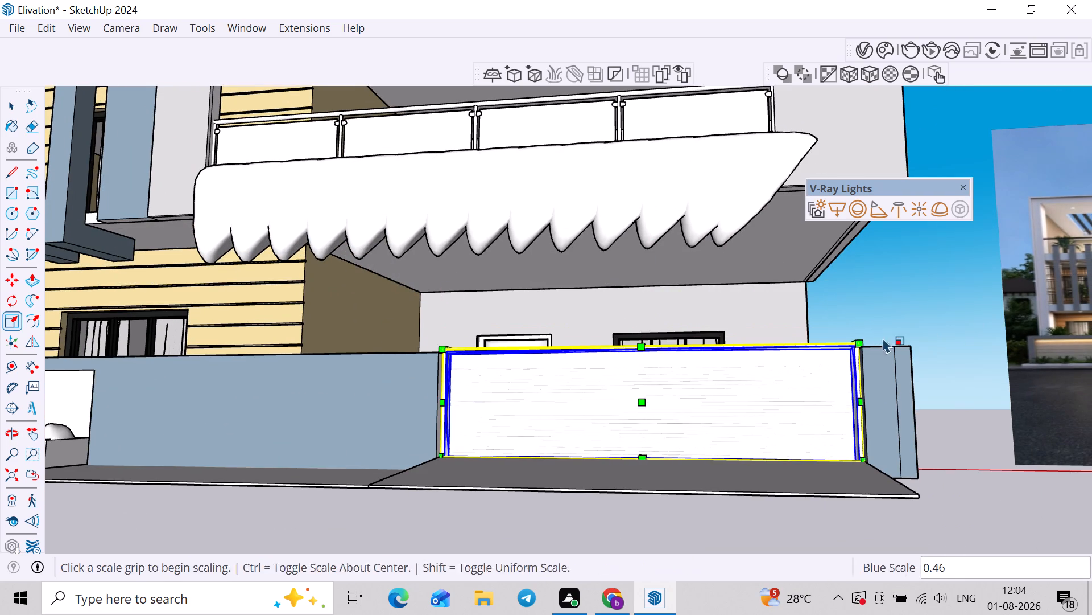
pyautogui.moveTo(854, 358); pyautogui.dragTo(896, 404, button='middle')
pyautogui.press('space')
pyautogui.scroll(-3, 854, 353)
pyautogui.click(888, 317)
# Run an interactive V-Ray render to check the fitted gate in the driveway opening, then stop and close it.
pyautogui.moveTo(834, 389); pyautogui.dragTo(861, 426, button='middle')
pyautogui.scroll(3, 812, 409)
pyautogui.keyDown('shift'); pyautogui.moveTo(847, 396); pyautogui.dragTo(731, 382, button='middle'); pyautogui.keyUp('shift')
pyautogui.scroll(-3, 751, 337)
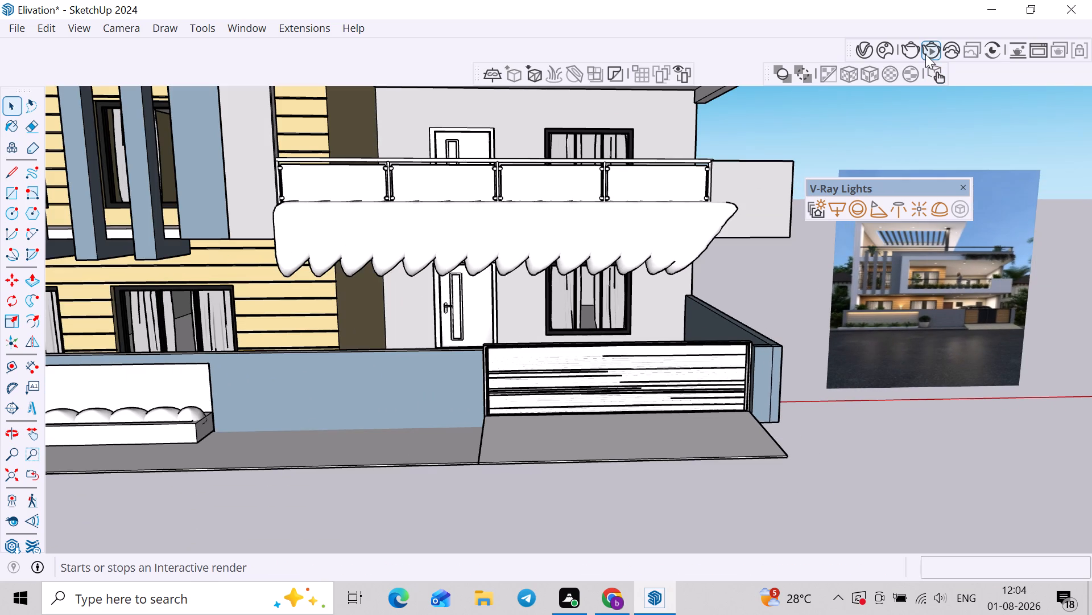
pyautogui.click(924, 51)
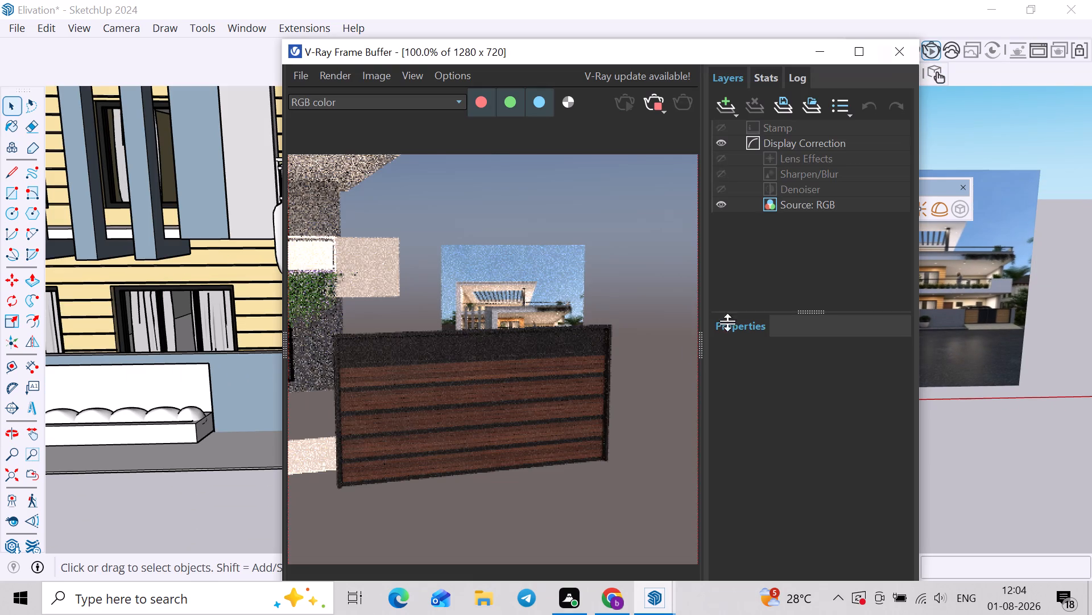
pyautogui.scroll(-2, 582, 385)
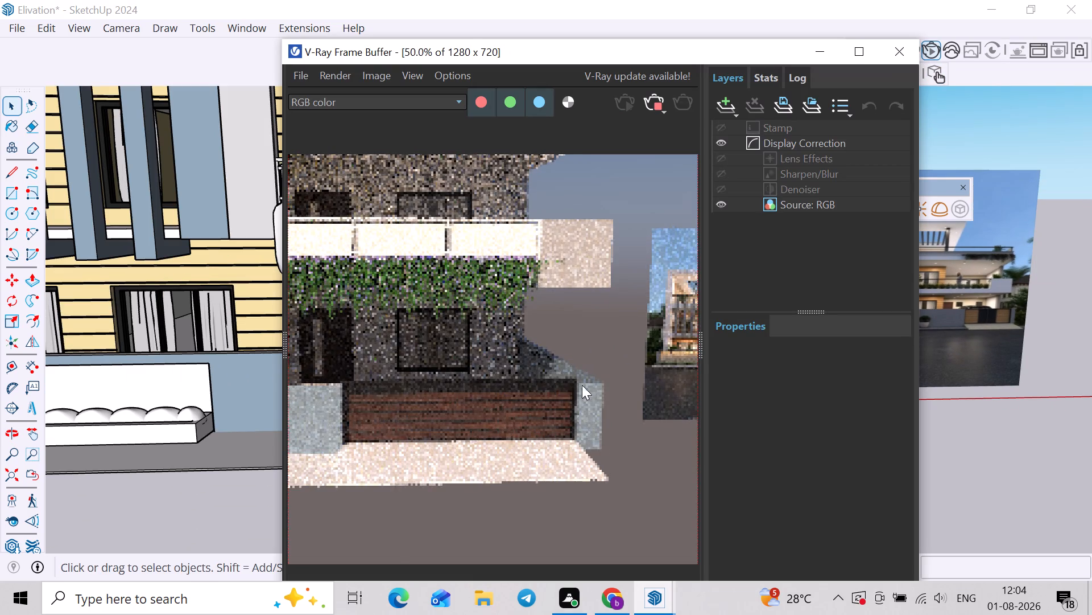
pyautogui.scroll(2, 548, 386)
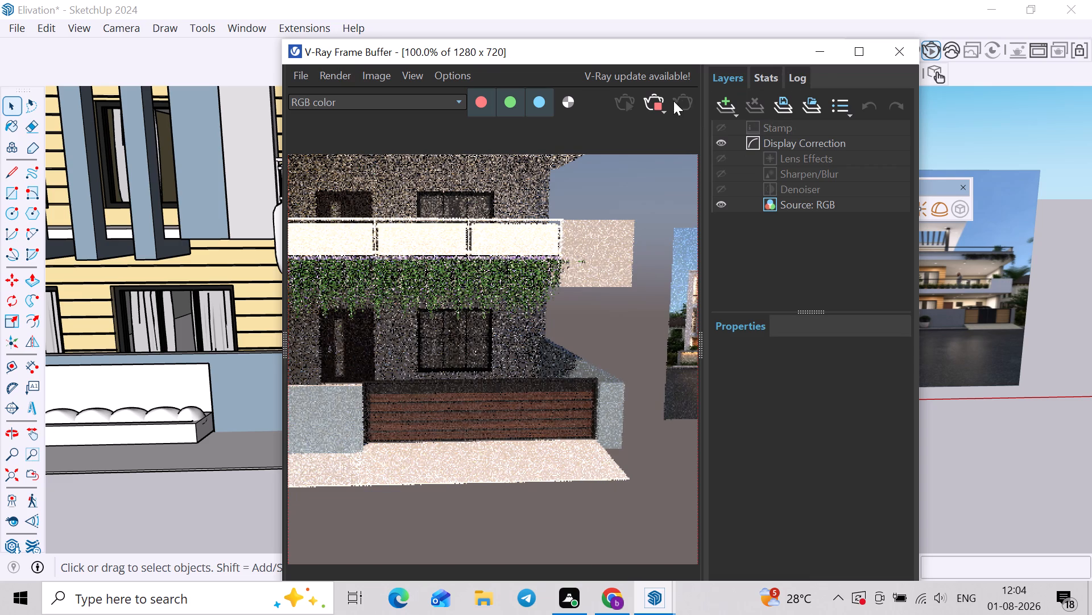
pyautogui.click(661, 105)
pyautogui.click(910, 52)
# Frame the whole front elevation with the reference photo beside it and switch the camera to Two-Point Perspective.
pyautogui.scroll(-3, 780, 233)
pyautogui.click(779, 235)
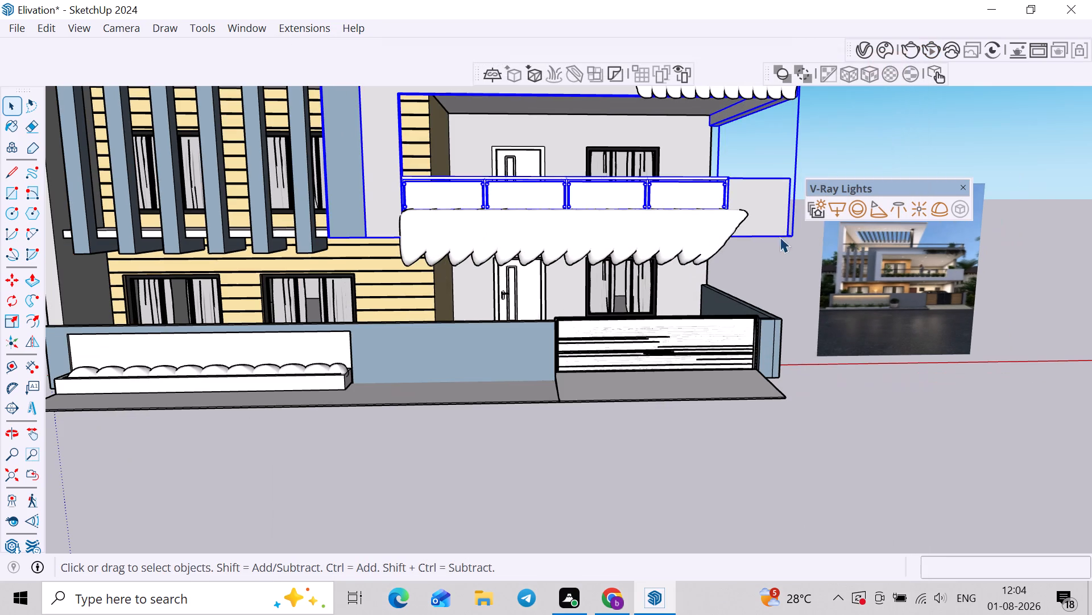
pyautogui.click(809, 376)
pyautogui.scroll(-2, 796, 409)
pyautogui.moveTo(755, 348); pyautogui.dragTo(801, 425, button='middle')
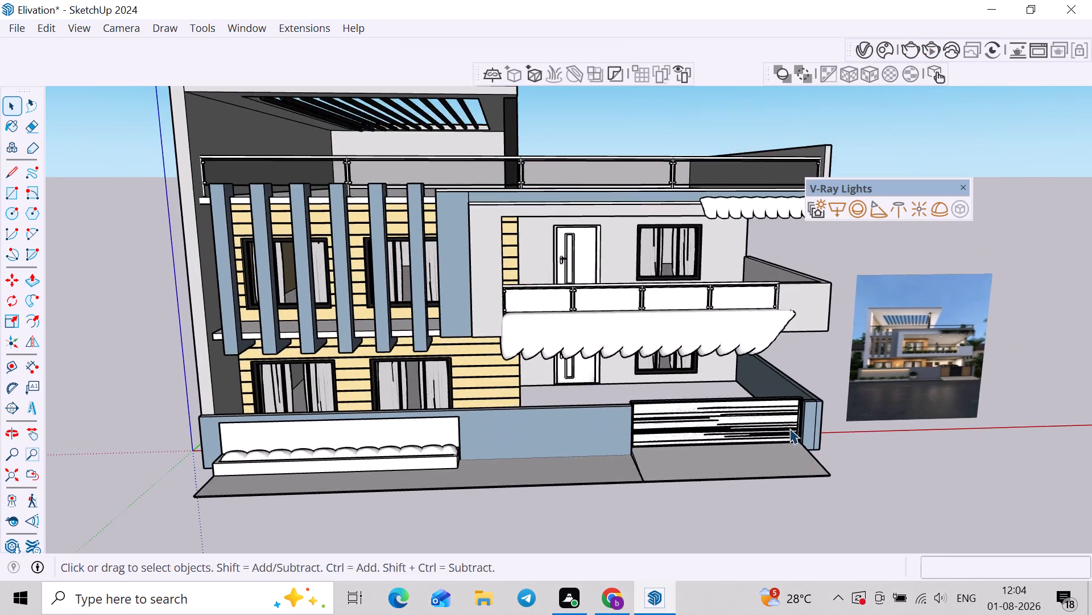
pyautogui.moveTo(780, 425); pyautogui.dragTo(750, 358, button='middle')
pyautogui.scroll(-2, 751, 357)
pyautogui.moveTo(735, 368); pyautogui.dragTo(746, 392, button='middle')
pyautogui.scroll(2, 719, 385)
pyautogui.moveTo(718, 385); pyautogui.dragTo(715, 372, button='middle')
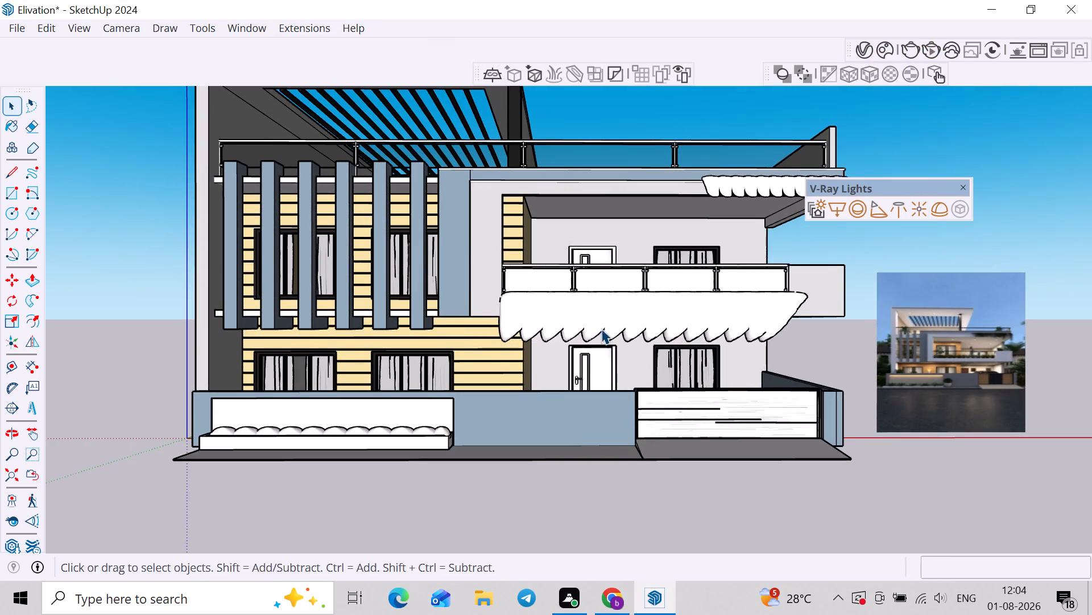
pyautogui.keyDown('shift'); pyautogui.moveTo(601, 329); pyautogui.dragTo(616, 363, button='middle'); pyautogui.keyUp('shift')
pyautogui.middleClick(621, 364)
pyautogui.click(68, 24)
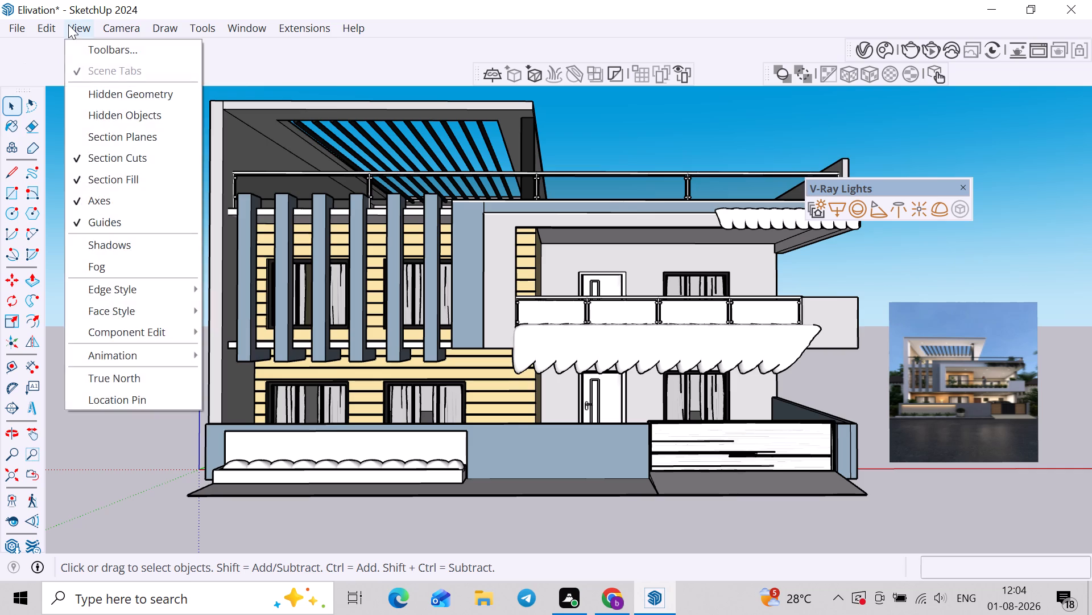
pyautogui.click(130, 154)
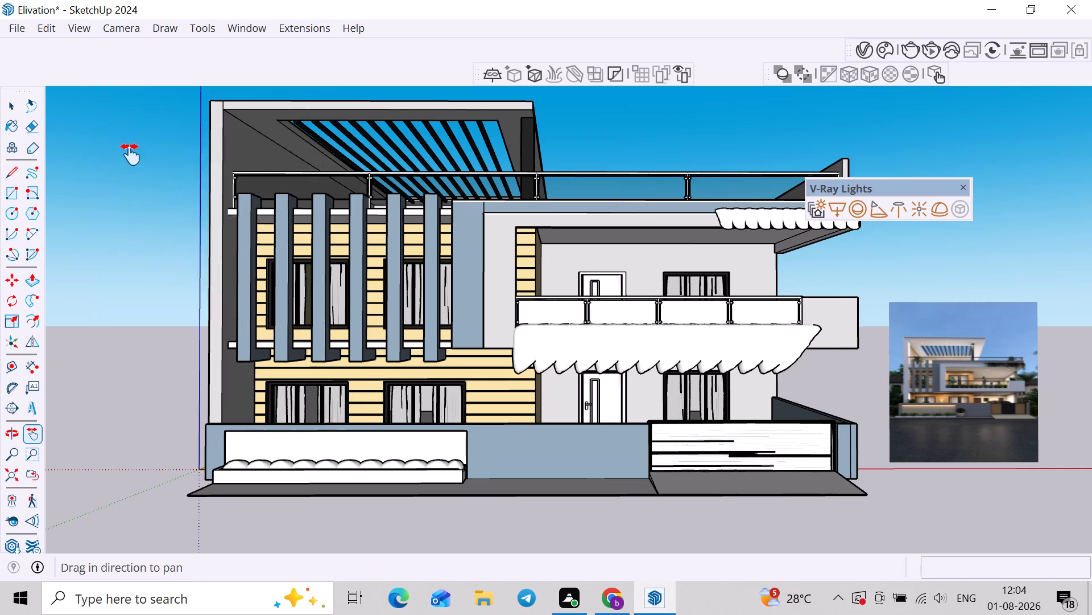
pyautogui.keyDown('shift'); pyautogui.moveTo(664, 313); pyautogui.dragTo(660, 325, button='middle'); pyautogui.keyUp('shift')
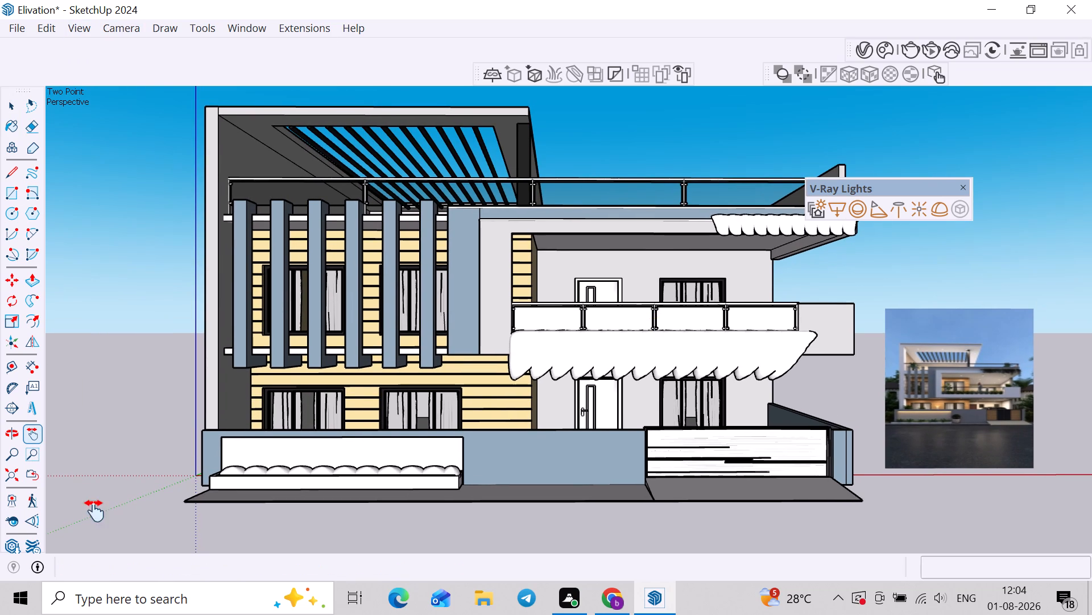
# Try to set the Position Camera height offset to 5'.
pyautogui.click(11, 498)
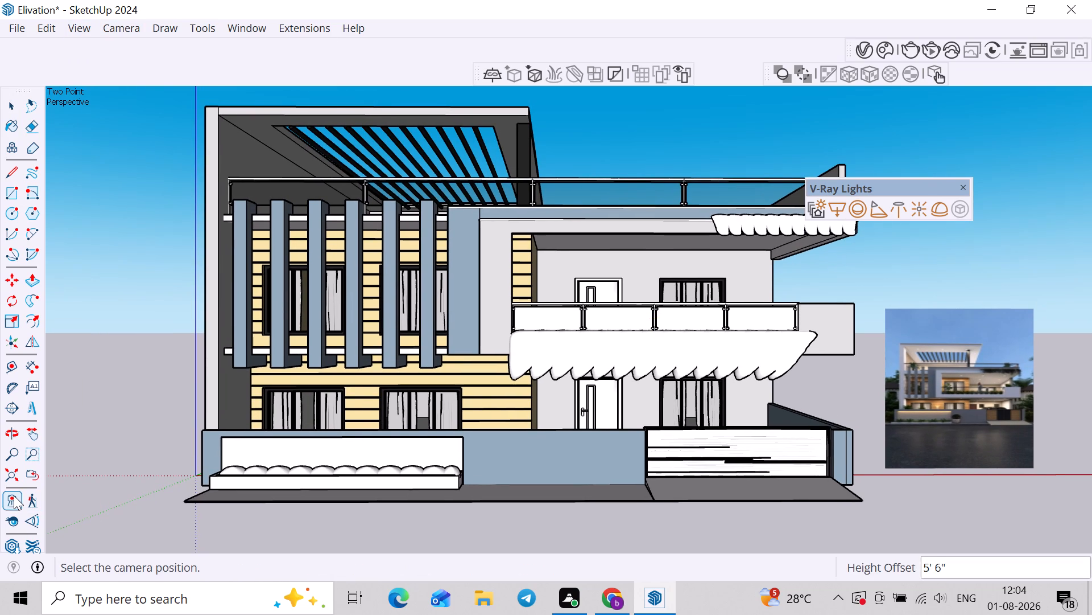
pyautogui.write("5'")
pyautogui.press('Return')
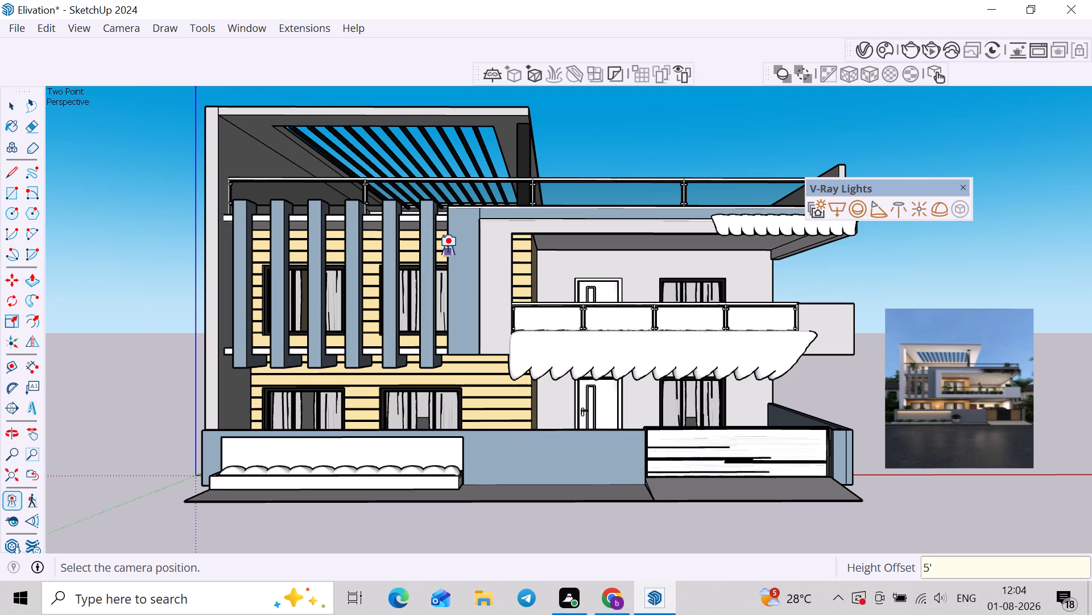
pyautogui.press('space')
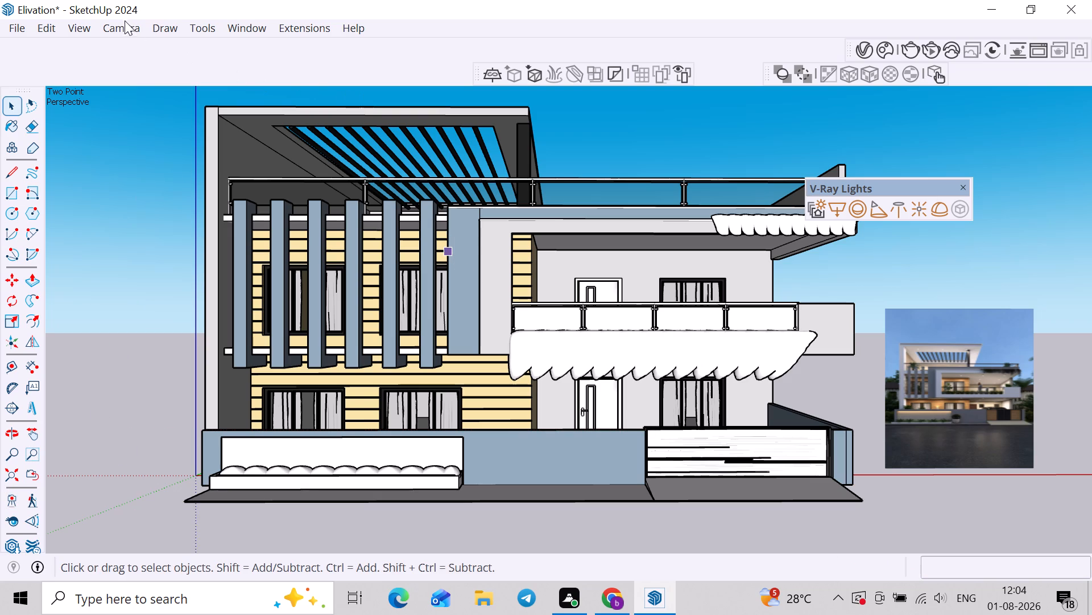
# Save the two-point front view of the house as a new scene.
pyautogui.click(94, 27)
pyautogui.click(77, 23)
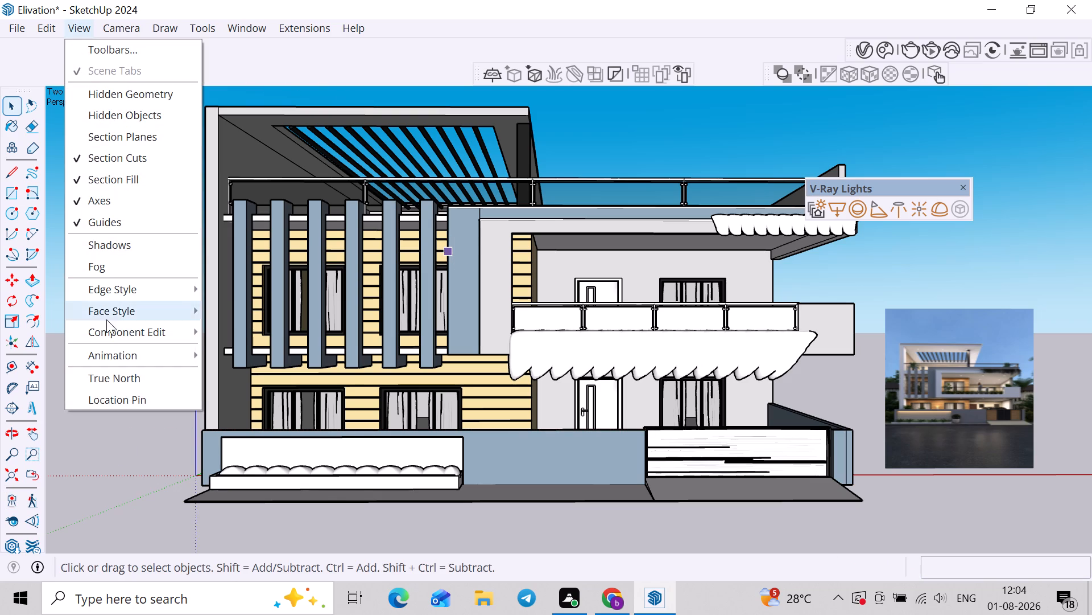
pyautogui.click(104, 347)
pyautogui.click(286, 348)
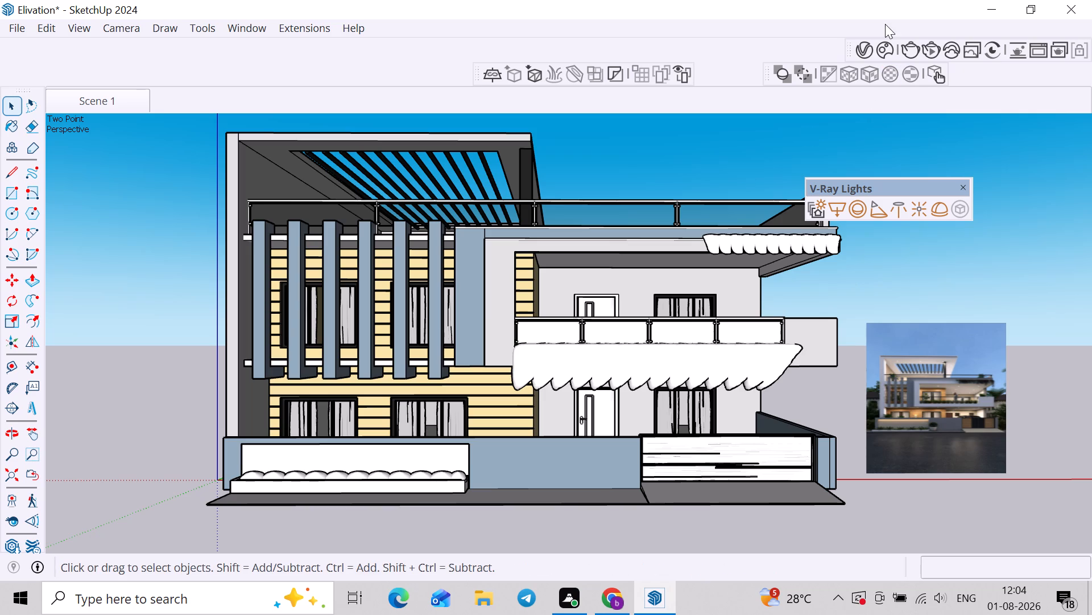
# Reopen the Chaos Cosmos browser and clear the gate search from the downloaded assets.
pyautogui.click(879, 59)
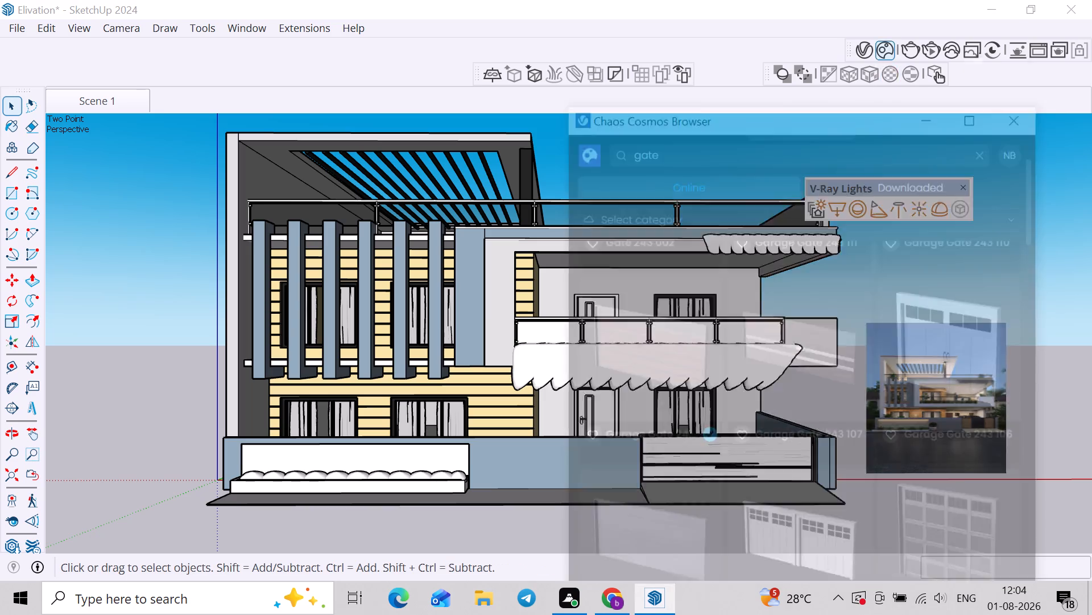
pyautogui.click(849, 83)
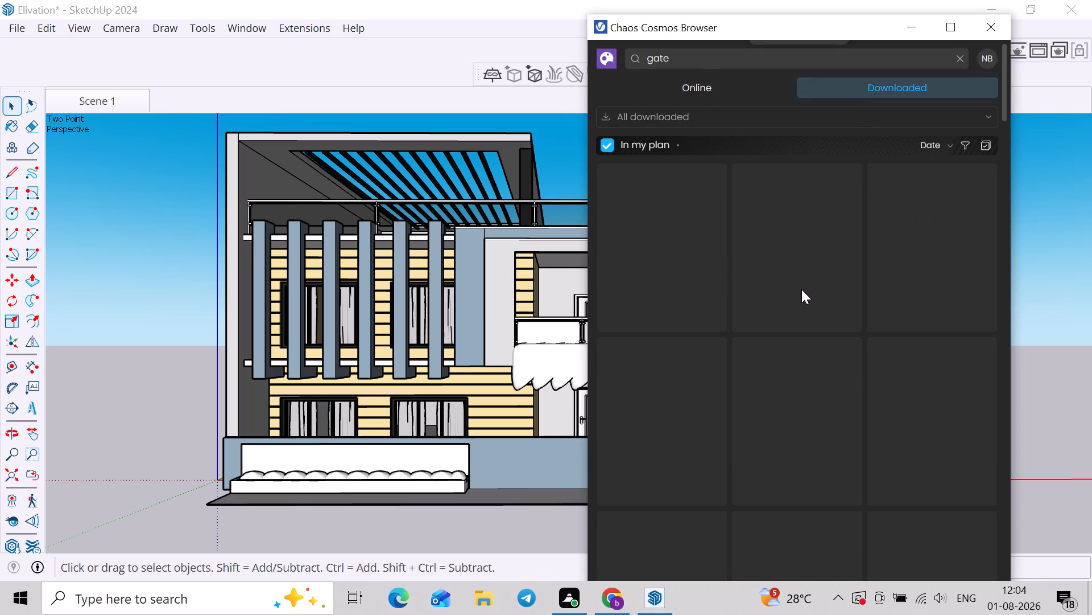
pyautogui.moveTo(696, 55); pyautogui.dragTo(626, 53)
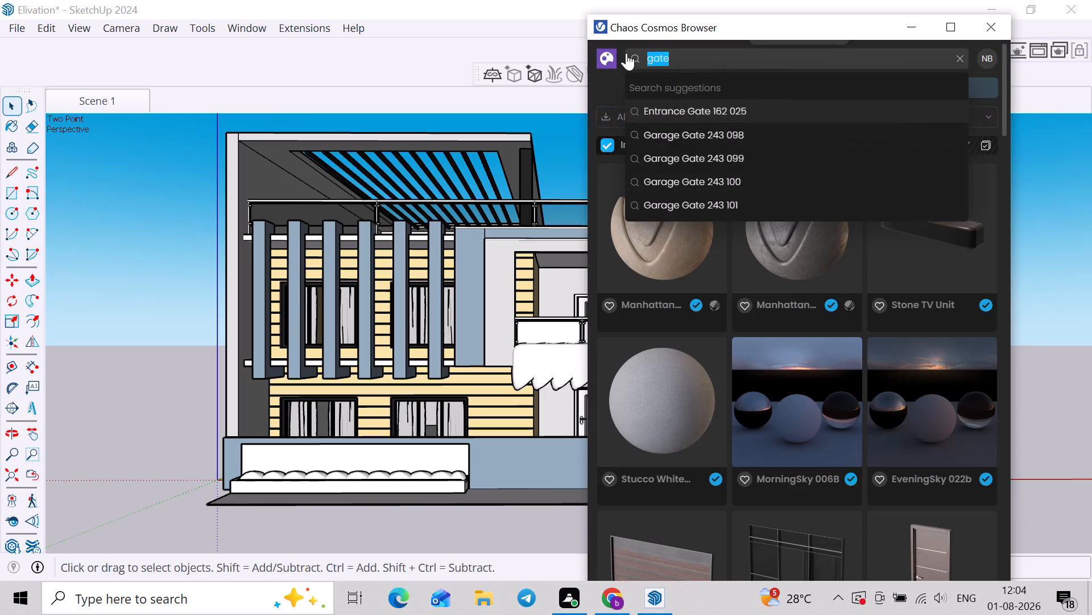
pyautogui.press('BackSpace')
pyautogui.press('Return')
pyautogui.click(733, 51)
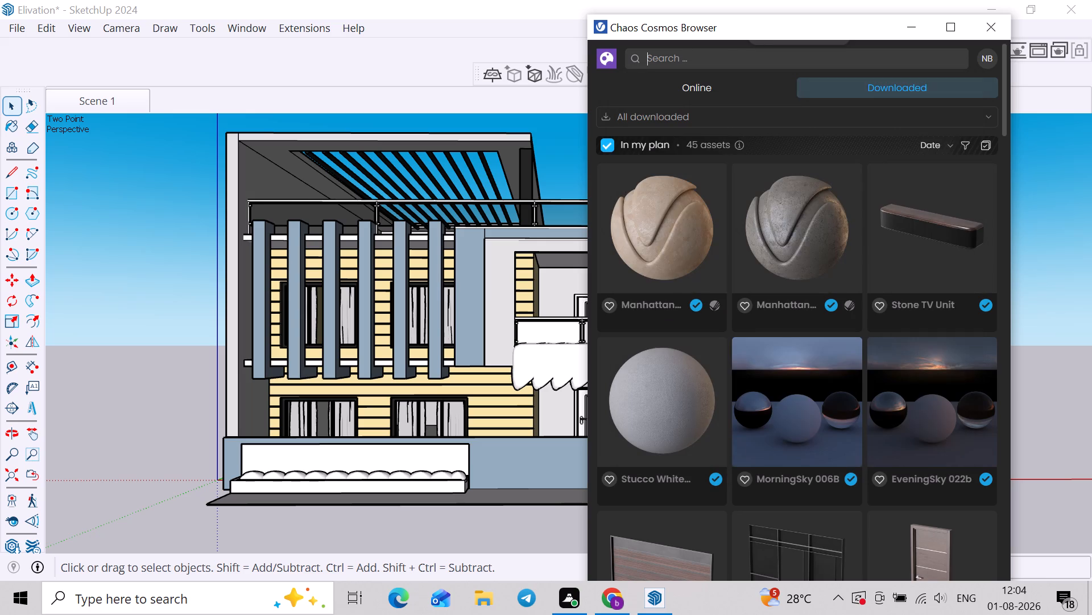
# Look through the full list of downloaded Cosmos assets for trees and plants.
pyautogui.scroll(-6, 858, 248)
pyautogui.scroll(-2, 771, 430)
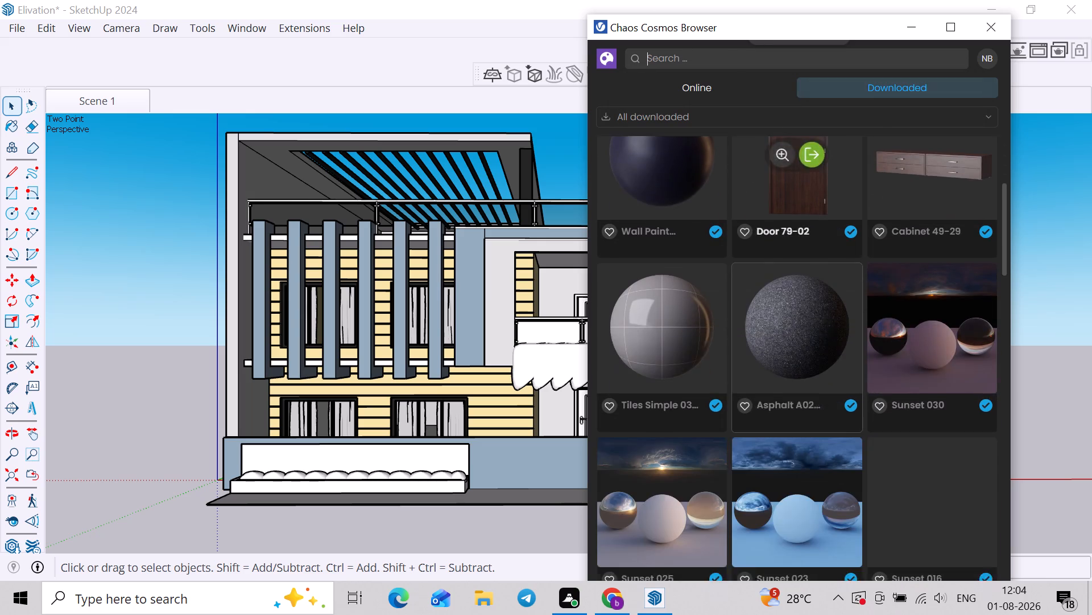
pyautogui.scroll(-16, 771, 430)
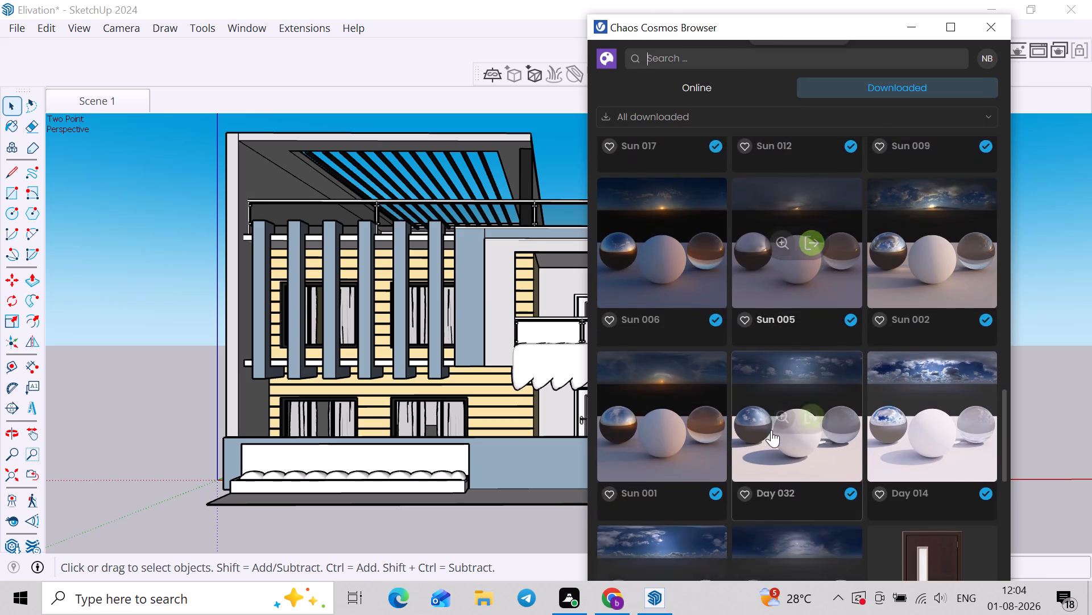
pyautogui.scroll(-14, 771, 430)
pyautogui.scroll(4, 861, 421)
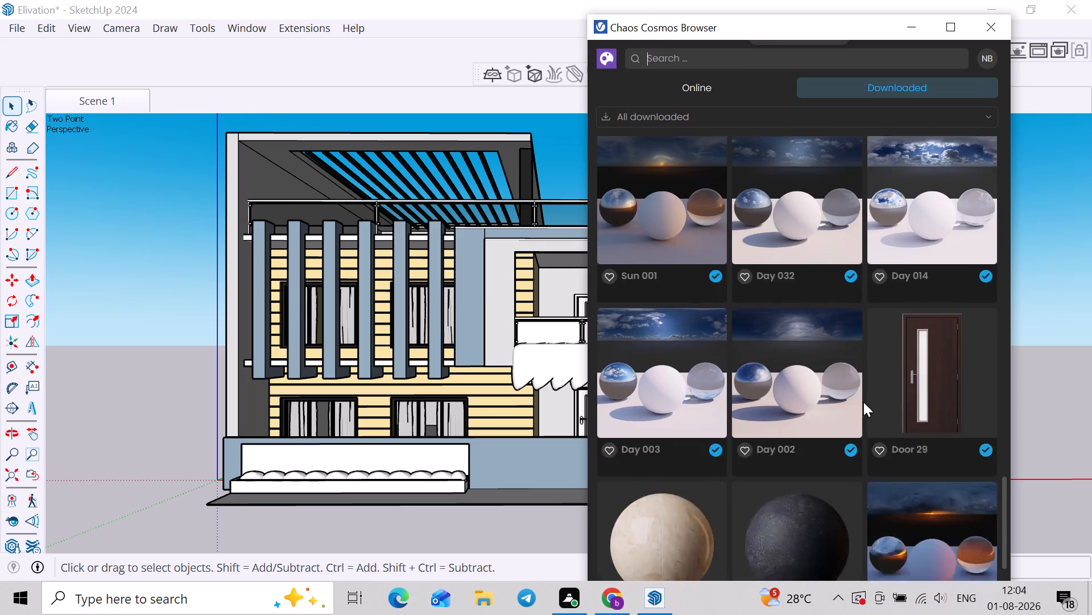
pyautogui.scroll(10, 863, 402)
pyautogui.scroll(20, 870, 372)
pyautogui.scroll(3, 870, 372)
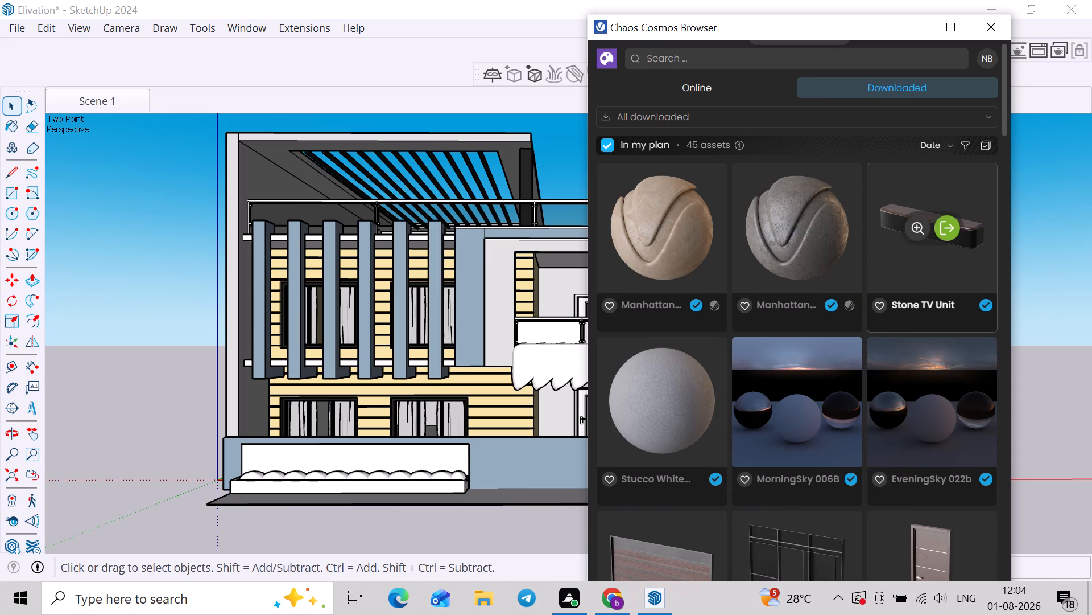
pyautogui.scroll(2, 877, 315)
# Filter the downloaded assets to 3D Models and browse to the trees and shrubs.
pyautogui.click(708, 113)
pyautogui.click(655, 140)
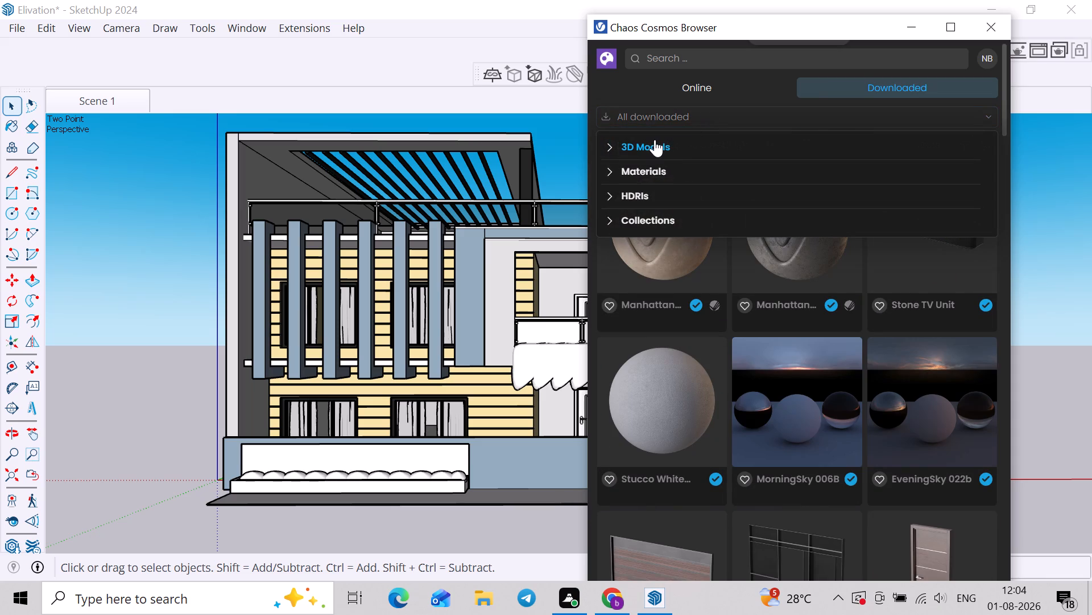
pyautogui.click(659, 138)
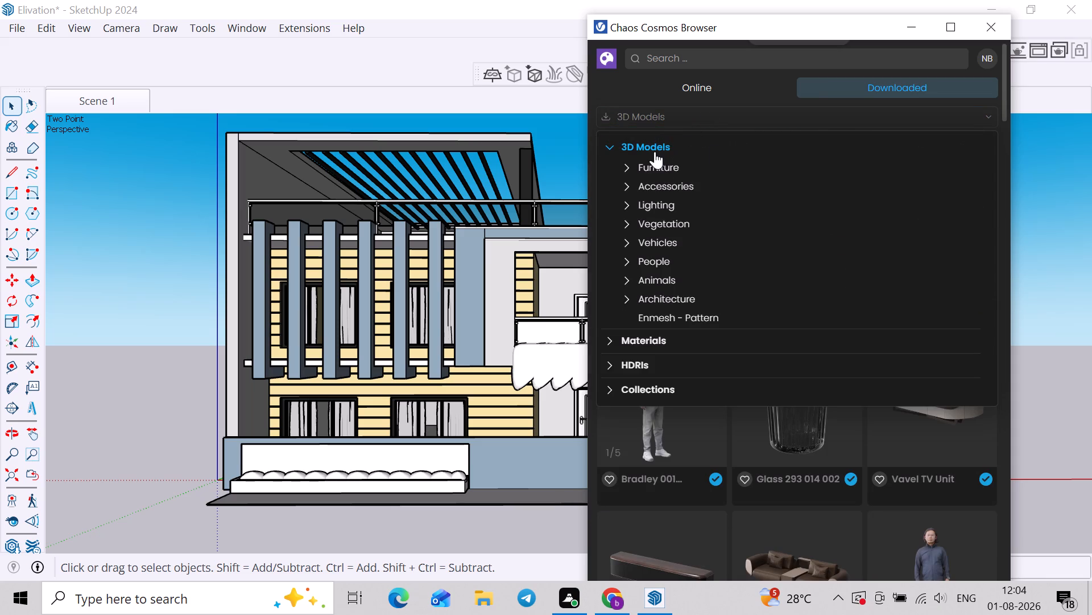
pyautogui.click(654, 150)
pyautogui.scroll(-4, 856, 485)
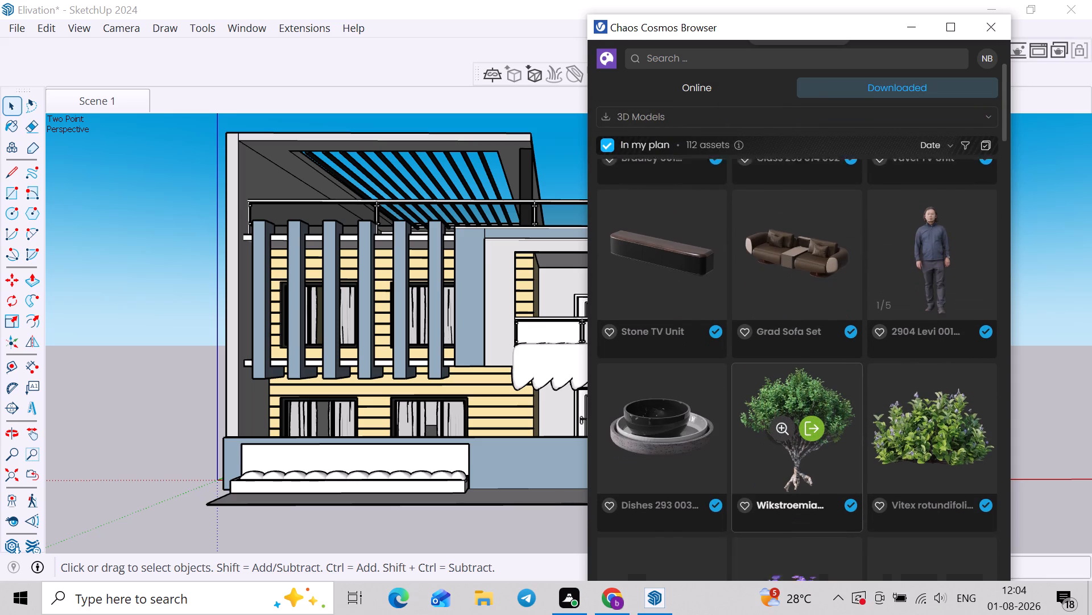
pyautogui.scroll(-2, 828, 431)
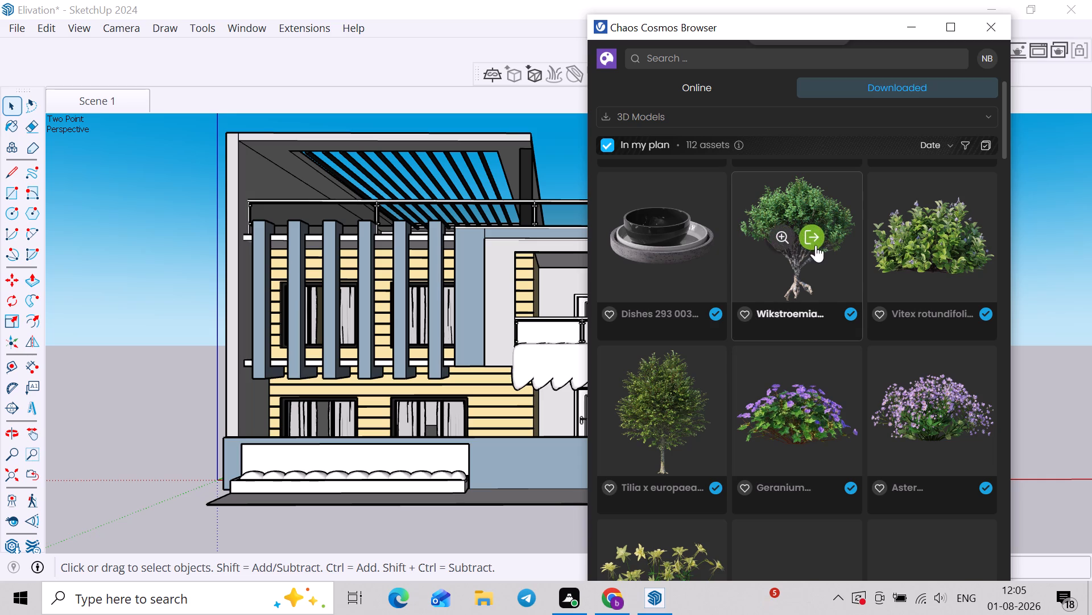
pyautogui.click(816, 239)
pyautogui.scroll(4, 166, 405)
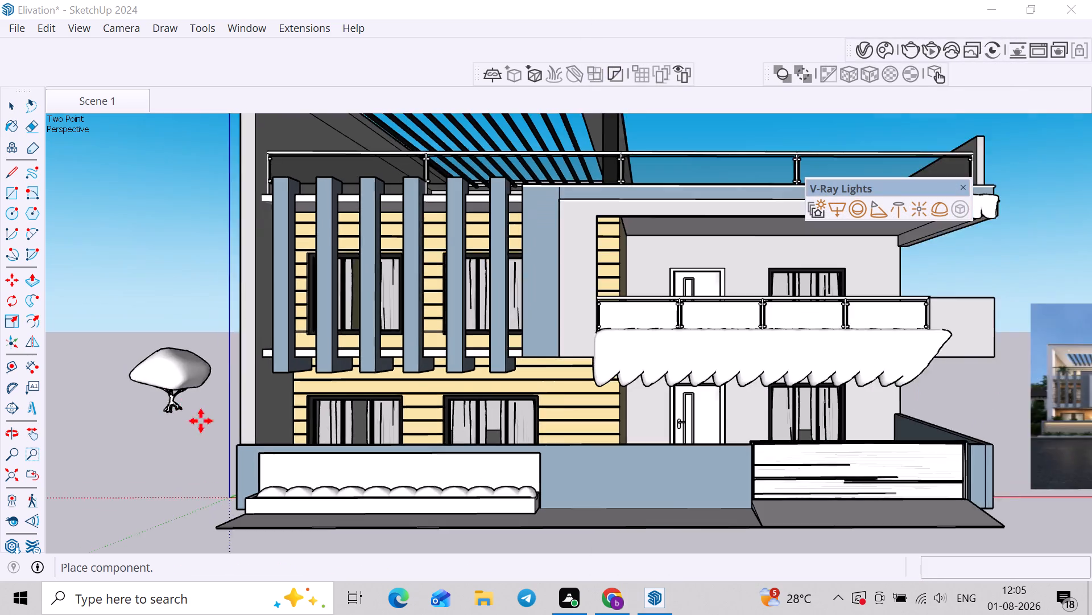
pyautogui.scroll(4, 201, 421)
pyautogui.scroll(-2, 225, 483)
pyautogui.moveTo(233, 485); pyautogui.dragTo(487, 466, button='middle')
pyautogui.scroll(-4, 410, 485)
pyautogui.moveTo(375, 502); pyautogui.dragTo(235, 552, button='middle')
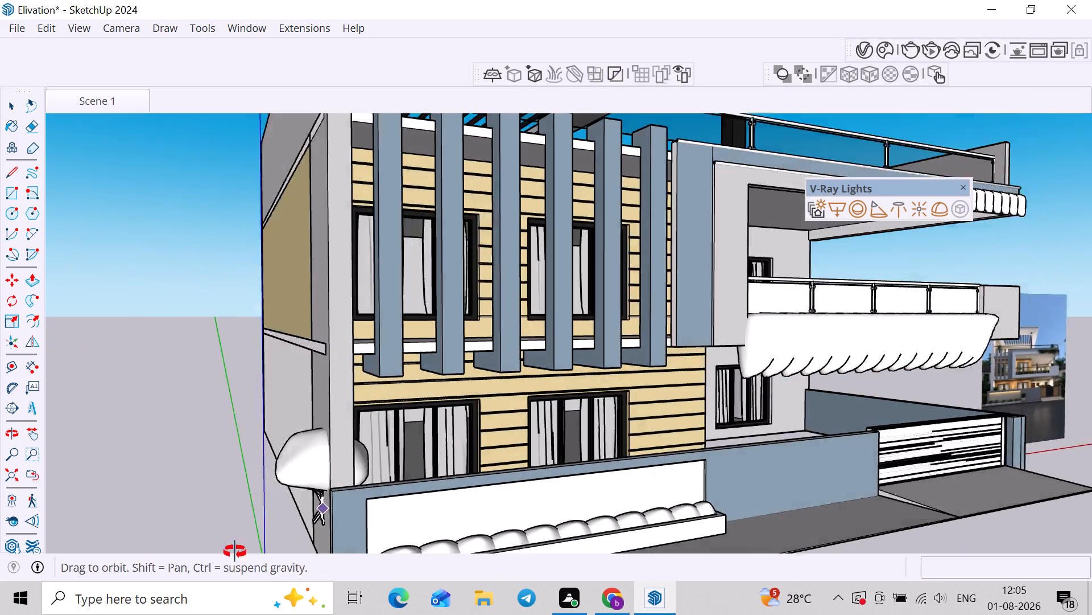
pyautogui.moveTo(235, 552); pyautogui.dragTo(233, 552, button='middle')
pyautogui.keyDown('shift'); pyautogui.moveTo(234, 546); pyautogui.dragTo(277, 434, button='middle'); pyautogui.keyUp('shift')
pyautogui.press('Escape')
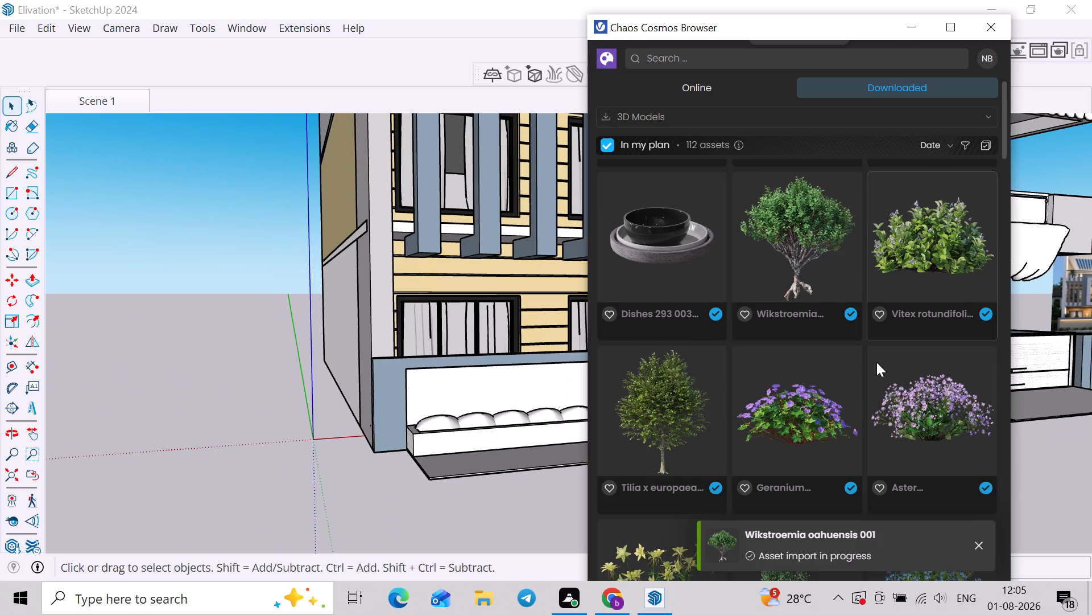
# Import the Tilia x europaea Pallida 002 tree and place it on the ground beside the louvred side of the house.
pyautogui.scroll(-2, 842, 386)
pyautogui.click(677, 240)
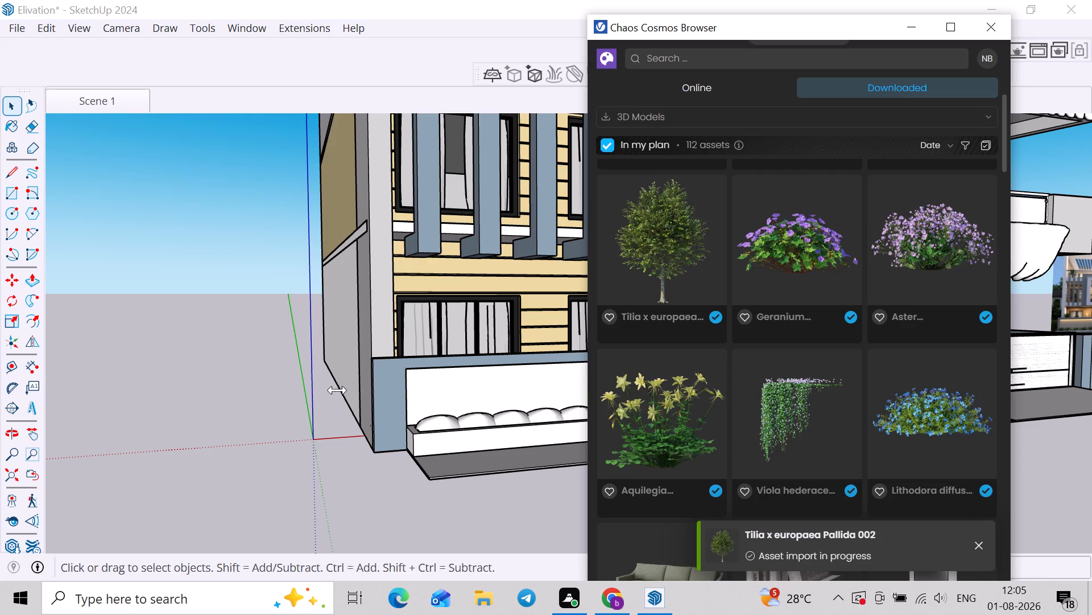
pyautogui.scroll(-7, 245, 397)
pyautogui.keyDown('shift'); pyautogui.moveTo(222, 420); pyautogui.dragTo(294, 407, button='middle'); pyautogui.keyUp('shift')
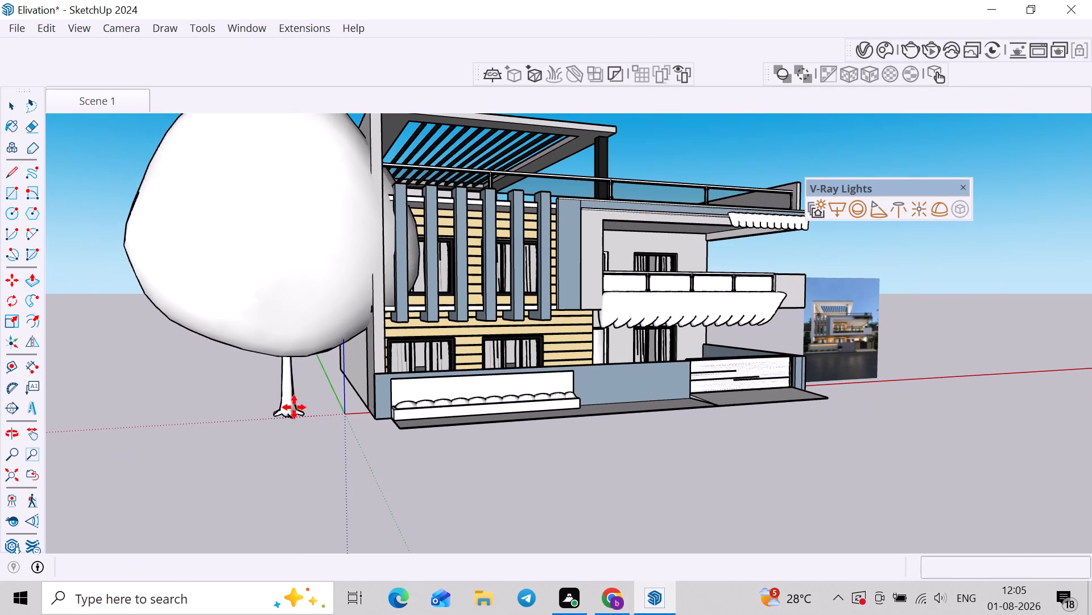
pyautogui.click(235, 410)
# Place four more Tilia trees, two behind the house and two along its gate side, and close the Cosmos browser.
pyautogui.moveTo(304, 413); pyautogui.dragTo(162, 428, button='middle')
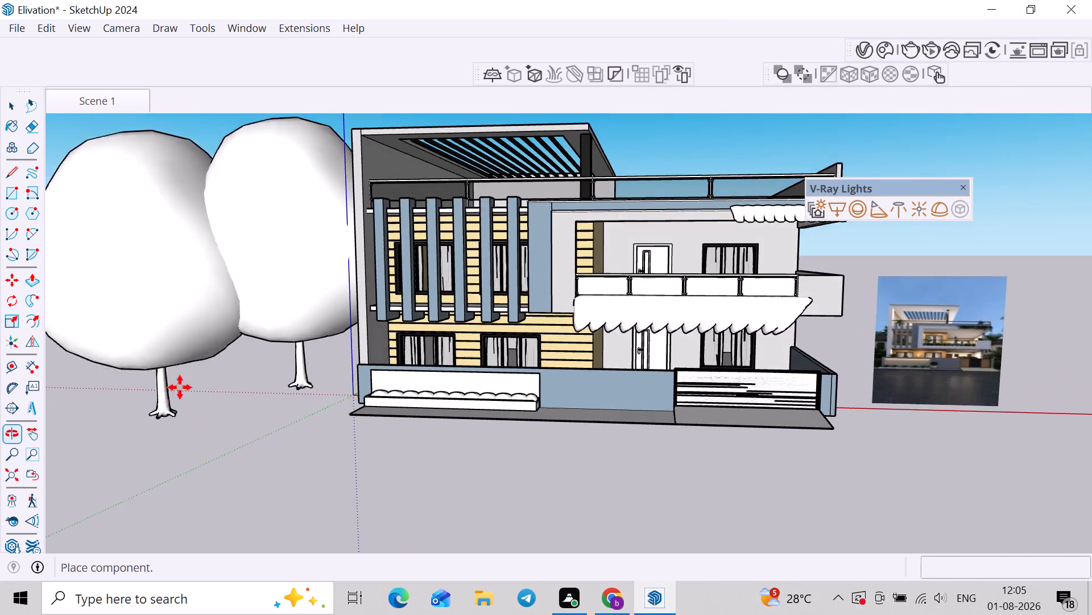
pyautogui.scroll(-3, 279, 325)
pyautogui.keyDown('shift'); pyautogui.moveTo(461, 294); pyautogui.dragTo(299, 526, button='middle'); pyautogui.keyUp('shift')
pyautogui.moveTo(522, 404); pyautogui.dragTo(297, 506, button='middle')
pyautogui.scroll(-1, 297, 502)
pyautogui.scroll(3, 844, 286)
pyautogui.click(622, 330)
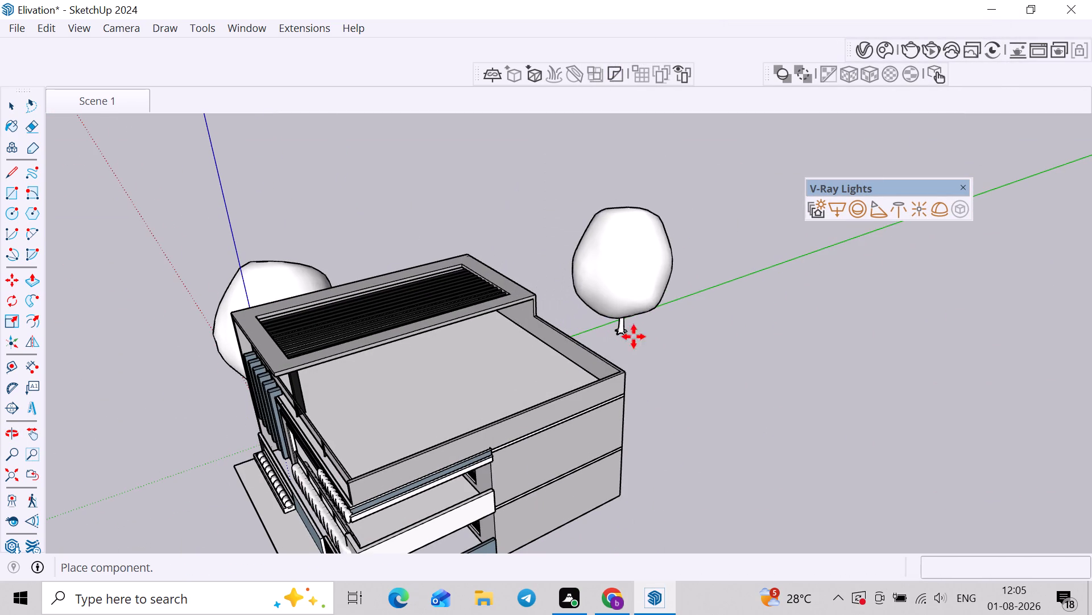
pyautogui.click(707, 404)
pyautogui.keyDown('shift'); pyautogui.moveTo(739, 442); pyautogui.dragTo(754, 288, button='middle'); pyautogui.keyUp('shift')
pyautogui.click(767, 371)
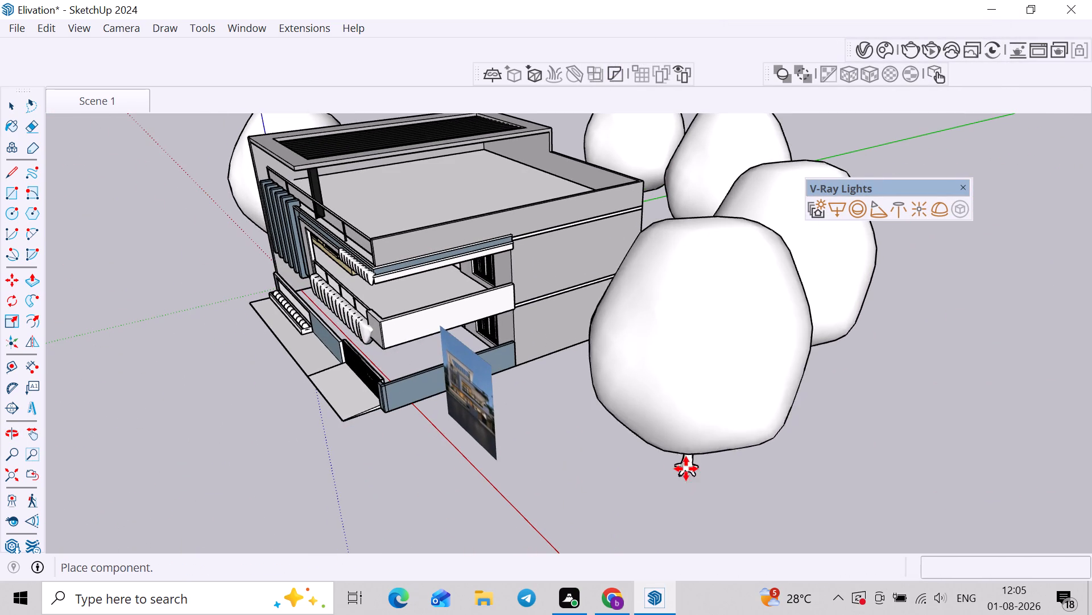
pyautogui.click(636, 476)
pyautogui.moveTo(644, 480); pyautogui.dragTo(866, 420, button='middle')
pyautogui.press('space')
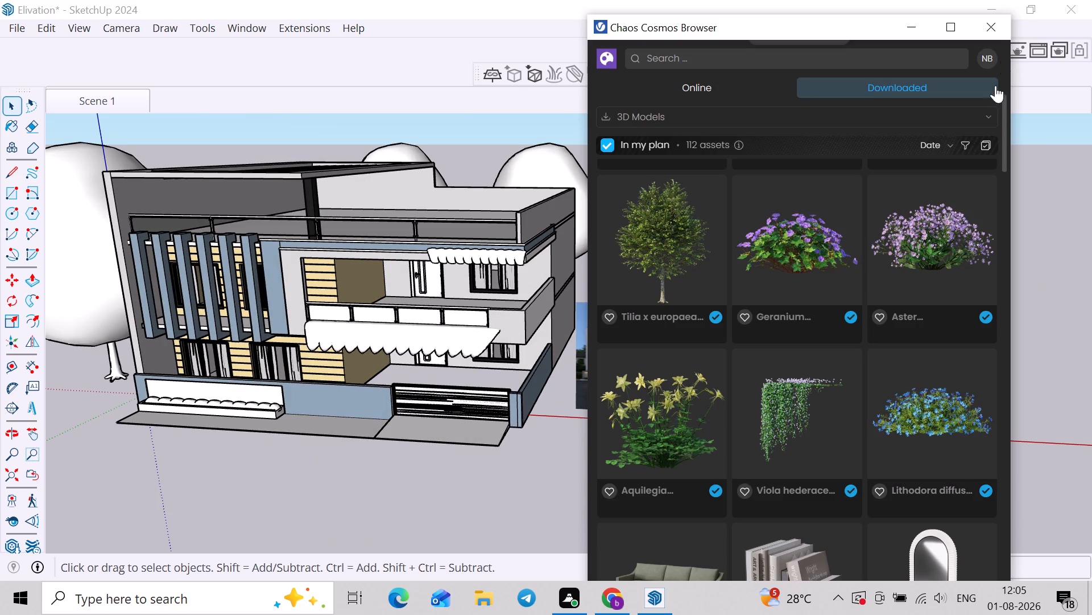
pyautogui.click(1007, 32)
# Scale up the two trees behind the house and the rear gate-side tree together, uniformly from a corner.
pyautogui.scroll(-3, 897, 280)
pyautogui.moveTo(864, 349); pyautogui.dragTo(912, 335, button='middle')
pyautogui.scroll(1, 598, 219)
pyautogui.keyDown('shift'); pyautogui.click(586, 197); pyautogui.keyUp('shift')
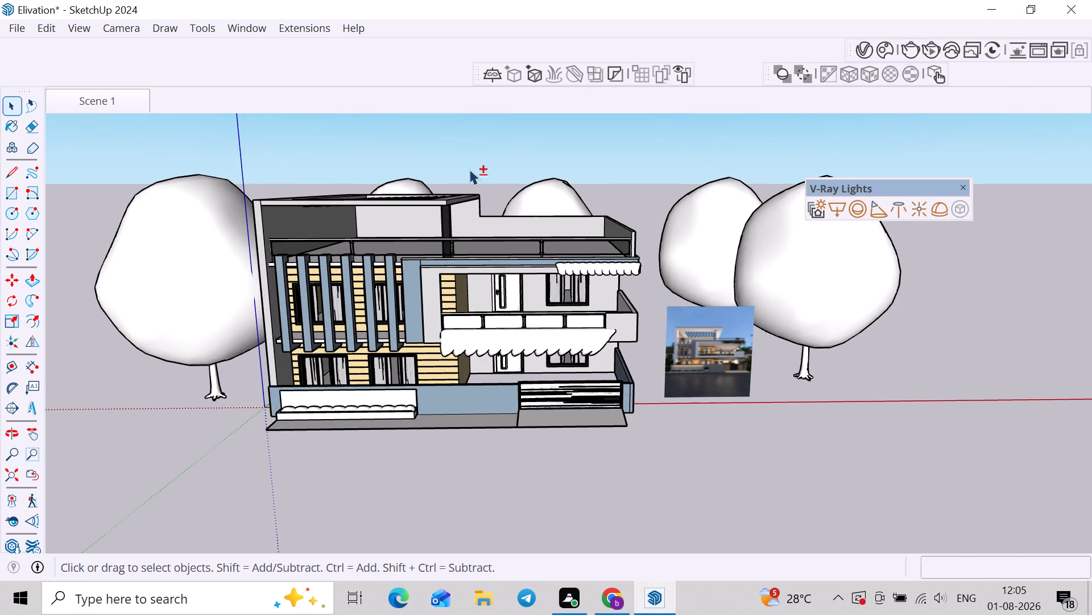
pyautogui.keyDown('shift'); pyautogui.click(390, 186); pyautogui.keyUp('shift')
pyautogui.keyDown('shift'); pyautogui.click(550, 186); pyautogui.keyUp('shift')
pyautogui.keyDown('shift'); pyautogui.scroll(-3, 601, 198); pyautogui.keyUp('shift')
pyautogui.keyDown('shift'); pyautogui.moveTo(646, 199); pyautogui.dragTo(626, 264, button='middle'); pyautogui.keyUp('shift')
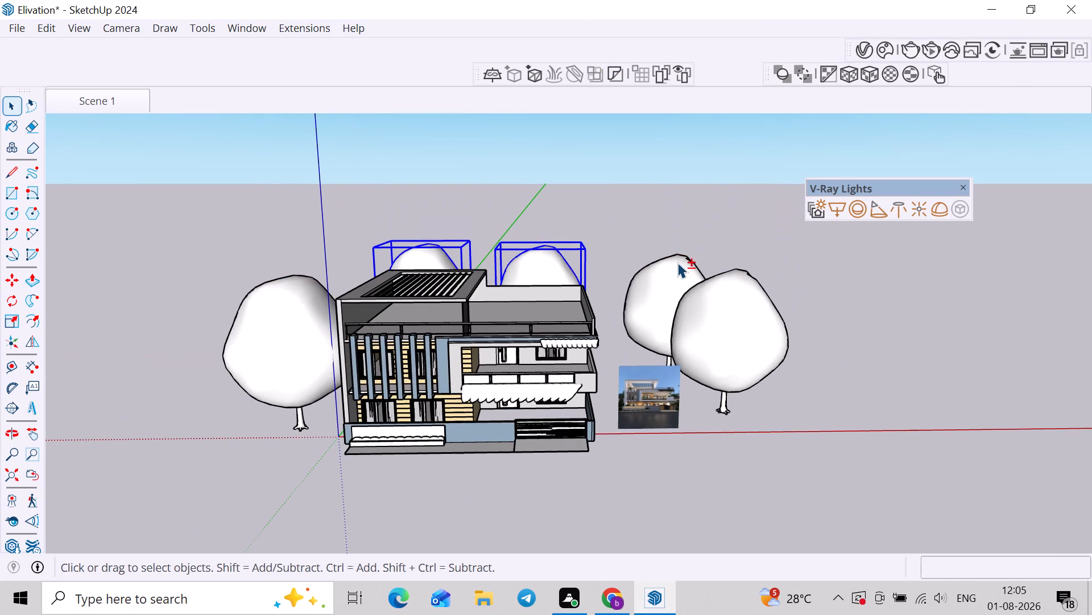
pyautogui.keyDown('shift'); pyautogui.click(677, 263); pyautogui.keyUp('shift')
pyautogui.press('s')
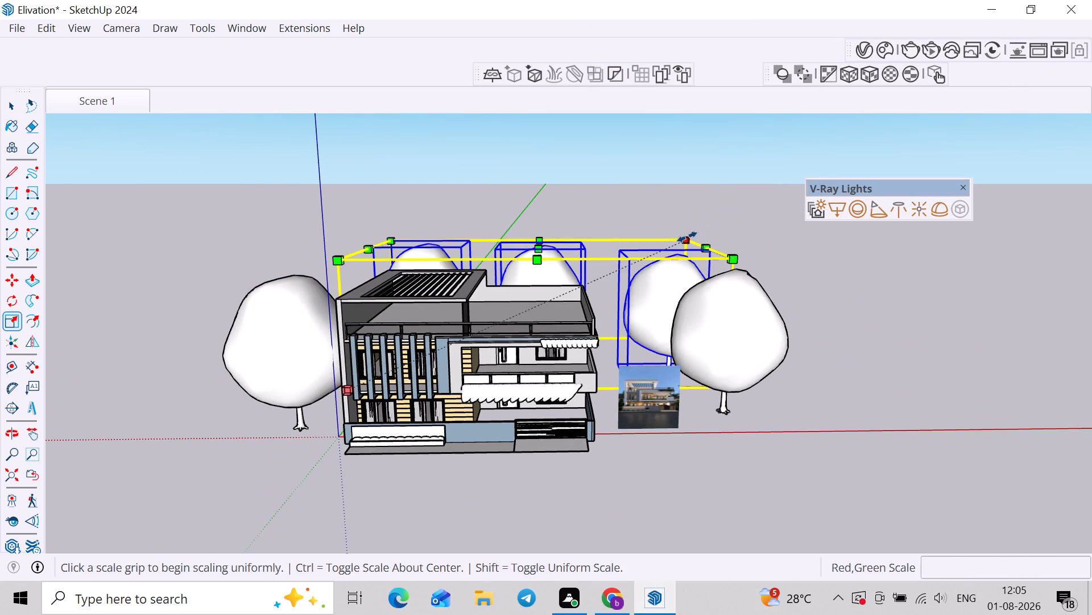
pyautogui.click(686, 238)
pyautogui.click(758, 155)
pyautogui.scroll(-4, 760, 157)
pyautogui.press('space')
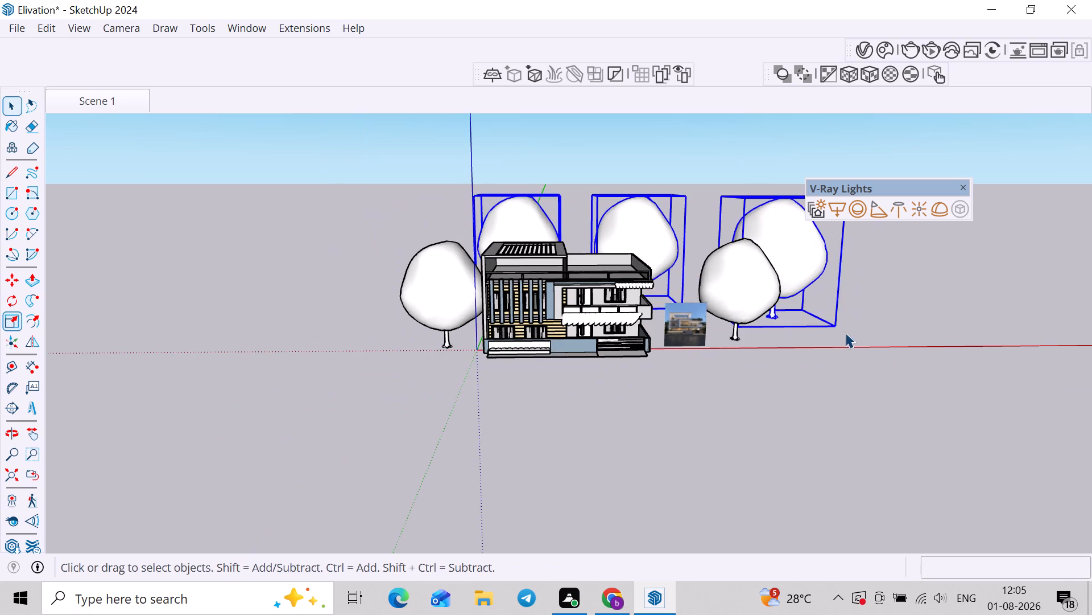
pyautogui.click(846, 333)
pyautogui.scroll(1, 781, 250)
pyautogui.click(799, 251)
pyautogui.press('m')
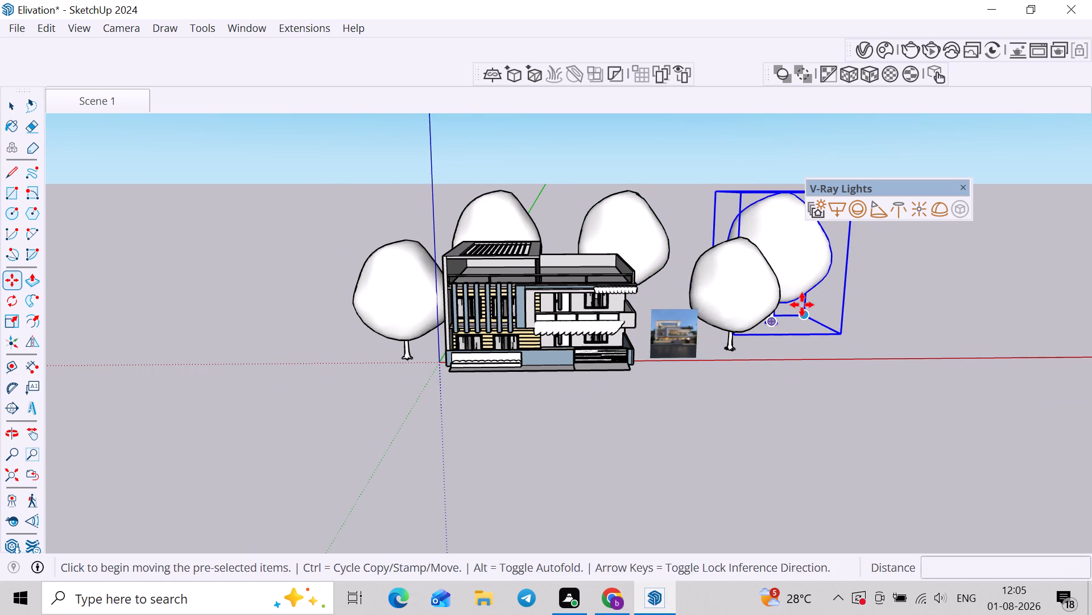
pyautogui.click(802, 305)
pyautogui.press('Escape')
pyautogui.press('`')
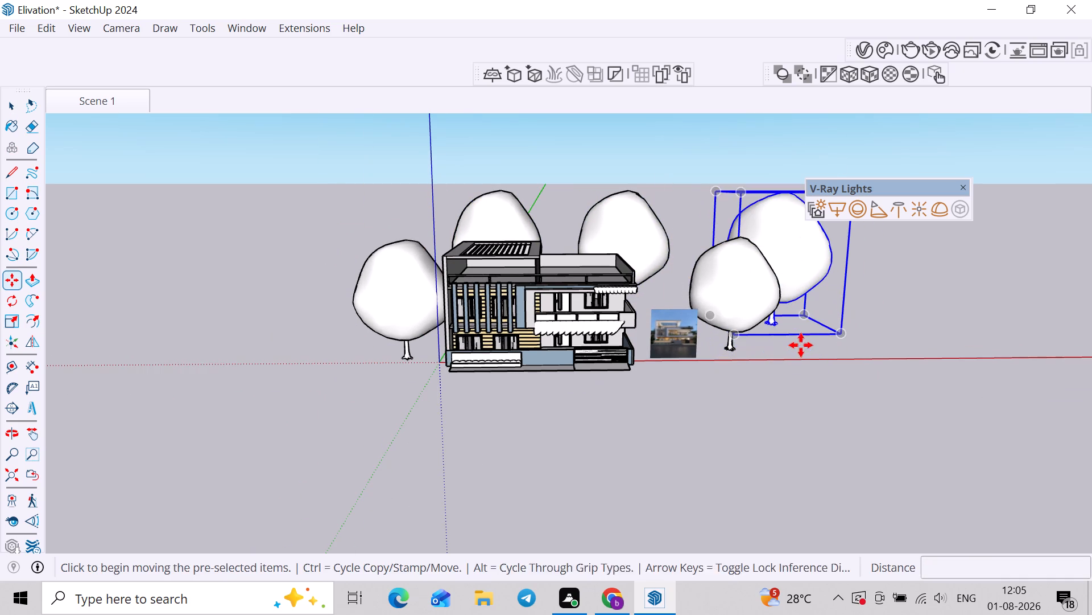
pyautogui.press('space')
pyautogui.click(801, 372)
# Return to the Scene 1 view and move the enlarged rear tree on the gate side of the house.
pyautogui.click(98, 107)
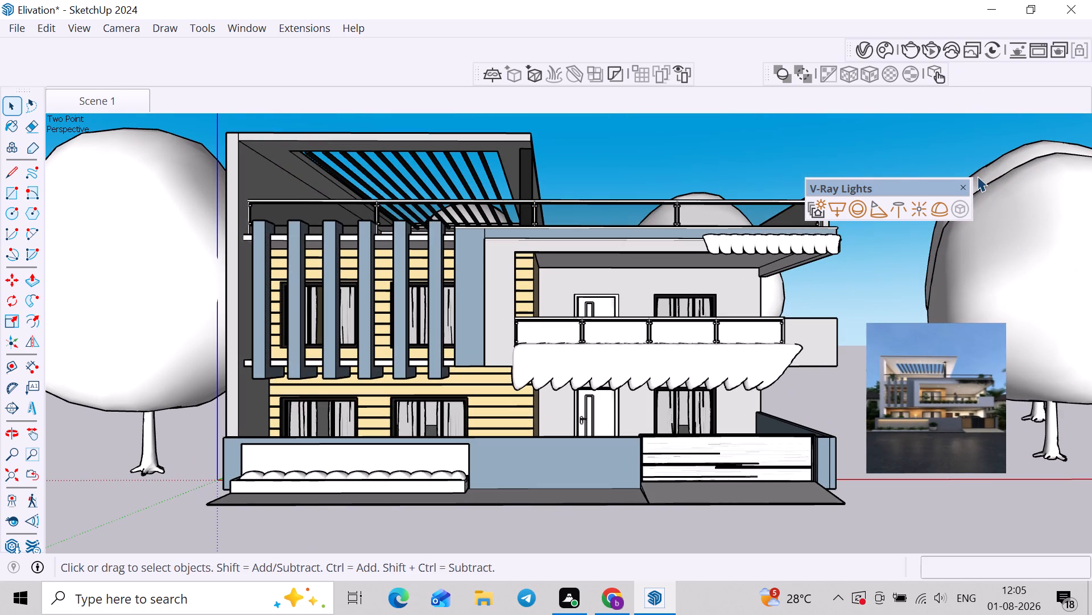
pyautogui.click(1025, 152)
pyautogui.press('n')
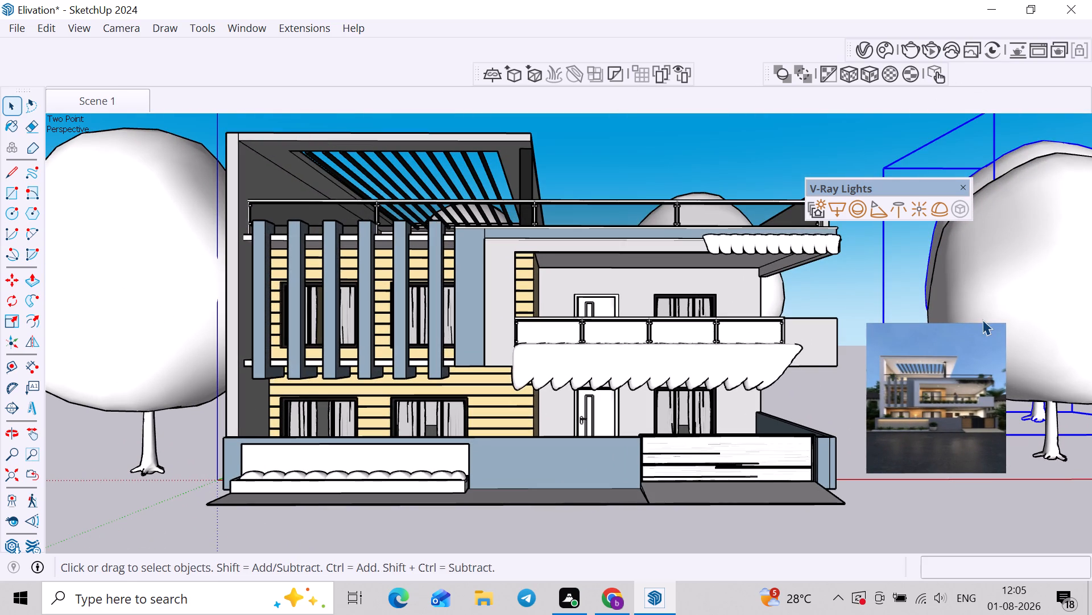
pyautogui.press('m')
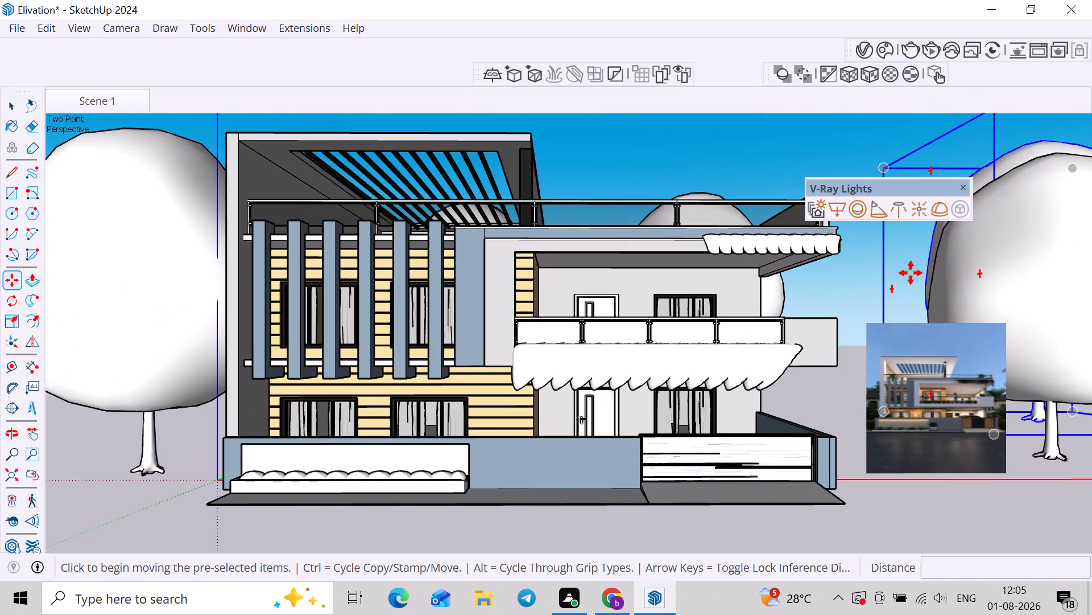
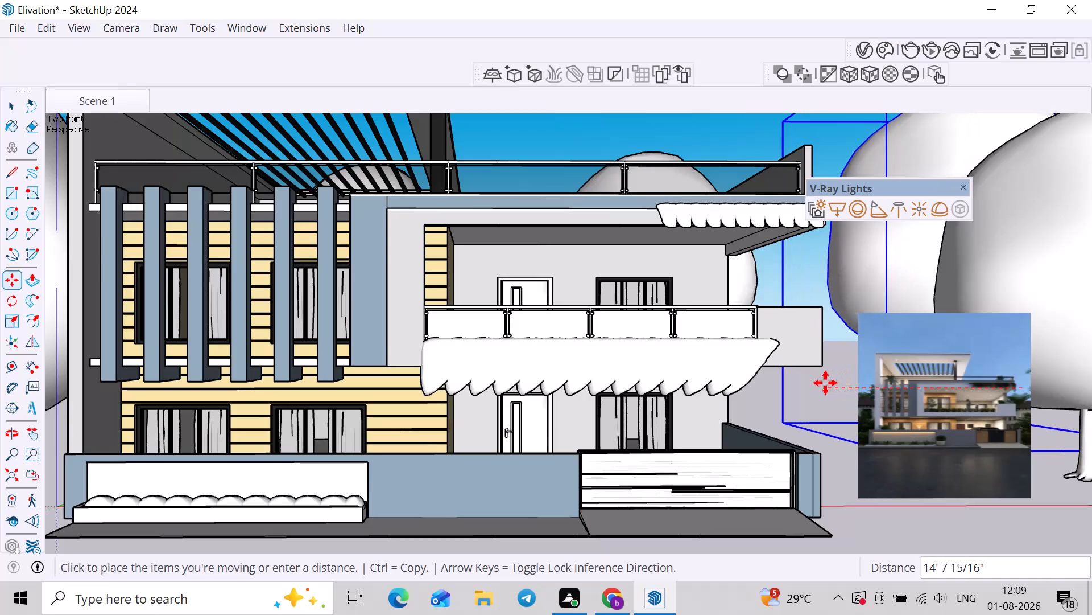
# Place the selected gate-side tree about 14' 8" nearer the house along the red axis and return to the Scene 1 view.
pyautogui.click(821, 383)
pyautogui.press('space')
pyautogui.click(841, 469)
pyautogui.scroll(-2, 726, 406)
pyautogui.click(121, 102)
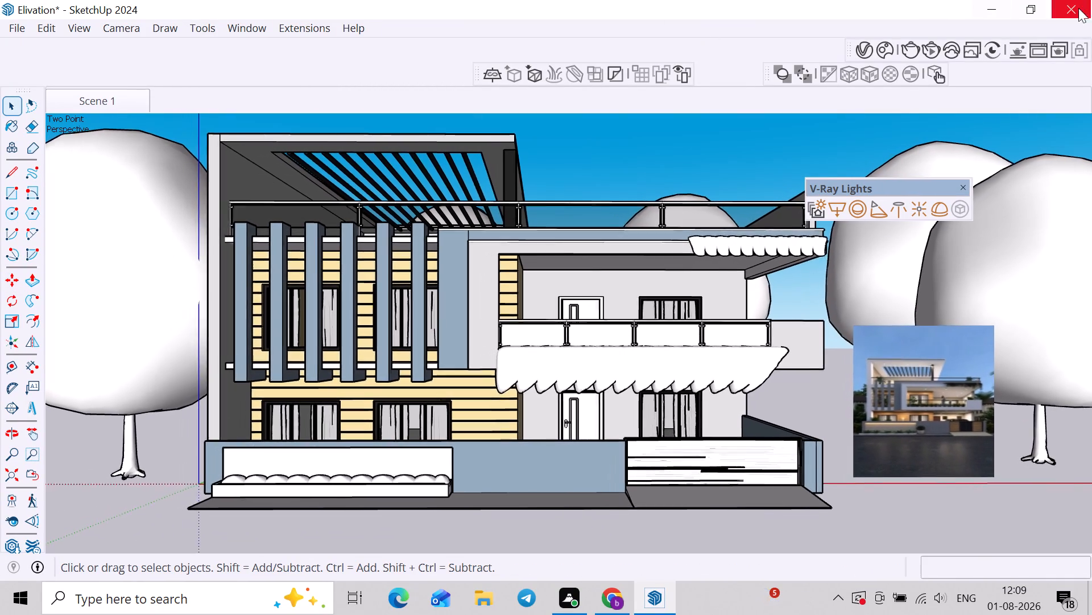
# Run an interactive V-Ray test render of the scene, stop it and close the frame buffer.
pyautogui.click(930, 56)
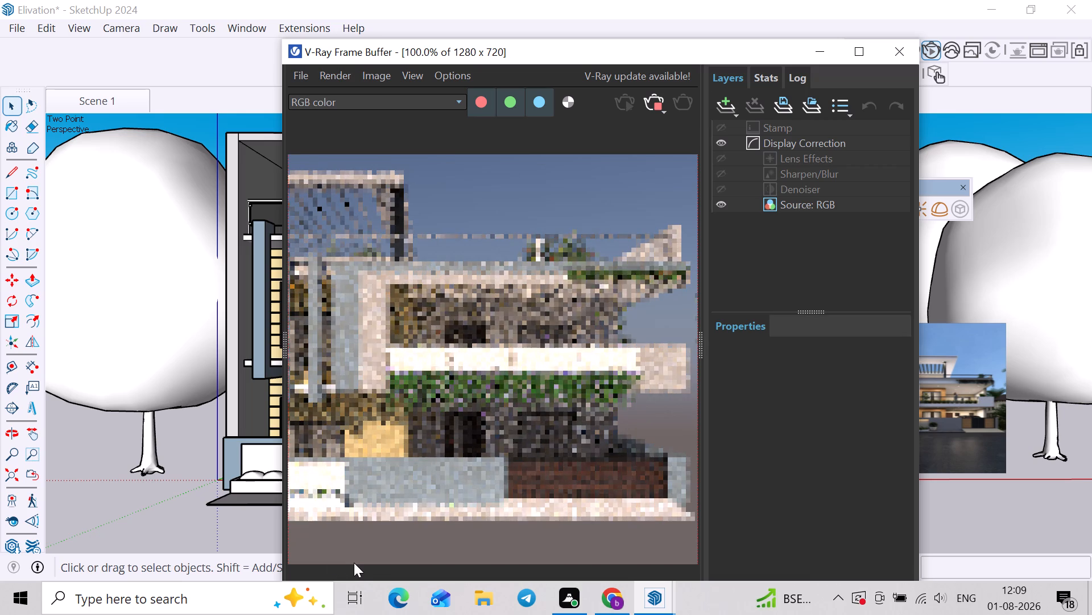
pyautogui.click(659, 109)
pyautogui.click(910, 47)
# Isolate the upper-floor frame with its balcony railing from the rest of the model.
pyautogui.scroll(2, 486, 282)
pyautogui.click(593, 348)
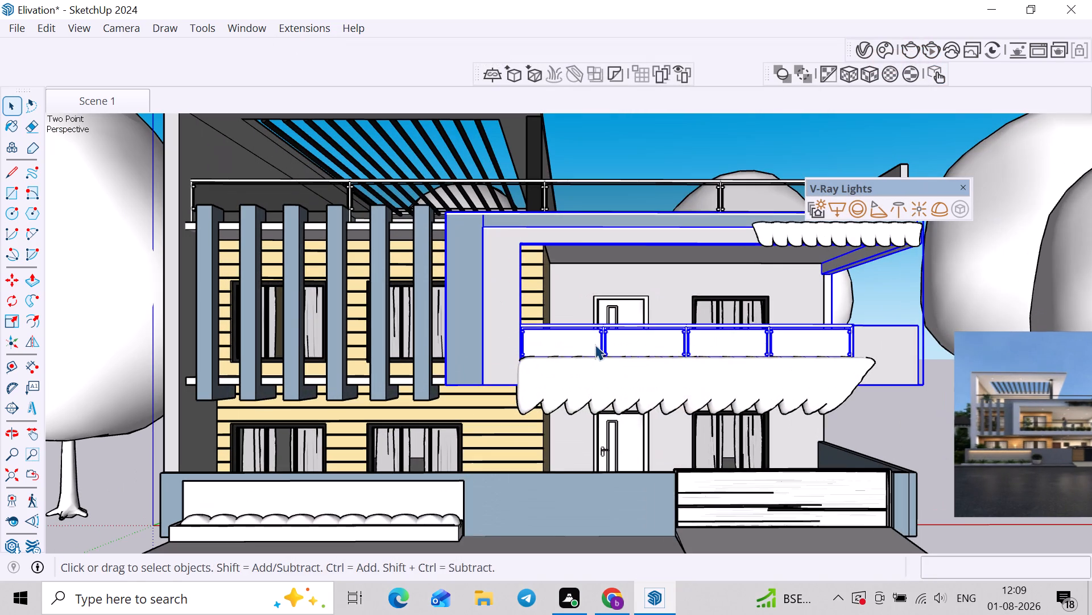
pyautogui.rightClick(595, 345)
pyautogui.doubleClick(591, 345)
pyautogui.click(583, 345)
pyautogui.moveTo(616, 332); pyautogui.dragTo(559, 367, button='middle')
pyautogui.scroll(2, 617, 356)
pyautogui.rightClick(623, 347)
pyautogui.click(652, 506)
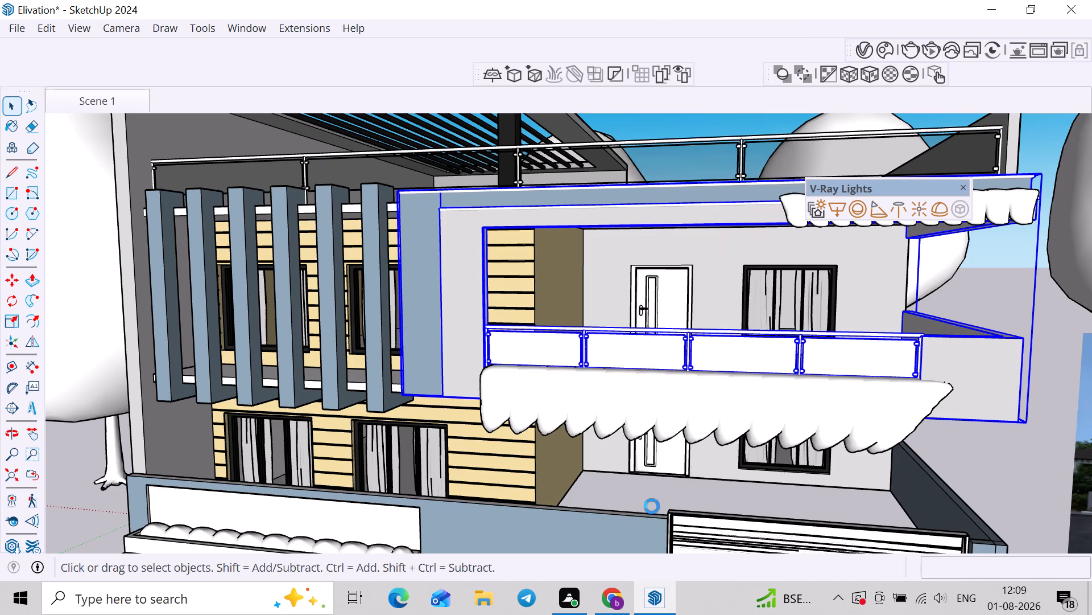
# Inside the railing group, apply the Glass balcony material to the front and back faces of all four balcony panels.
pyautogui.moveTo(596, 371); pyautogui.dragTo(640, 371, button='middle')
pyautogui.scroll(2, 551, 339)
pyautogui.doubleClick(575, 341)
pyautogui.keyDown('shift'); pyautogui.moveTo(573, 341); pyautogui.dragTo(519, 344, button='middle'); pyautogui.keyUp('shift')
pyautogui.scroll(3, 512, 352)
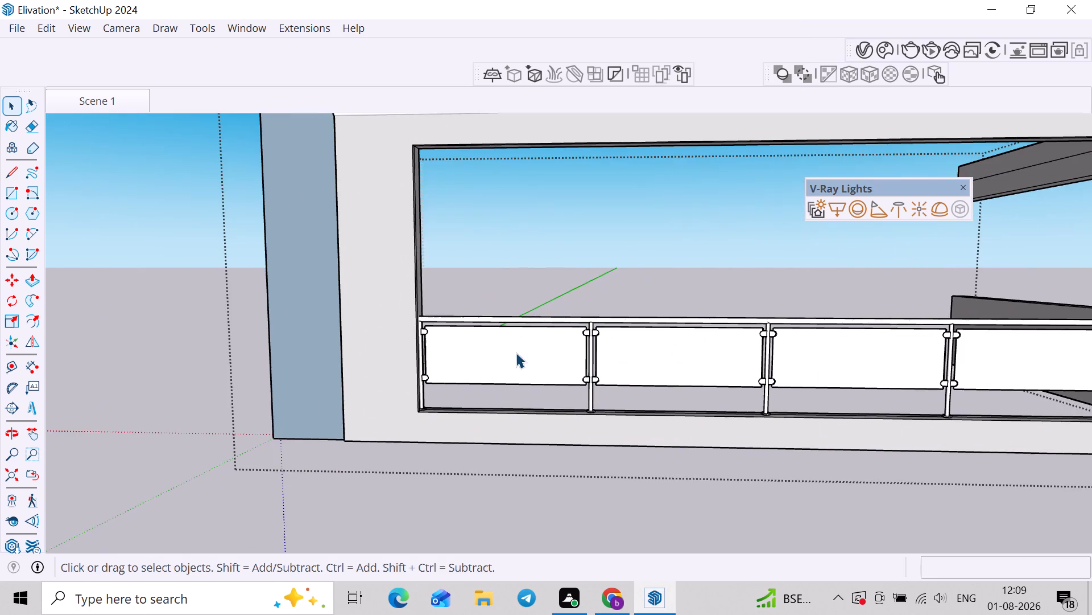
pyautogui.click(516, 352)
pyautogui.moveTo(552, 350); pyautogui.dragTo(516, 350, button='middle')
pyautogui.scroll(1, 520, 347)
pyautogui.doubleClick(528, 347)
pyautogui.scroll(3, 491, 351)
pyautogui.doubleClick(491, 350)
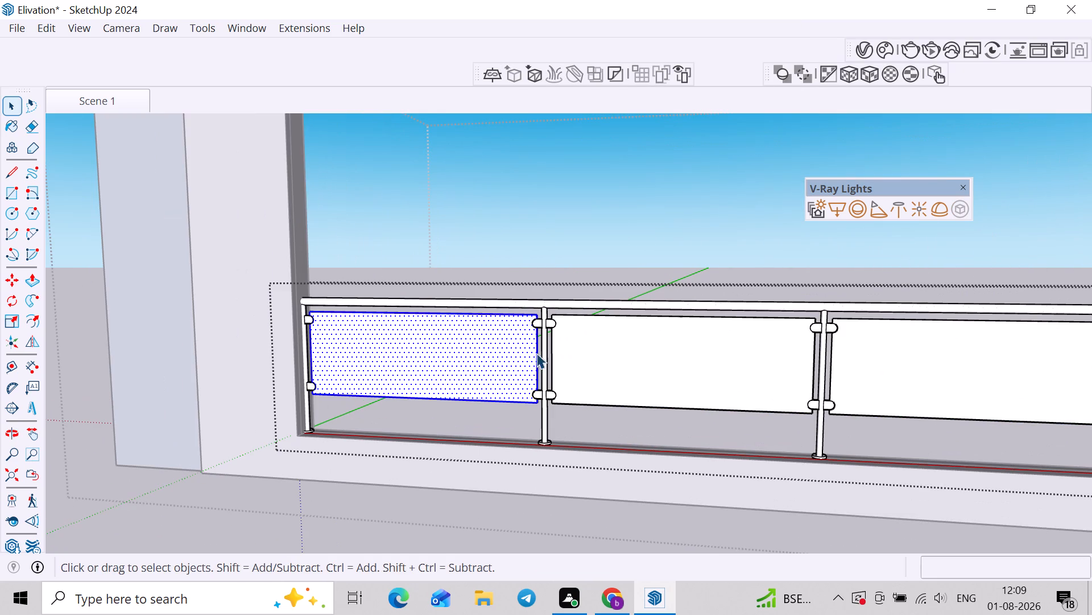
pyautogui.keyDown('shift'); pyautogui.doubleClick(613, 354); pyautogui.keyUp('shift')
pyautogui.keyDown('shift'); pyautogui.doubleClick(885, 366); pyautogui.keyUp('shift')
pyautogui.keyDown('shift'); pyautogui.moveTo(894, 366); pyautogui.dragTo(413, 318, button='middle'); pyautogui.keyUp('shift')
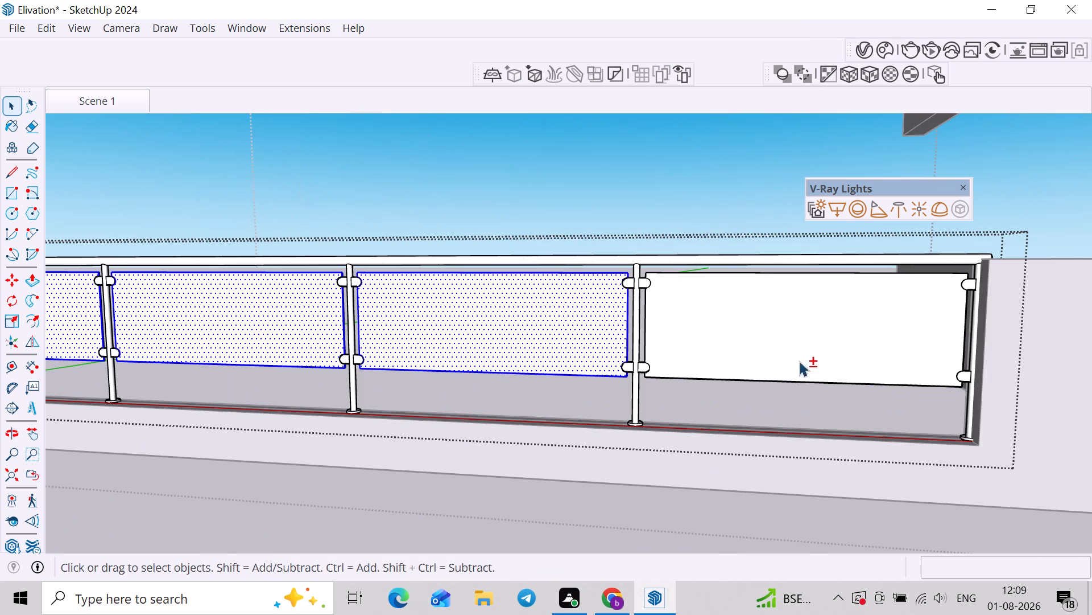
pyautogui.keyDown('shift'); pyautogui.doubleClick(789, 346); pyautogui.keyUp('shift')
pyautogui.moveTo(821, 351); pyautogui.dragTo(407, 408, button='middle')
pyautogui.moveTo(727, 389); pyautogui.dragTo(360, 349, button='middle')
pyautogui.moveTo(388, 331); pyautogui.dragTo(490, 363, button='middle')
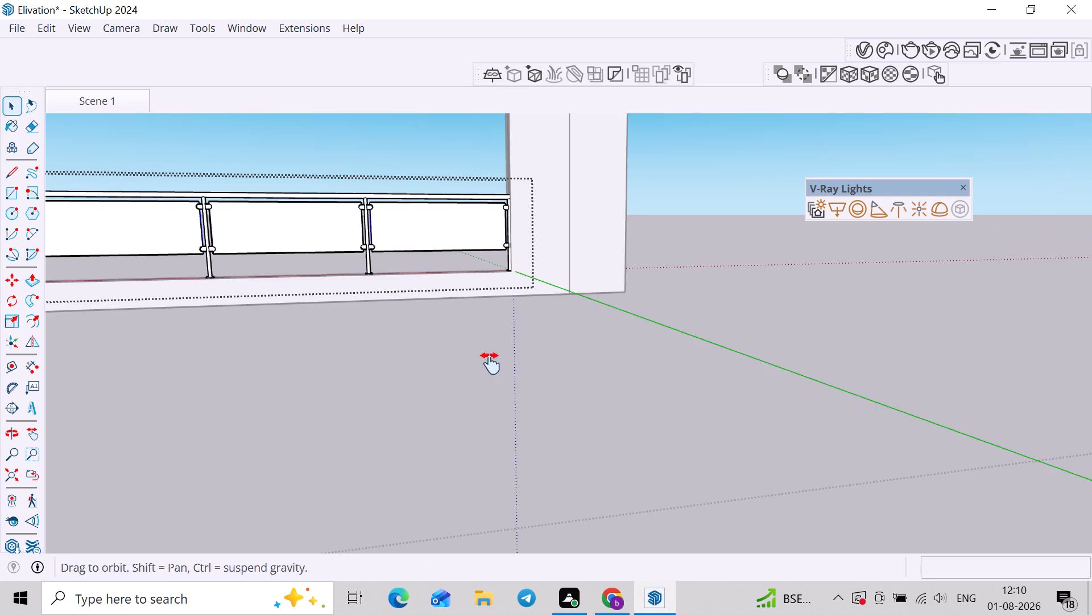
pyautogui.moveTo(490, 363); pyautogui.dragTo(494, 350, button='middle')
pyautogui.keyDown('shift'); pyautogui.doubleClick(474, 230); pyautogui.keyUp('shift')
pyautogui.keyDown('shift'); pyautogui.doubleClick(370, 234); pyautogui.keyUp('shift')
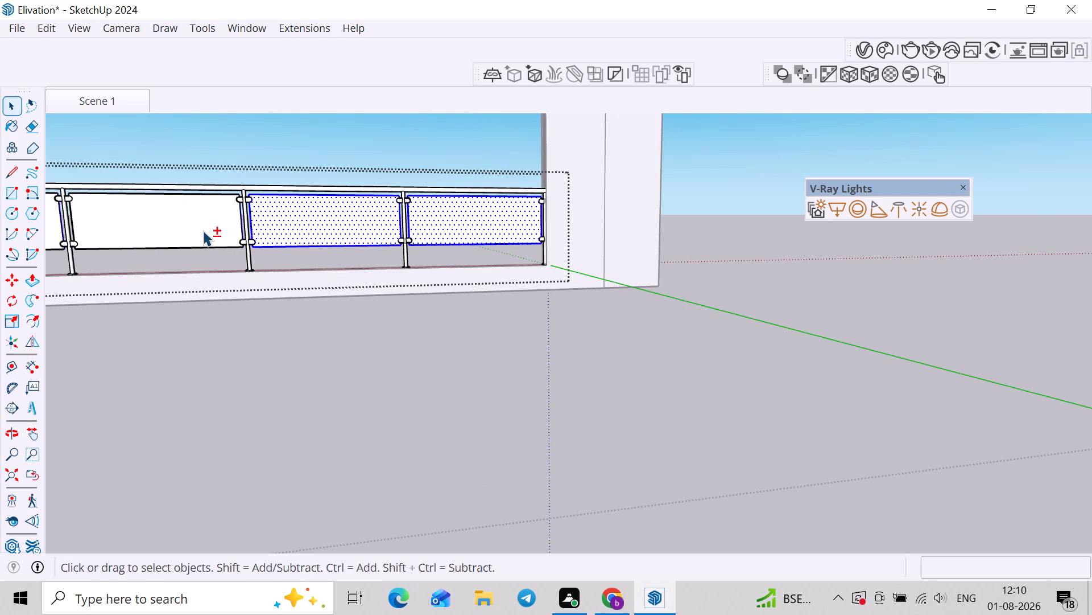
pyautogui.keyDown('shift'); pyautogui.doubleClick(196, 228); pyautogui.keyUp('shift')
pyautogui.keyDown('shift'); pyautogui.moveTo(213, 229); pyautogui.dragTo(418, 231, button='middle'); pyautogui.keyUp('shift')
pyautogui.keyDown('shift'); pyautogui.doubleClick(145, 224); pyautogui.keyUp('shift')
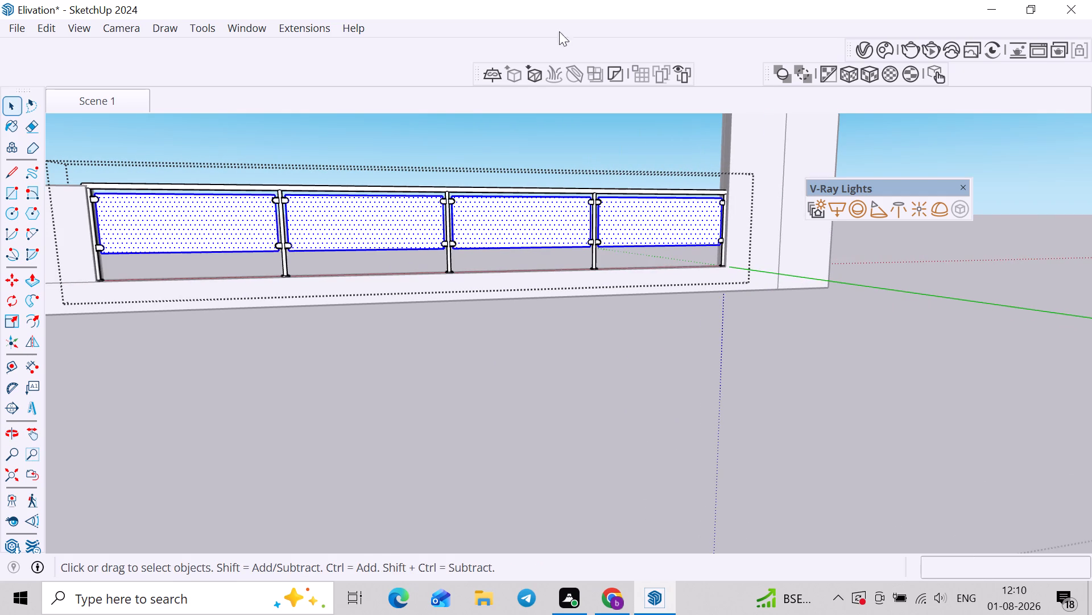
pyautogui.click(868, 51)
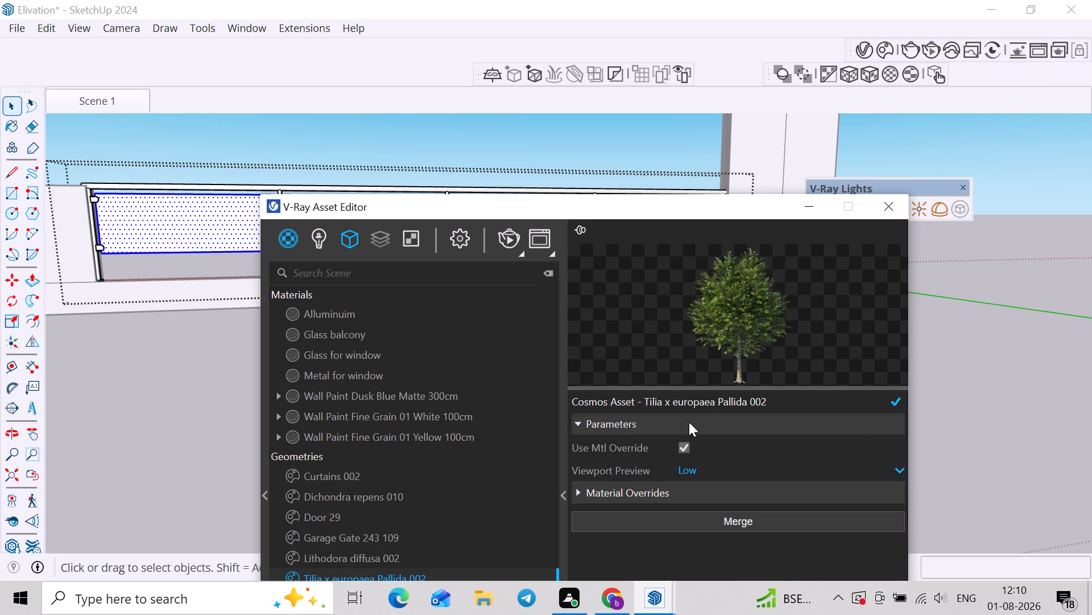
pyautogui.moveTo(420, 203); pyautogui.dragTo(475, 46)
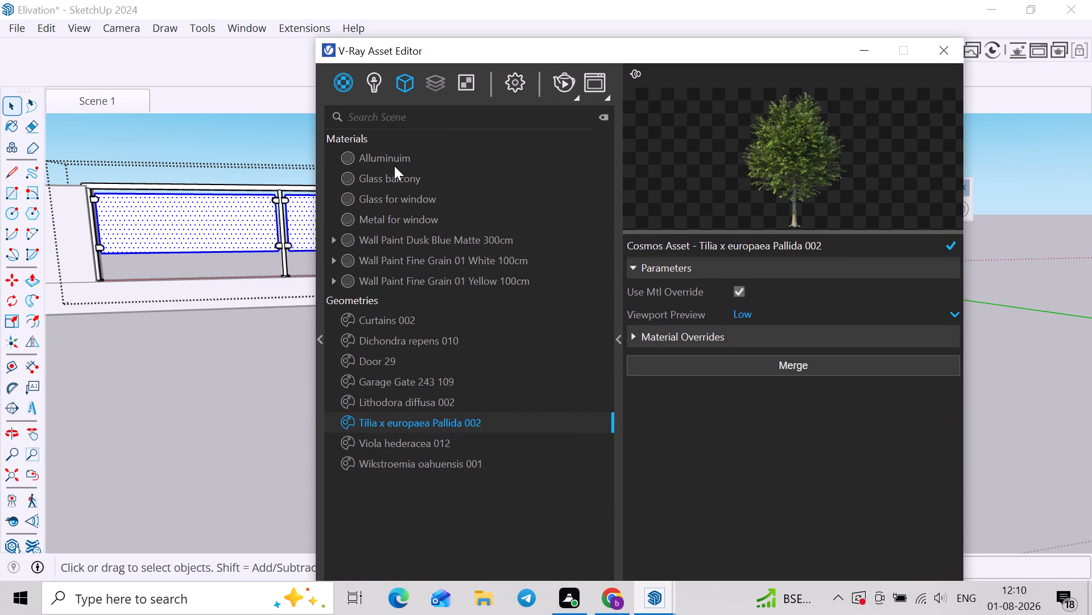
pyautogui.click(394, 177)
pyautogui.rightClick(395, 177)
pyautogui.click(442, 210)
pyautogui.scroll(-2, 196, 278)
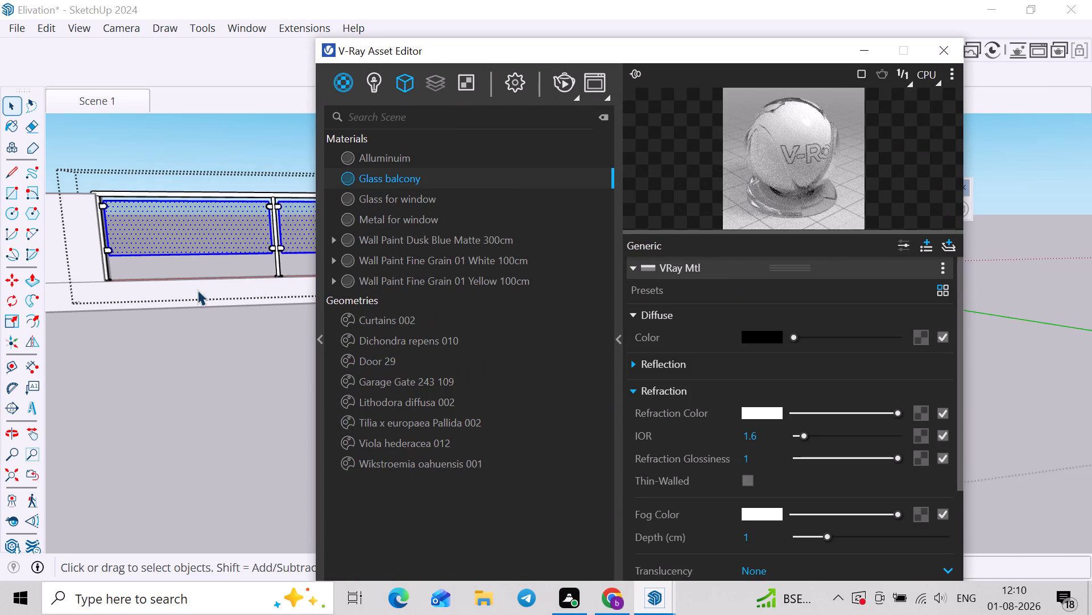
# Reopen the balcony railing group for editing and move the V-Ray Asset Editor clear of it.
pyautogui.click(216, 338)
pyautogui.scroll(5, 212, 173)
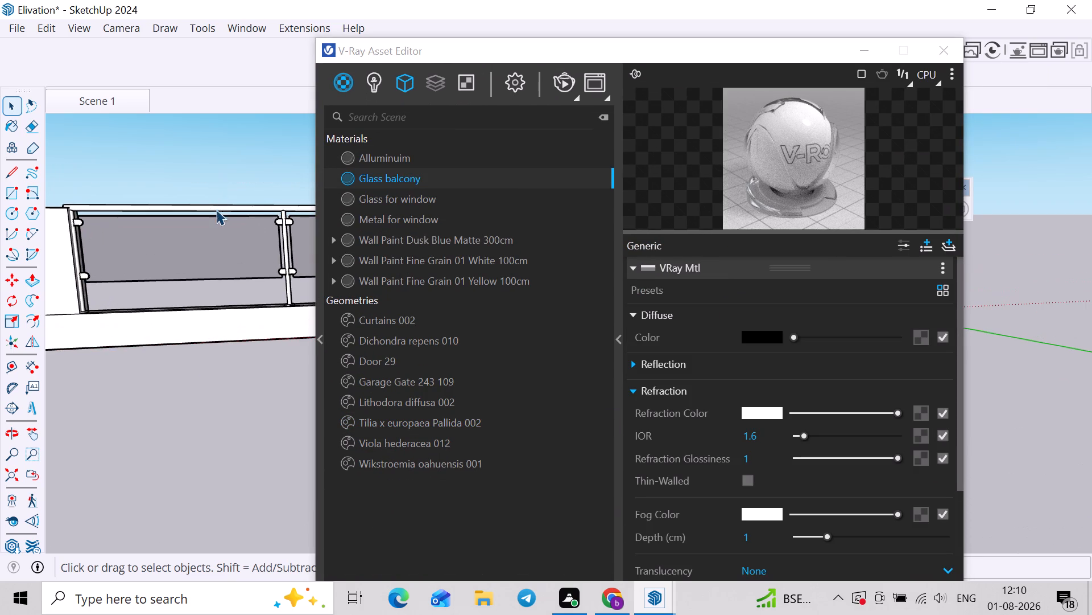
pyautogui.scroll(1, 197, 217)
pyautogui.click(170, 196)
pyautogui.doubleClick(167, 201)
pyautogui.scroll(1, 172, 207)
pyautogui.doubleClick(176, 206)
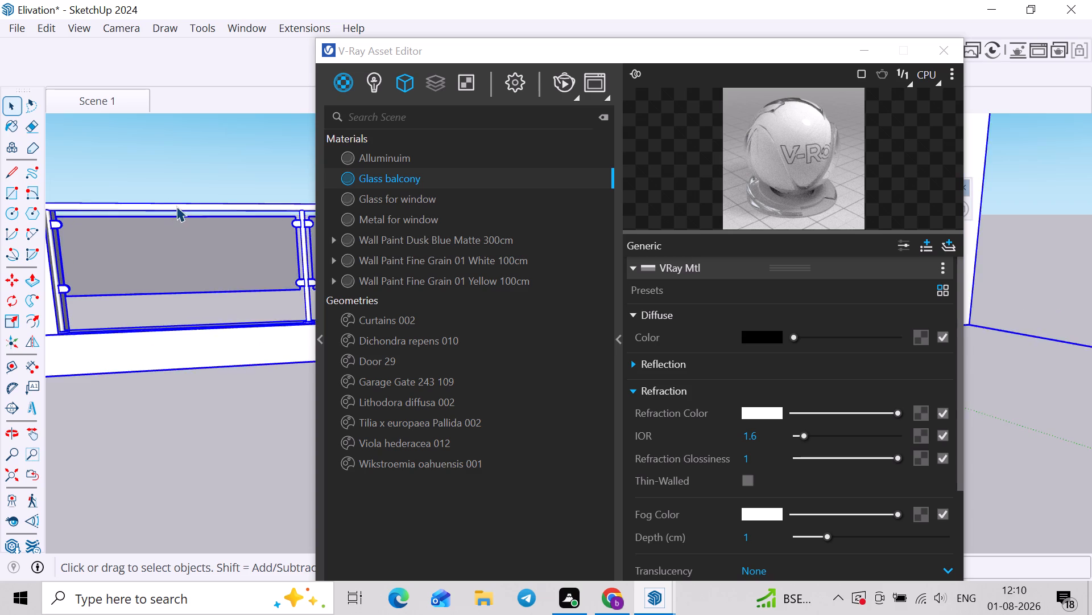
pyautogui.scroll(1, 180, 206)
pyautogui.click(182, 204)
pyautogui.click(243, 204)
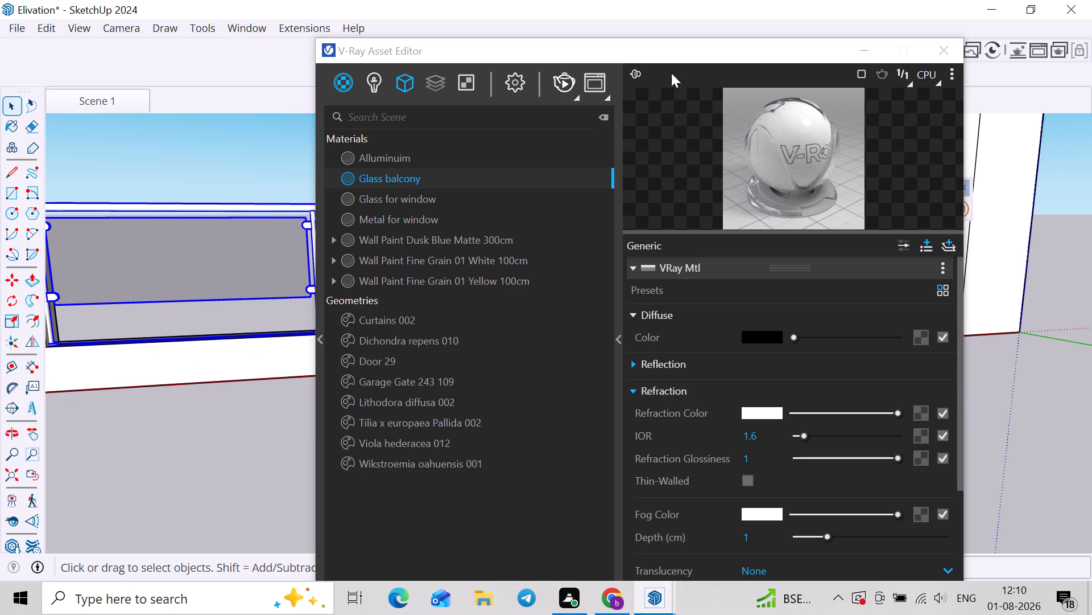
pyautogui.moveTo(727, 64); pyautogui.dragTo(868, 300)
pyautogui.moveTo(792, 60); pyautogui.dragTo(878, 272)
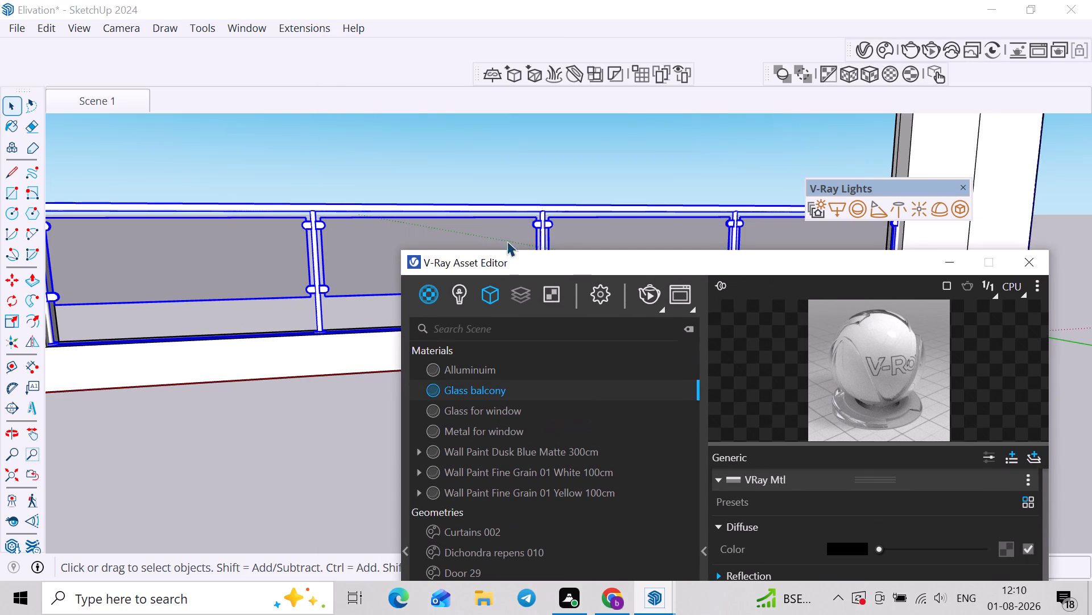
pyautogui.doubleClick(528, 206)
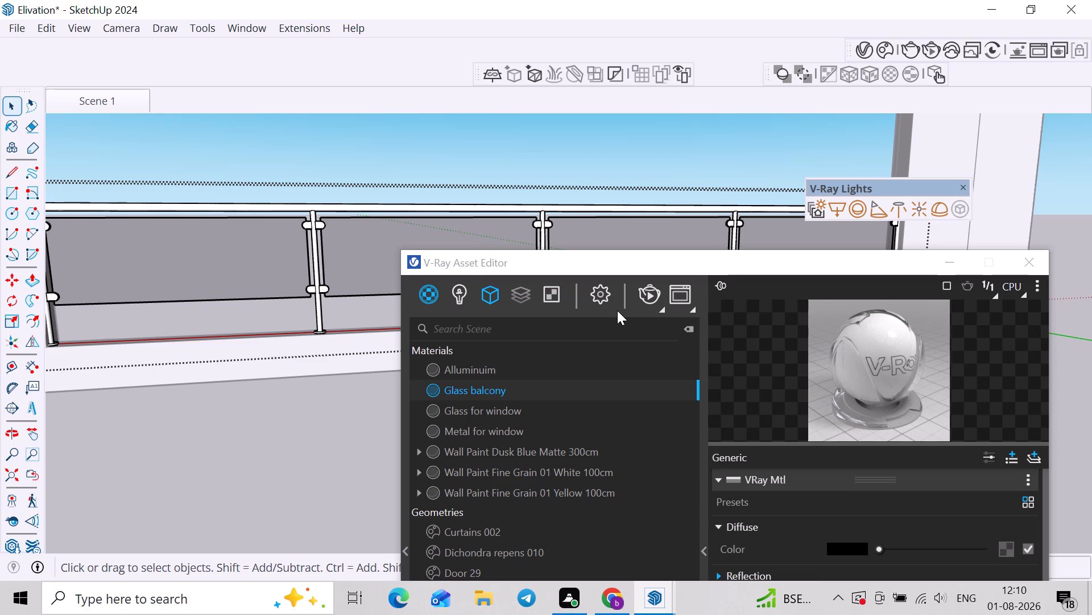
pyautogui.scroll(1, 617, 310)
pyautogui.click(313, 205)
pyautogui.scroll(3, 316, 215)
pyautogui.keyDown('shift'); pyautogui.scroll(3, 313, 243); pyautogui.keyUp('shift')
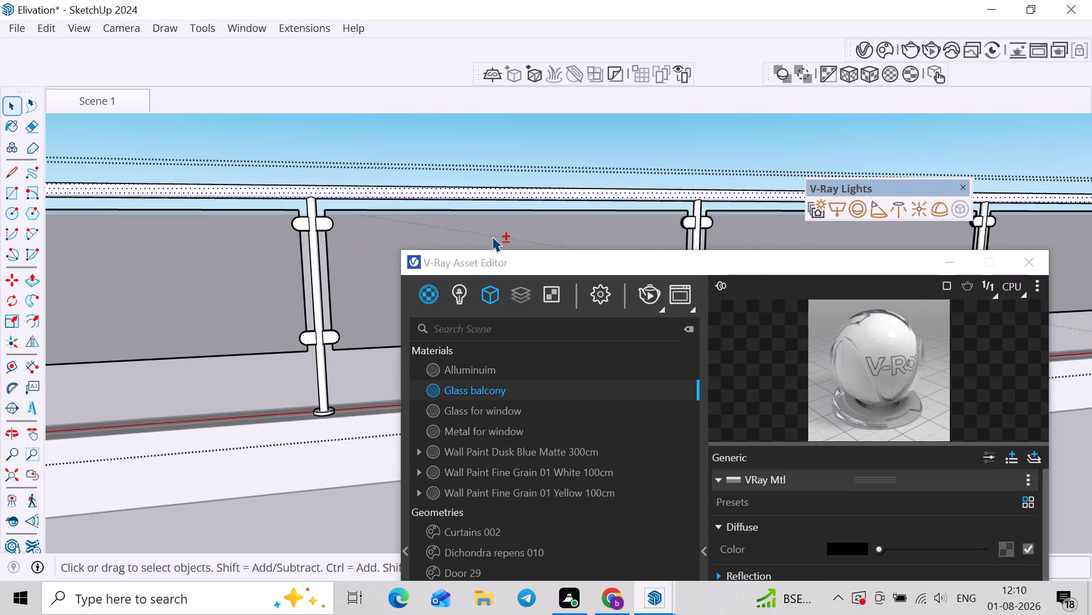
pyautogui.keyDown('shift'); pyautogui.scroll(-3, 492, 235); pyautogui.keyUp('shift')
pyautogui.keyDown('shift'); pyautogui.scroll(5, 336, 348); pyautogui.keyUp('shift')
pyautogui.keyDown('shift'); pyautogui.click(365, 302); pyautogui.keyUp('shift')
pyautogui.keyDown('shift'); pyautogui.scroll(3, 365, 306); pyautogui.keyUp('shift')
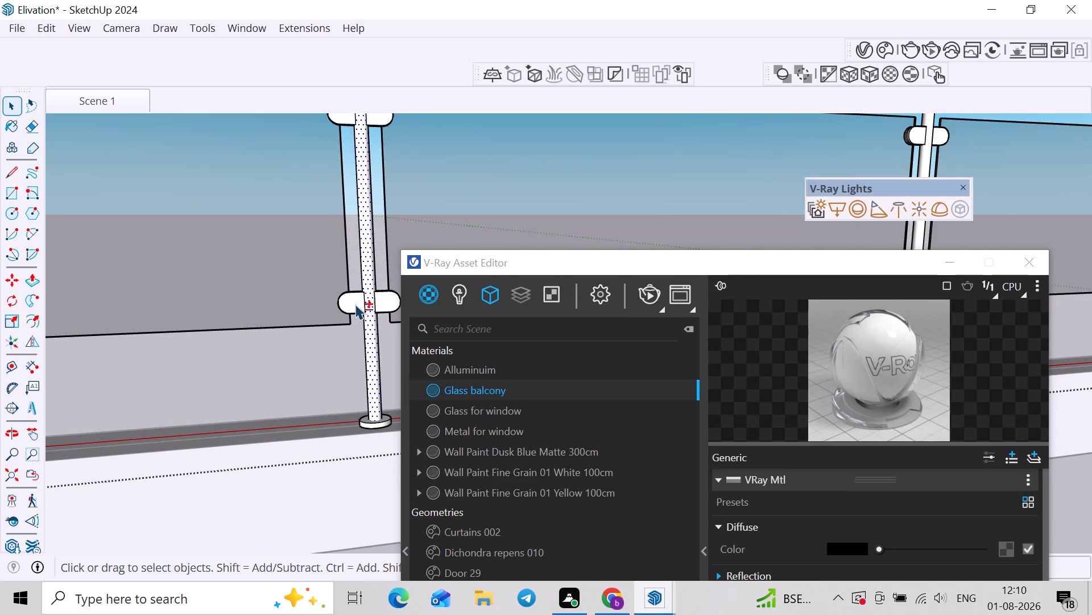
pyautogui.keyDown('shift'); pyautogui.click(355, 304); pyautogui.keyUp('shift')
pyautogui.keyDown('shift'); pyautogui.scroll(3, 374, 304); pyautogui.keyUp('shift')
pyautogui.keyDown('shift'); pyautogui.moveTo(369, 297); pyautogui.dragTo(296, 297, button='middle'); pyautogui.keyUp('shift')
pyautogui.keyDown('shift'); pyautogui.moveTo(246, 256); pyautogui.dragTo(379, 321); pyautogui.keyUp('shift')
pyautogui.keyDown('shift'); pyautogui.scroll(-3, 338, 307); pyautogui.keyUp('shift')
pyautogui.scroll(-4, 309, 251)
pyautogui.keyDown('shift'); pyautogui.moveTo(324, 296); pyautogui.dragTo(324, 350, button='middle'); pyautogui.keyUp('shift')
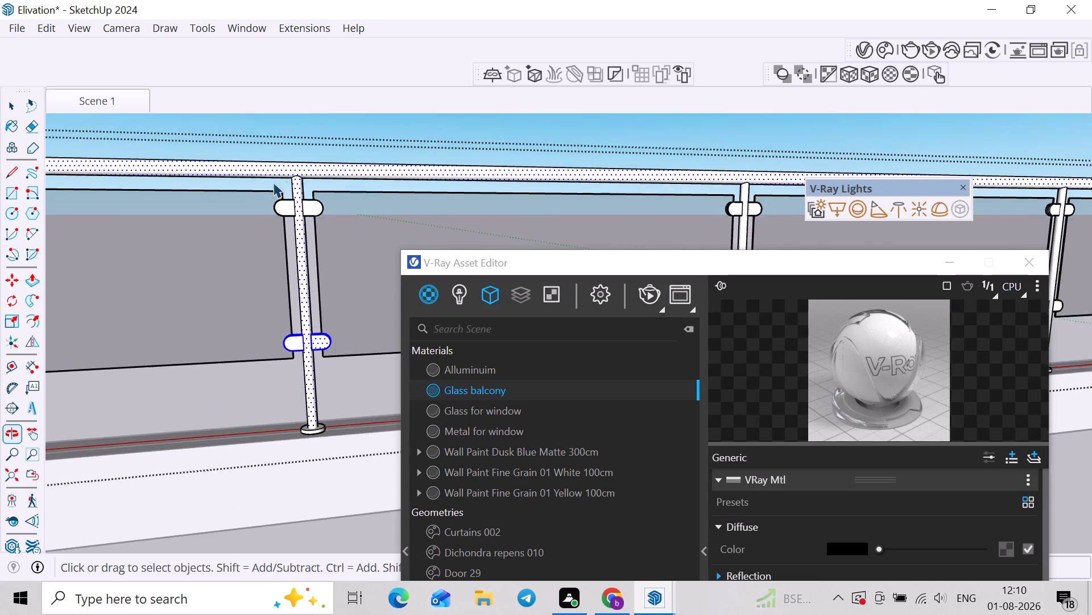
# Apply the Alluminuim material to the balcony handrail and an intermediate railing post.
pyautogui.scroll(2, 273, 182)
pyautogui.click(279, 166)
pyautogui.keyDown('shift'); pyautogui.click(308, 201); pyautogui.keyUp('shift')
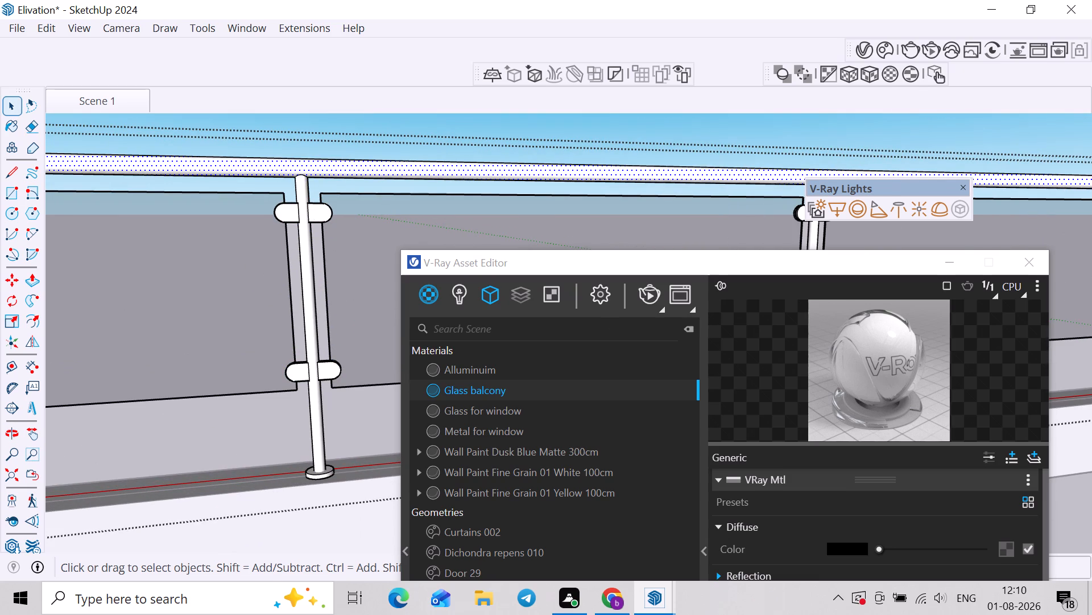
pyautogui.keyDown('shift'); pyautogui.click(309, 244); pyautogui.keyUp('shift')
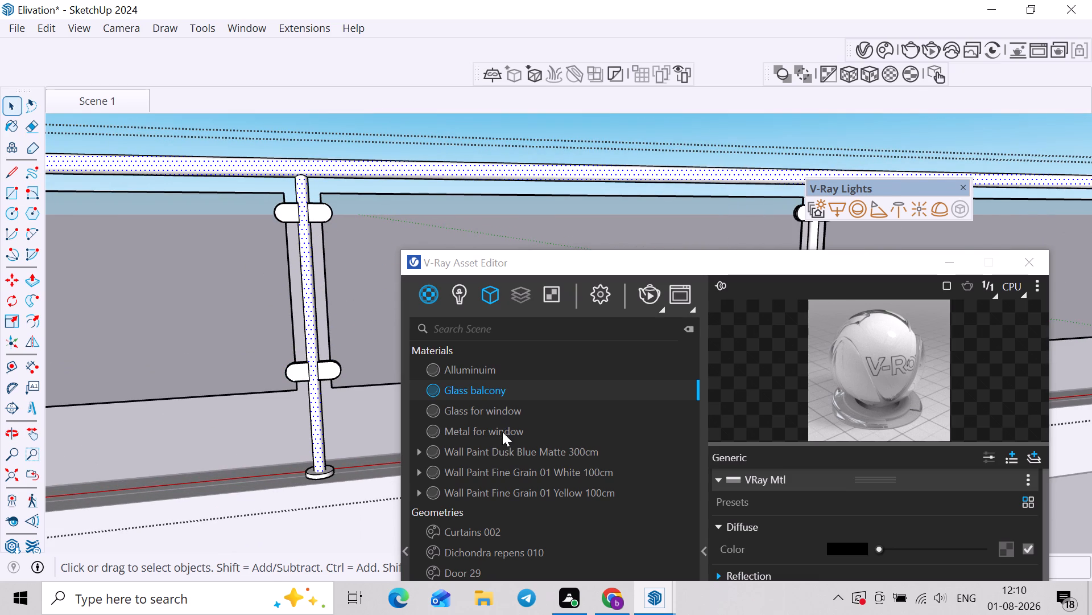
pyautogui.click(490, 366)
pyautogui.rightClick(489, 366)
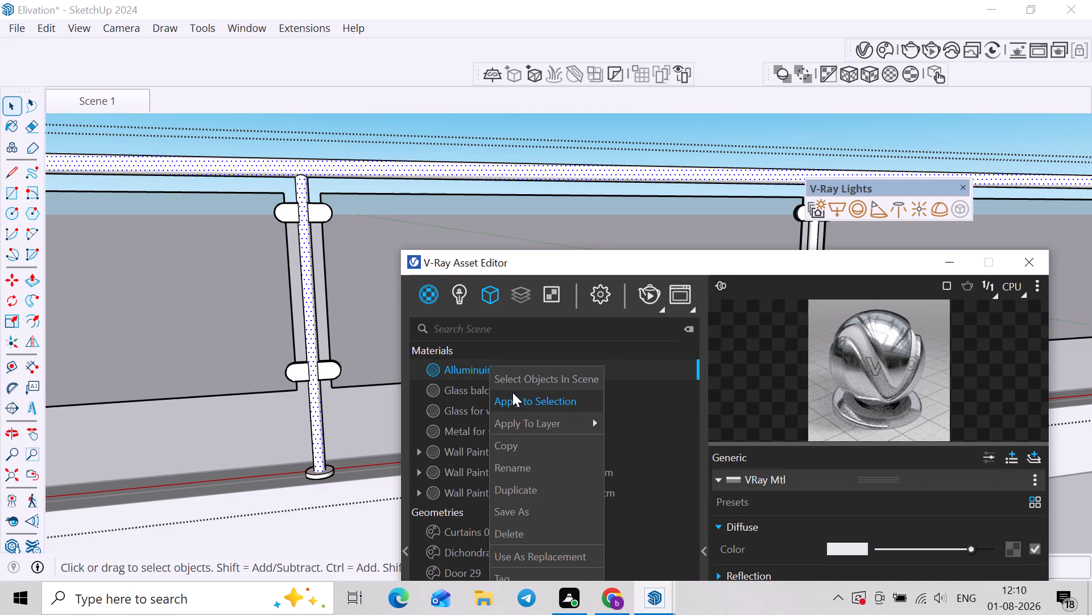
pyautogui.click(512, 395)
# Apply the Alluminuim material to the upper and lower glass clamps and the base plate of that intermediate post.
pyautogui.scroll(4, 347, 210)
pyautogui.moveTo(231, 184); pyautogui.dragTo(346, 264)
pyautogui.scroll(3, 351, 252)
pyautogui.moveTo(356, 245); pyautogui.dragTo(283, 234, button='middle')
pyautogui.scroll(3, 254, 195)
pyautogui.moveTo(207, 175); pyautogui.dragTo(361, 278)
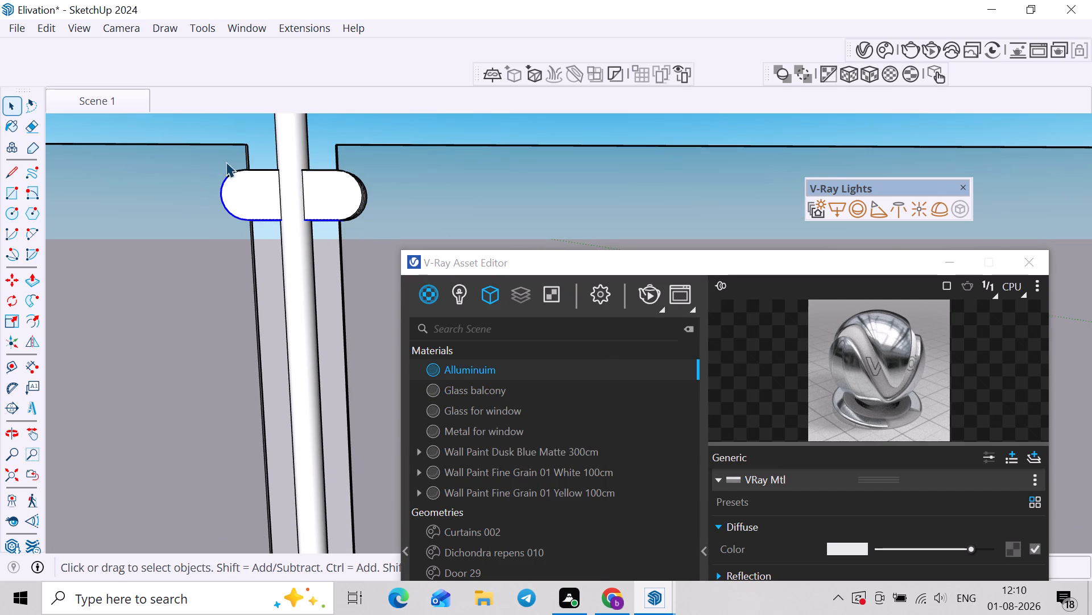
pyautogui.moveTo(211, 158); pyautogui.dragTo(365, 259)
pyautogui.scroll(-4, 367, 258)
pyautogui.keyDown('shift'); pyautogui.moveTo(383, 277); pyautogui.dragTo(395, 191, button='middle'); pyautogui.keyUp('shift')
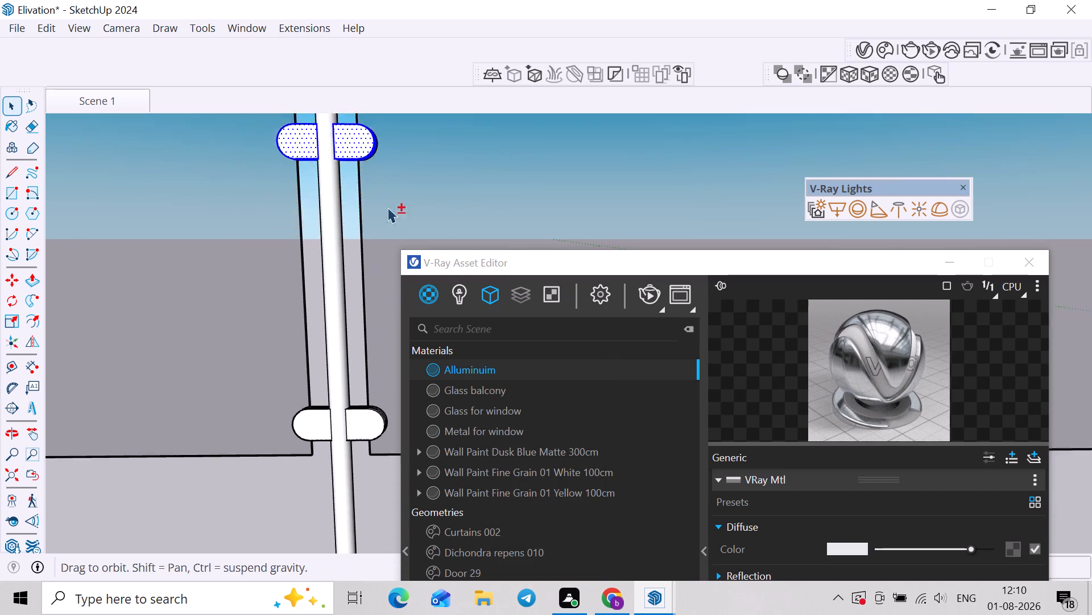
pyautogui.keyDown('shift'); pyautogui.scroll(3, 293, 359); pyautogui.keyUp('shift')
pyautogui.keyDown('shift'); pyautogui.moveTo(320, 329); pyautogui.dragTo(272, 158, button='middle'); pyautogui.keyUp('shift')
pyautogui.keyDown('shift'); pyautogui.scroll(2, 271, 249); pyautogui.keyUp('shift')
pyautogui.keyDown('shift'); pyautogui.moveTo(198, 200); pyautogui.dragTo(391, 299); pyautogui.keyUp('shift')
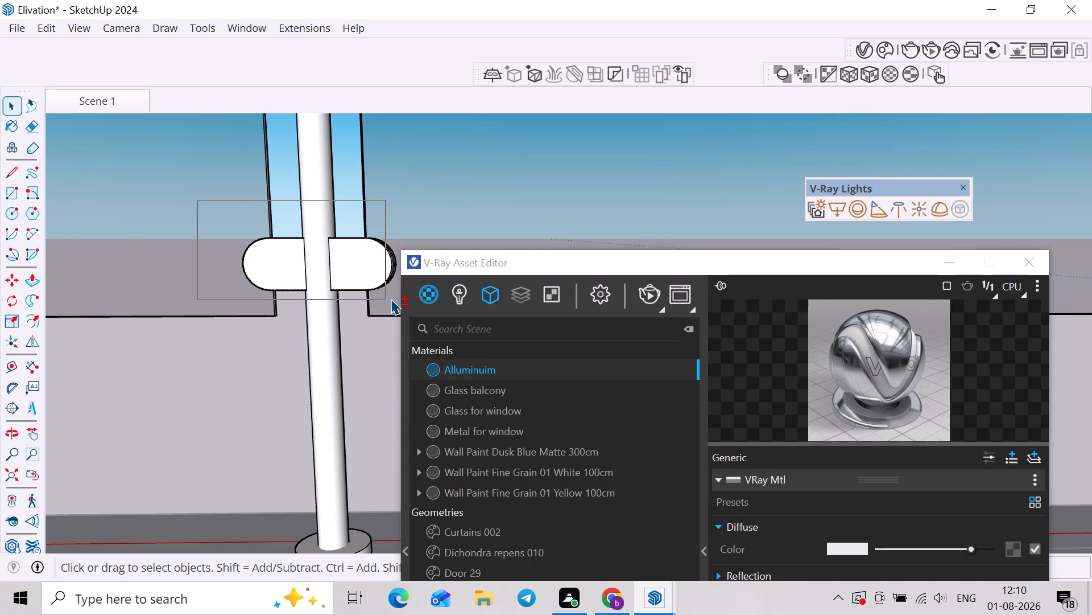
pyautogui.keyDown('shift'); pyautogui.moveTo(391, 299); pyautogui.dragTo(396, 296); pyautogui.keyUp('shift')
pyautogui.keyDown('shift'); pyautogui.scroll(-4, 381, 301); pyautogui.keyUp('shift')
pyautogui.keyDown('shift'); pyautogui.moveTo(372, 294); pyautogui.dragTo(338, 222, button='middle'); pyautogui.keyUp('shift')
pyautogui.keyDown('shift'); pyautogui.scroll(2, 342, 396); pyautogui.keyUp('shift')
pyautogui.keyDown('shift'); pyautogui.moveTo(284, 380); pyautogui.dragTo(444, 472); pyautogui.keyUp('shift')
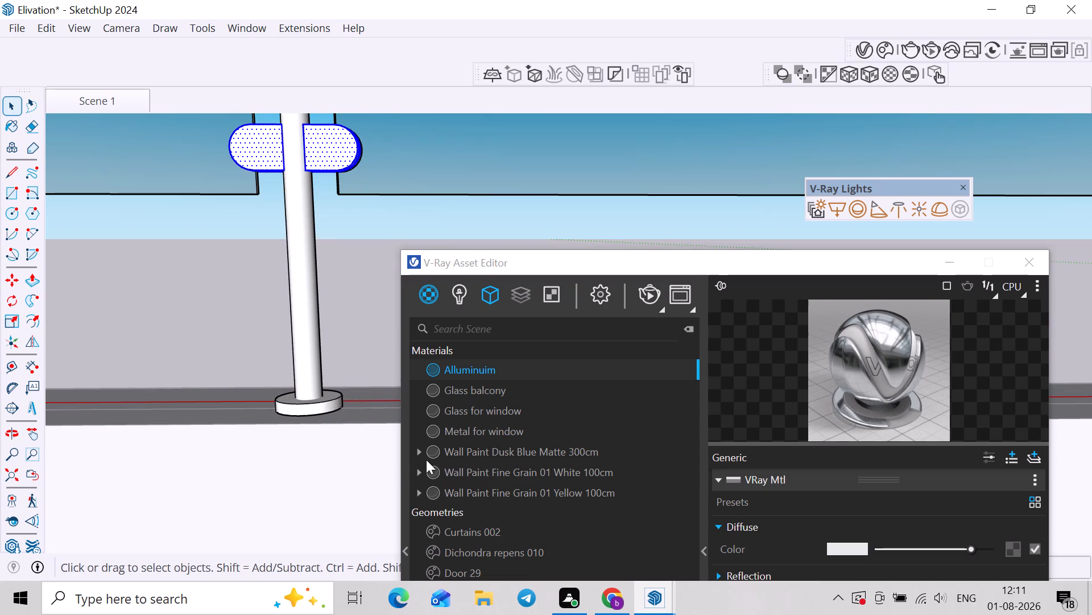
pyautogui.keyDown('shift'); pyautogui.moveTo(256, 354); pyautogui.dragTo(392, 465); pyautogui.keyUp('shift')
pyautogui.rightClick(492, 367)
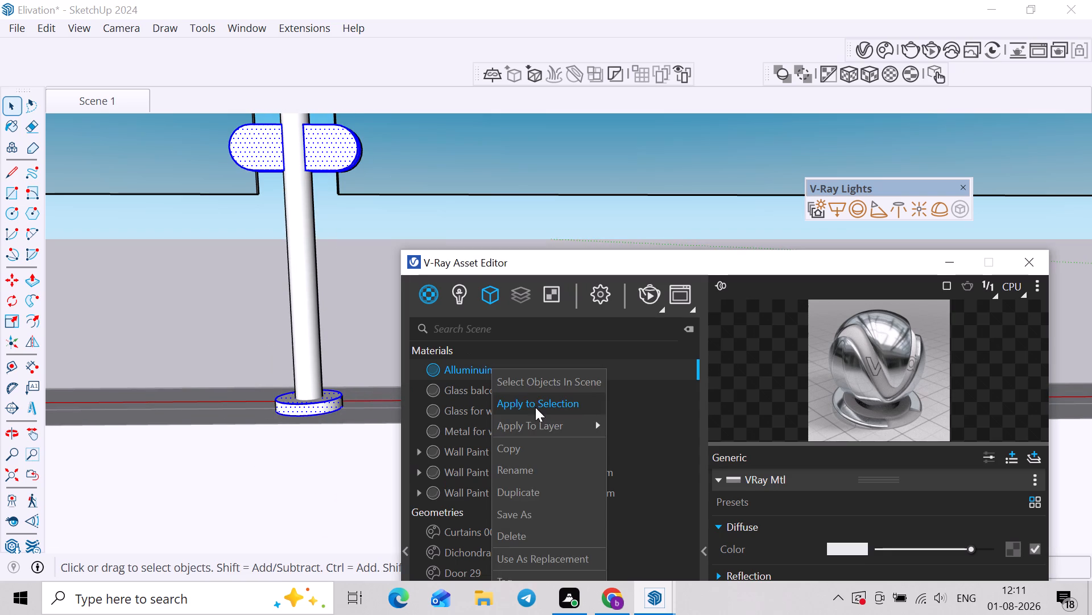
pyautogui.click(535, 407)
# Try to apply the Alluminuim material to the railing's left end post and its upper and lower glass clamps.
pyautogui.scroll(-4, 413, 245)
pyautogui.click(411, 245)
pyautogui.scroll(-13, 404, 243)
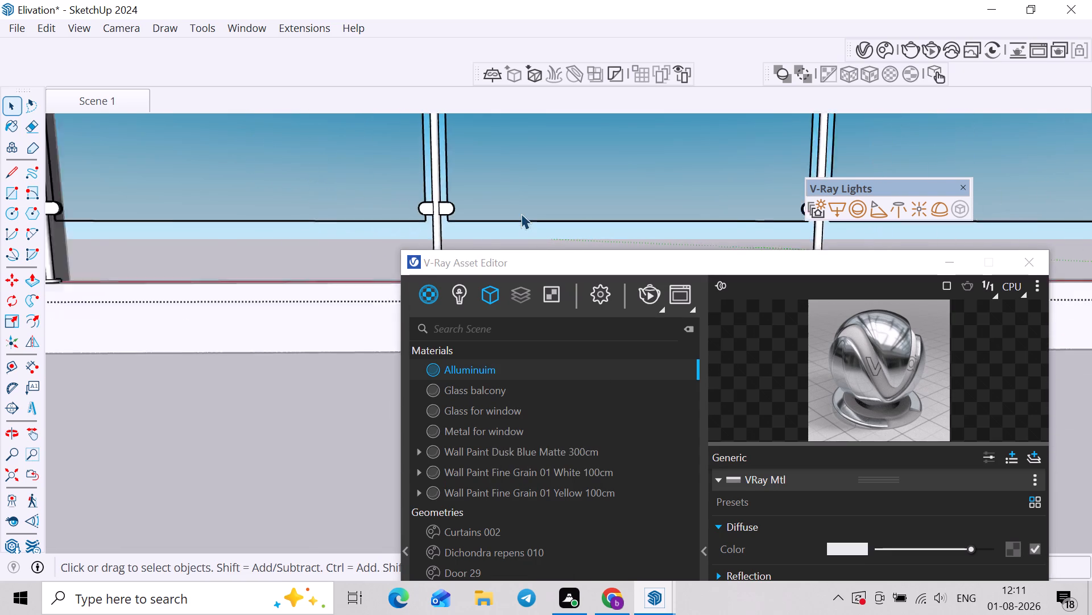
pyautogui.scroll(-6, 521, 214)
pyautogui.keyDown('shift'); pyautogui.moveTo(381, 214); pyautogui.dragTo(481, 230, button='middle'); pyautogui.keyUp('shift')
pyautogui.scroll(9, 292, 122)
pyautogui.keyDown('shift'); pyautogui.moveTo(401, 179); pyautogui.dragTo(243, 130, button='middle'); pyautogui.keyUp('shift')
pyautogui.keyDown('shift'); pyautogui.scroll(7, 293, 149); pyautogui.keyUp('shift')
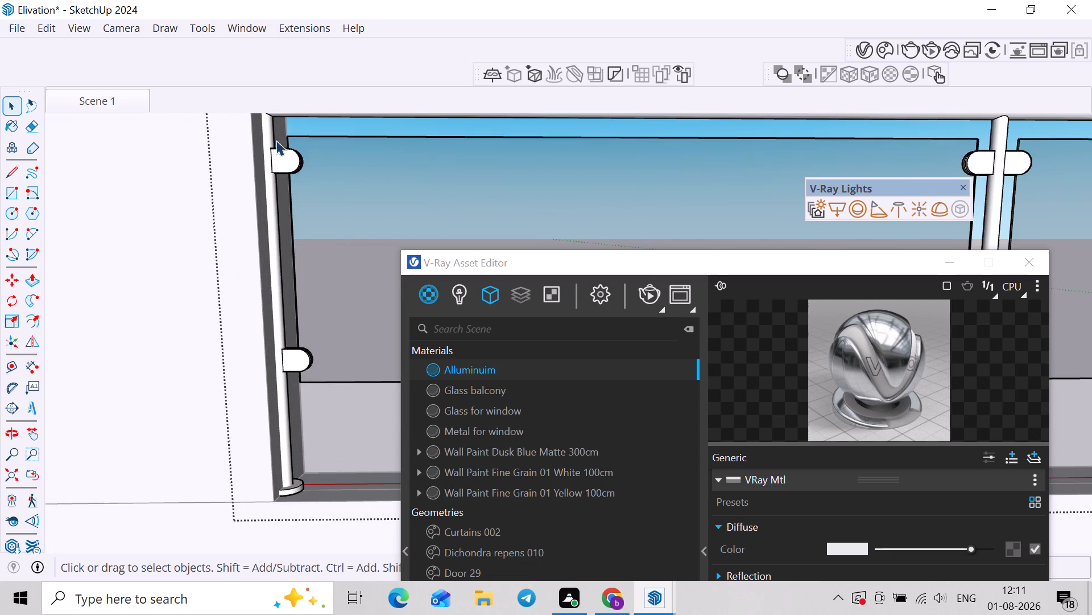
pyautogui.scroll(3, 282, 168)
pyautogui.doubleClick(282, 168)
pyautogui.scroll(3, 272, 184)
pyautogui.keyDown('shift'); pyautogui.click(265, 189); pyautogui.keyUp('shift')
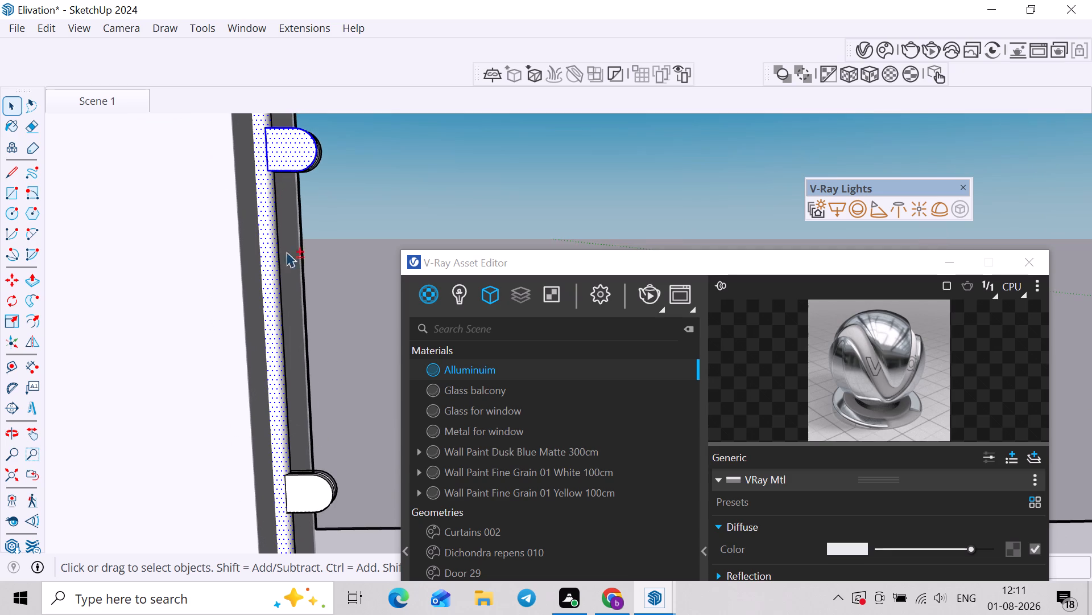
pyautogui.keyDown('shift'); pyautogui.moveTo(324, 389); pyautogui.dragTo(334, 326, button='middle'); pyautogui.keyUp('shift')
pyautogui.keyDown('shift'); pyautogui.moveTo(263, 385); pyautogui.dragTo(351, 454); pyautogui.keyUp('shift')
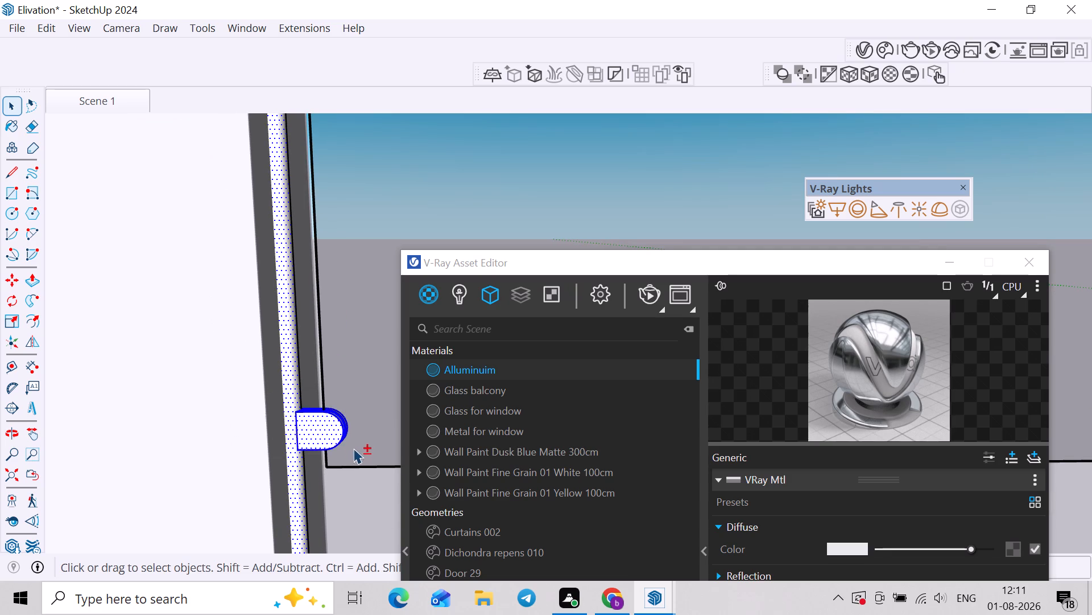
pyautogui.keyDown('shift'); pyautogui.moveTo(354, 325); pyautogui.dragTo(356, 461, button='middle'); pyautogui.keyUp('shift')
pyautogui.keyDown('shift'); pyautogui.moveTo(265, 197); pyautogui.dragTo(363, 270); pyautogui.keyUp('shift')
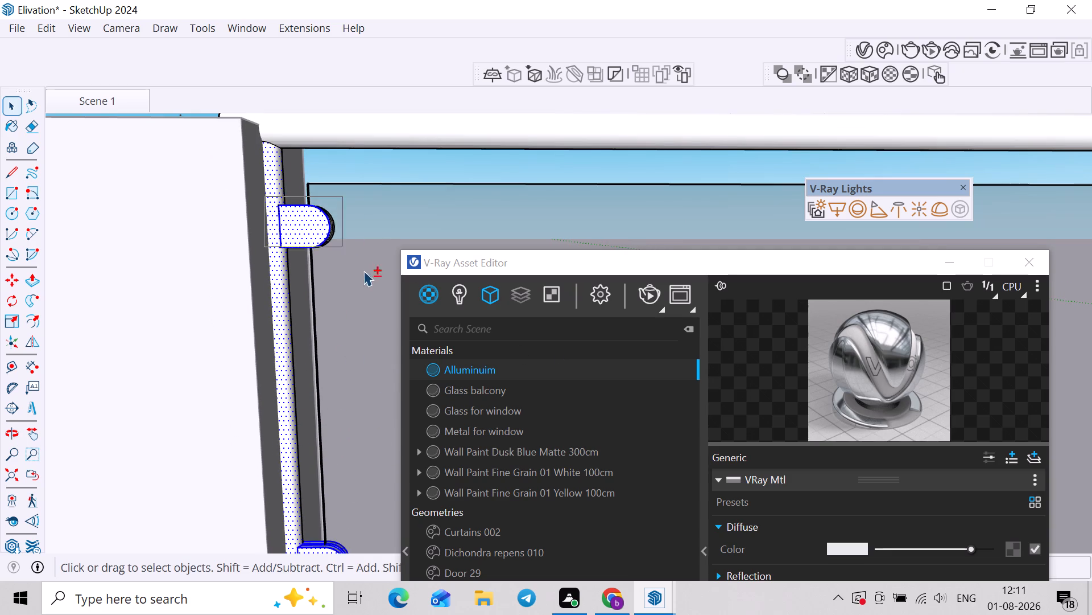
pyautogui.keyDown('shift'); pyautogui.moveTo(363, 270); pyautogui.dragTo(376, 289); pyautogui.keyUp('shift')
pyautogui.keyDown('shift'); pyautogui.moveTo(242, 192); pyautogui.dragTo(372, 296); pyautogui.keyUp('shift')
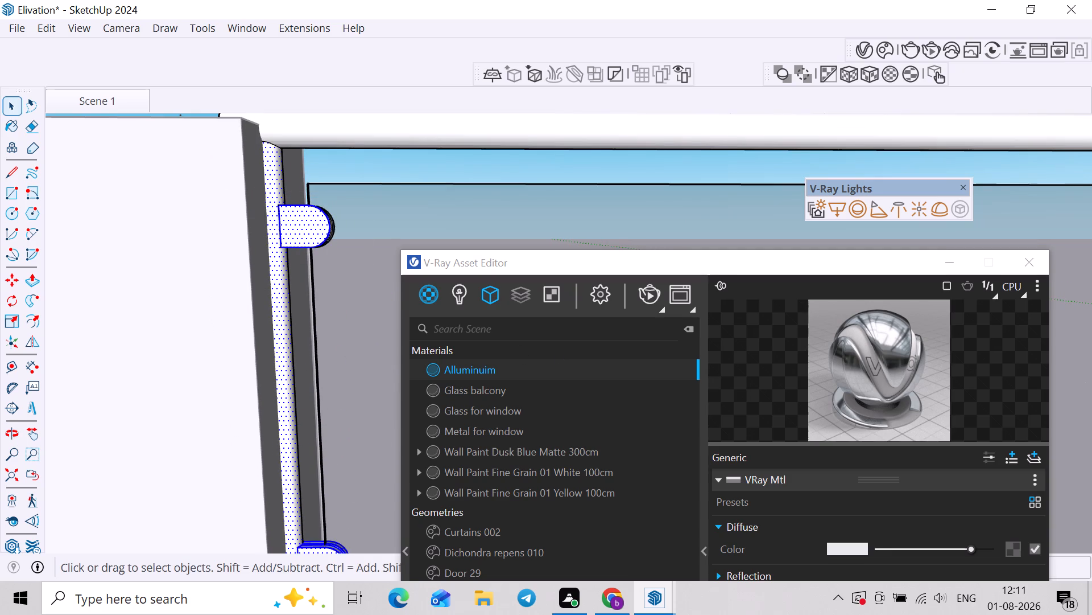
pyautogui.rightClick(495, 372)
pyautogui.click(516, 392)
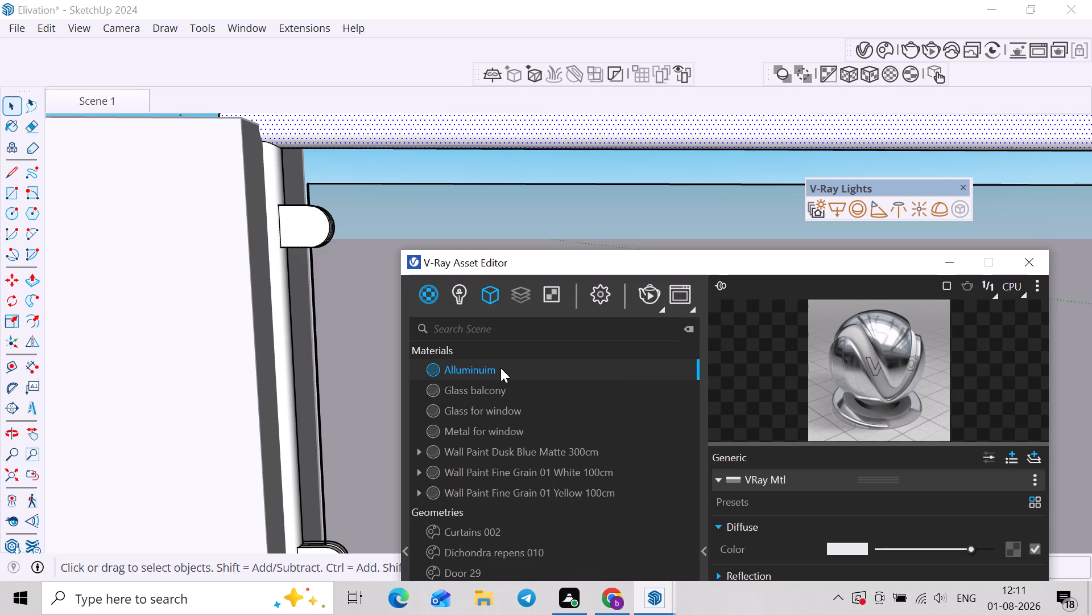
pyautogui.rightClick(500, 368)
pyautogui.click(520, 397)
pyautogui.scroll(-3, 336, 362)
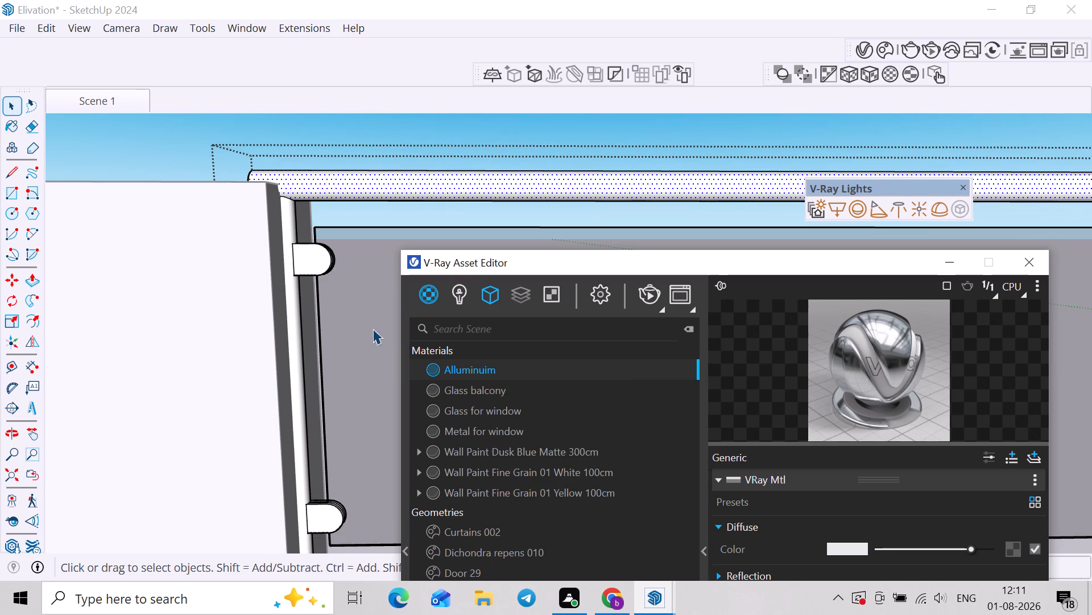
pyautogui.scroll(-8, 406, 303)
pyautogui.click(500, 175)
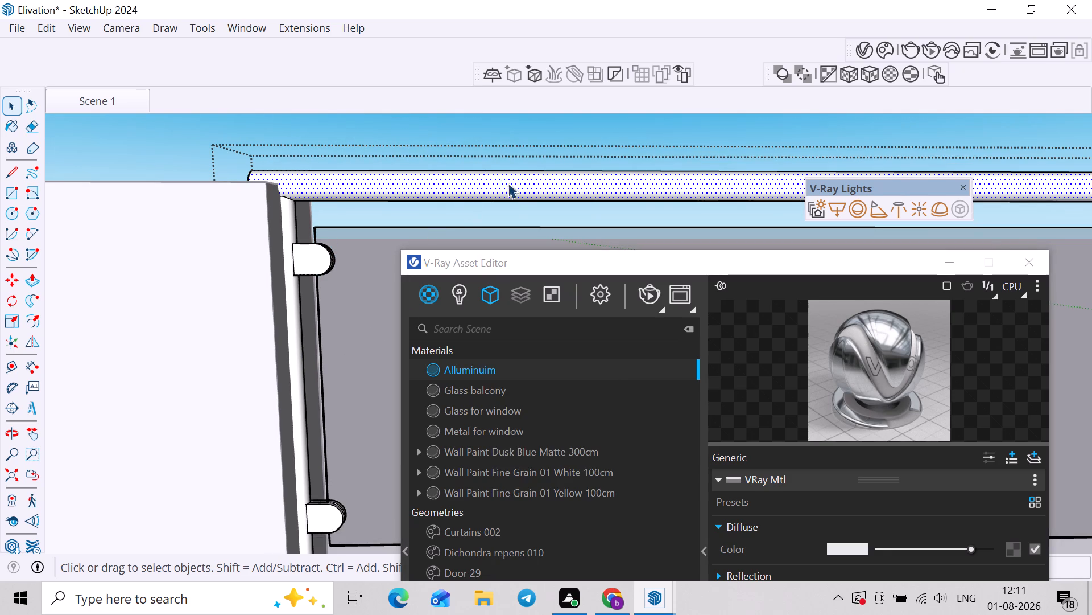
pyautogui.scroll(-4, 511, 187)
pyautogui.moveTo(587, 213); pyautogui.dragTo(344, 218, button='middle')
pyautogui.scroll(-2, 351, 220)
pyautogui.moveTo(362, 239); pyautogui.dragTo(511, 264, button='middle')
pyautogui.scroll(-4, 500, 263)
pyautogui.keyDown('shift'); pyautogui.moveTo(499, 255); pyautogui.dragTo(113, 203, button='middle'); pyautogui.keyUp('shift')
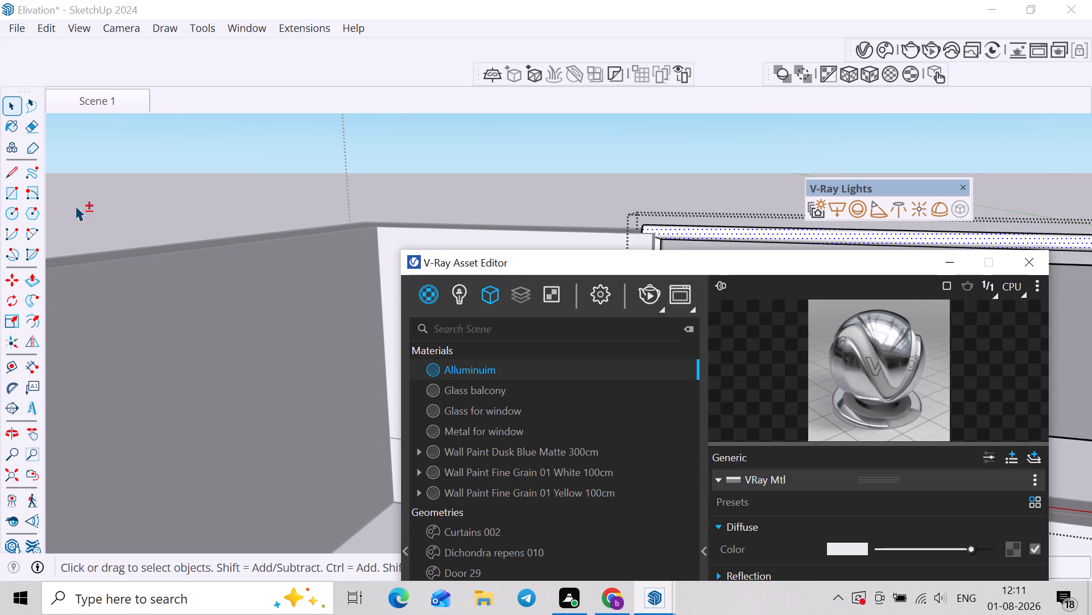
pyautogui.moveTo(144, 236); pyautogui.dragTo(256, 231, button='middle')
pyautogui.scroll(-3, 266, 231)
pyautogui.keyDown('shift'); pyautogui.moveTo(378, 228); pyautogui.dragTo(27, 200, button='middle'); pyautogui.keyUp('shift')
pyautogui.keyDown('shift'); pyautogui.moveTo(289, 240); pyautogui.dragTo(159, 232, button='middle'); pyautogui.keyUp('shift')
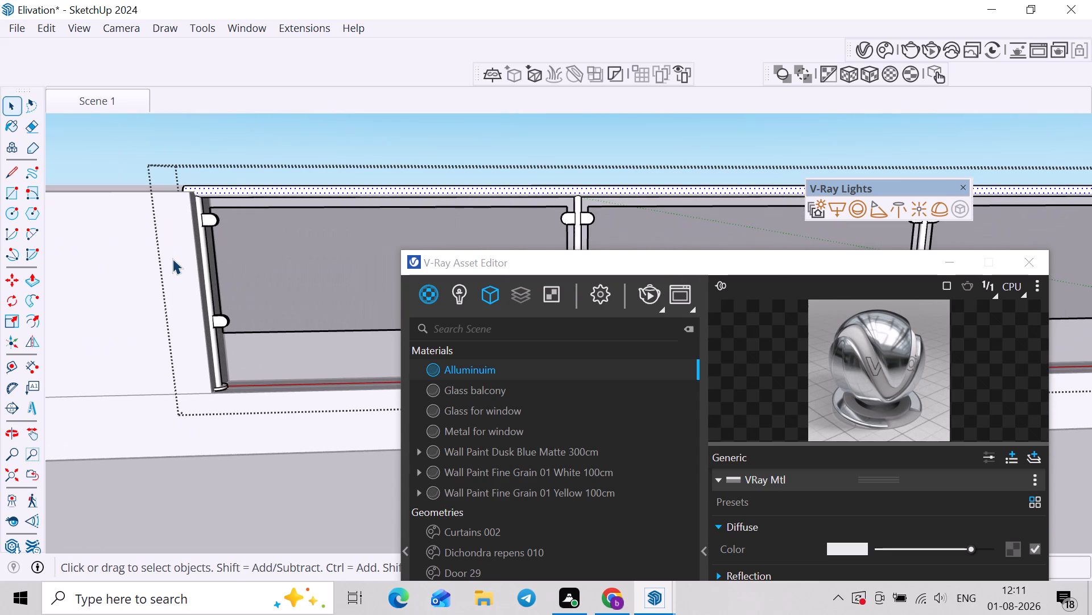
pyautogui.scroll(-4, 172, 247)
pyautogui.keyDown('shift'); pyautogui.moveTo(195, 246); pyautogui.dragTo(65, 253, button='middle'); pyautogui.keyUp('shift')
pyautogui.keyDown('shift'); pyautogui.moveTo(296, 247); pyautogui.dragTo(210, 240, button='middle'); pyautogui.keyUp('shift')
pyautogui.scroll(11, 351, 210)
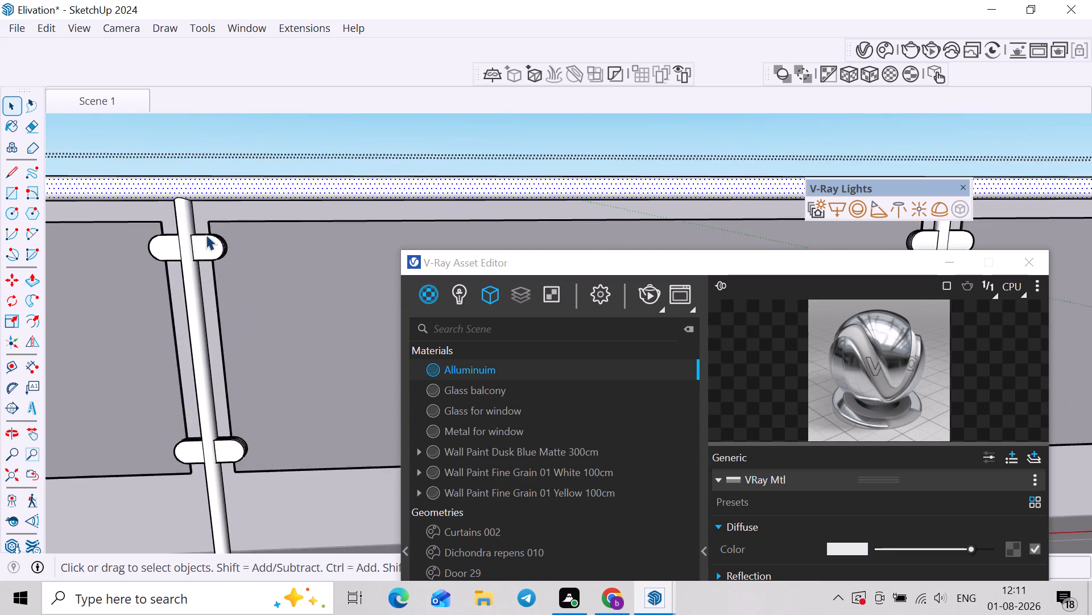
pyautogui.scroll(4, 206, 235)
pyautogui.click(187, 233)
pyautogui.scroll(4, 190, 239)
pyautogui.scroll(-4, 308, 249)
# Apply the Alluminuim material to the railing's middle post together with its upper and lower glass clamps and base plate.
pyautogui.keyDown('shift'); pyautogui.moveTo(506, 232); pyautogui.dragTo(123, 224, button='middle'); pyautogui.keyUp('shift')
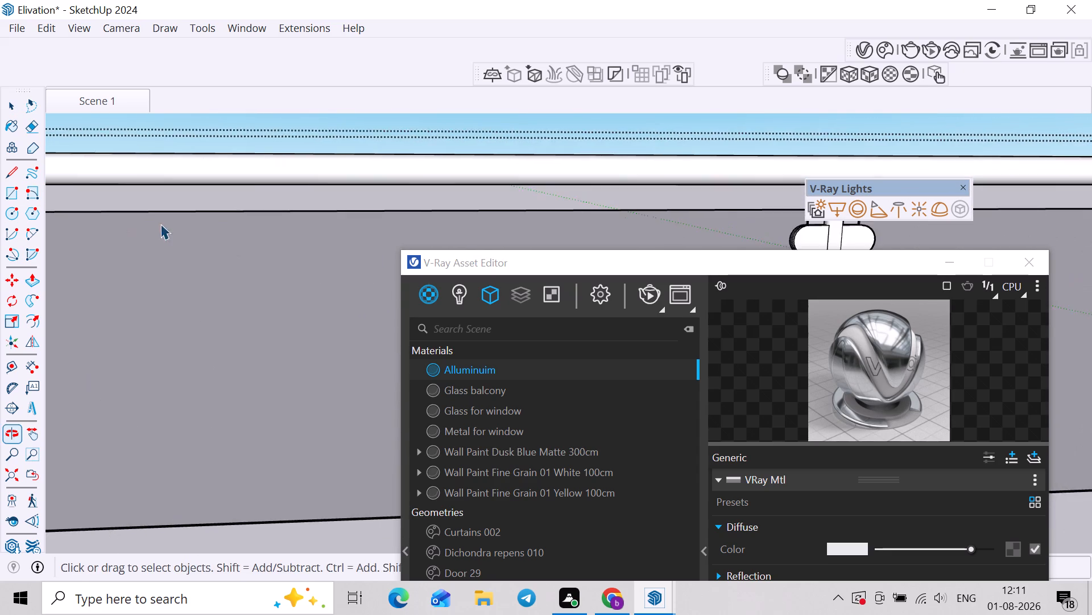
pyautogui.scroll(-4, 257, 227)
pyautogui.moveTo(359, 230); pyautogui.dragTo(45, 207, button='middle')
pyautogui.moveTo(365, 207); pyautogui.dragTo(380, 201, button='middle')
pyautogui.scroll(6, 389, 198)
pyautogui.click(361, 212)
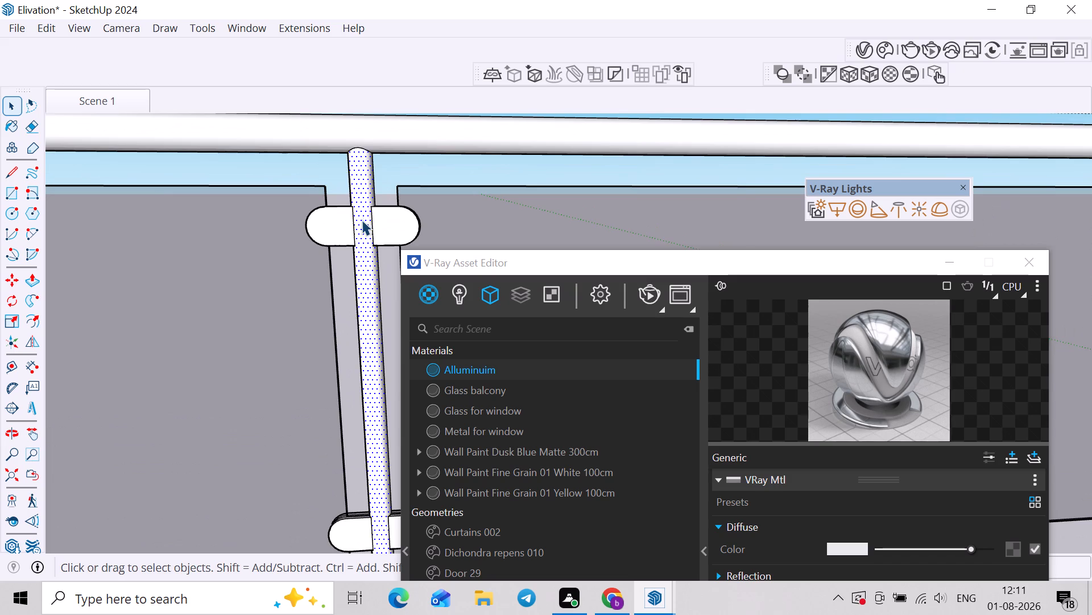
pyautogui.scroll(-3, 362, 220)
pyautogui.scroll(1, 368, 286)
pyautogui.keyDown('shift'); pyautogui.moveTo(367, 286); pyautogui.dragTo(360, 191, button='middle'); pyautogui.keyUp('shift')
pyautogui.keyDown('shift'); pyautogui.scroll(1, 371, 301); pyautogui.keyUp('shift')
pyautogui.keyDown('shift'); pyautogui.moveTo(341, 218); pyautogui.dragTo(291, 376, button='middle'); pyautogui.keyUp('shift')
pyautogui.keyDown('shift'); pyautogui.moveTo(243, 200); pyautogui.dragTo(344, 266); pyautogui.keyUp('shift')
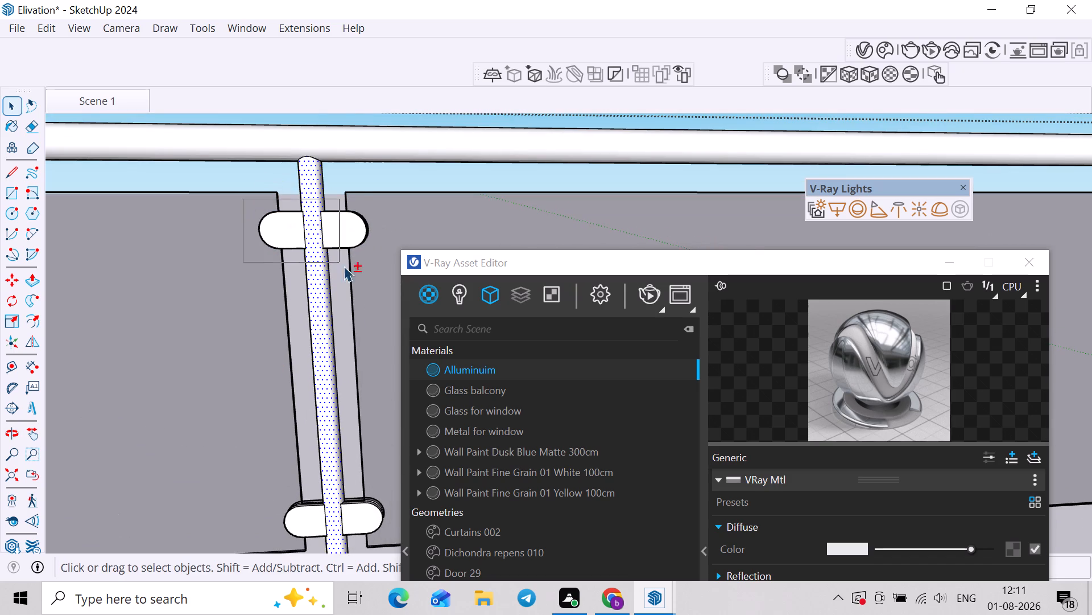
pyautogui.keyDown('shift'); pyautogui.moveTo(344, 266); pyautogui.dragTo(373, 290); pyautogui.keyUp('shift')
pyautogui.keyDown('shift'); pyautogui.scroll(-5, 374, 289); pyautogui.keyUp('shift')
pyautogui.keyDown('shift'); pyautogui.moveTo(367, 285); pyautogui.dragTo(362, 181, button='middle'); pyautogui.keyUp('shift')
pyautogui.keyDown('shift'); pyautogui.scroll(6, 326, 322); pyautogui.keyUp('shift')
pyautogui.keyDown('shift'); pyautogui.moveTo(266, 295); pyautogui.dragTo(285, 311); pyautogui.keyUp('shift')
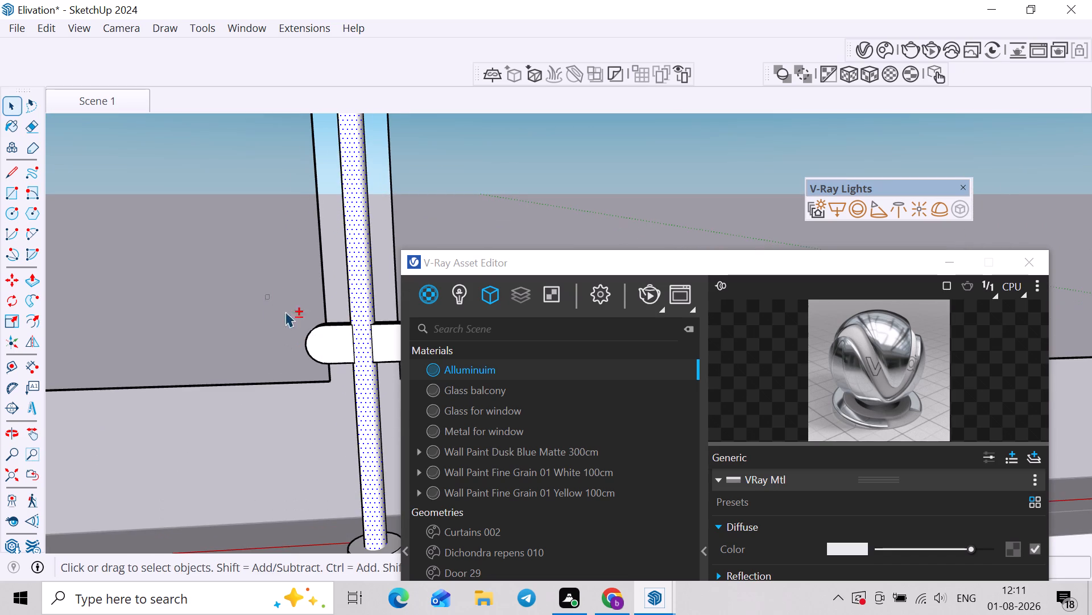
pyautogui.keyDown('shift'); pyautogui.moveTo(285, 311); pyautogui.dragTo(315, 334); pyautogui.keyUp('shift')
pyautogui.keyDown('shift'); pyautogui.scroll(-4, 315, 334); pyautogui.keyUp('shift')
pyautogui.keyDown('shift'); pyautogui.moveTo(314, 329); pyautogui.dragTo(155, 248, button='middle'); pyautogui.keyUp('shift')
pyautogui.keyDown('shift'); pyautogui.scroll(2, 168, 253); pyautogui.keyUp('shift')
pyautogui.keyDown('shift'); pyautogui.moveTo(122, 222); pyautogui.dragTo(241, 282); pyautogui.keyUp('shift')
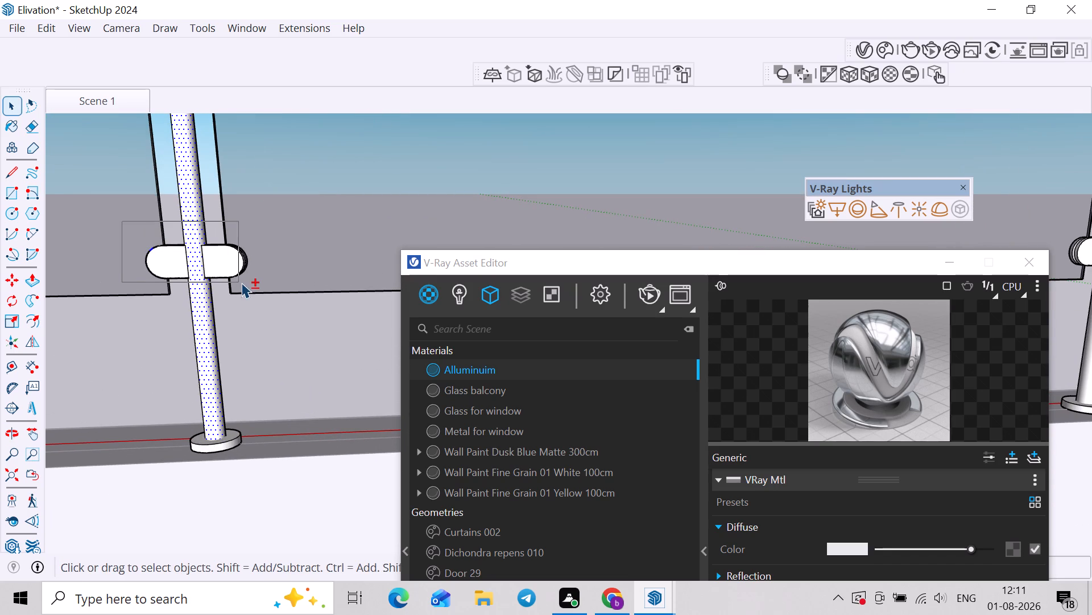
pyautogui.keyDown('shift'); pyautogui.moveTo(241, 282); pyautogui.dragTo(257, 282); pyautogui.keyUp('shift')
pyautogui.keyDown('shift'); pyautogui.scroll(2, 216, 433); pyautogui.keyUp('shift')
pyautogui.keyDown('shift'); pyautogui.moveTo(134, 409); pyautogui.dragTo(333, 503); pyautogui.keyUp('shift')
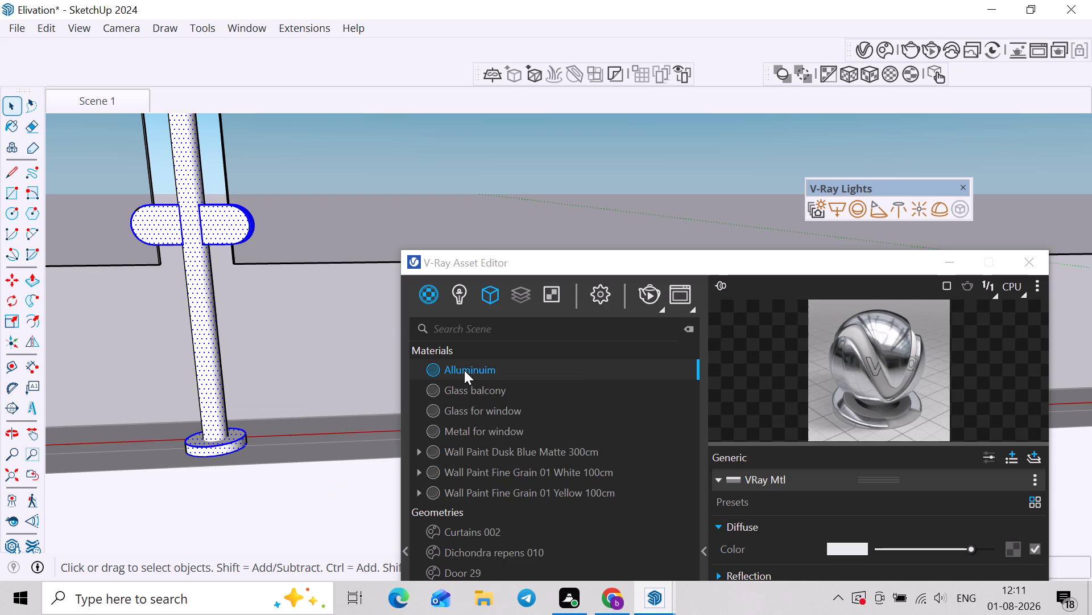
pyautogui.rightClick(464, 370)
pyautogui.click(508, 408)
# Apply the Alluminuim material to the last intermediate post before the railing's right end and to its upper and lower glass clamps.
pyautogui.scroll(-7, 356, 375)
pyautogui.keyDown('shift'); pyautogui.moveTo(357, 354); pyautogui.dragTo(142, 375, button='middle'); pyautogui.keyUp('shift')
pyautogui.scroll(-3, 210, 355)
pyautogui.keyDown('shift'); pyautogui.moveTo(305, 310); pyautogui.dragTo(69, 375, button='middle'); pyautogui.keyUp('shift')
pyautogui.scroll(8, 313, 228)
pyautogui.click(359, 257)
pyautogui.moveTo(361, 257); pyautogui.dragTo(218, 255, button='middle')
pyautogui.keyDown('shift'); pyautogui.scroll(3, 218, 256); pyautogui.keyUp('shift')
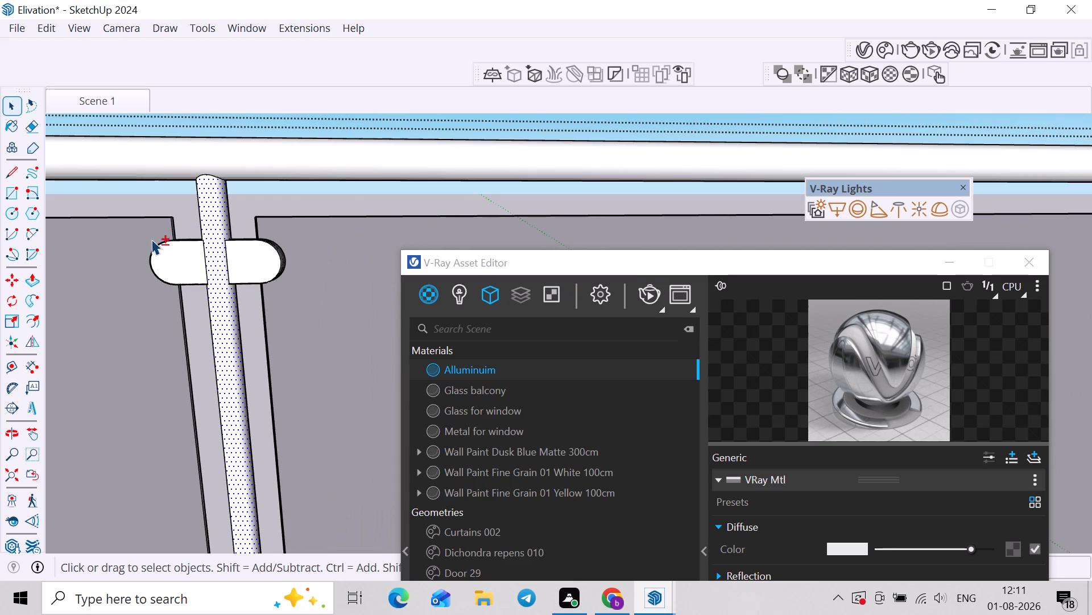
pyautogui.keyDown('shift'); pyautogui.moveTo(113, 231); pyautogui.dragTo(297, 326); pyautogui.keyUp('shift')
pyautogui.keyDown('shift'); pyautogui.scroll(-3, 297, 325); pyautogui.keyUp('shift')
pyautogui.keyDown('shift'); pyautogui.moveTo(292, 371); pyautogui.dragTo(287, 223, button='middle'); pyautogui.keyUp('shift')
pyautogui.keyDown('shift'); pyautogui.scroll(3, 241, 377); pyautogui.keyUp('shift')
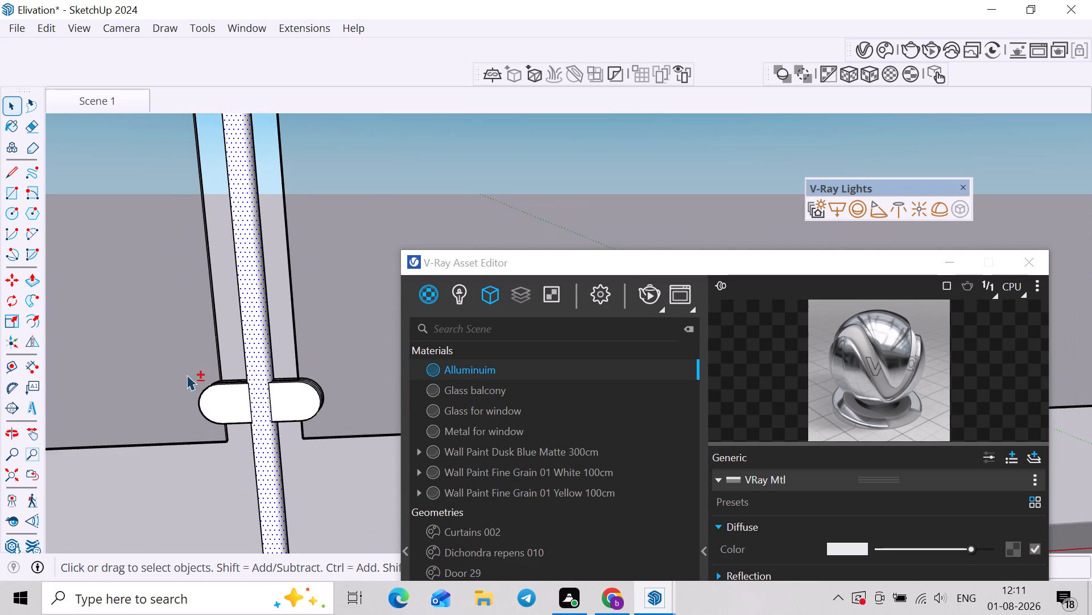
pyautogui.keyDown('shift'); pyautogui.moveTo(119, 333); pyautogui.dragTo(328, 430); pyautogui.keyUp('shift')
pyautogui.rightClick(469, 374)
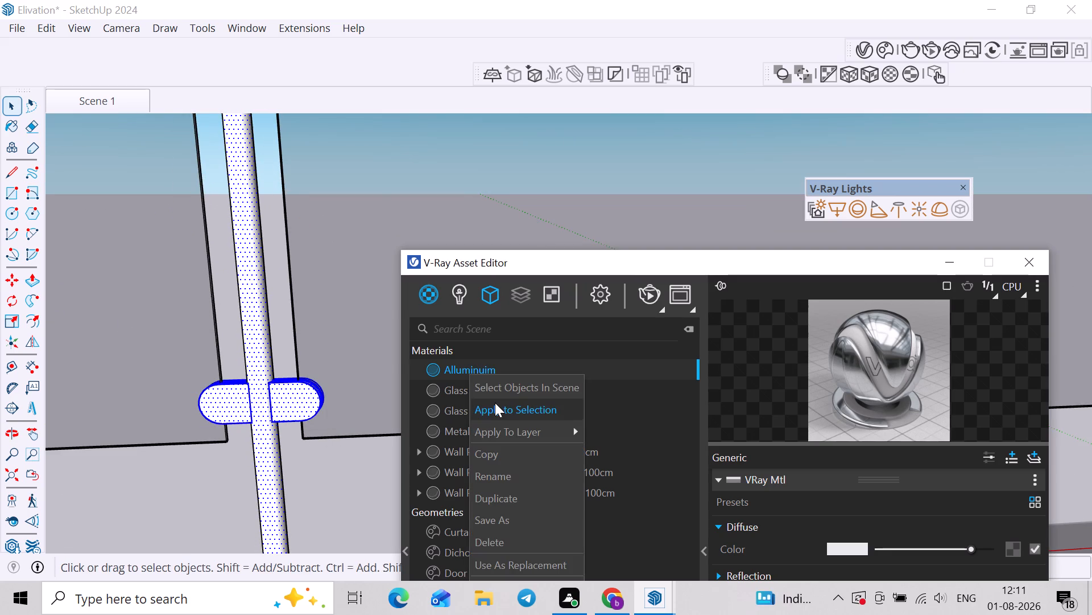
pyautogui.click(495, 401)
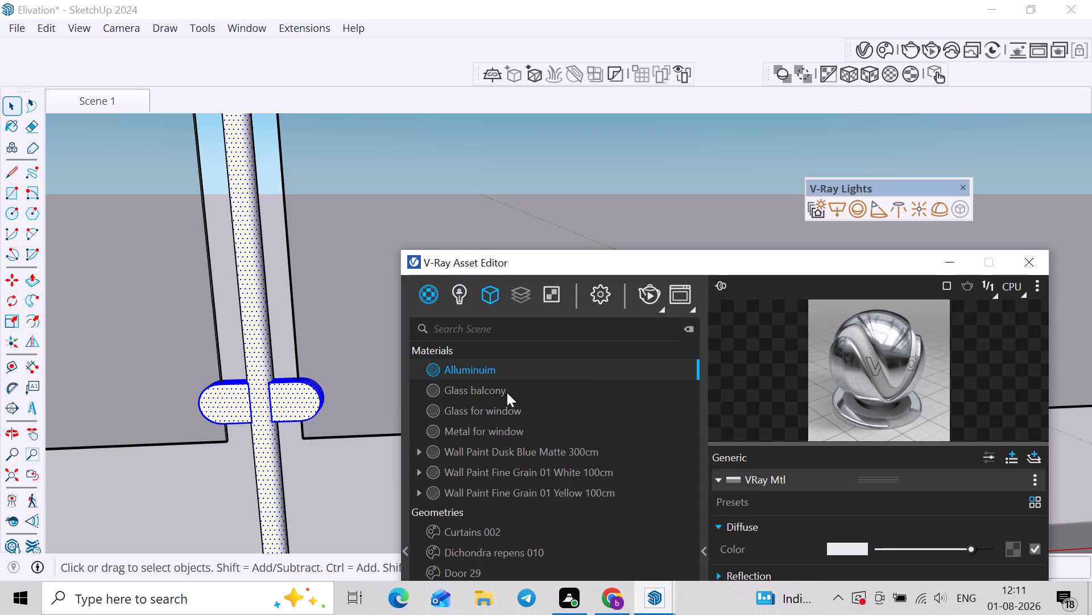
# Apply the Alluminuim material to the railing's right end post and its upper and lower glass clamps.
pyautogui.scroll(-10, 498, 387)
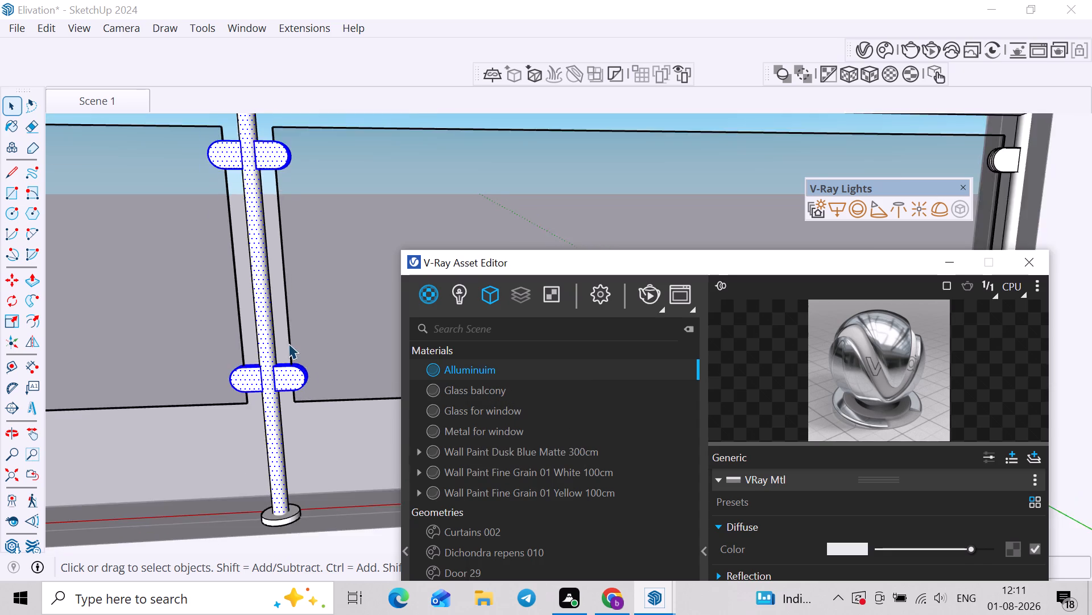
pyautogui.scroll(-2, 288, 343)
pyautogui.keyDown('shift'); pyautogui.moveTo(311, 343); pyautogui.dragTo(7, 348, button='middle'); pyautogui.keyUp('shift')
pyautogui.moveTo(215, 305); pyautogui.dragTo(82, 352, button='middle')
pyautogui.scroll(5, 212, 290)
pyautogui.moveTo(257, 296); pyautogui.dragTo(101, 286, button='middle')
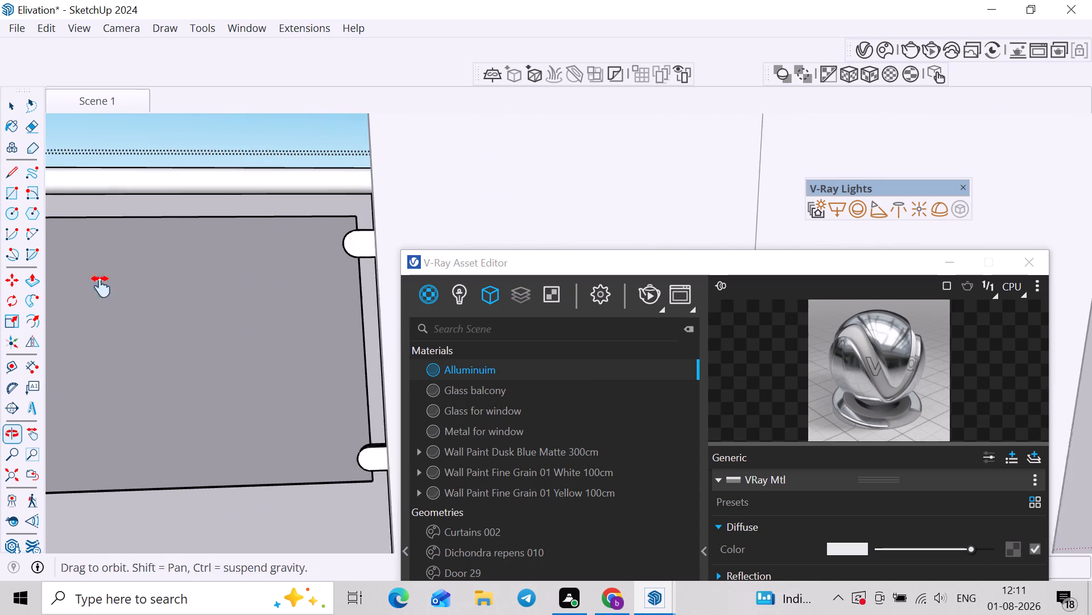
pyautogui.moveTo(101, 286); pyautogui.dragTo(100, 286, button='middle')
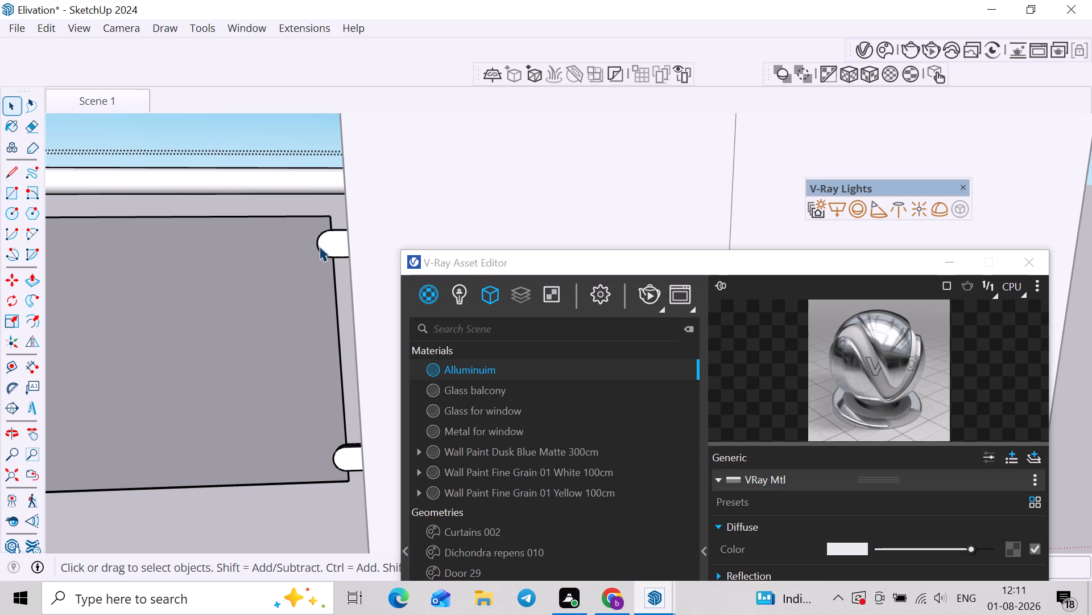
pyautogui.keyDown('shift'); pyautogui.moveTo(329, 250); pyautogui.dragTo(241, 281, button='middle'); pyautogui.keyUp('shift')
pyautogui.scroll(3, 366, 255)
pyautogui.moveTo(235, 266); pyautogui.dragTo(390, 283, button='middle')
pyautogui.scroll(3, 198, 308)
pyautogui.click(189, 297)
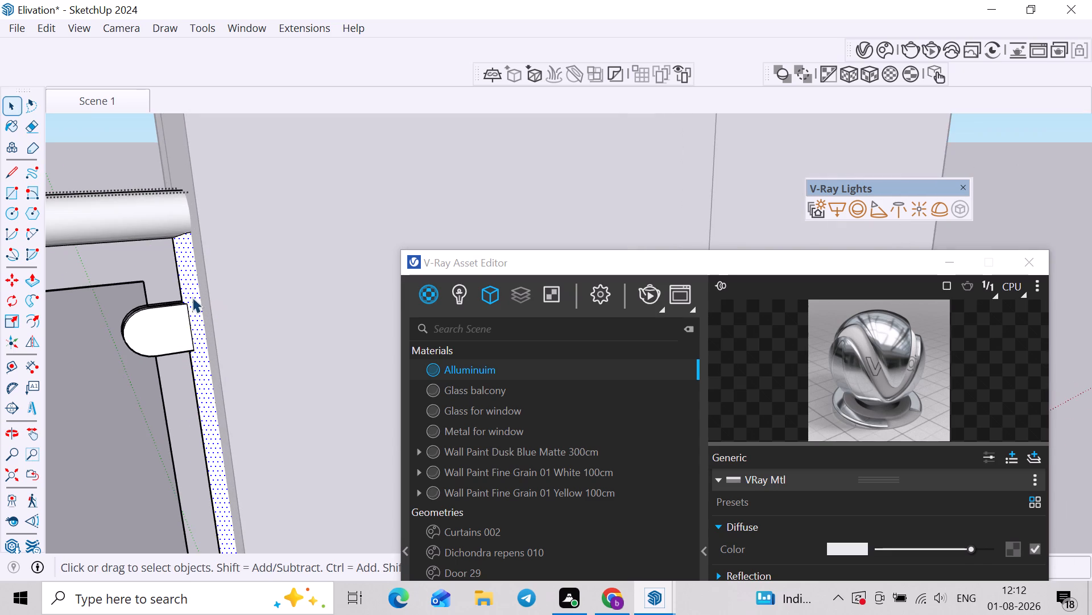
pyautogui.scroll(3, 193, 298)
pyautogui.keyDown('shift'); pyautogui.moveTo(53, 293); pyautogui.dragTo(207, 376); pyautogui.keyUp('shift')
pyautogui.keyDown('shift'); pyautogui.scroll(-3, 207, 376); pyautogui.keyUp('shift')
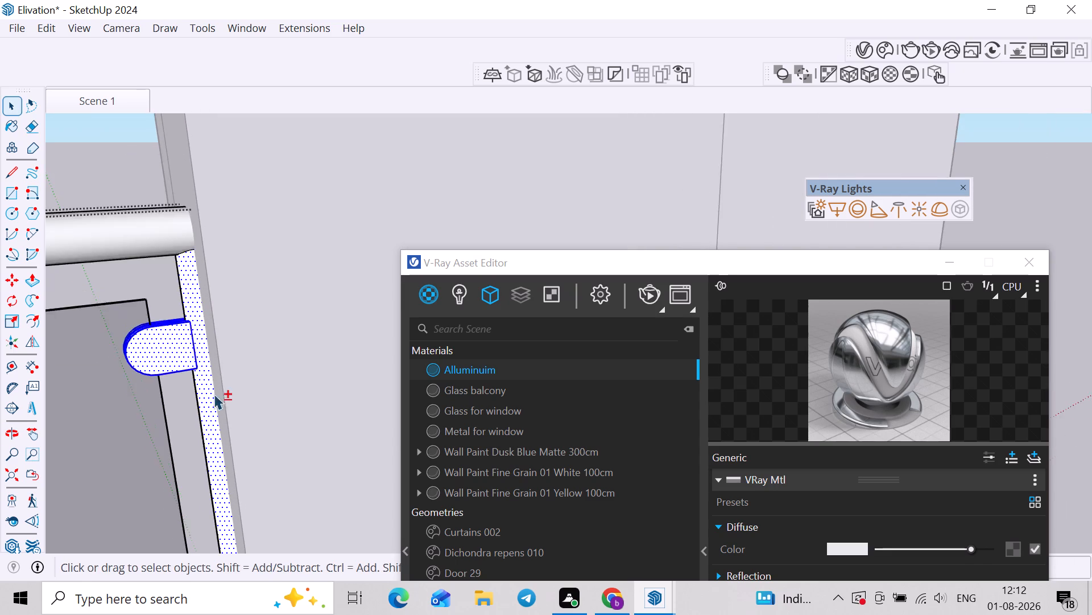
pyautogui.keyDown('shift'); pyautogui.scroll(-1, 214, 394); pyautogui.keyUp('shift')
pyautogui.keyDown('shift'); pyautogui.scroll(1, 217, 409); pyautogui.keyUp('shift')
pyautogui.keyDown('shift'); pyautogui.moveTo(217, 409); pyautogui.dragTo(217, 208, button='middle'); pyautogui.keyUp('shift')
pyautogui.keyDown('shift'); pyautogui.scroll(-3, 238, 481); pyautogui.keyUp('shift')
pyautogui.keyDown('shift'); pyautogui.moveTo(242, 505); pyautogui.dragTo(247, 401, button='middle'); pyautogui.keyUp('shift')
pyautogui.keyDown('shift'); pyautogui.scroll(5, 235, 456); pyautogui.keyUp('shift')
pyautogui.keyDown('shift'); pyautogui.moveTo(160, 362); pyautogui.dragTo(255, 424); pyautogui.keyUp('shift')
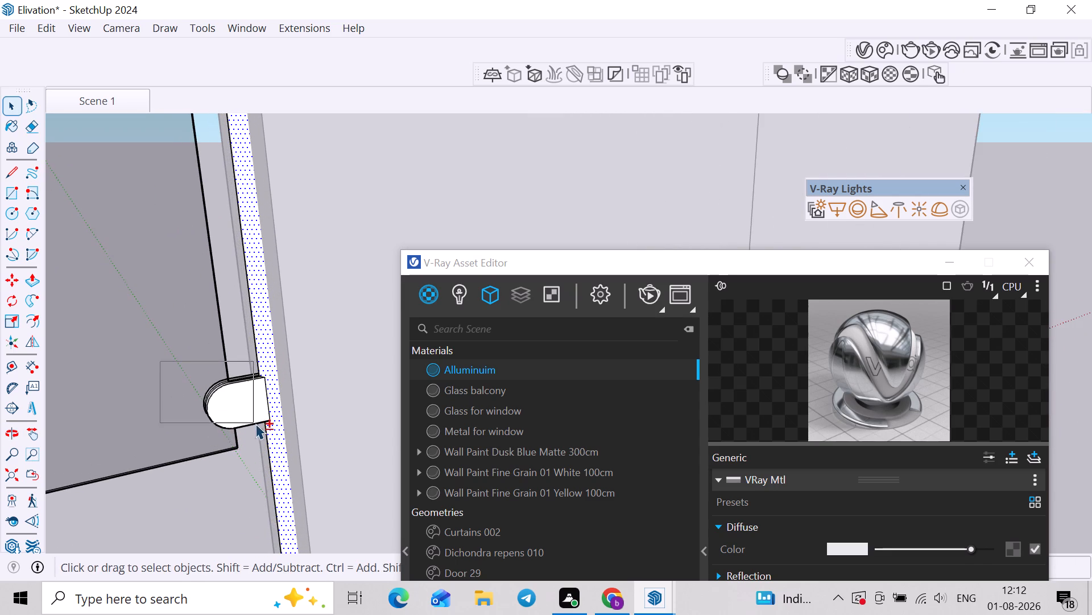
pyautogui.keyDown('shift'); pyautogui.moveTo(255, 424); pyautogui.dragTo(283, 436); pyautogui.keyUp('shift')
pyautogui.keyDown('shift'); pyautogui.rightClick(452, 368); pyautogui.keyUp('shift')
pyautogui.keyDown('shift'); pyautogui.click(475, 410); pyautogui.keyUp('shift')
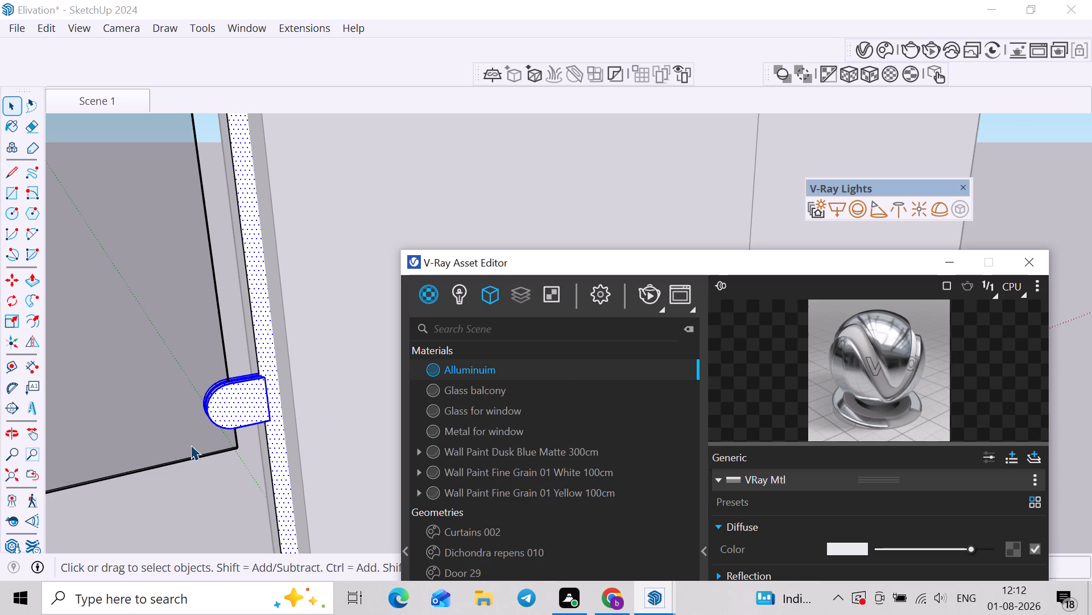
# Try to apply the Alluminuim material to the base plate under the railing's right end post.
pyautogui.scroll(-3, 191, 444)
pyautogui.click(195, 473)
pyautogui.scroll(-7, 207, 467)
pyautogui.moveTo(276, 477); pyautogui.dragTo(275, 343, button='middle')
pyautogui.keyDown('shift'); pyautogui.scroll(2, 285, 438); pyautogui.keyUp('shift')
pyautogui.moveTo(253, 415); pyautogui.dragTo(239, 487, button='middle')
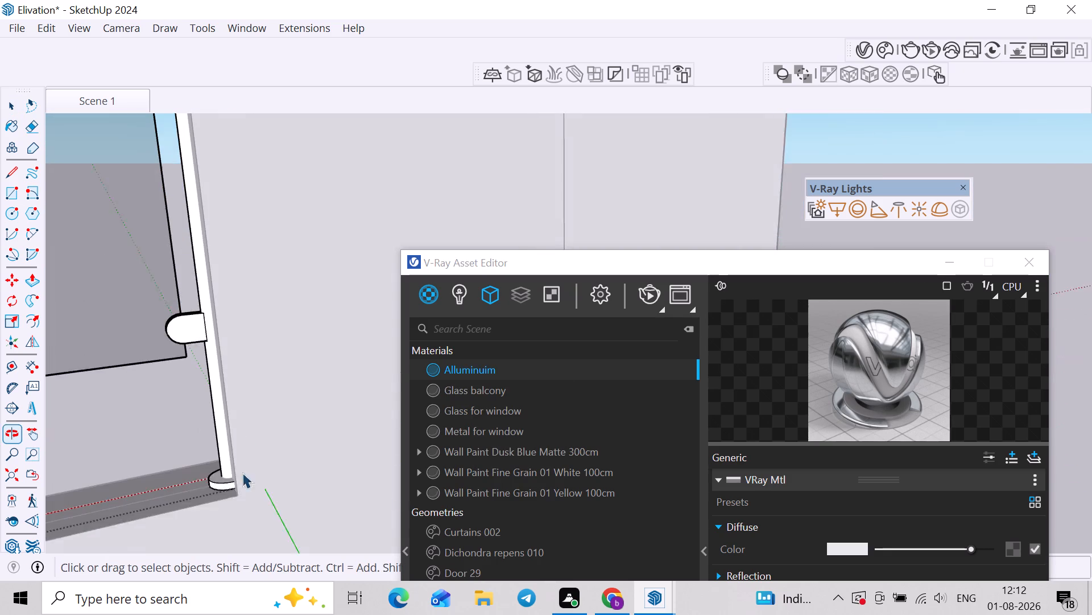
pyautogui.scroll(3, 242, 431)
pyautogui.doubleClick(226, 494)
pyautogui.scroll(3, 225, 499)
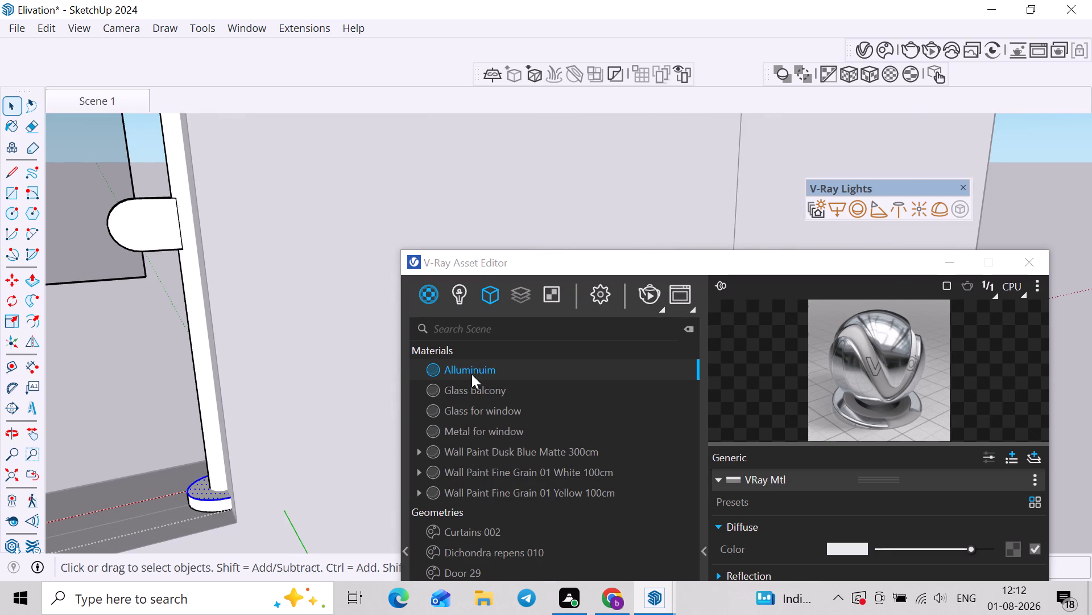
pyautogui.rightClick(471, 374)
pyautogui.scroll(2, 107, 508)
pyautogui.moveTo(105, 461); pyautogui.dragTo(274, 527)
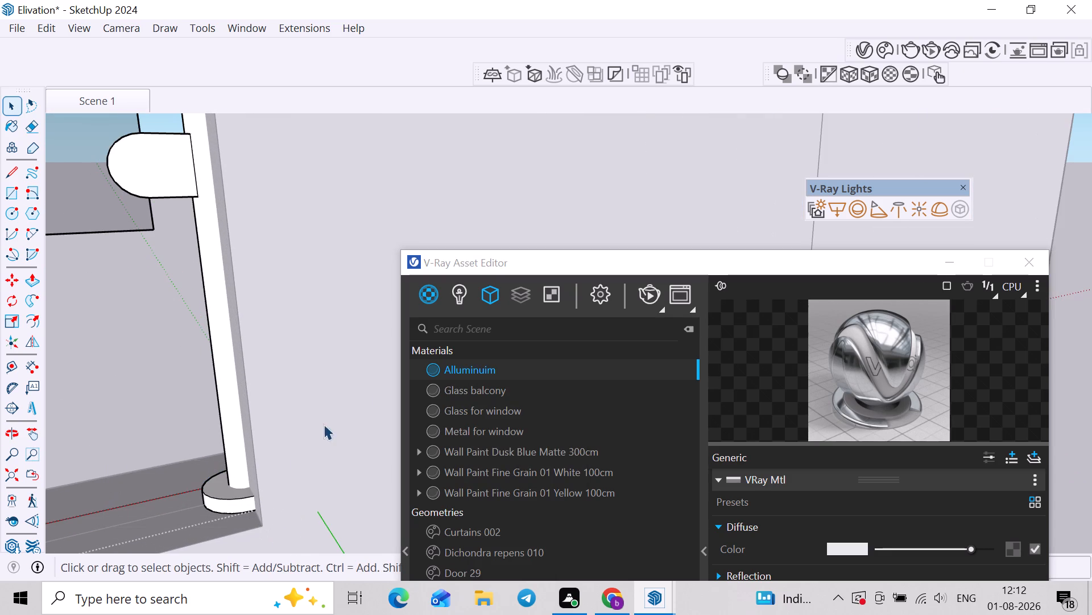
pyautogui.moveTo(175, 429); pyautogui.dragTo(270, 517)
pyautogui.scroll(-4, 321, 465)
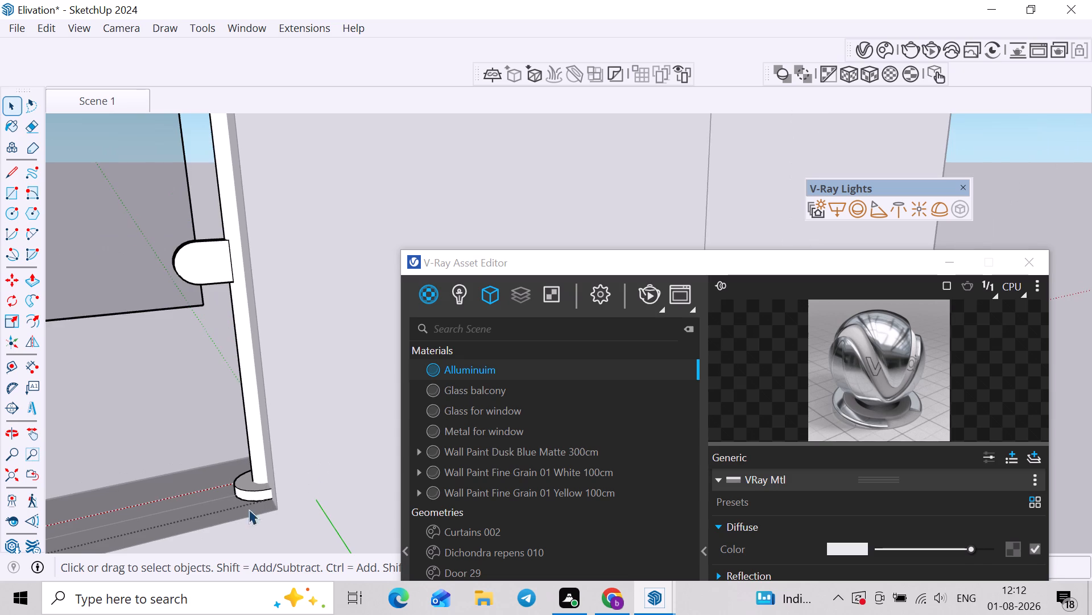
# Apply the Alluminuim material to the top and side faces of the railing's right end post base plate.
pyautogui.doubleClick(249, 495)
pyautogui.scroll(7, 249, 495)
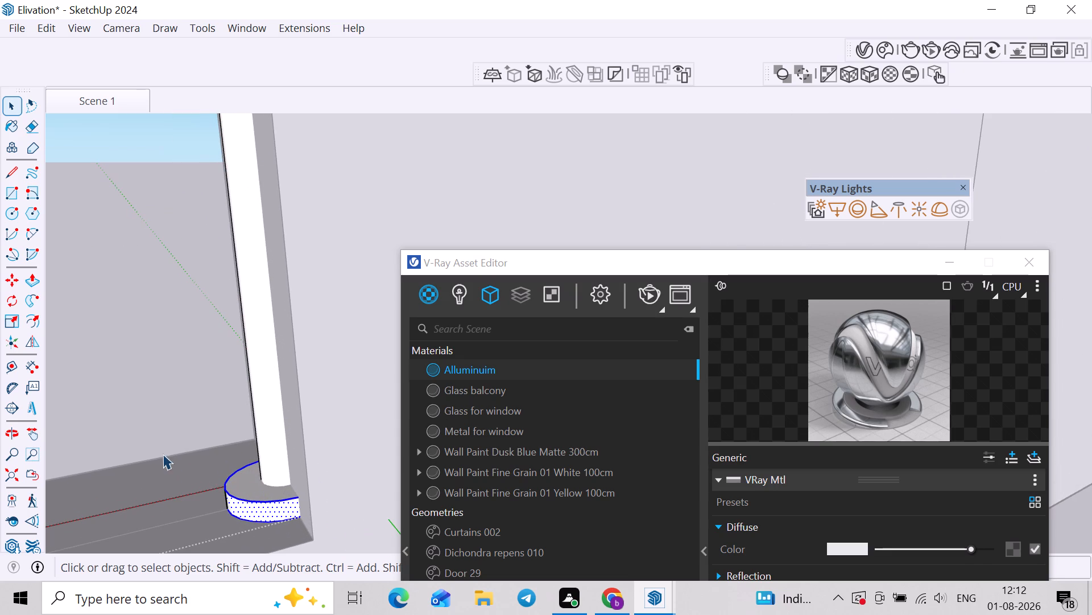
pyautogui.click(163, 454)
pyautogui.moveTo(177, 429); pyautogui.dragTo(339, 557)
pyautogui.scroll(2, 265, 506)
pyautogui.doubleClick(265, 507)
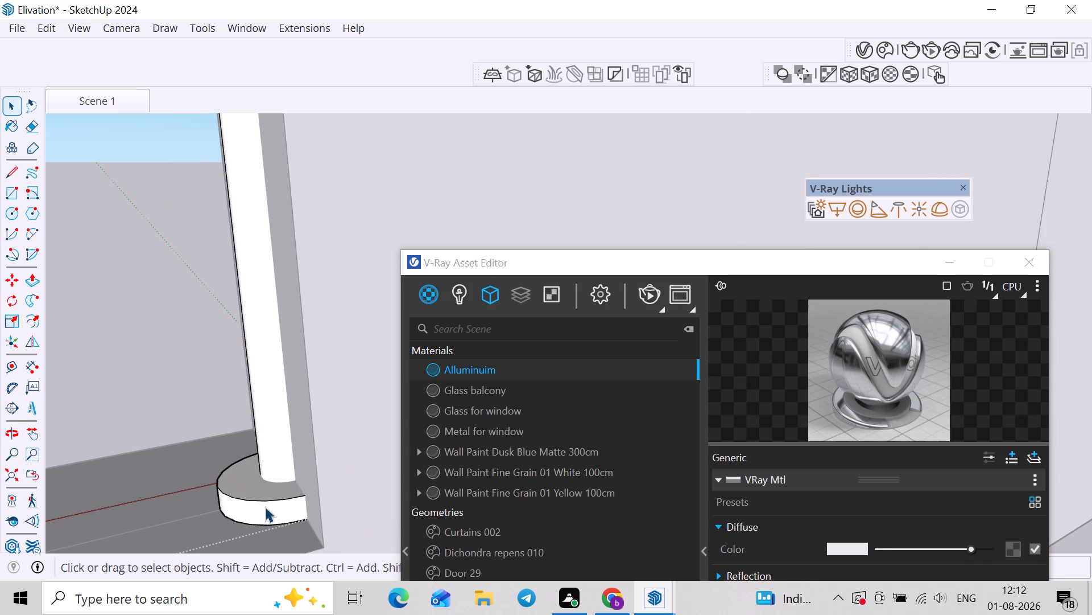
pyautogui.scroll(1, 267, 507)
pyautogui.moveTo(267, 507); pyautogui.dragTo(257, 533, button='middle')
pyautogui.keyDown('shift'); pyautogui.click(245, 466); pyautogui.keyUp('shift')
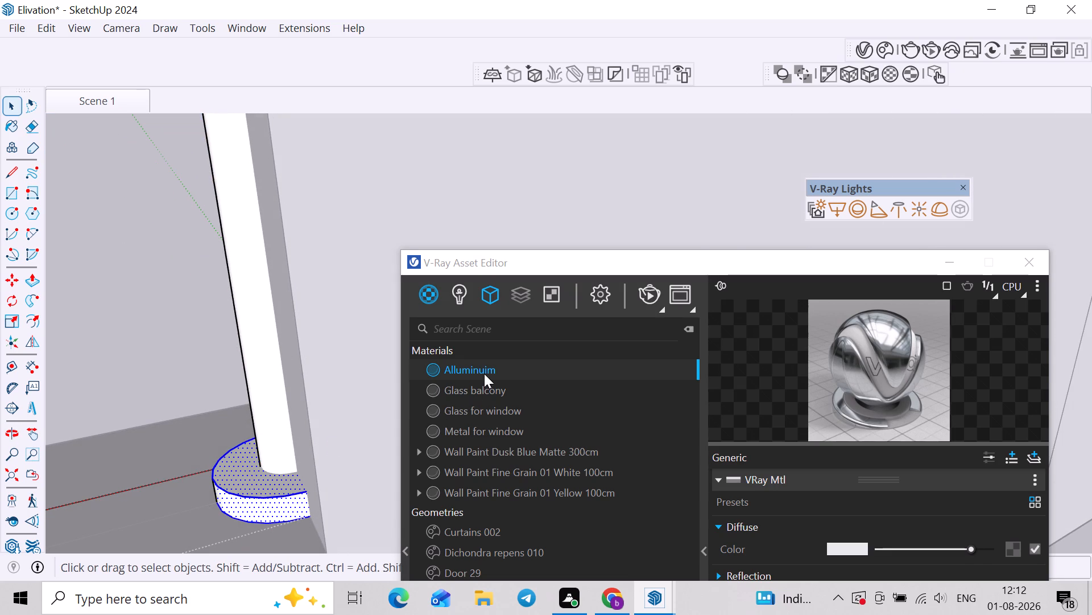
pyautogui.rightClick(484, 371)
pyautogui.click(500, 400)
pyautogui.scroll(-4, 124, 419)
pyautogui.click(109, 378)
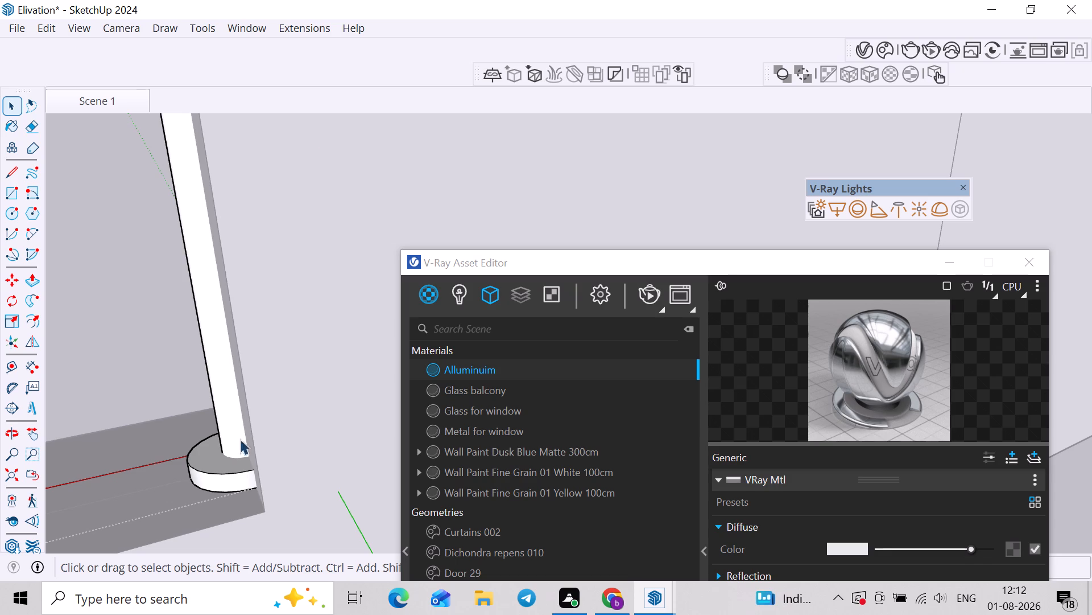
# Clear the selection and return to the Scene 1 view of the full elevation.
pyautogui.scroll(-5, 241, 400)
pyautogui.click(319, 343)
pyautogui.scroll(-5, 313, 342)
pyautogui.click(105, 100)
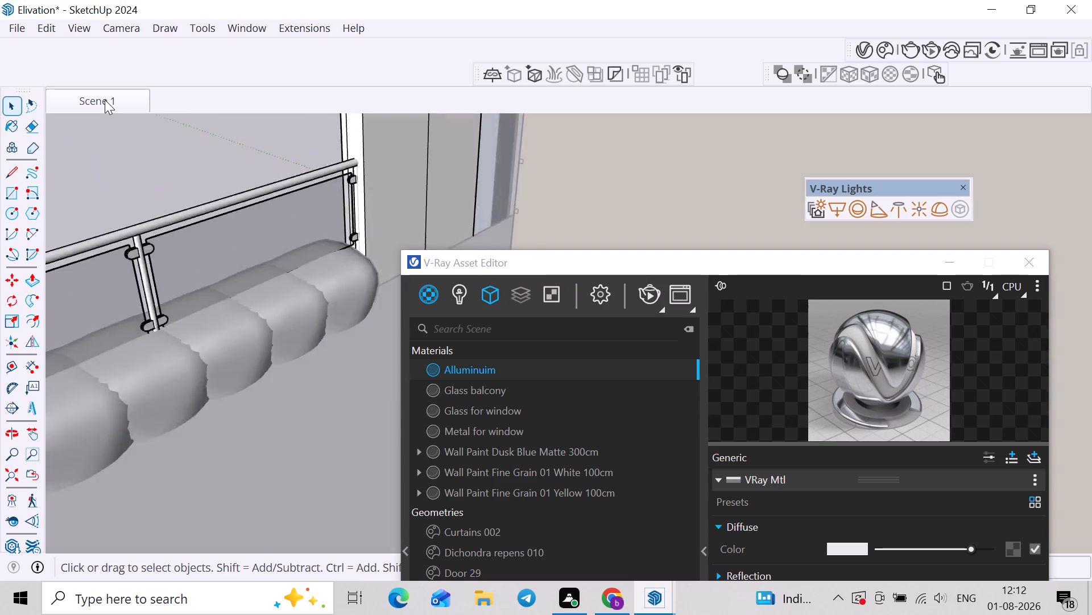
pyautogui.click(190, 137)
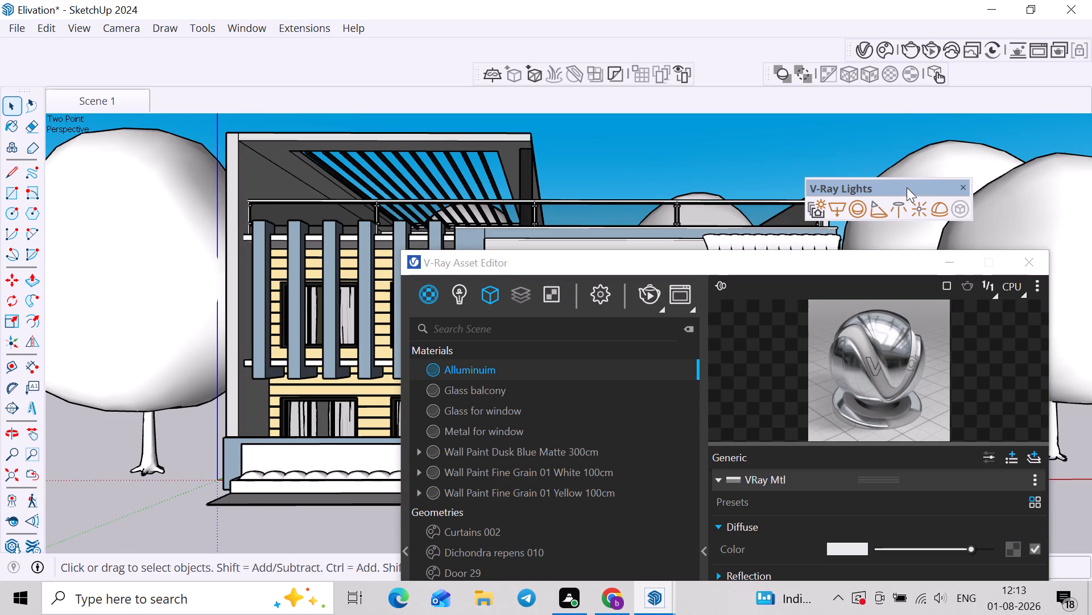
# Dock the floating V-Ray Lights toolbar and line up all the V-Ray toolbars in a single row.
pyautogui.moveTo(896, 191); pyautogui.dragTo(437, 58)
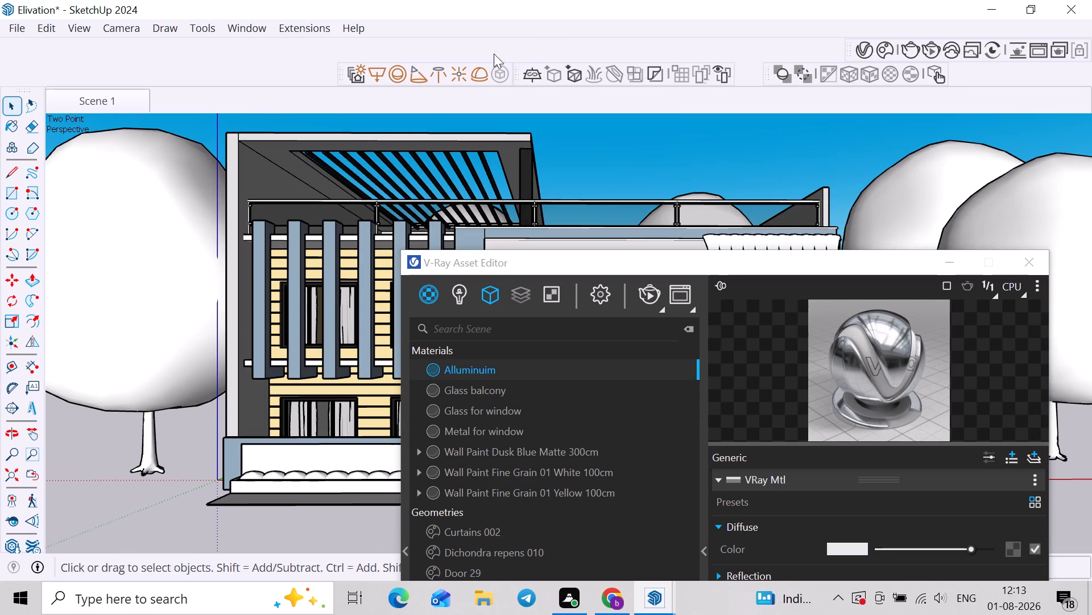
pyautogui.click(764, 64)
pyautogui.moveTo(766, 64); pyautogui.dragTo(597, 65)
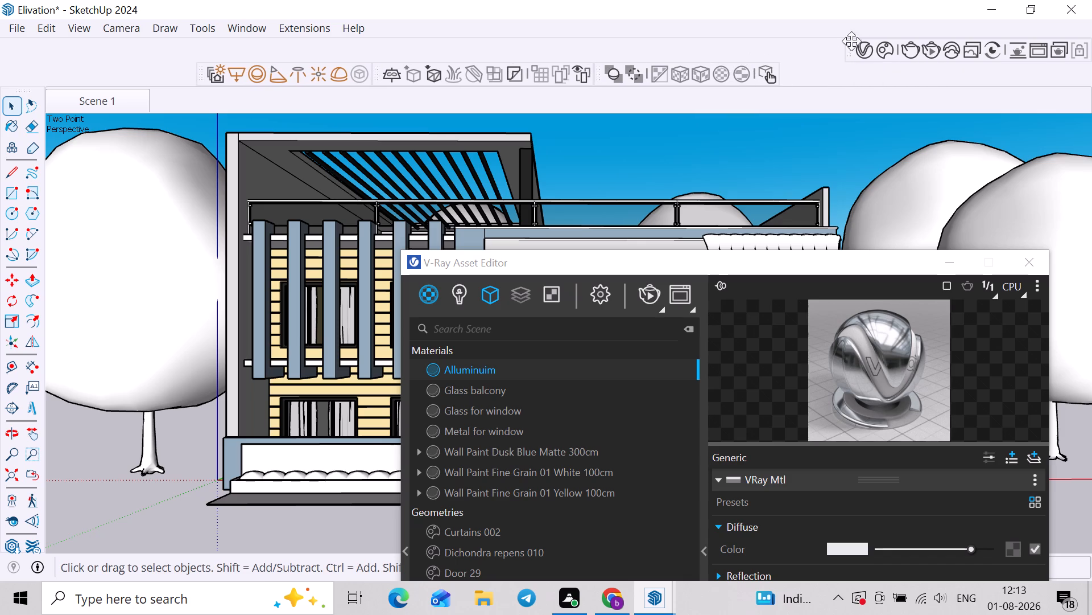
pyautogui.moveTo(848, 46); pyautogui.dragTo(791, 48)
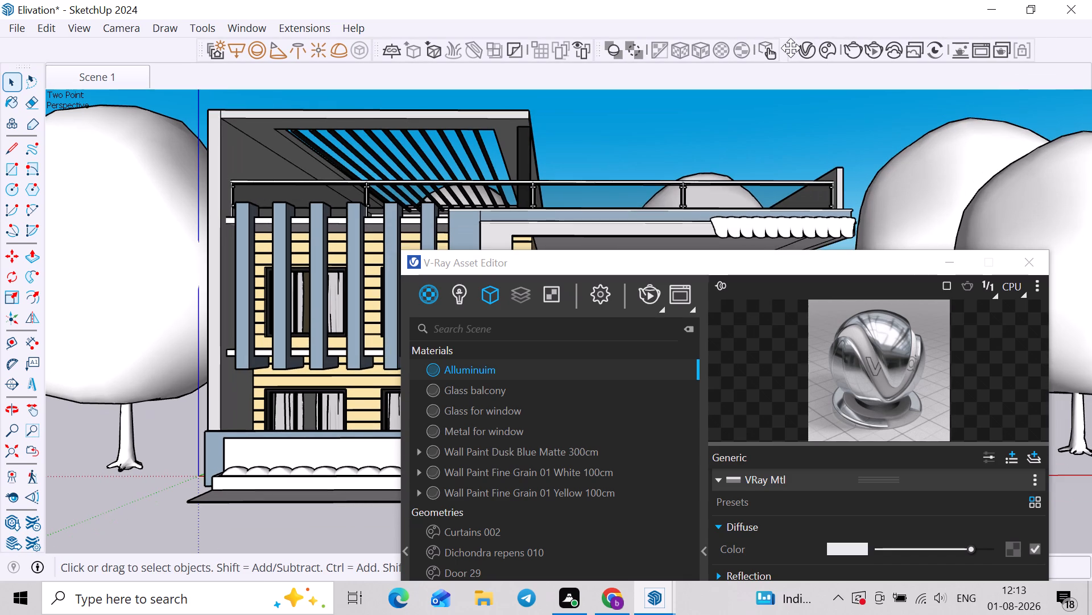
pyautogui.moveTo(791, 48); pyautogui.dragTo(774, 48)
# Run an interactive V-Ray render of Scene 1, examine the elevation and trees, restart it, and close the frame buffer.
pyautogui.click(647, 290)
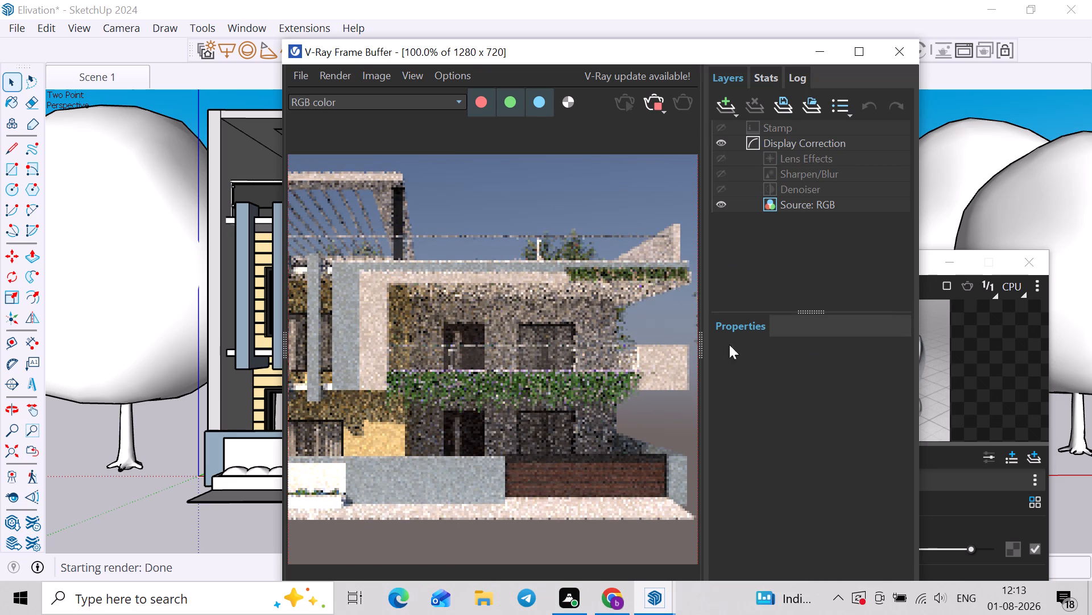
pyautogui.scroll(-1, 553, 298)
pyautogui.scroll(1, 549, 322)
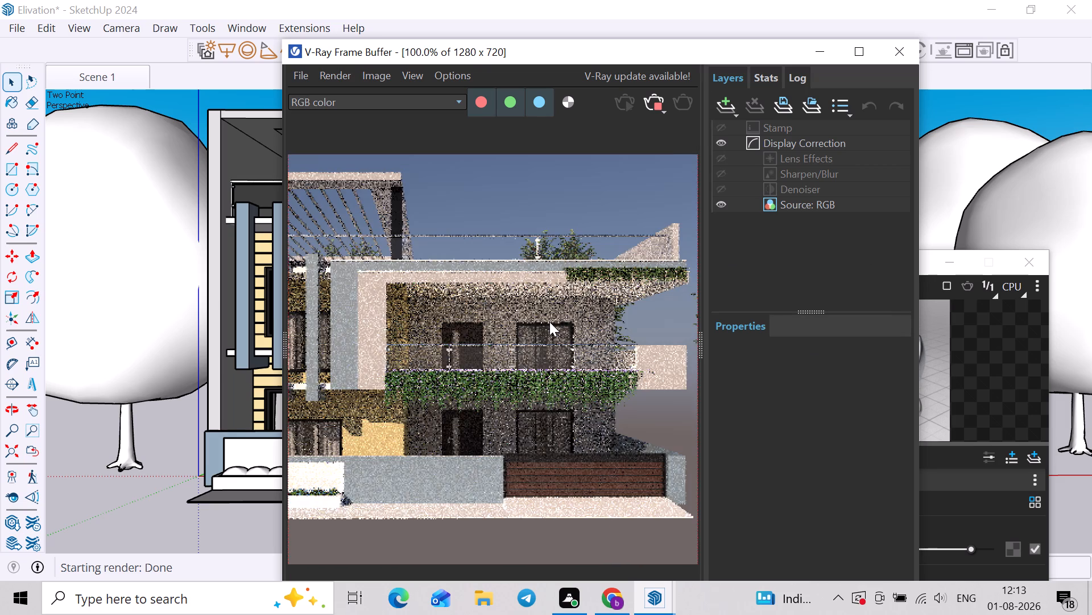
pyautogui.scroll(-1, 549, 322)
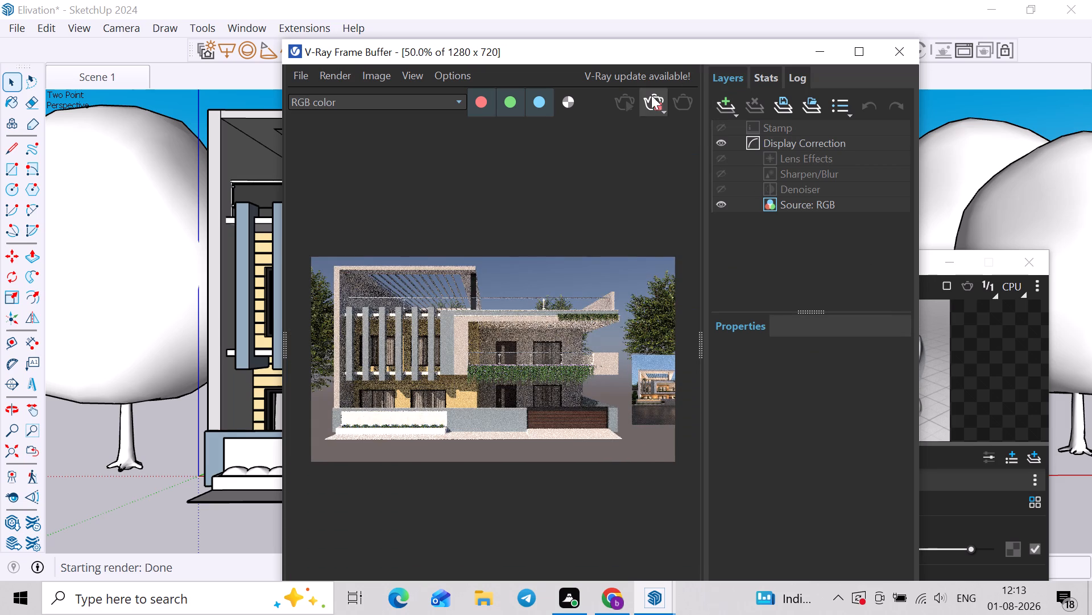
pyautogui.click(651, 104)
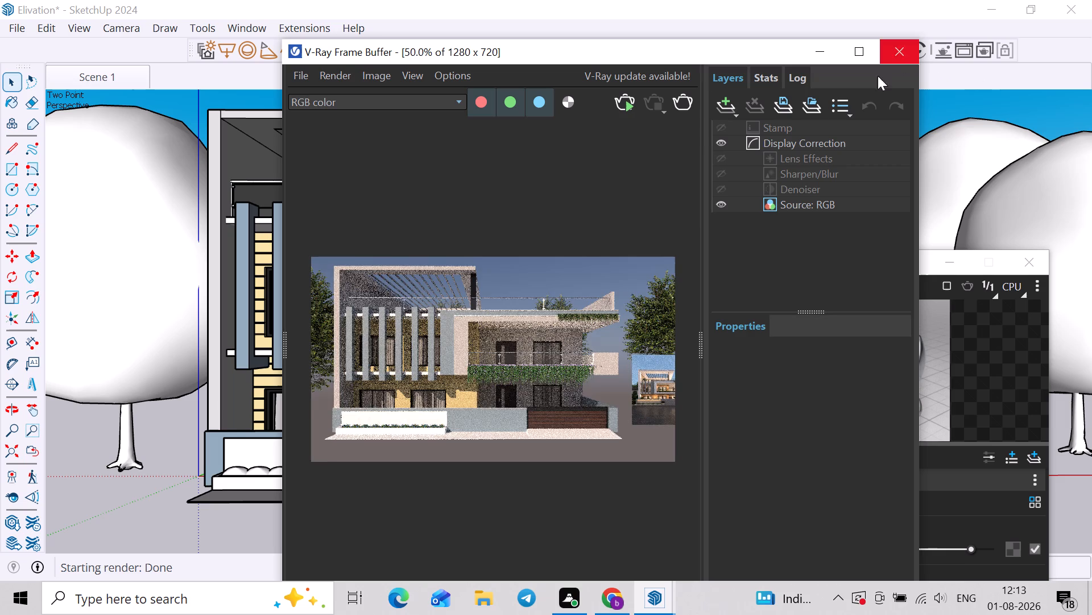
pyautogui.scroll(2, 636, 342)
pyautogui.scroll(-2, 643, 373)
pyautogui.scroll(1, 590, 381)
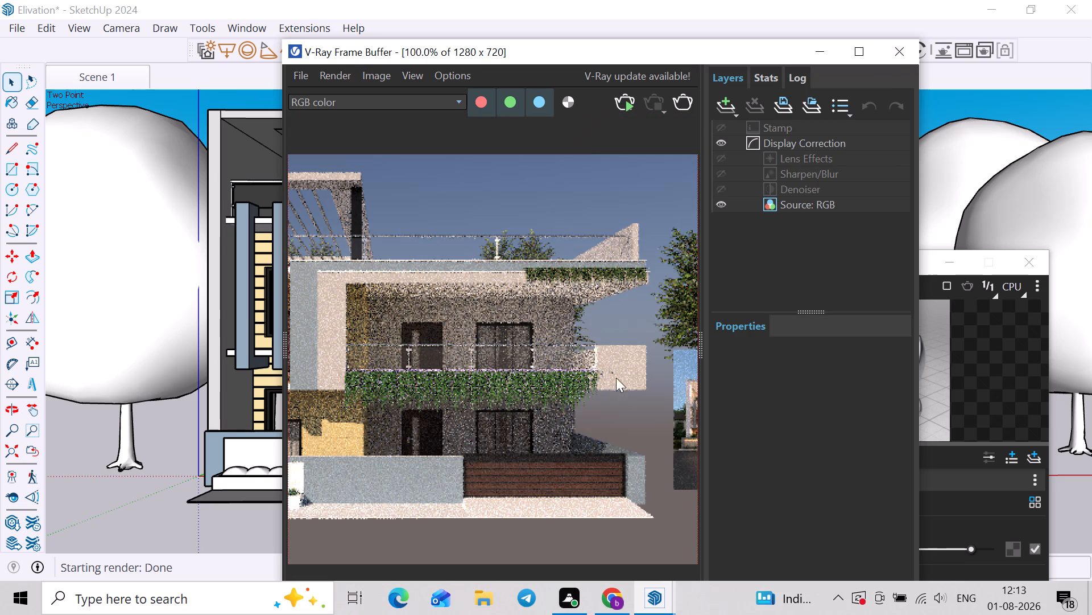
pyautogui.click(622, 102)
pyautogui.click(917, 58)
# Close the V-Ray Asset Editor to uncover the model.
pyautogui.scroll(-1, 700, 205)
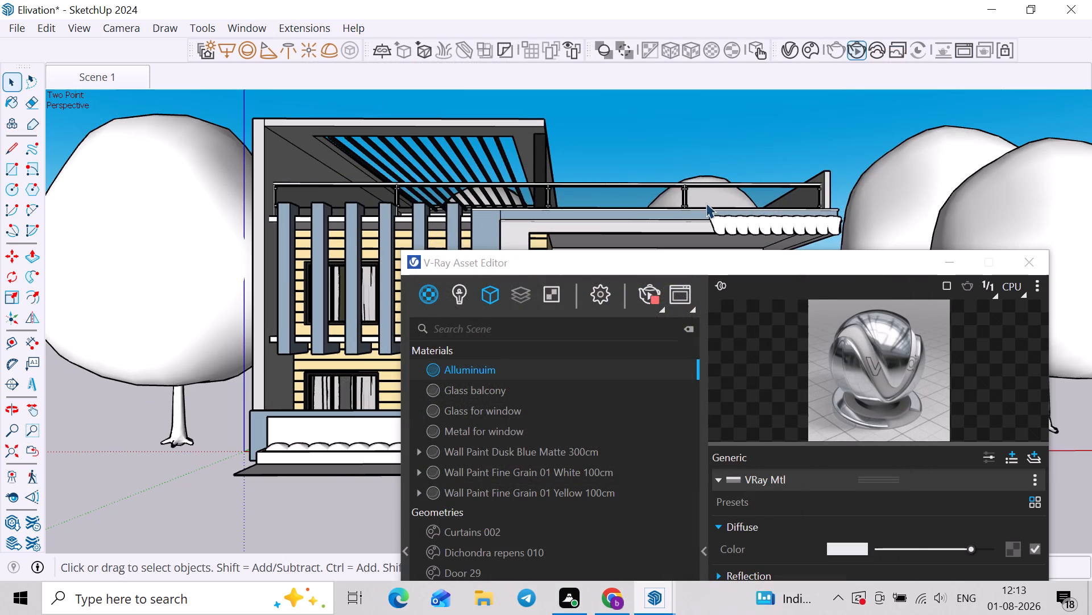
pyautogui.moveTo(824, 257); pyautogui.dragTo(717, 146)
pyautogui.click(918, 157)
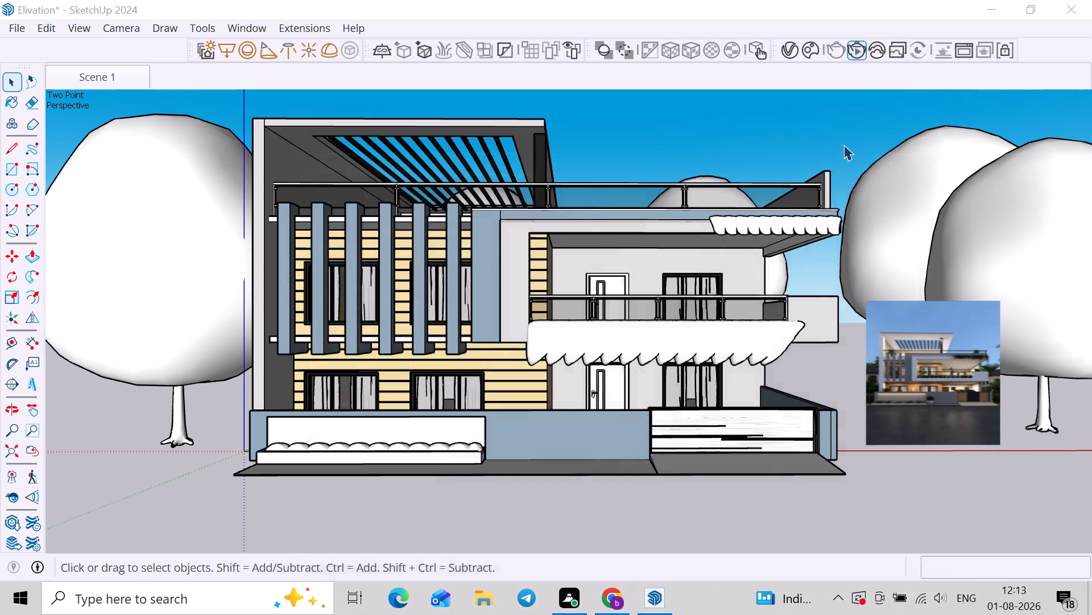
# Uniformly enlarge the tree behind the upper terrace on the house's right side, as seen in Scene 1.
pyautogui.click(843, 145)
pyautogui.scroll(-2, 797, 252)
pyautogui.moveTo(794, 260); pyautogui.dragTo(667, 340, button='middle')
pyautogui.scroll(1, 793, 228)
pyautogui.moveTo(796, 237); pyautogui.dragTo(789, 280, button='middle')
pyautogui.scroll(-3, 884, 186)
pyautogui.moveTo(828, 245); pyautogui.dragTo(860, 210, button='middle')
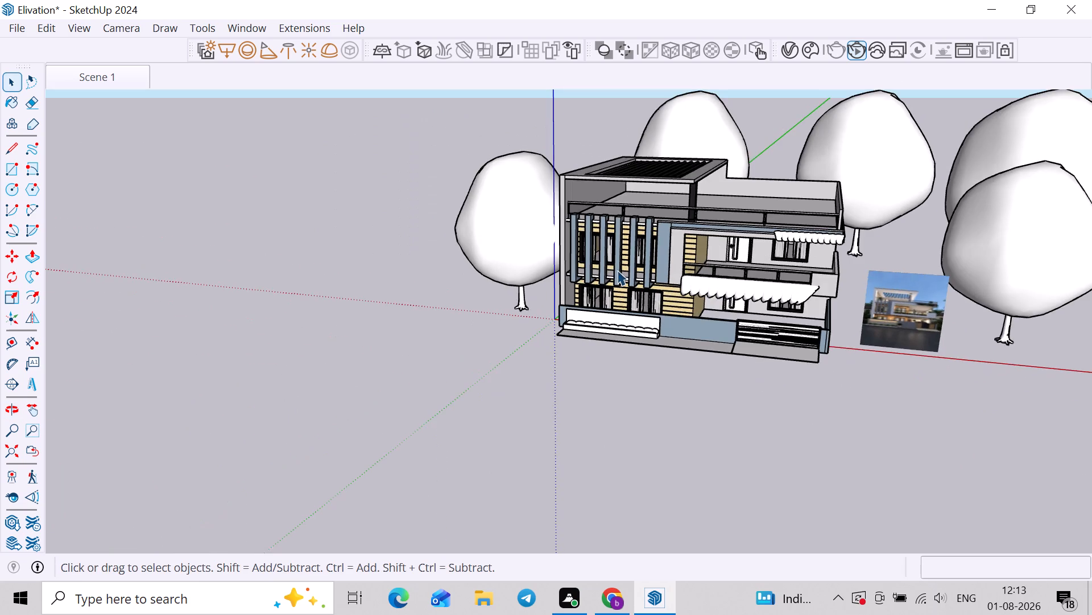
pyautogui.click(108, 74)
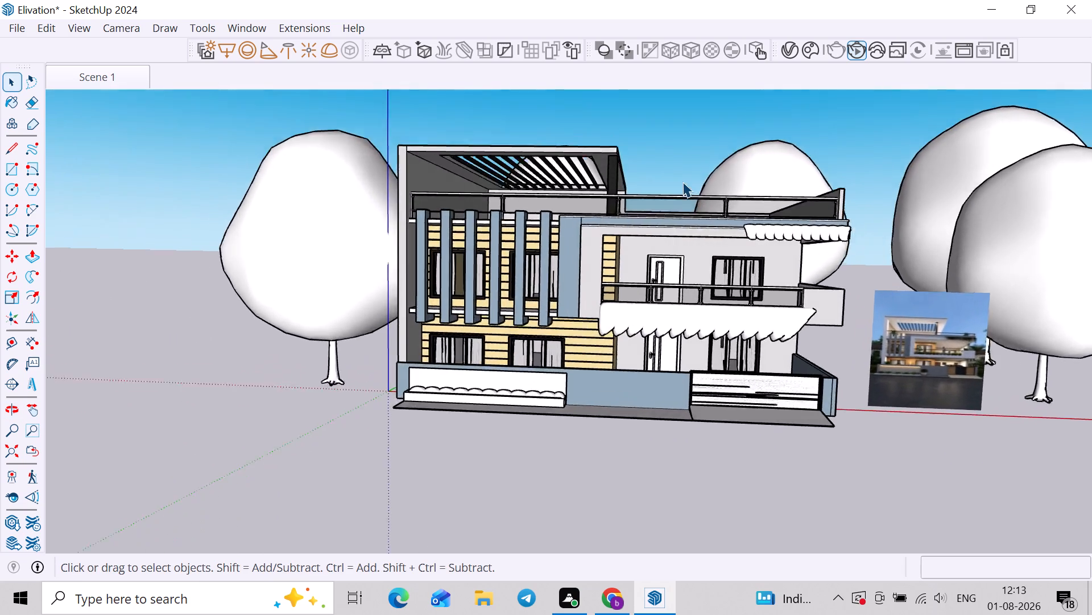
pyautogui.click(712, 177)
pyautogui.scroll(-2, 717, 171)
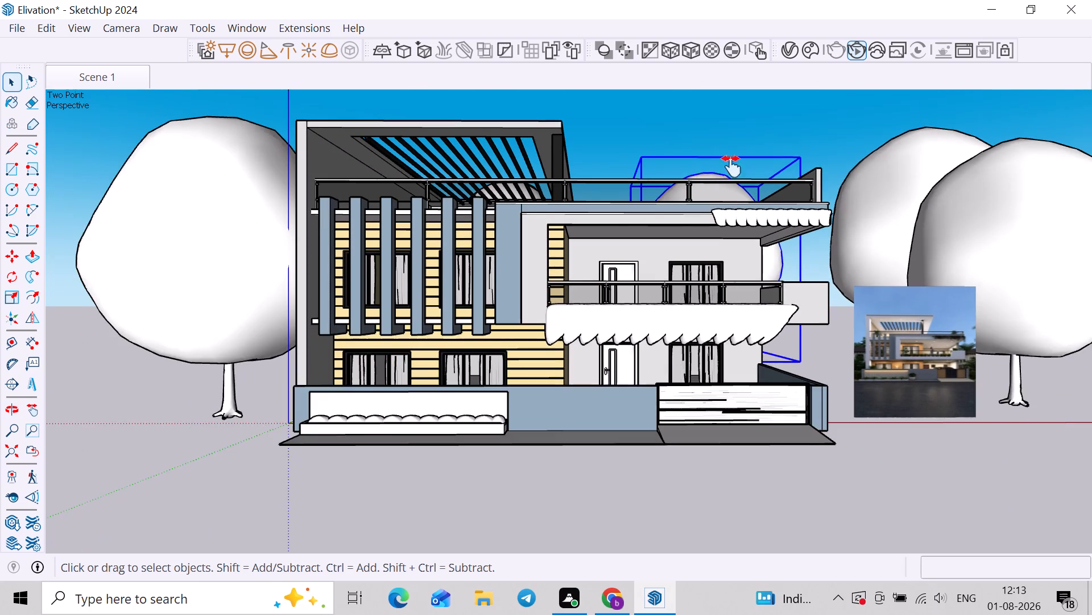
pyautogui.keyDown('shift'); pyautogui.moveTo(731, 166); pyautogui.dragTo(708, 265, button='middle'); pyautogui.keyUp('shift')
pyautogui.press('s')
pyautogui.click(776, 256)
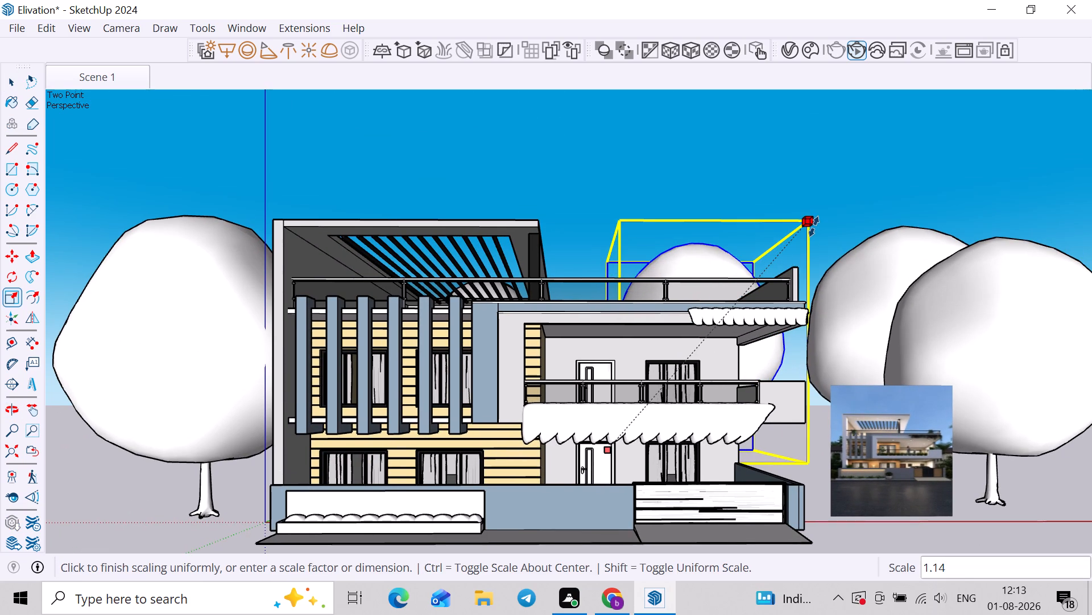
pyautogui.click(841, 196)
pyautogui.press('space')
pyautogui.click(873, 191)
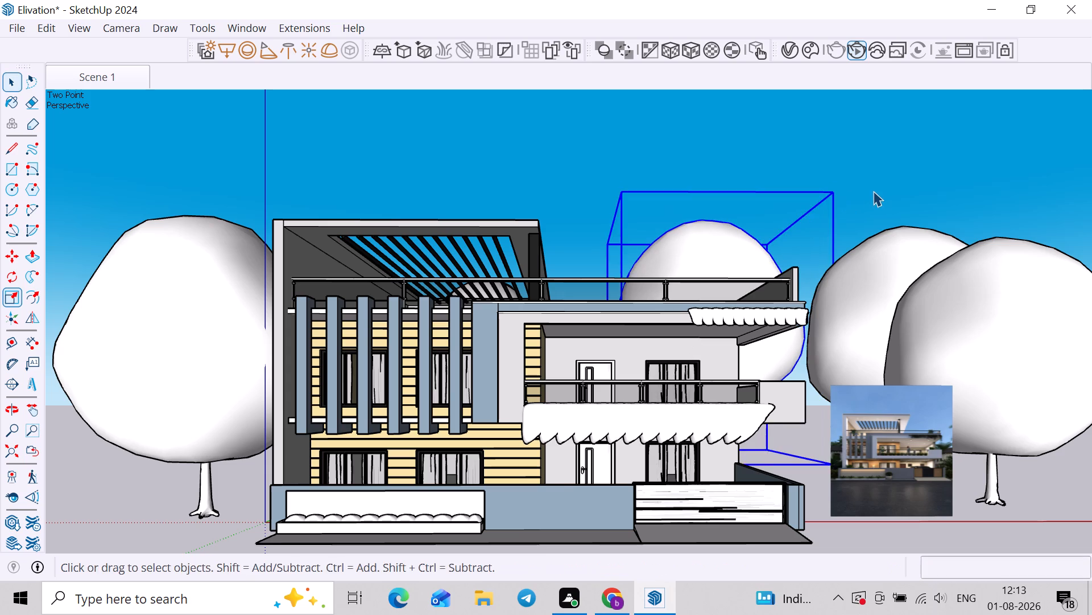
# Uniformly enlarge the tree standing behind the pergola so it rises higher above the roof.
pyautogui.moveTo(610, 268); pyautogui.dragTo(537, 370, button='middle')
pyautogui.scroll(2, 613, 211)
pyautogui.click(621, 186)
pyautogui.press('s')
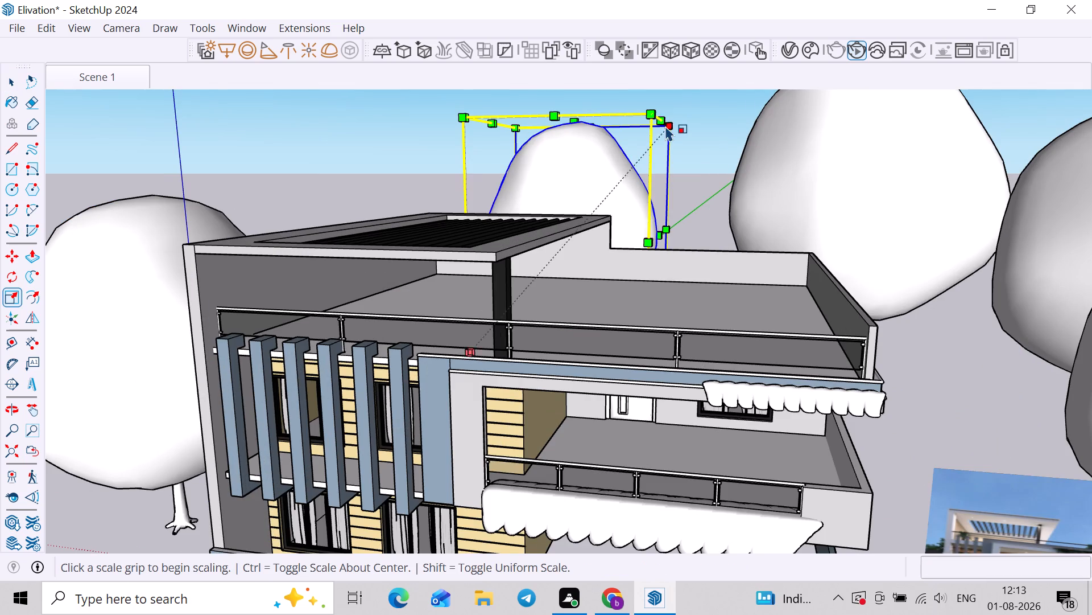
pyautogui.click(647, 111)
pyautogui.scroll(-4, 735, 92)
pyautogui.keyDown('shift'); pyautogui.moveTo(733, 92); pyautogui.dragTo(704, 187, button='middle'); pyautogui.keyUp('shift')
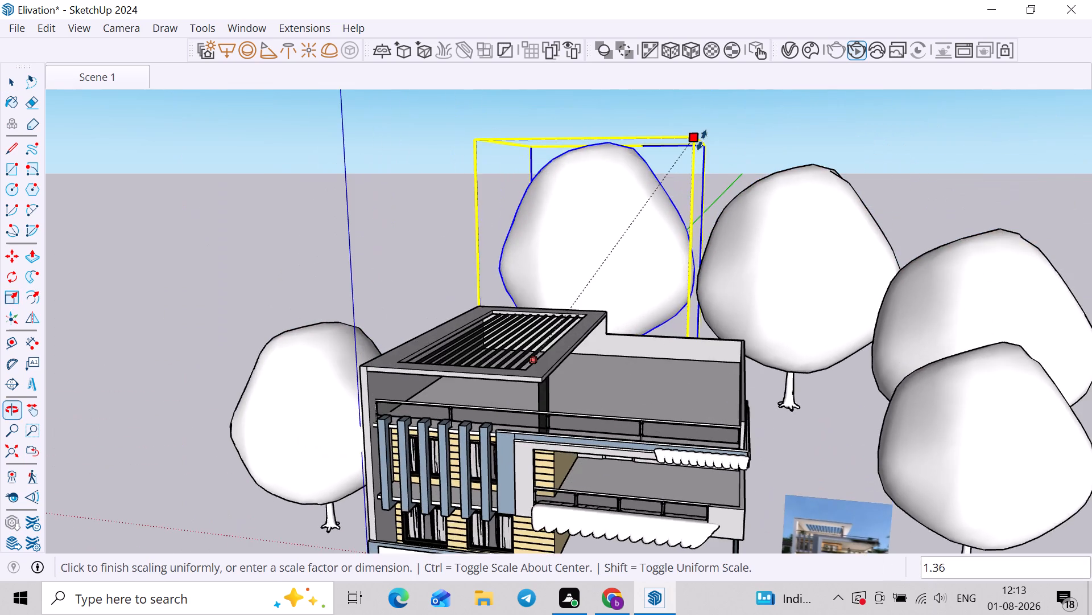
pyautogui.scroll(-2, 702, 140)
pyautogui.click(702, 140)
pyautogui.press('space')
# Move the tree behind the pergola about 8' 10 7/8" toward the house's left side.
pyautogui.click(585, 219)
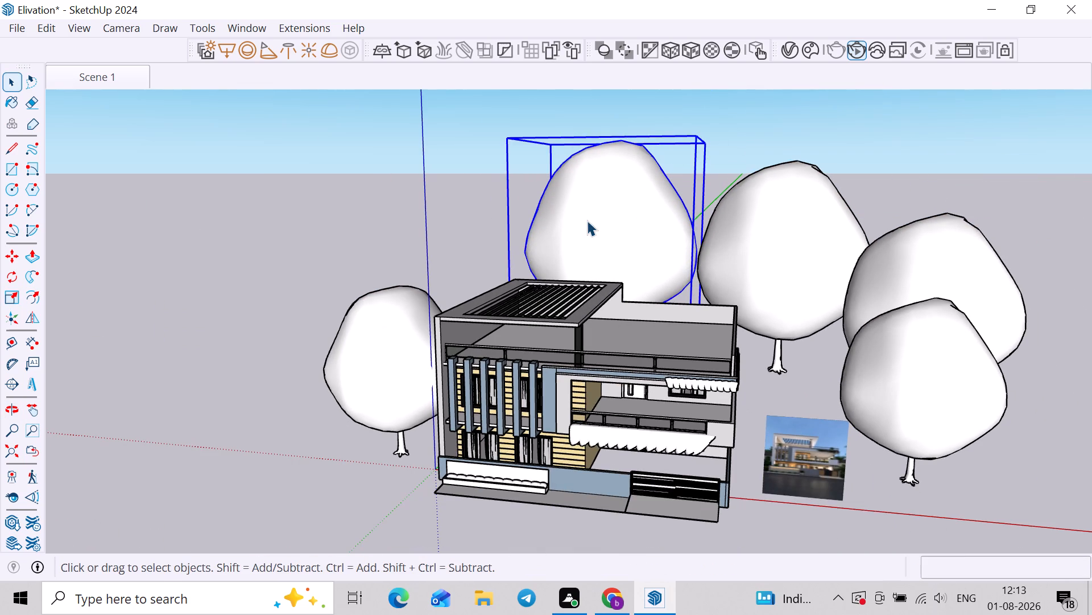
pyautogui.press('m')
pyautogui.click(618, 251)
pyautogui.click(585, 245)
pyautogui.press('space')
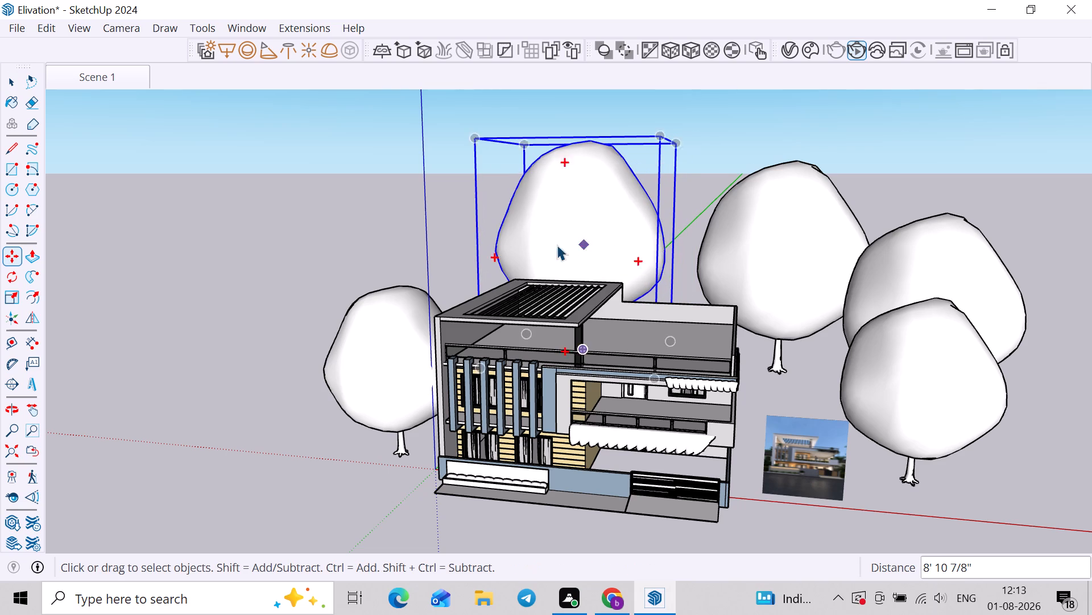
pyautogui.click(429, 222)
# Return to Scene 1 and restart the interactive render to check the enlarged trees against the full elevation.
pyautogui.scroll(-3, 319, 217)
pyautogui.moveTo(405, 243); pyautogui.dragTo(538, 222, button='middle')
pyautogui.scroll(1, 539, 222)
pyautogui.click(99, 73)
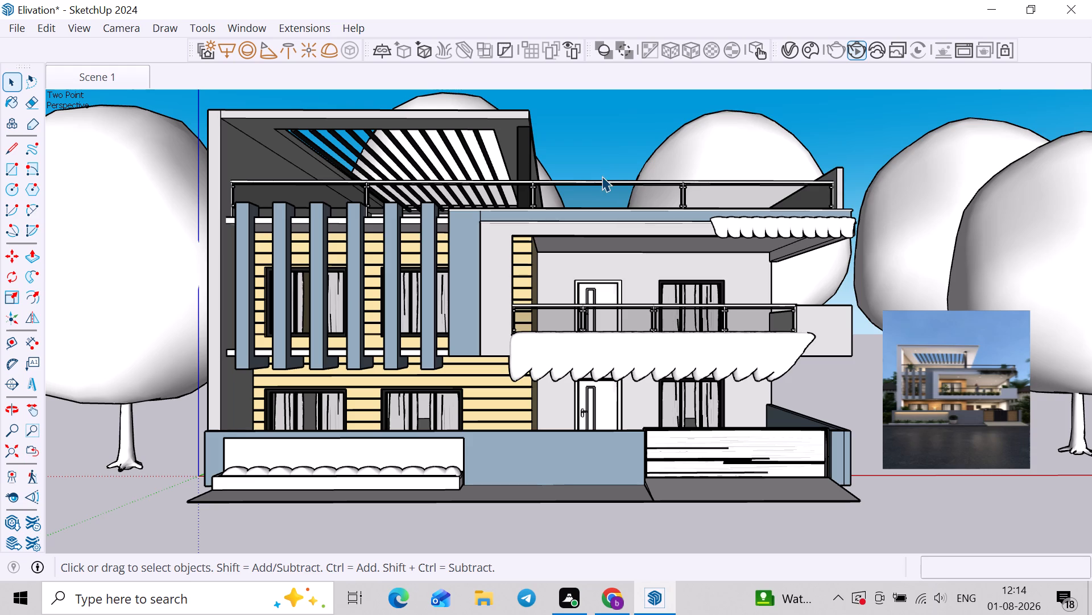
pyautogui.click(106, 75)
pyautogui.click(854, 48)
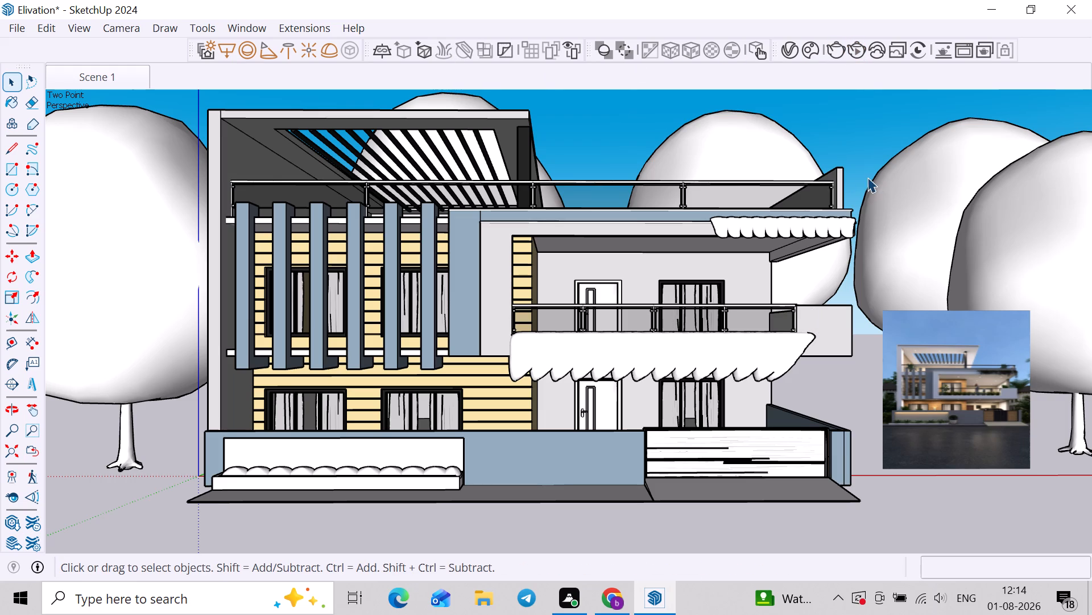
pyautogui.click(853, 48)
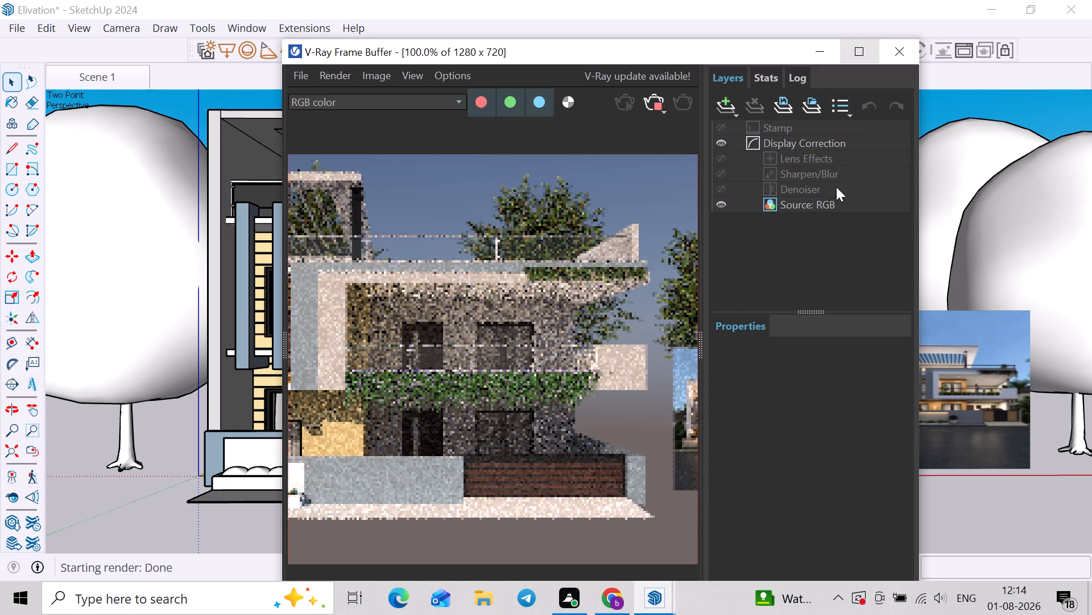
pyautogui.scroll(-1, 530, 397)
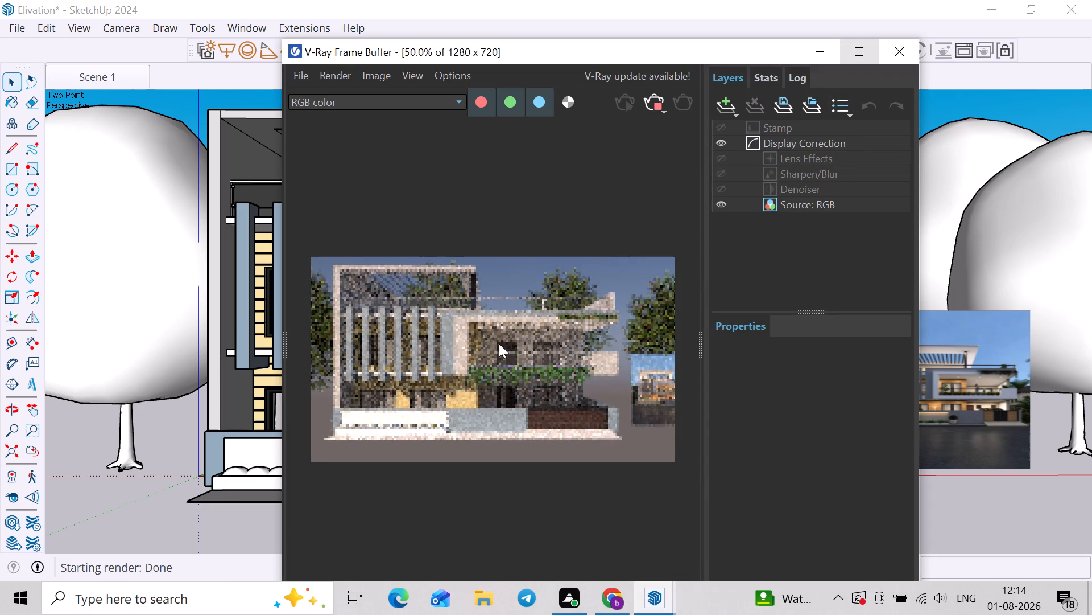
# Inspect the interactive render of the full elevation with its background trees, stop it and close the frame buffer.
pyautogui.scroll(1, 523, 327)
pyautogui.scroll(-1, 523, 327)
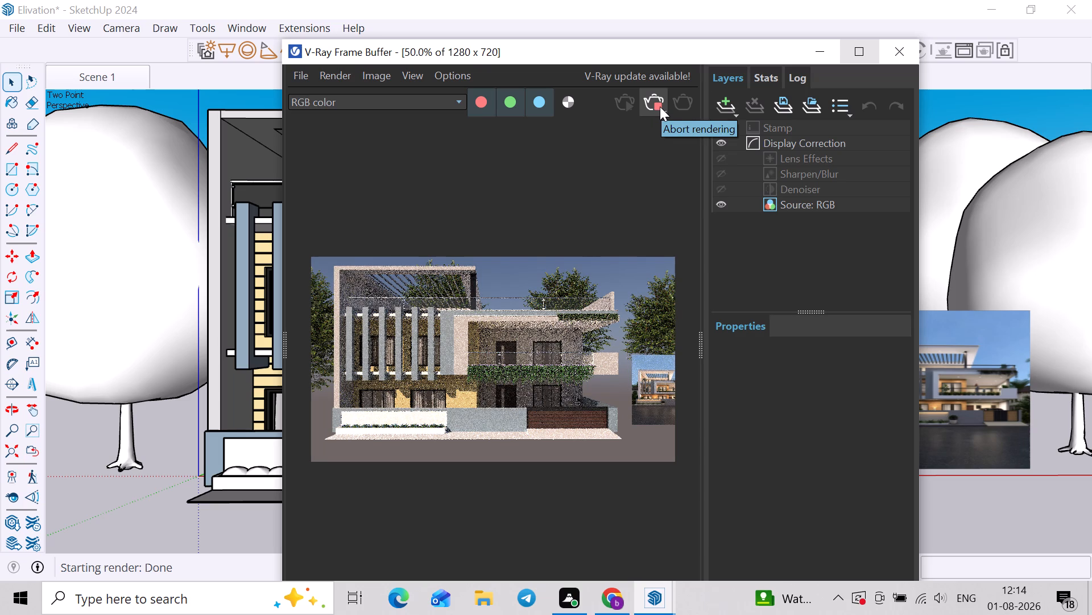
pyautogui.click(660, 106)
pyautogui.click(911, 53)
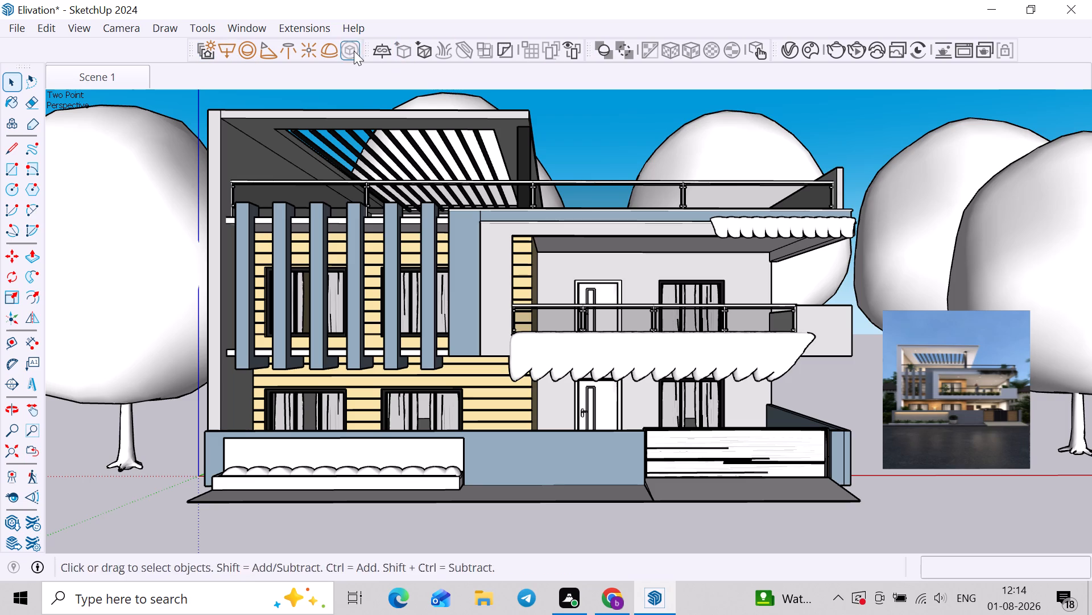
# Raise the Glass balcony material's reflection color to full white in the V-Ray Asset Editor.
pyautogui.click(779, 40)
pyautogui.click(788, 50)
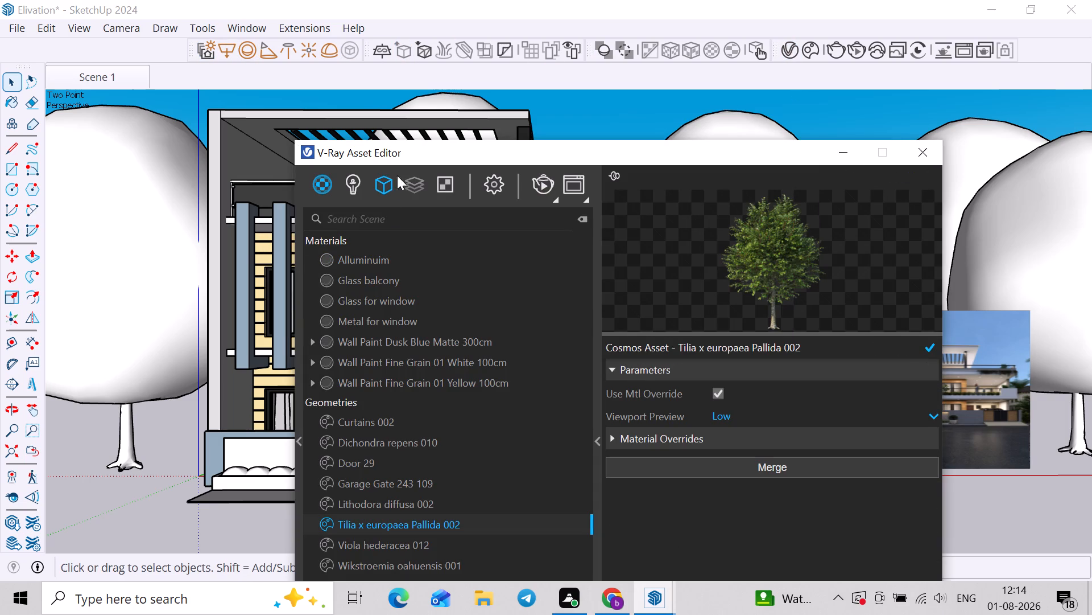
pyautogui.click(375, 282)
pyautogui.moveTo(756, 167); pyautogui.dragTo(756, 88)
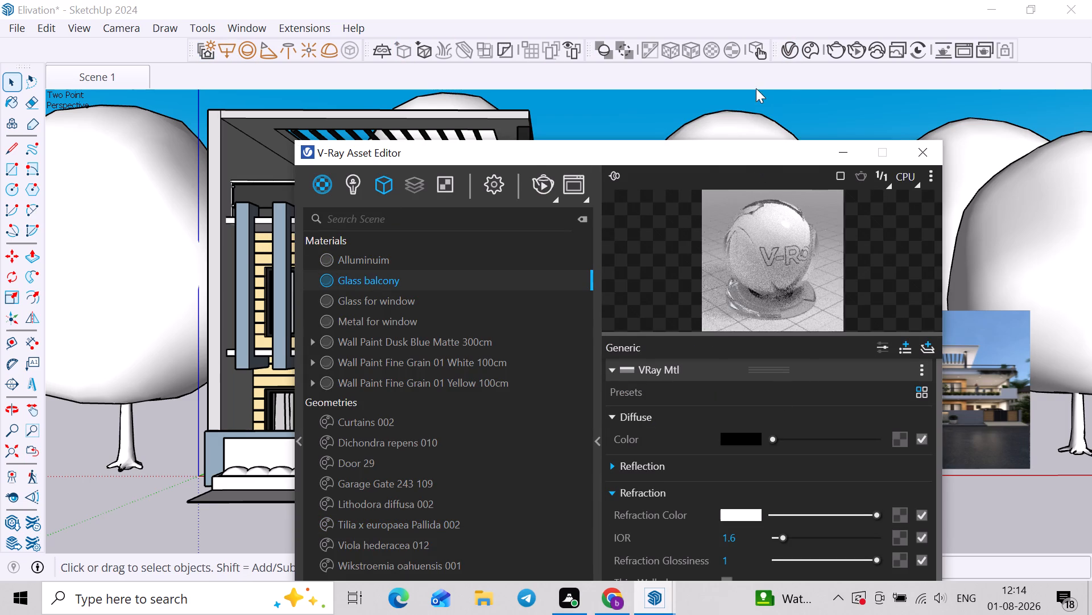
pyautogui.moveTo(704, 153); pyautogui.dragTo(705, 39)
pyautogui.scroll(-5, 675, 425)
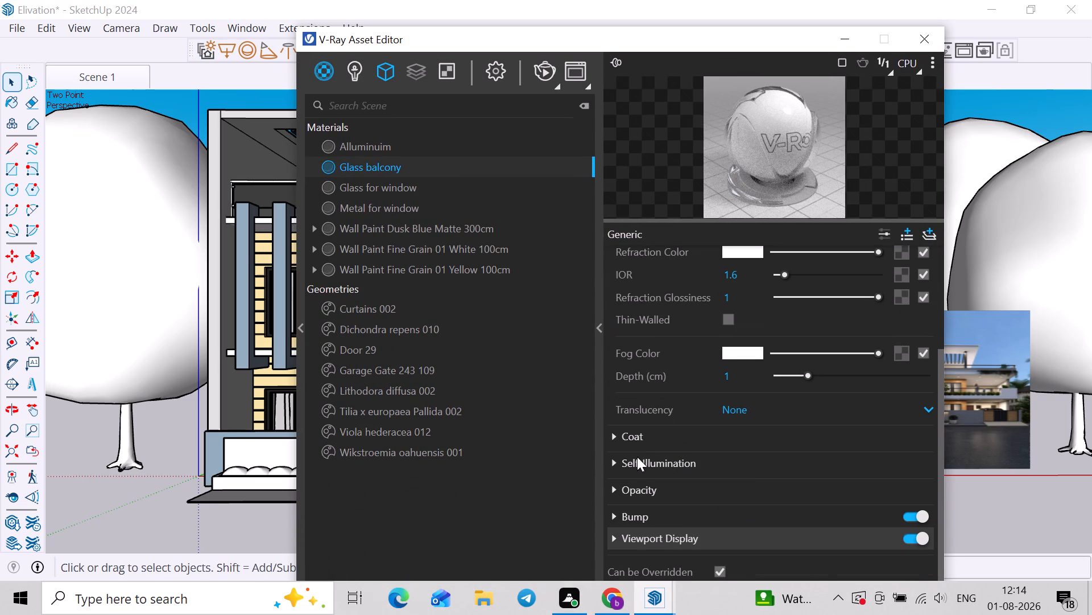
pyautogui.scroll(4, 734, 282)
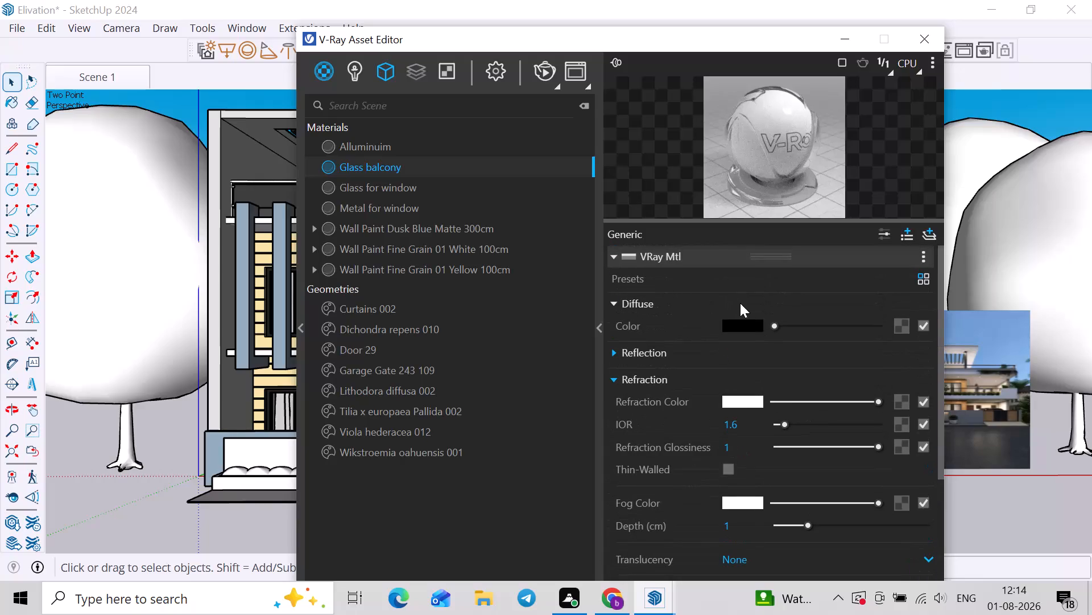
pyautogui.click(737, 357)
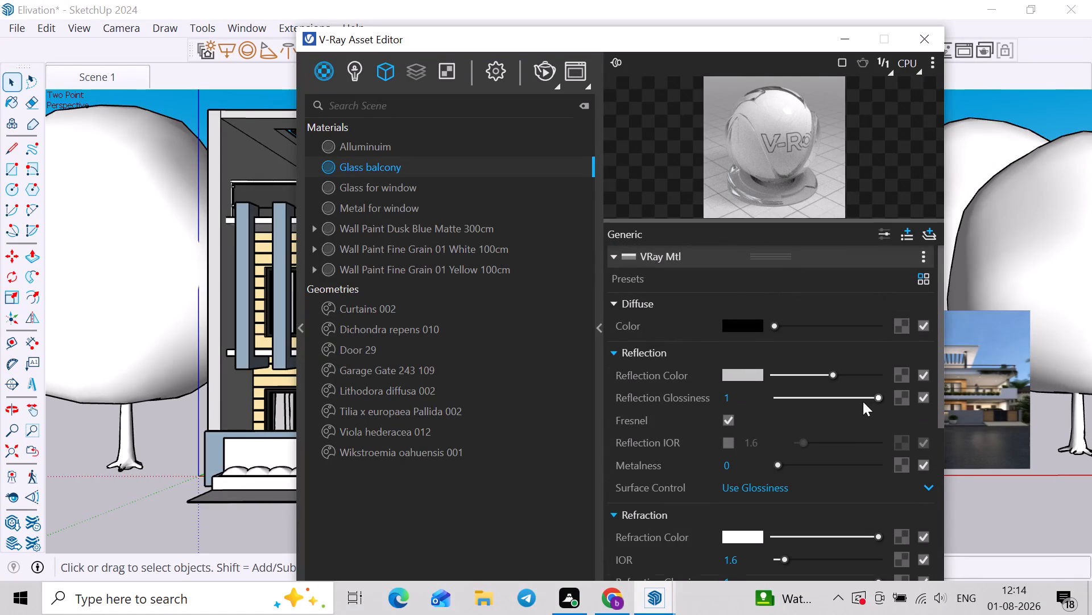
pyautogui.moveTo(834, 376); pyautogui.dragTo(878, 371)
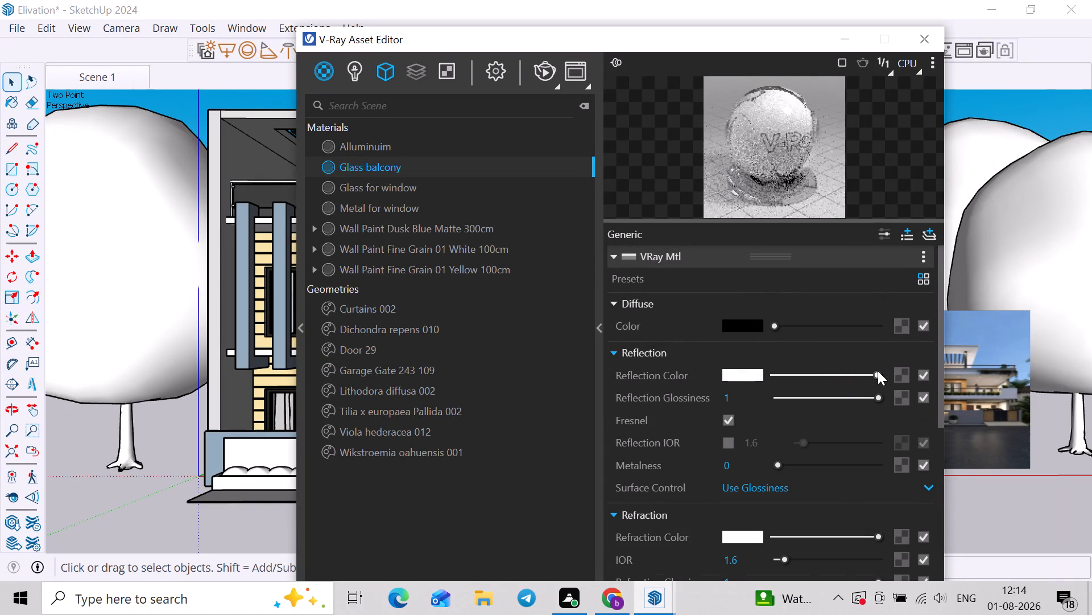
# Set the Glass balcony material's fog color to pale green, about RGB 166, 207, 170, and return to the model.
pyautogui.scroll(-1, 825, 388)
pyautogui.scroll(-5, 770, 350)
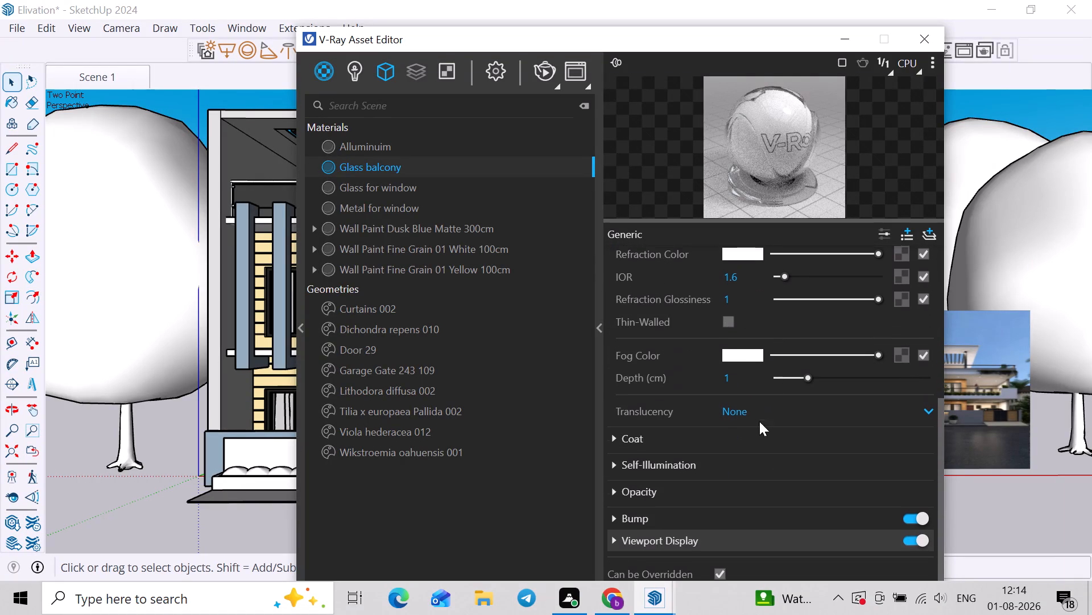
pyautogui.scroll(-2, 759, 421)
pyautogui.scroll(2, 696, 421)
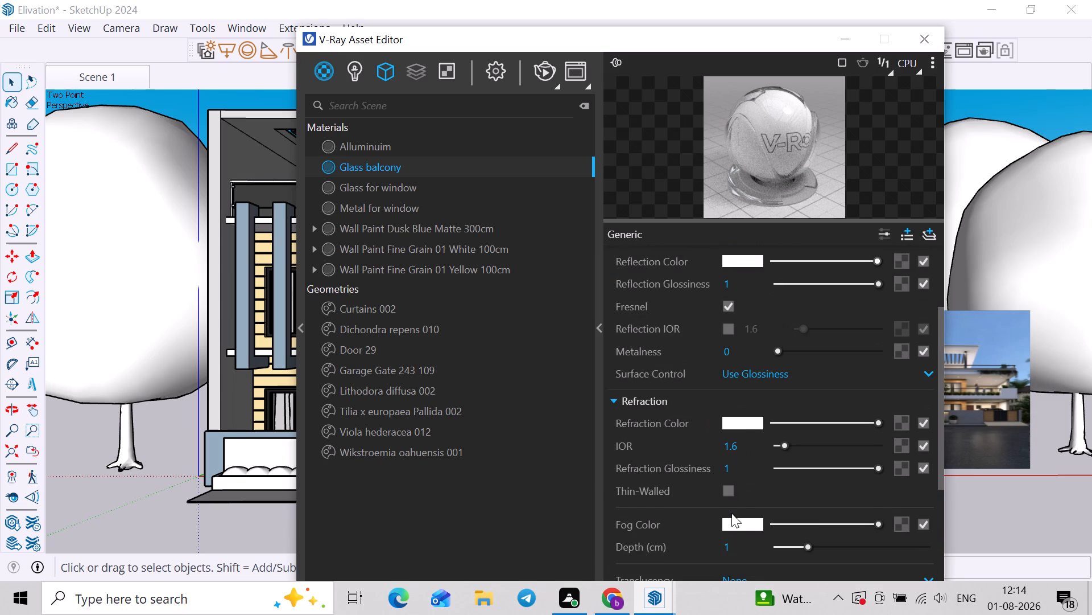
pyautogui.click(737, 520)
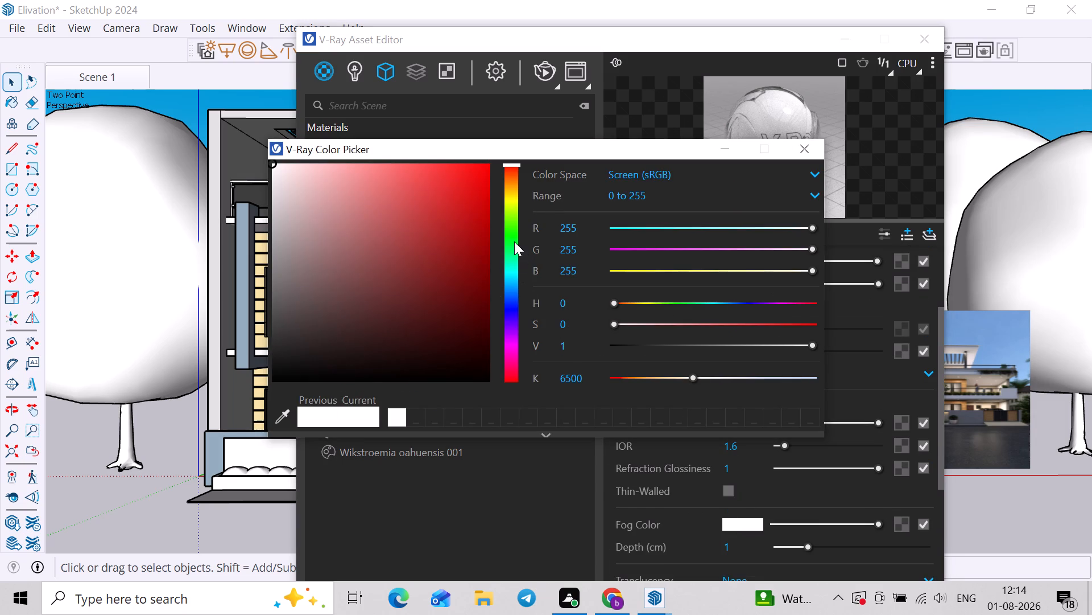
pyautogui.click(514, 240)
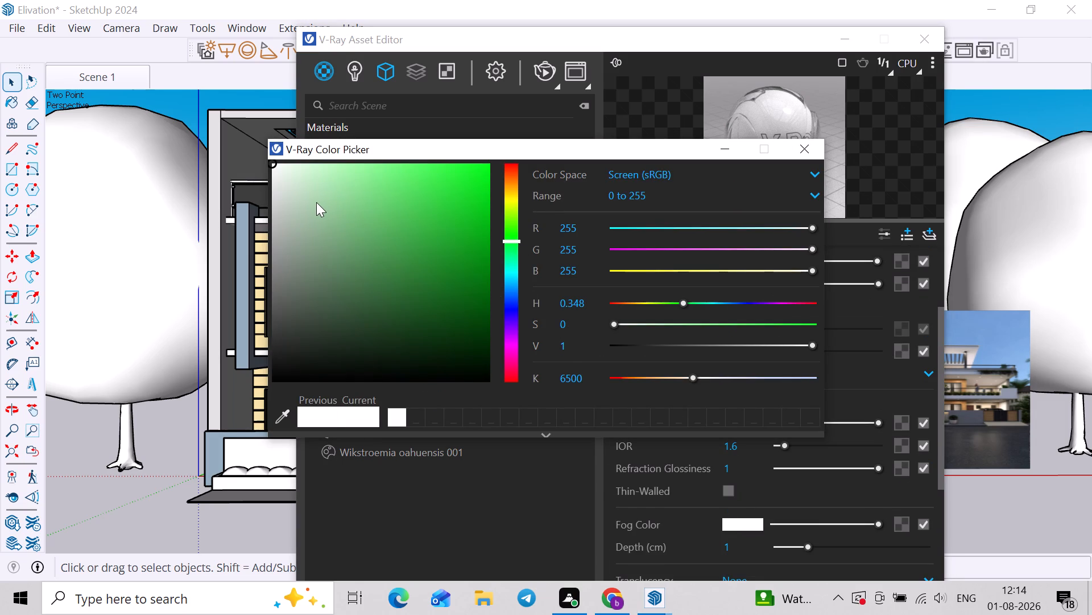
pyautogui.click(315, 205)
pyautogui.click(805, 154)
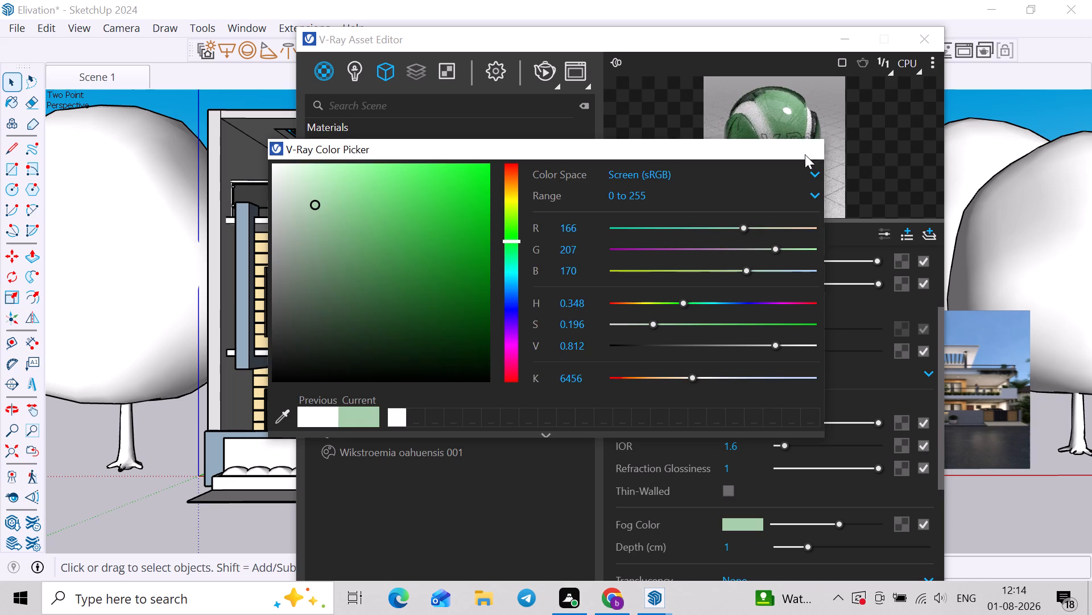
pyautogui.click(839, 37)
pyautogui.click(646, 128)
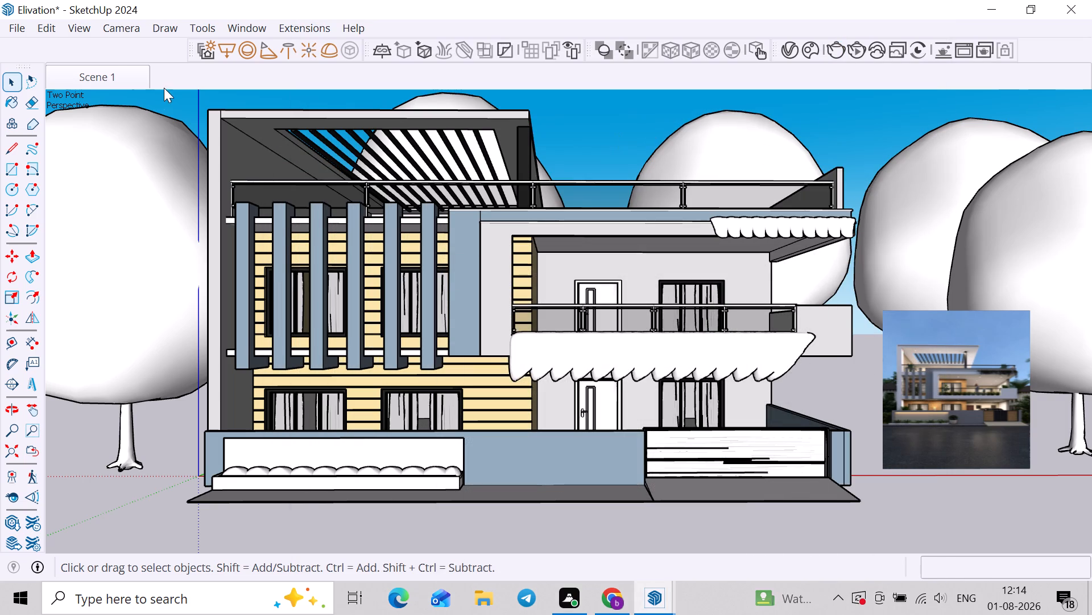
# Render Scene 1 interactively to check the green-tinted balcony glass, stop the render and close the frame buffer.
pyautogui.click(110, 69)
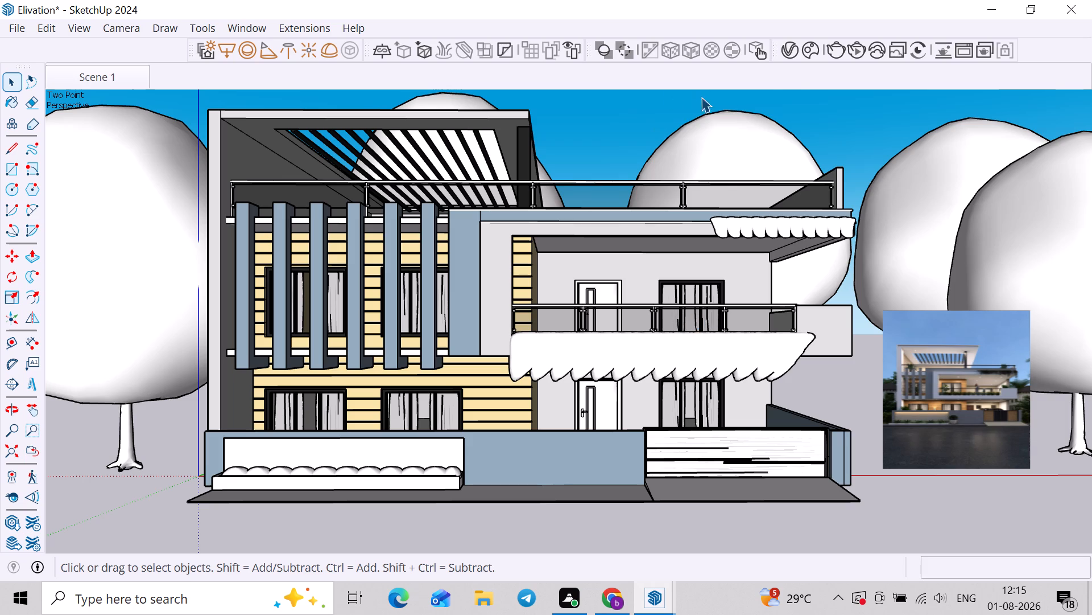
pyautogui.click(847, 48)
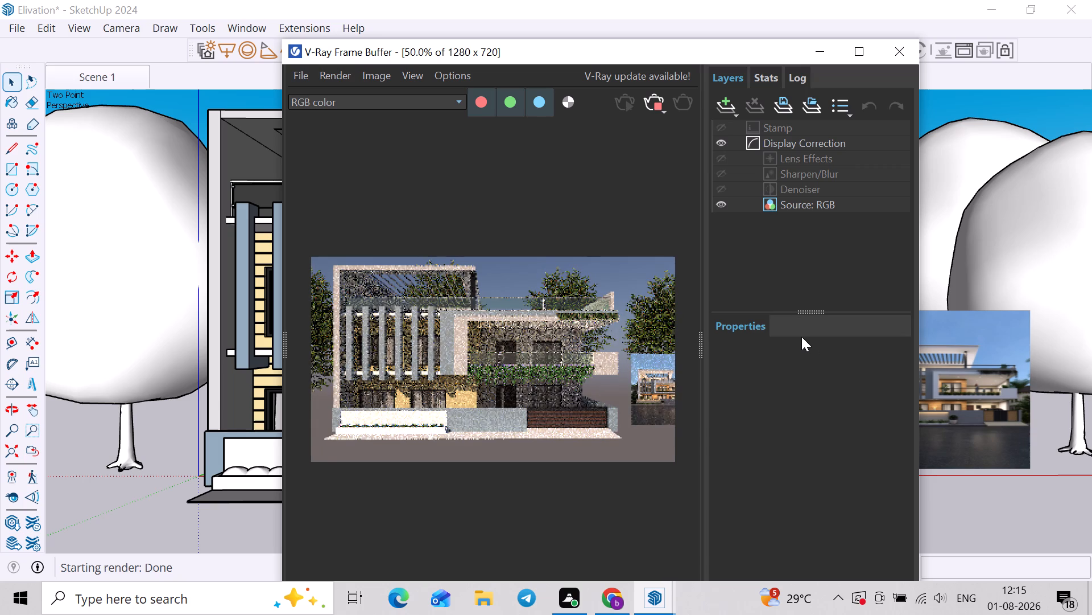
pyautogui.scroll(1, 518, 333)
pyautogui.scroll(-1, 522, 330)
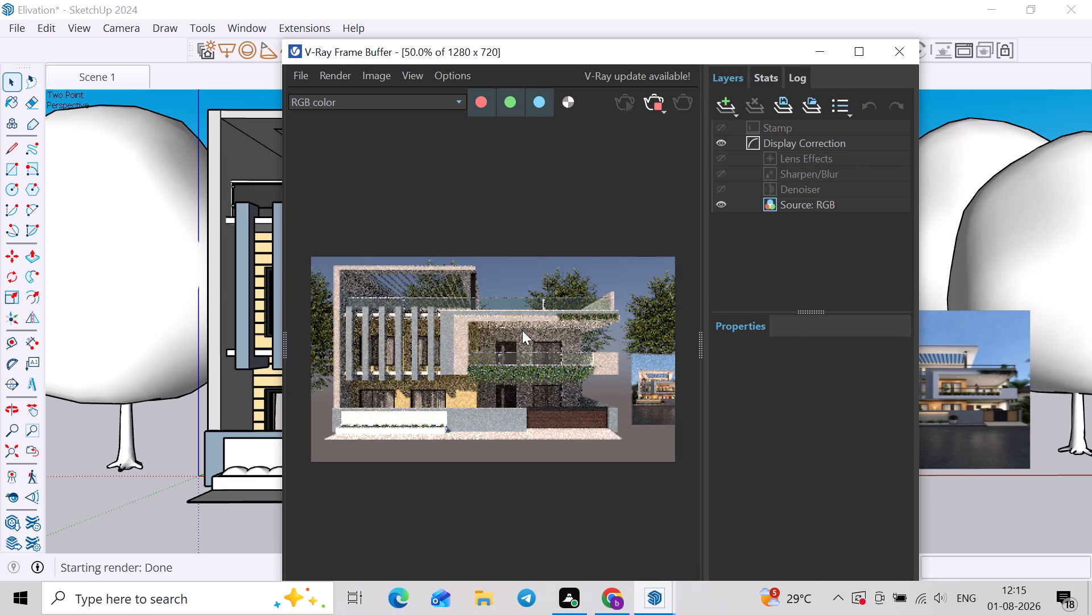
pyautogui.click(655, 106)
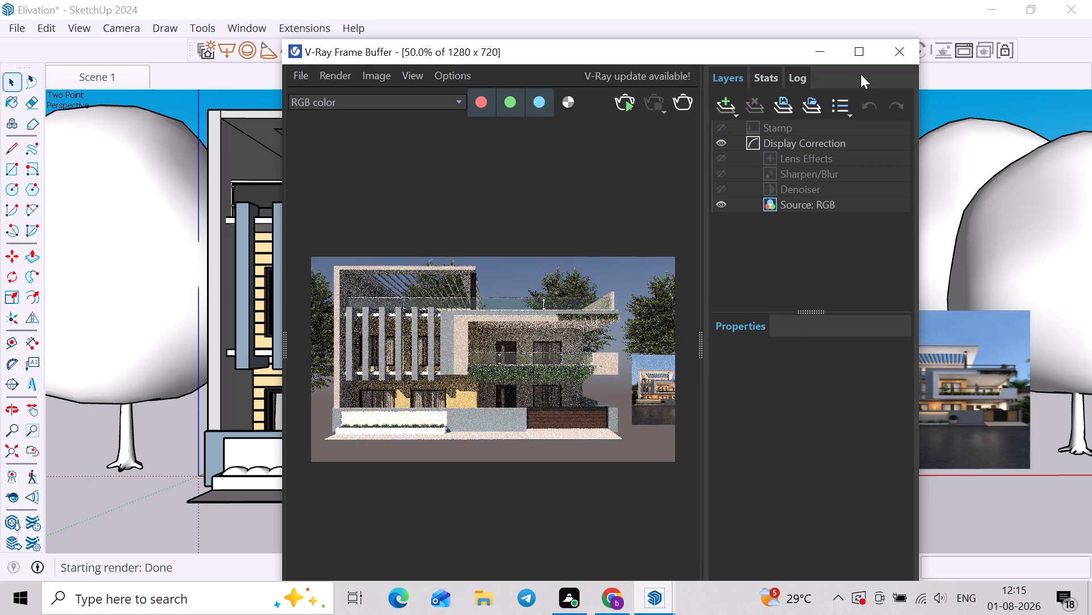
pyautogui.click(907, 54)
pyautogui.click(859, 146)
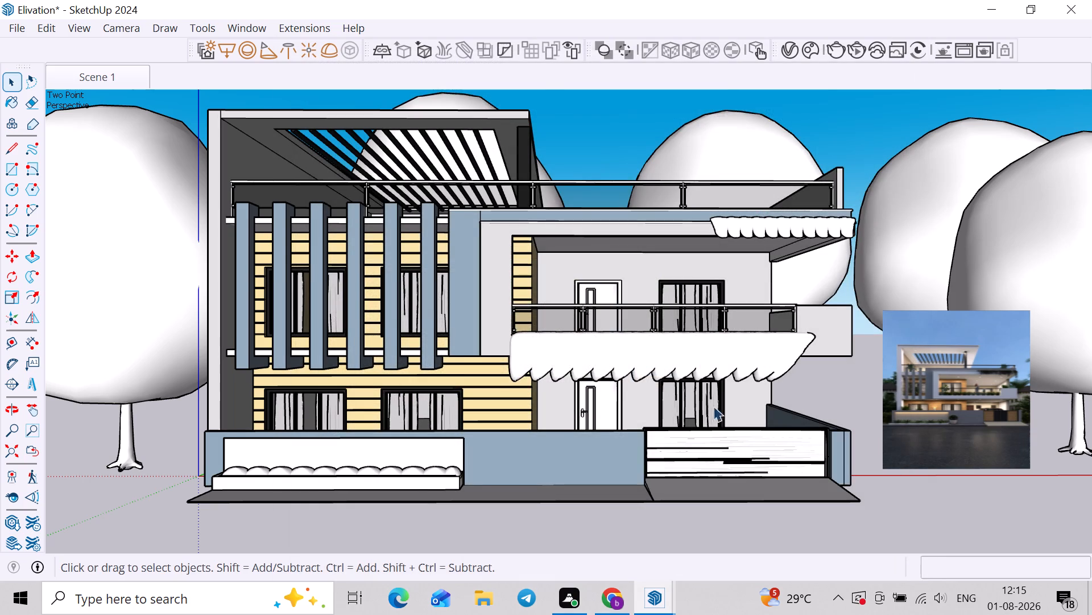
# Select the planter box group at the base of the front boundary wall, leaving its shrubs out of the selection.
pyautogui.scroll(2, 312, 397)
pyautogui.keyDown('shift'); pyautogui.moveTo(356, 416); pyautogui.dragTo(389, 350, button='middle'); pyautogui.keyUp('shift')
pyautogui.moveTo(440, 403); pyautogui.dragTo(409, 408, button='middle')
pyautogui.moveTo(409, 409); pyautogui.dragTo(407, 430, button='middle')
pyautogui.scroll(2, 409, 438)
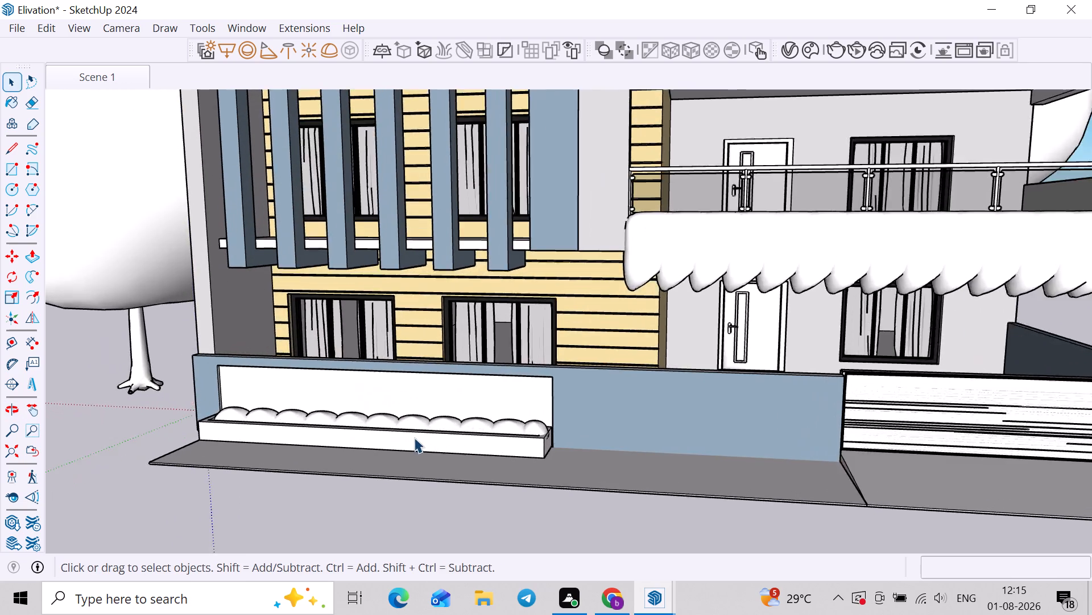
pyautogui.scroll(2, 414, 437)
pyautogui.click(417, 436)
pyautogui.scroll(3, 418, 440)
pyautogui.doubleClick(420, 440)
pyautogui.scroll(2, 420, 440)
pyautogui.click(425, 434)
pyautogui.scroll(-3, 425, 431)
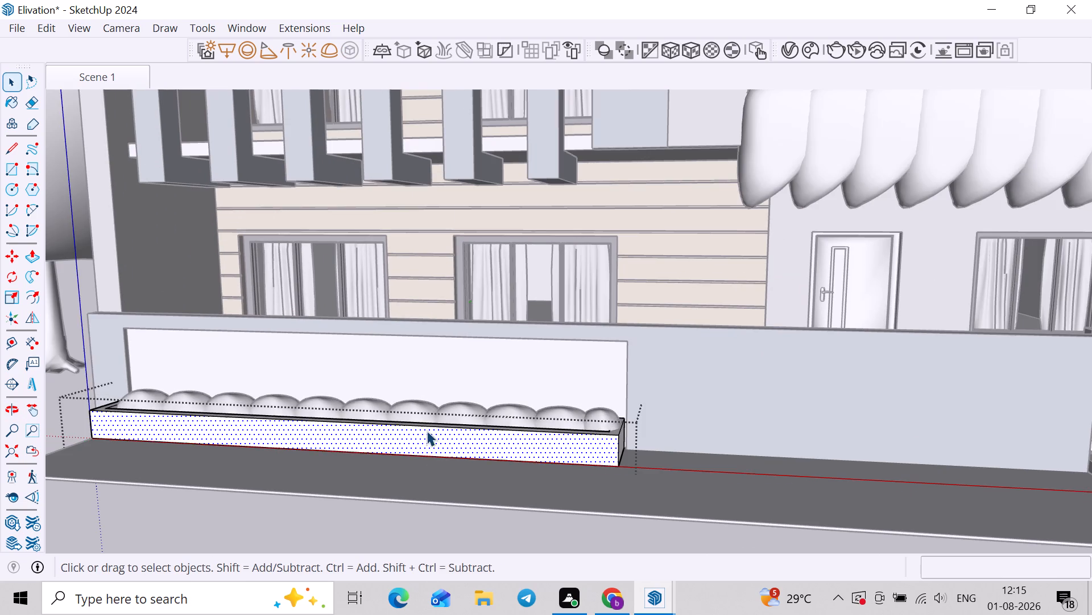
pyautogui.tripleClick(432, 428)
pyautogui.scroll(-3, 354, 445)
pyautogui.click(121, 396)
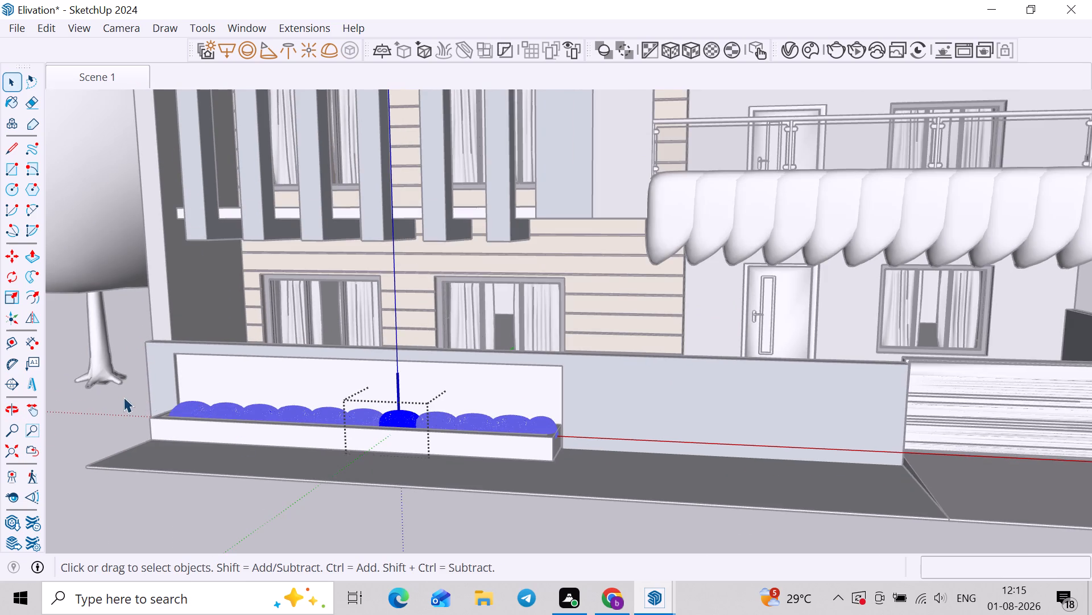
pyautogui.click(172, 426)
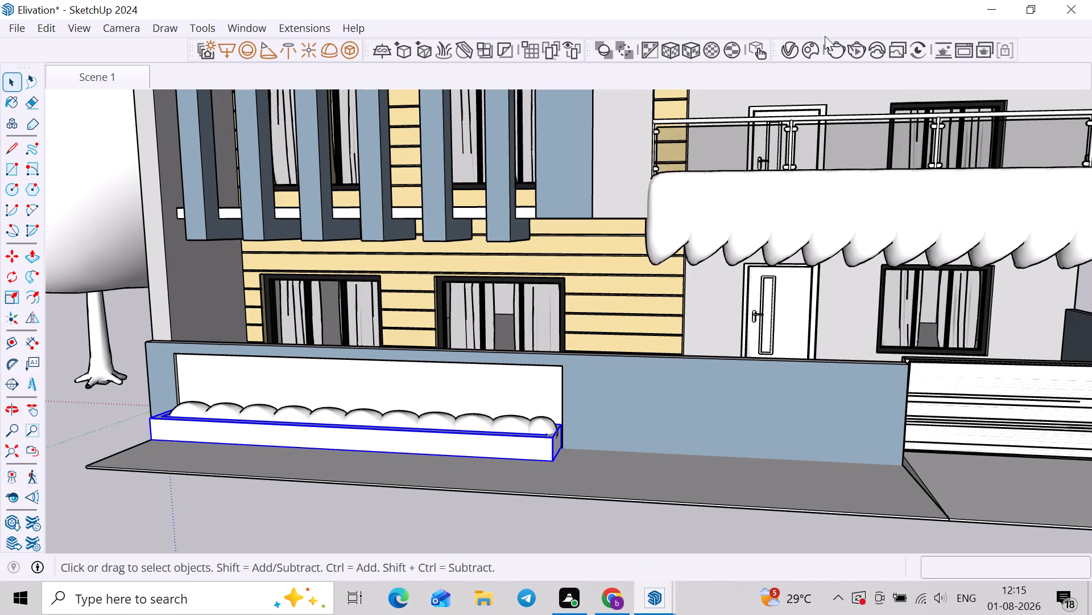
# Show the Stone category of online materials in the Chaos Cosmos Browser.
pyautogui.click(789, 48)
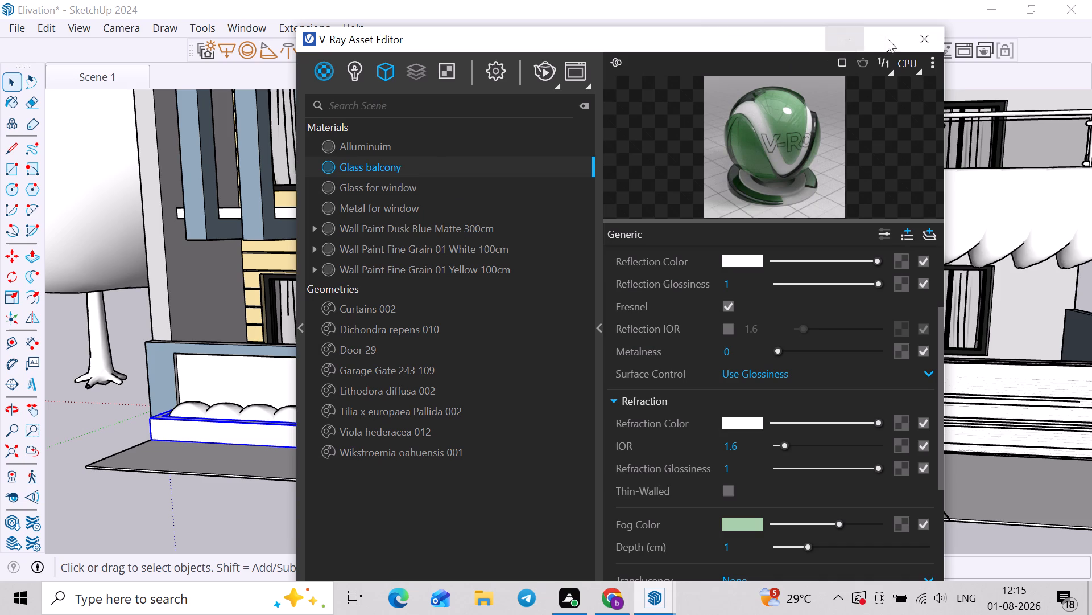
pyautogui.click(922, 34)
pyautogui.click(810, 41)
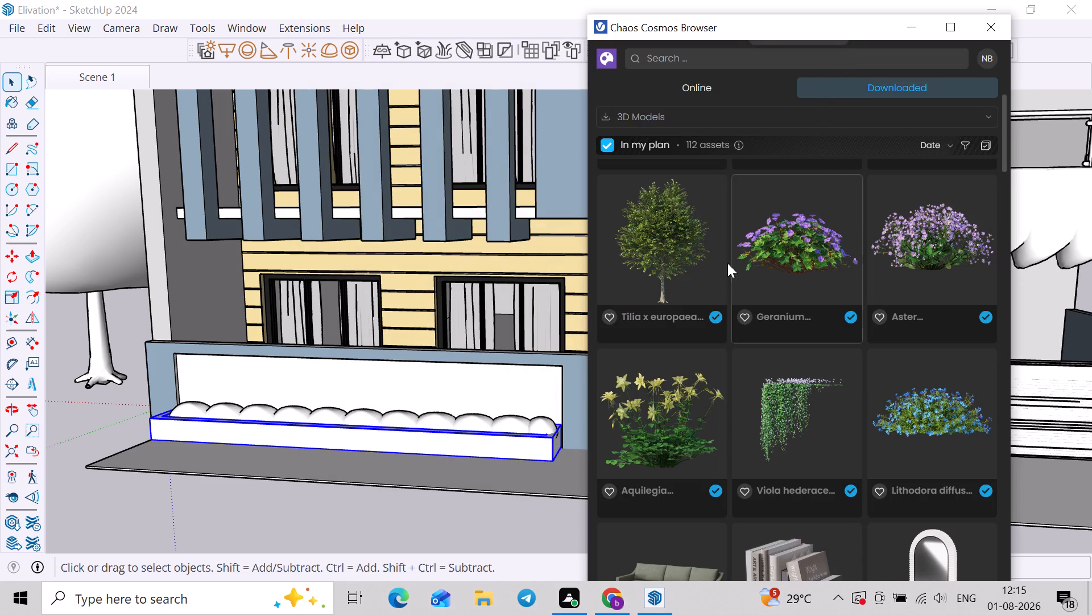
pyautogui.scroll(1, 726, 269)
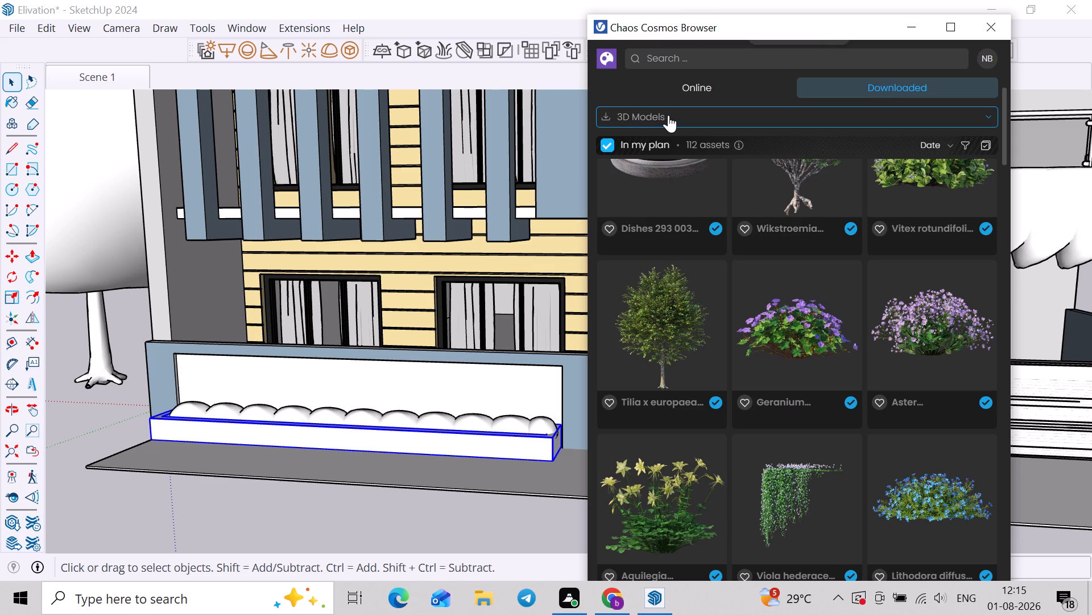
pyautogui.click(711, 97)
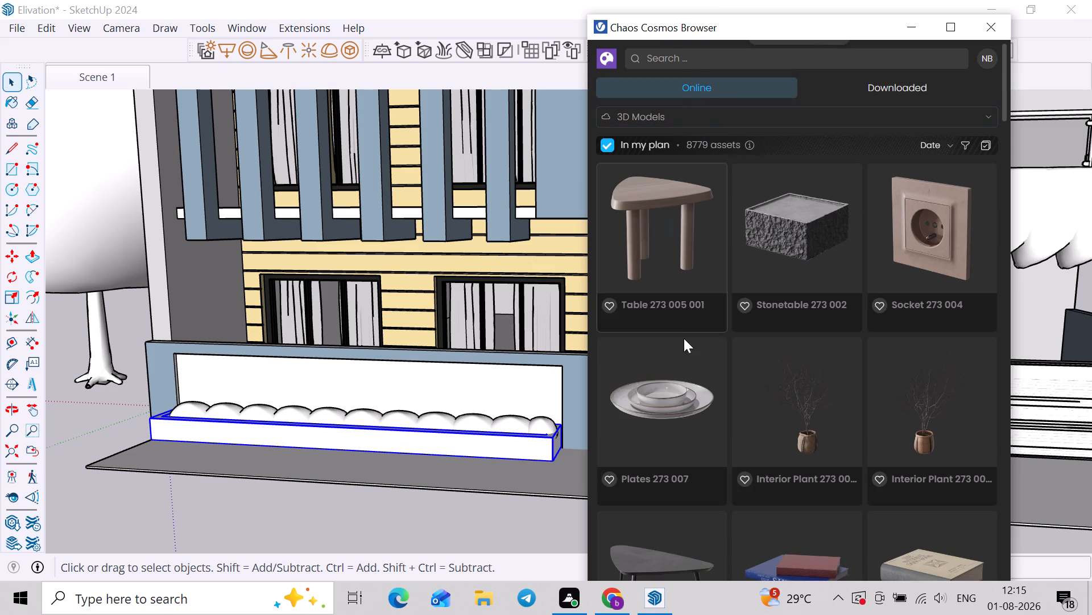
pyautogui.click(669, 123)
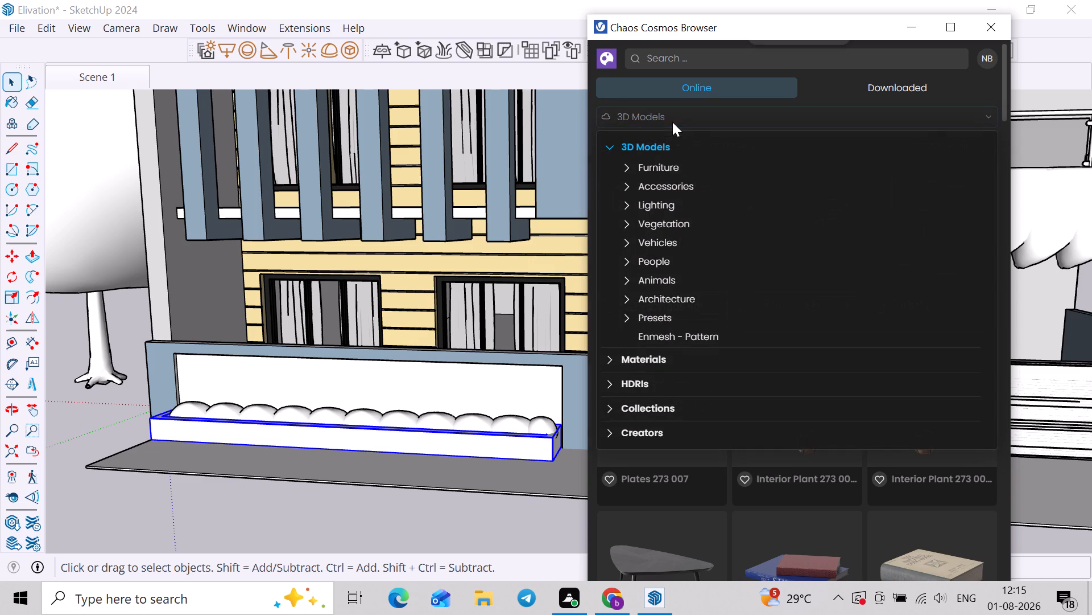
pyautogui.click(627, 356)
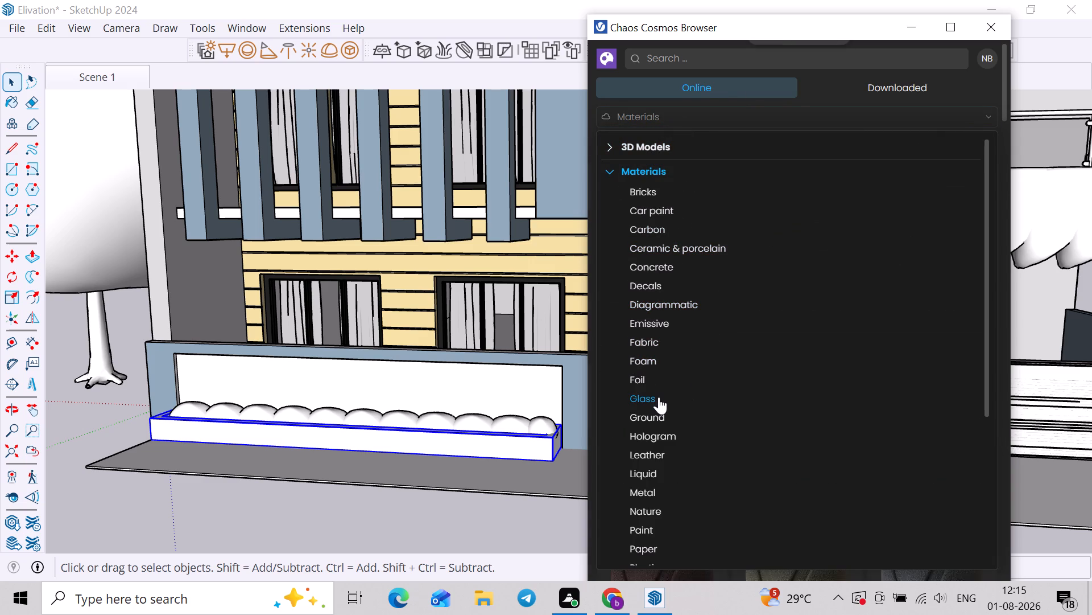
pyautogui.scroll(-4, 715, 449)
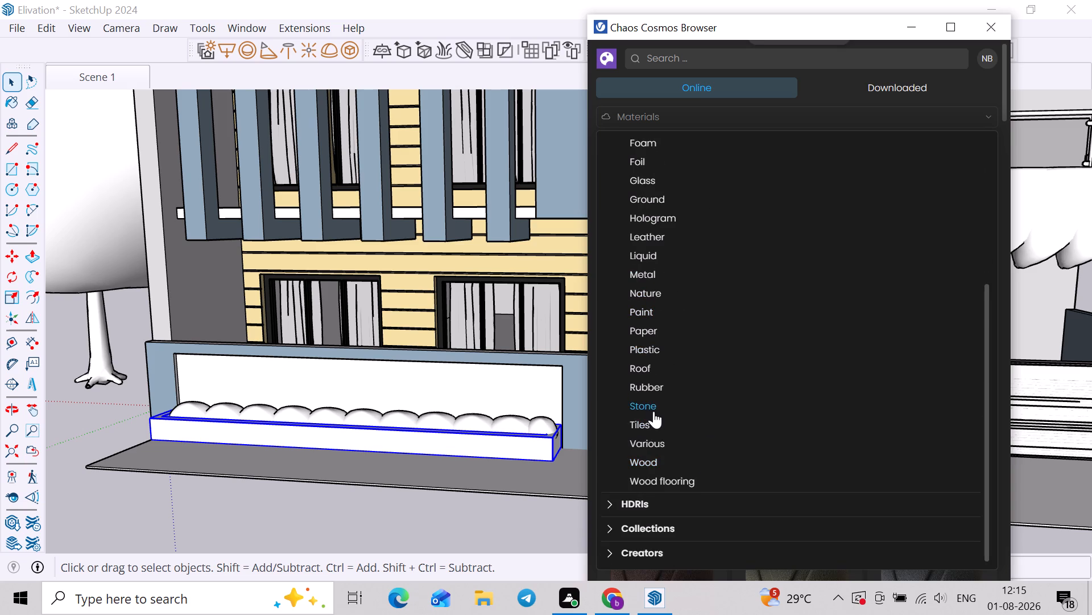
pyautogui.click(653, 411)
# Find the Marble White 604 35.18cm material among the stone assets, download it and import it into the scene.
pyautogui.scroll(-6, 787, 290)
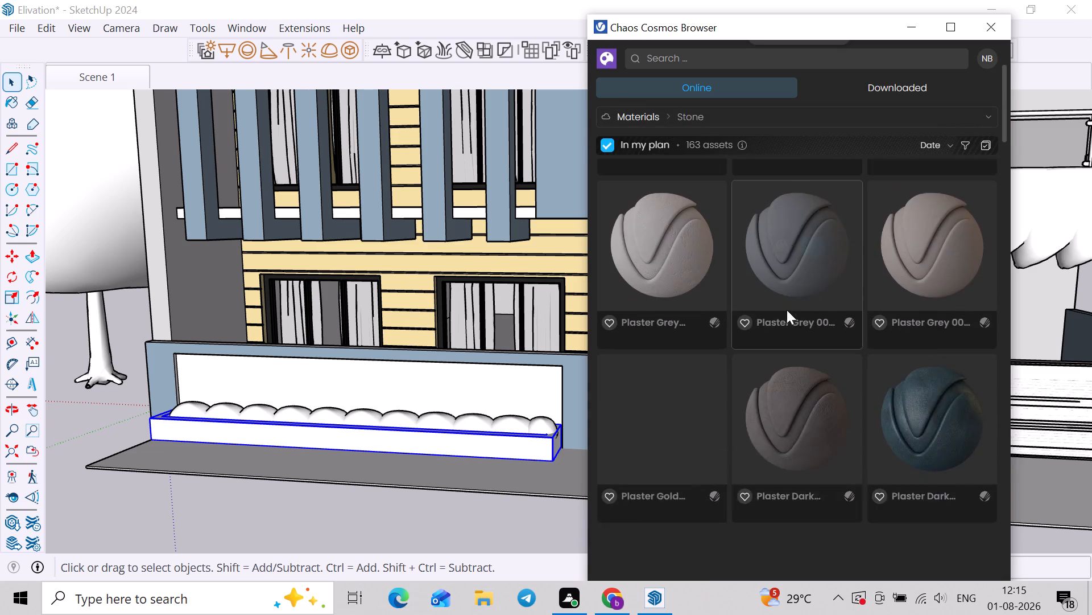
pyautogui.scroll(-5, 787, 310)
pyautogui.scroll(3, 737, 297)
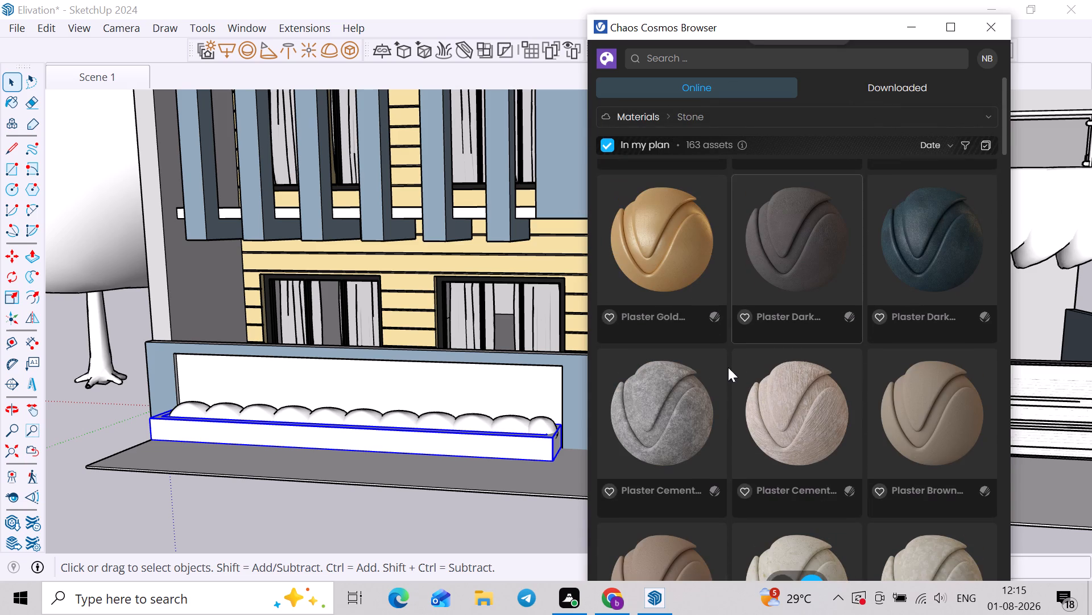
pyautogui.scroll(-1, 799, 421)
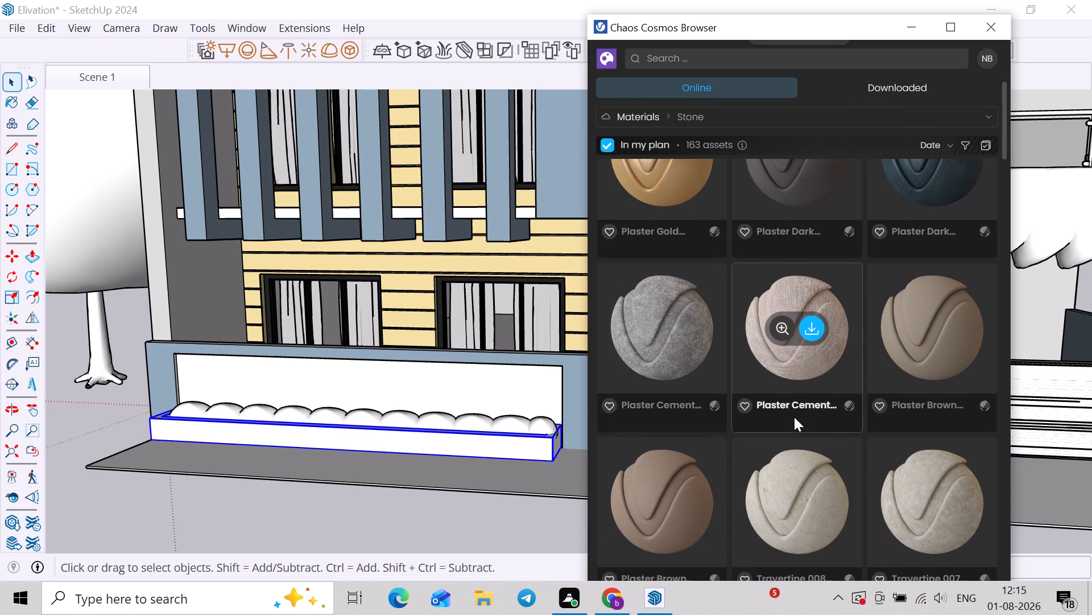
pyautogui.scroll(-4, 705, 429)
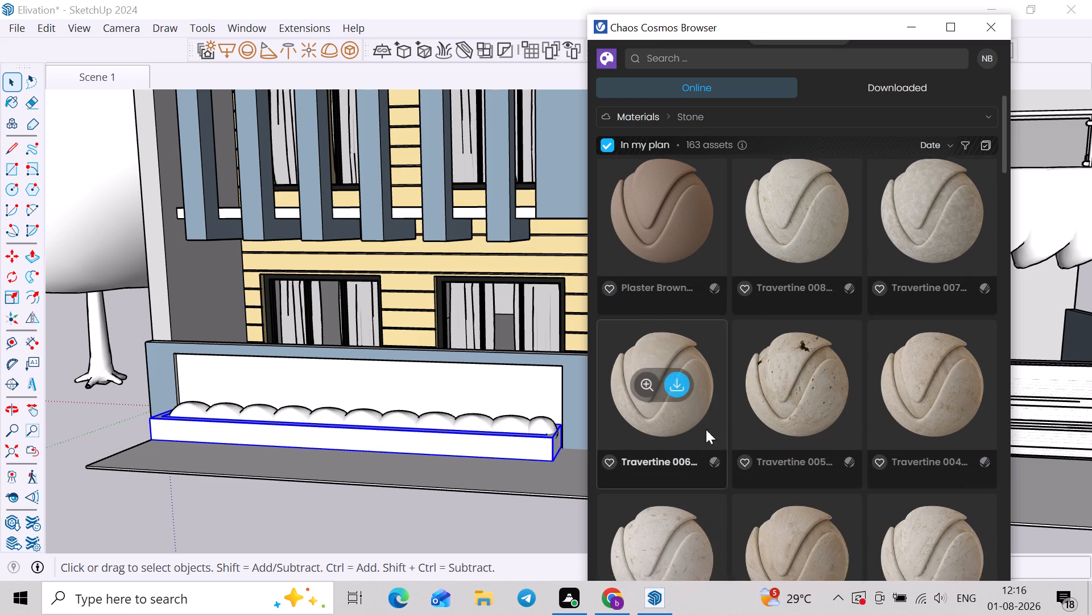
pyautogui.scroll(-3, 760, 399)
pyautogui.scroll(-1, 832, 312)
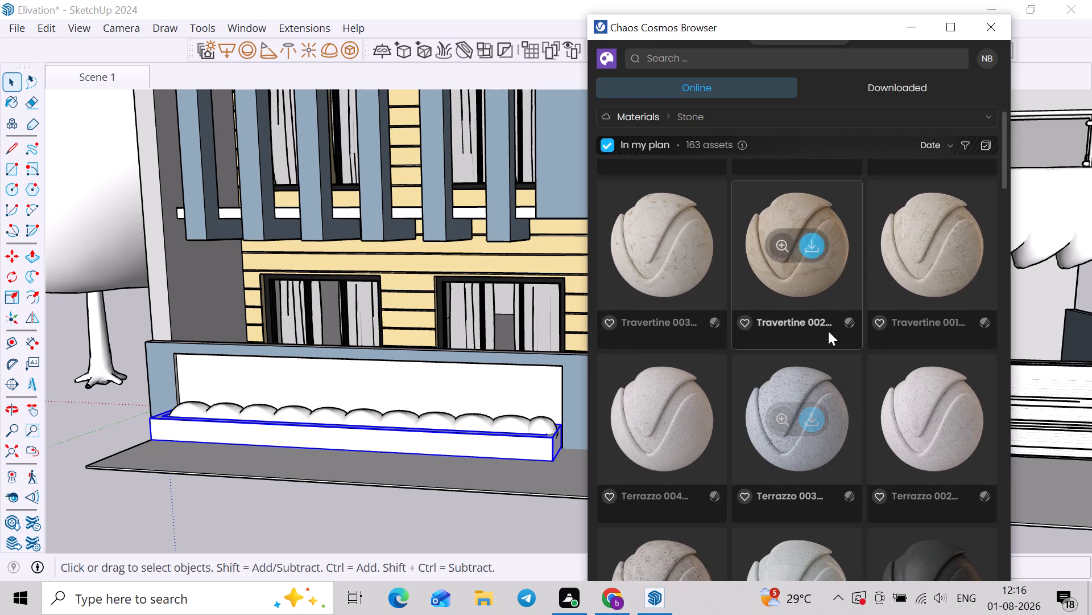
pyautogui.scroll(-5, 828, 331)
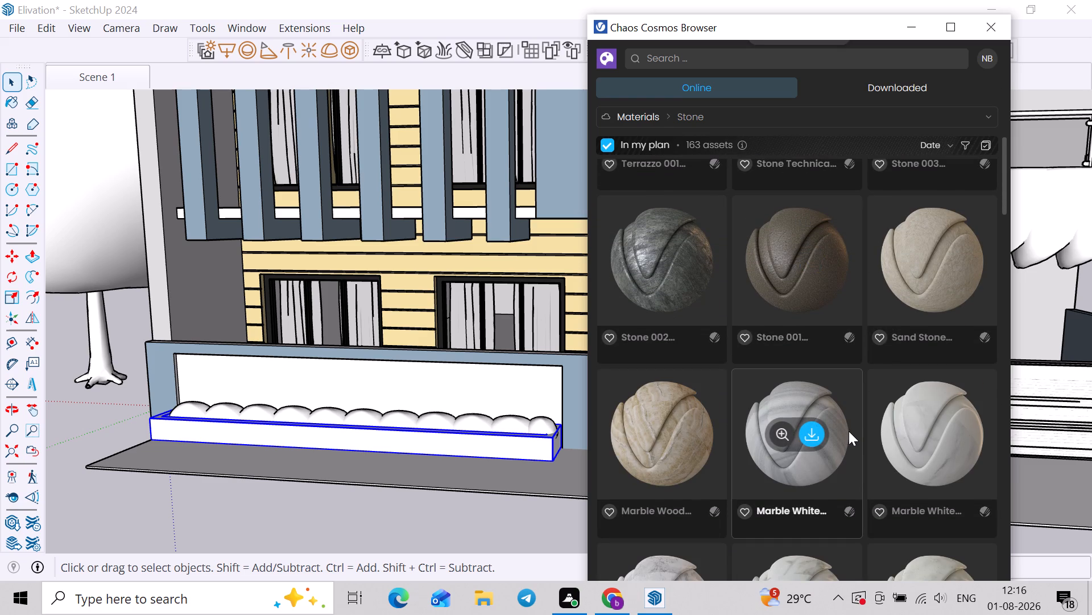
pyautogui.click(805, 429)
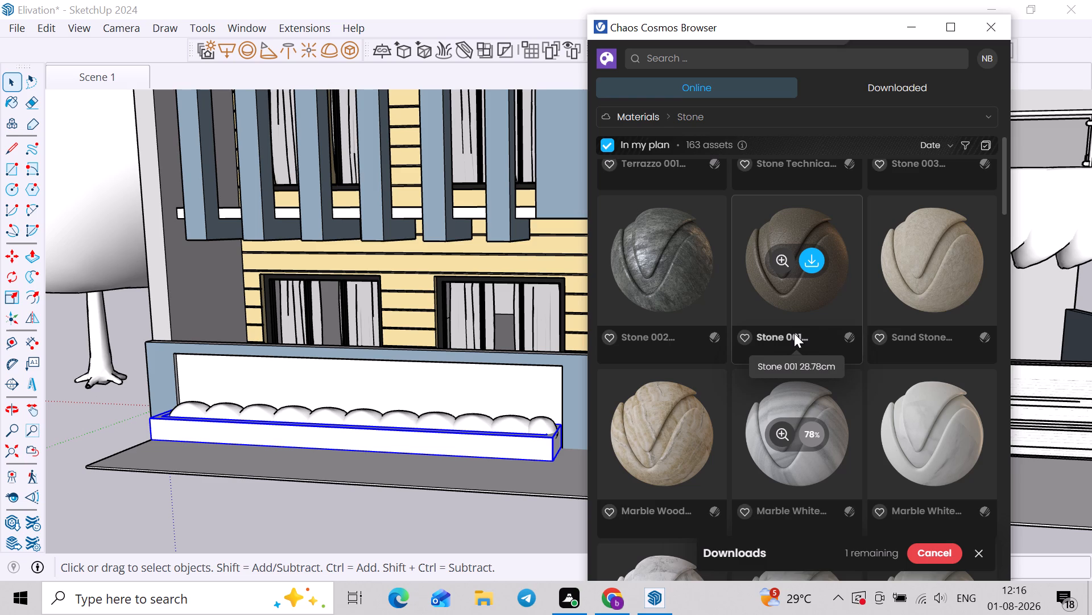
pyautogui.click(809, 430)
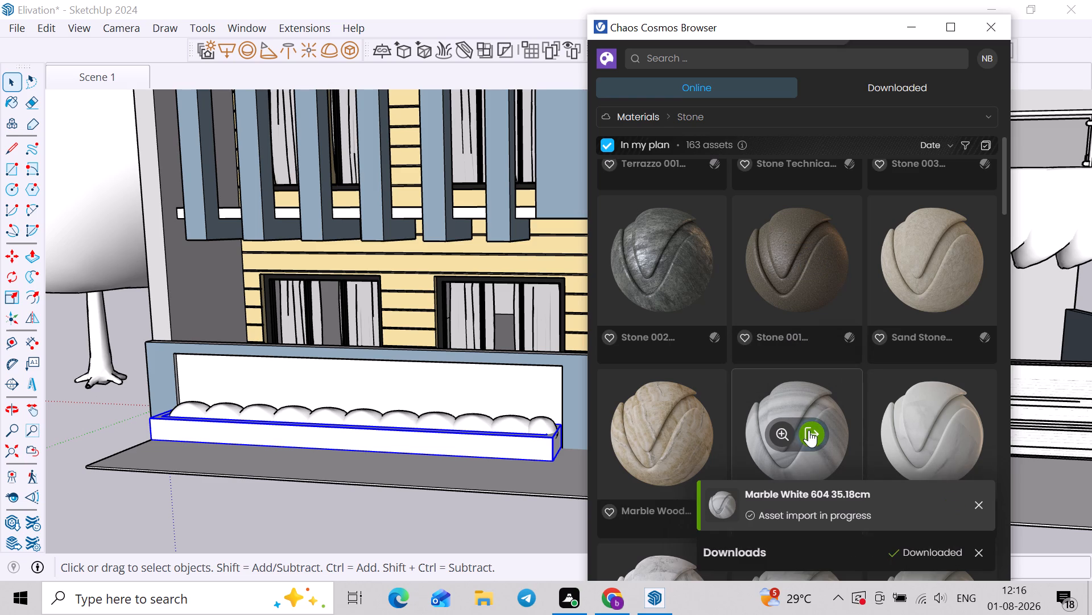
# Apply the Marble White 604 35.18cm material to all faces inside the planter box group.
pyautogui.moveTo(743, 31); pyautogui.dragTo(759, 130)
pyautogui.click(787, 48)
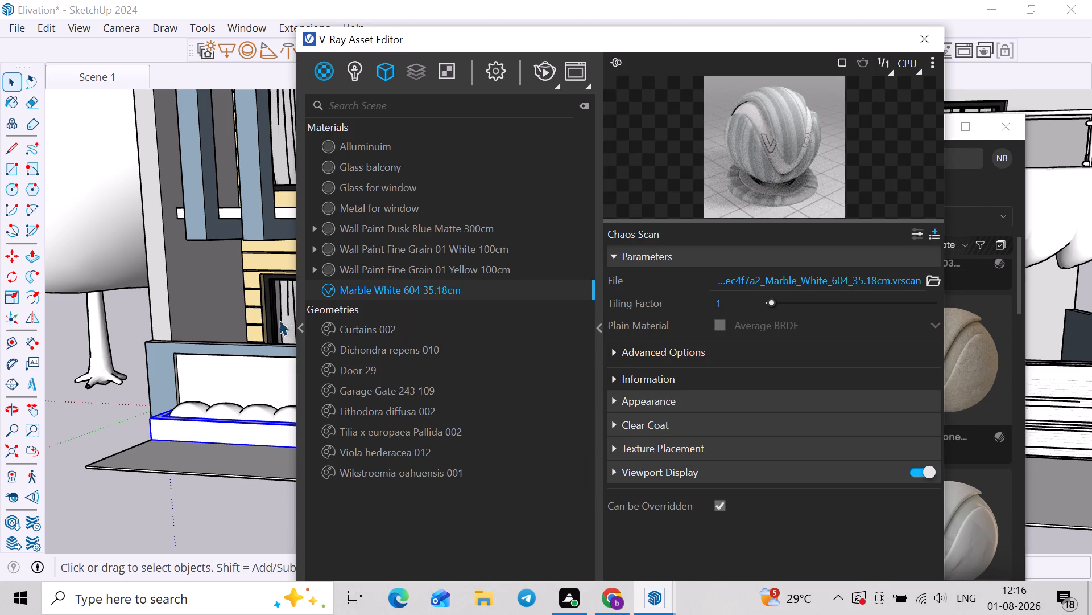
pyautogui.scroll(-3, 276, 332)
pyautogui.scroll(4, 258, 393)
pyautogui.rightClick(397, 296)
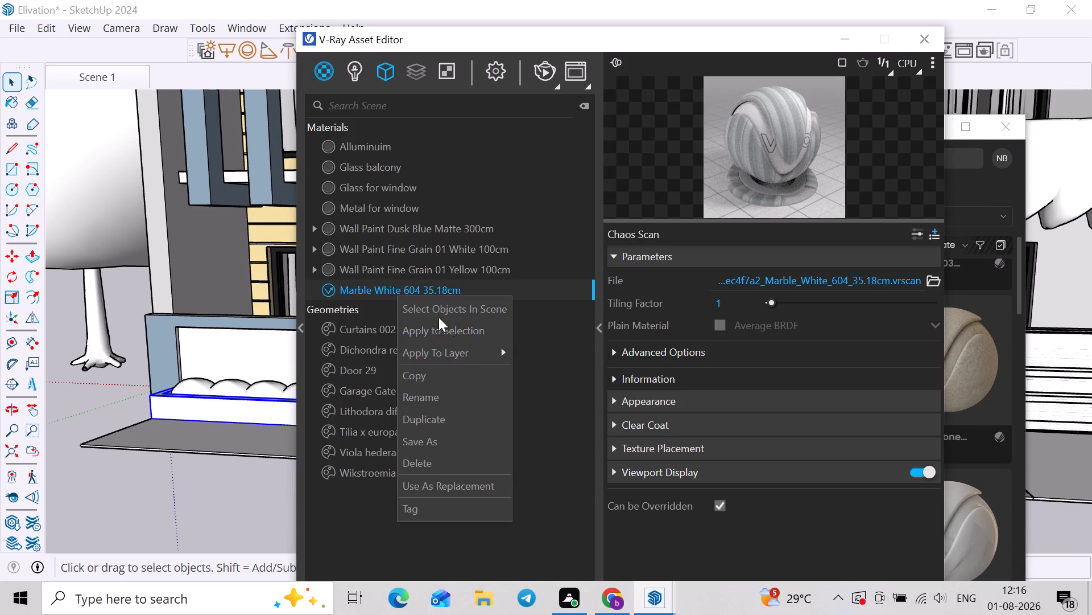
pyautogui.click(450, 339)
pyautogui.scroll(7, 110, 362)
pyautogui.keyDown('shift'); pyautogui.moveTo(212, 418); pyautogui.dragTo(89, 416, button='middle'); pyautogui.keyUp('shift')
pyautogui.scroll(3, 216, 450)
pyautogui.tripleClick(234, 425)
pyautogui.rightClick(363, 288)
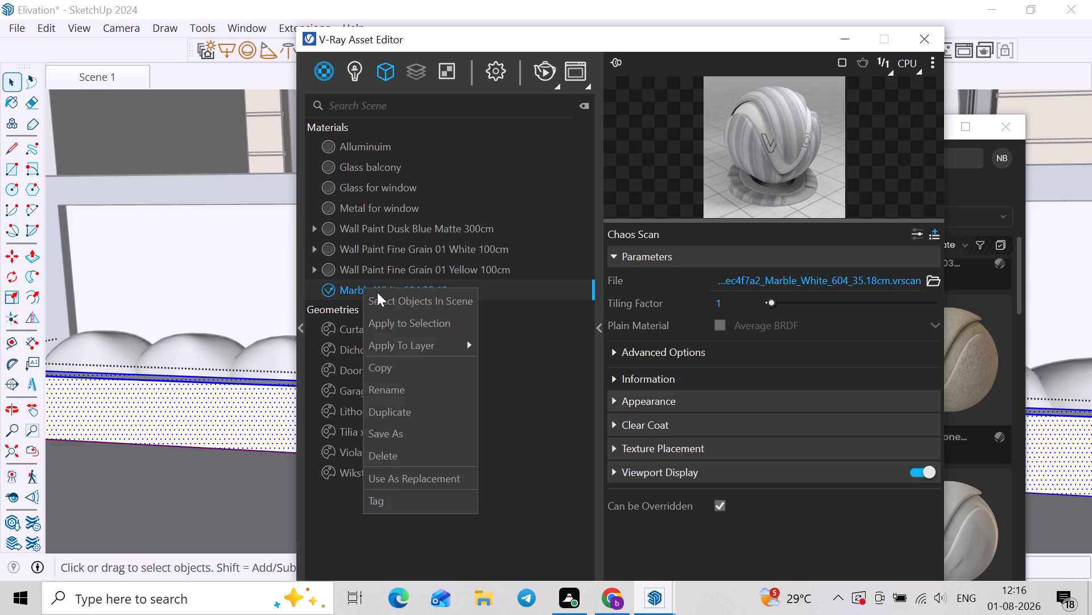
pyautogui.click(389, 318)
# Render interactively to inspect the marble finish on the planter box up close, stop the render and close the frame buffer.
pyautogui.click(543, 65)
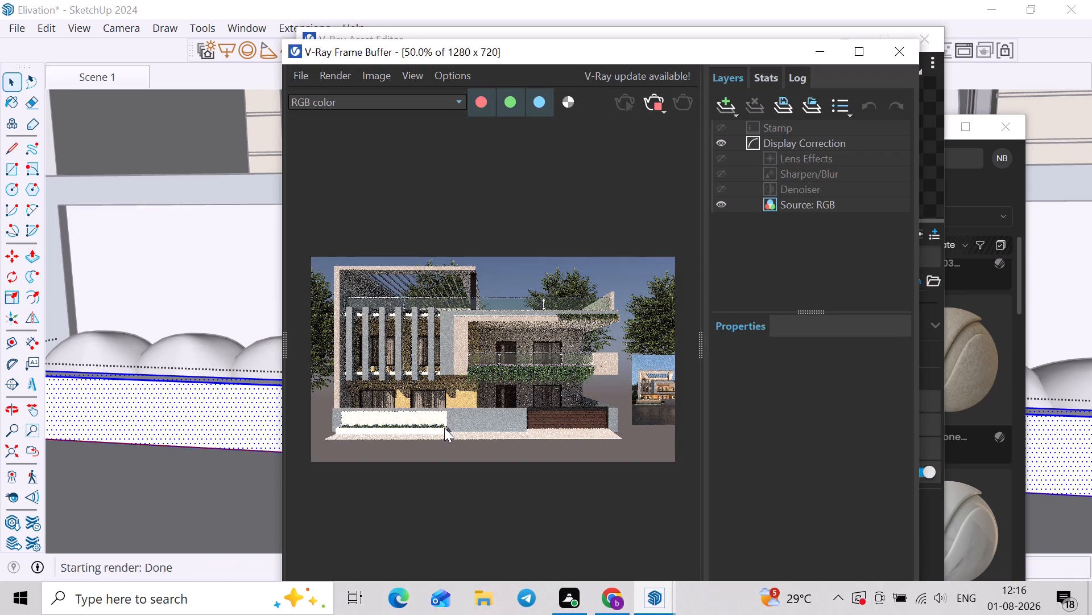
pyautogui.scroll(-2, 463, 416)
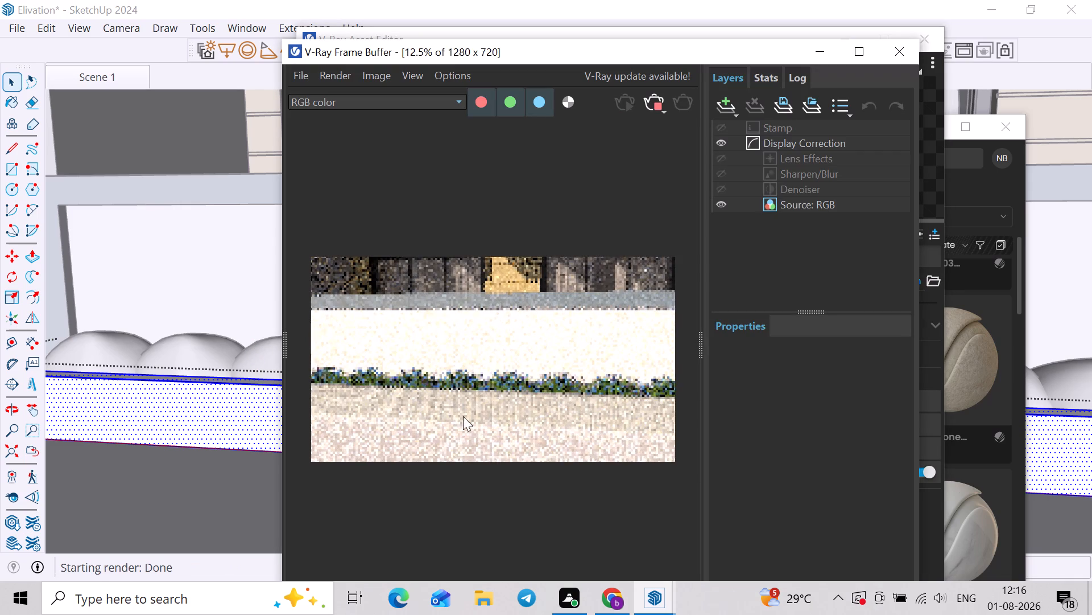
pyautogui.scroll(2, 478, 380)
pyautogui.scroll(-6, 106, 363)
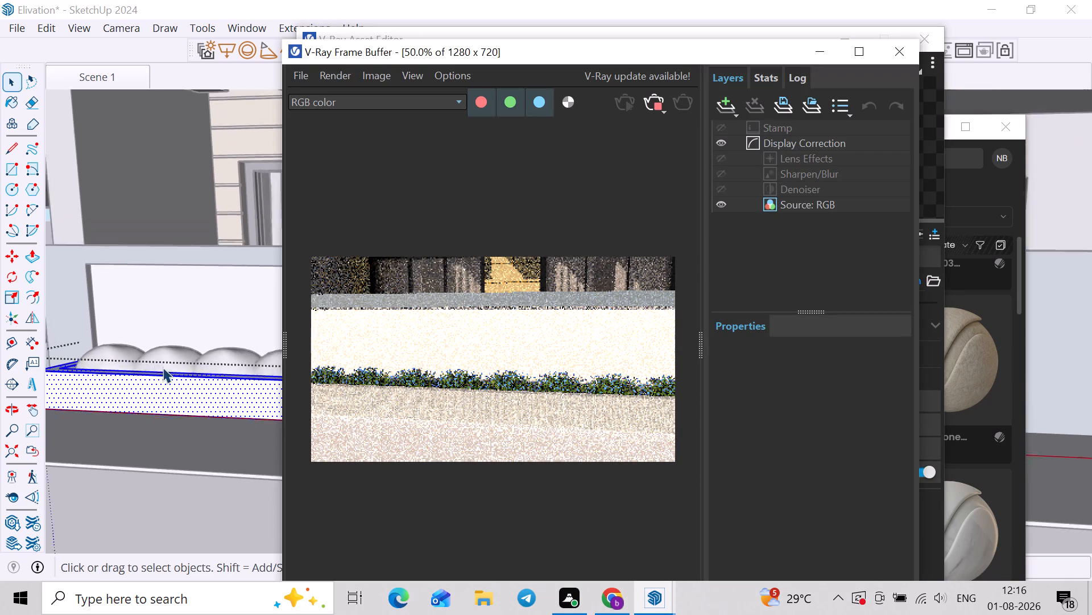
pyautogui.moveTo(155, 367); pyautogui.dragTo(78, 383, button='middle')
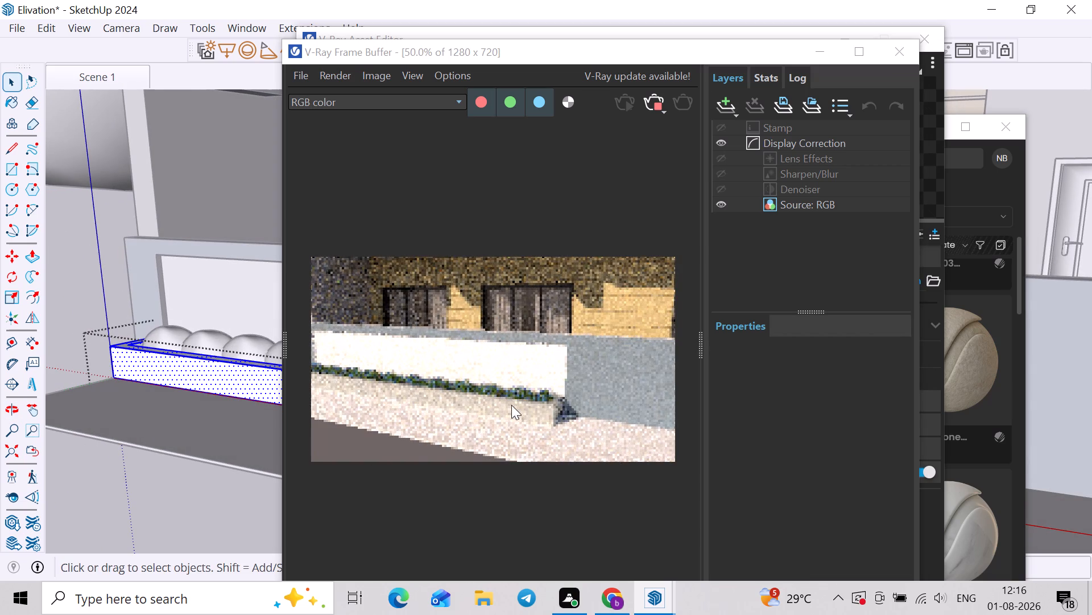
pyautogui.scroll(1, 517, 405)
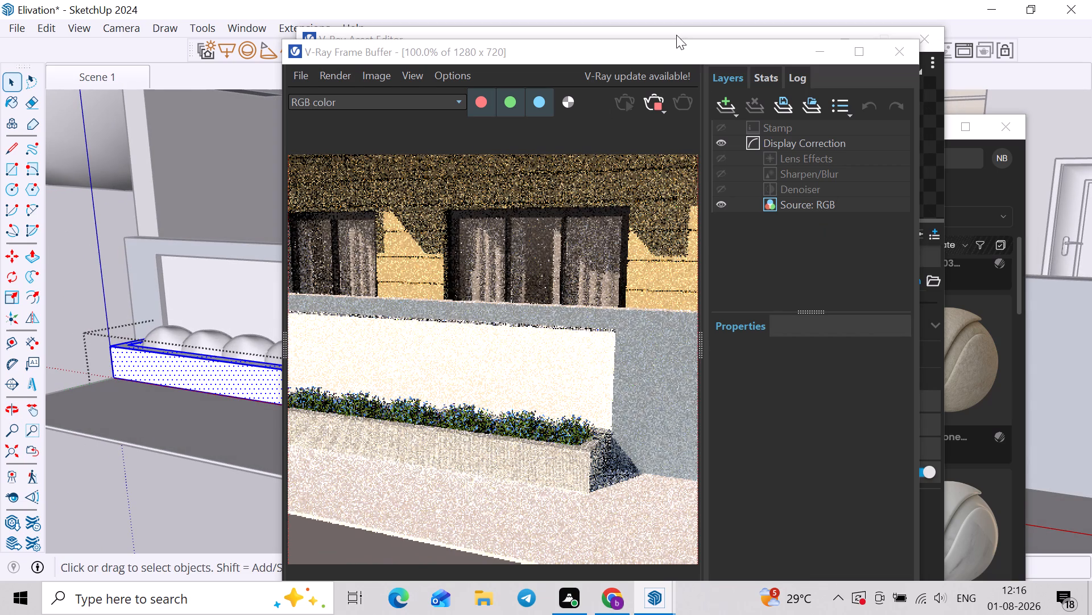
pyautogui.moveTo(675, 51); pyautogui.dragTo(646, 191)
pyautogui.moveTo(738, 40); pyautogui.dragTo(763, 142)
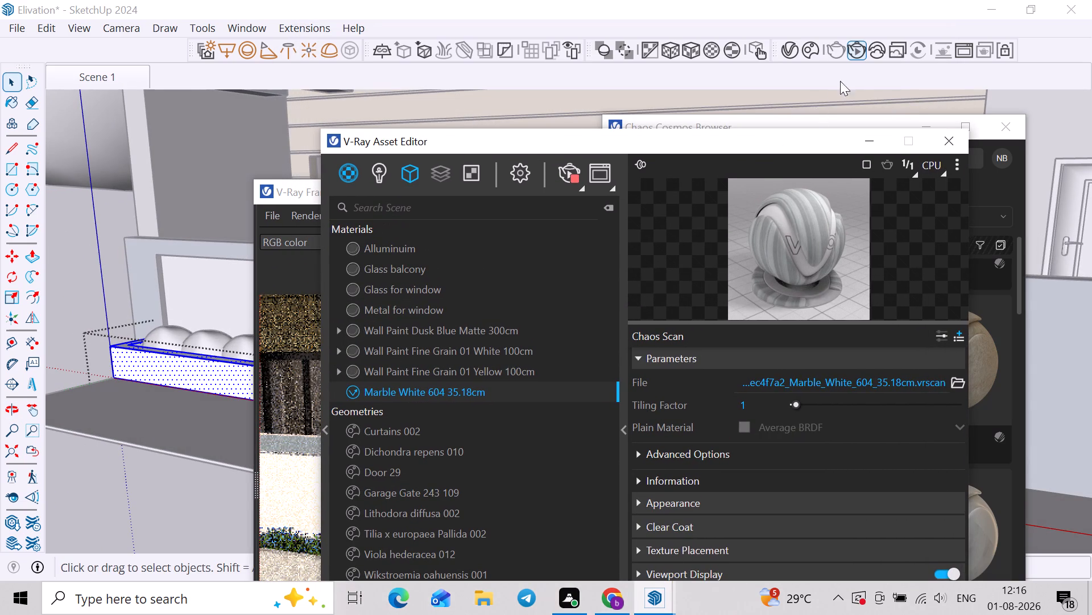
pyautogui.click(693, 48)
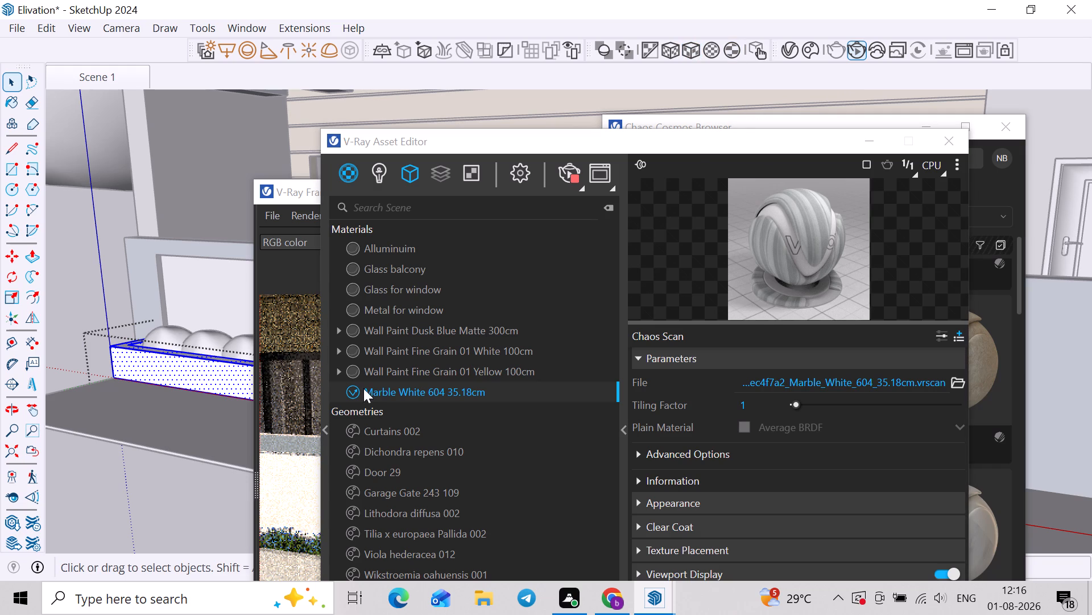
pyautogui.moveTo(293, 190); pyautogui.dragTo(250, 35)
pyautogui.scroll(-1, 361, 511)
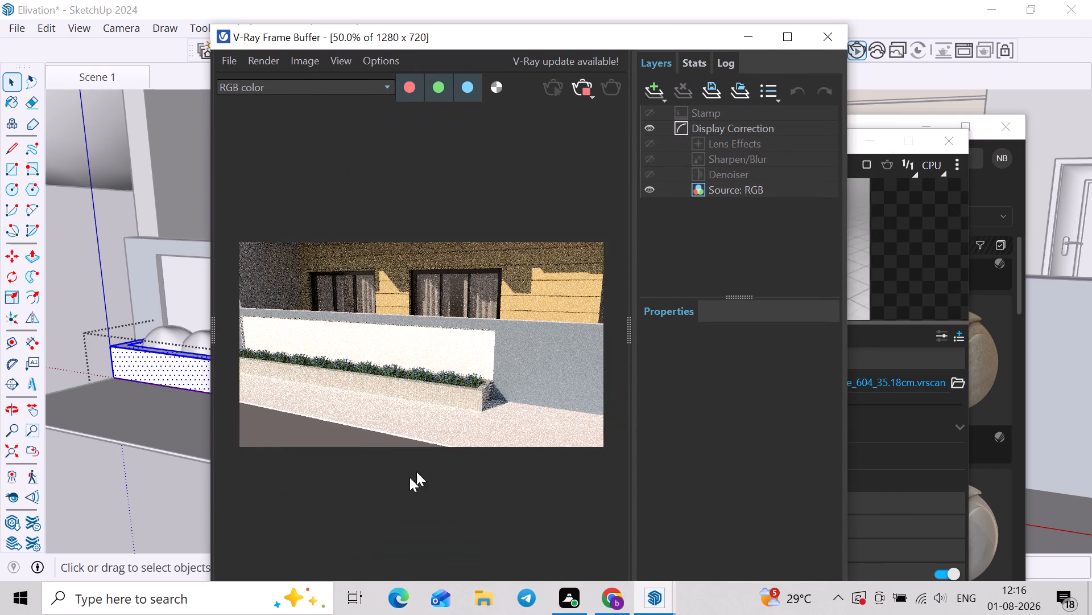
pyautogui.scroll(1, 427, 400)
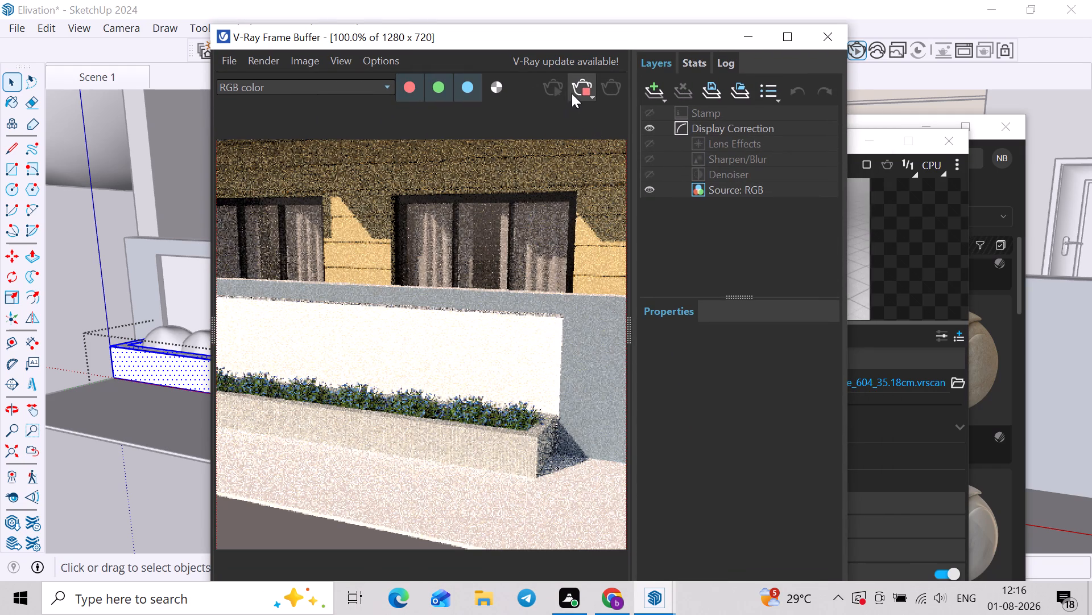
pyautogui.click(584, 89)
pyautogui.click(845, 38)
# Leave the planter box group and close the V-Ray Asset Editor.
pyautogui.scroll(-2, 121, 601)
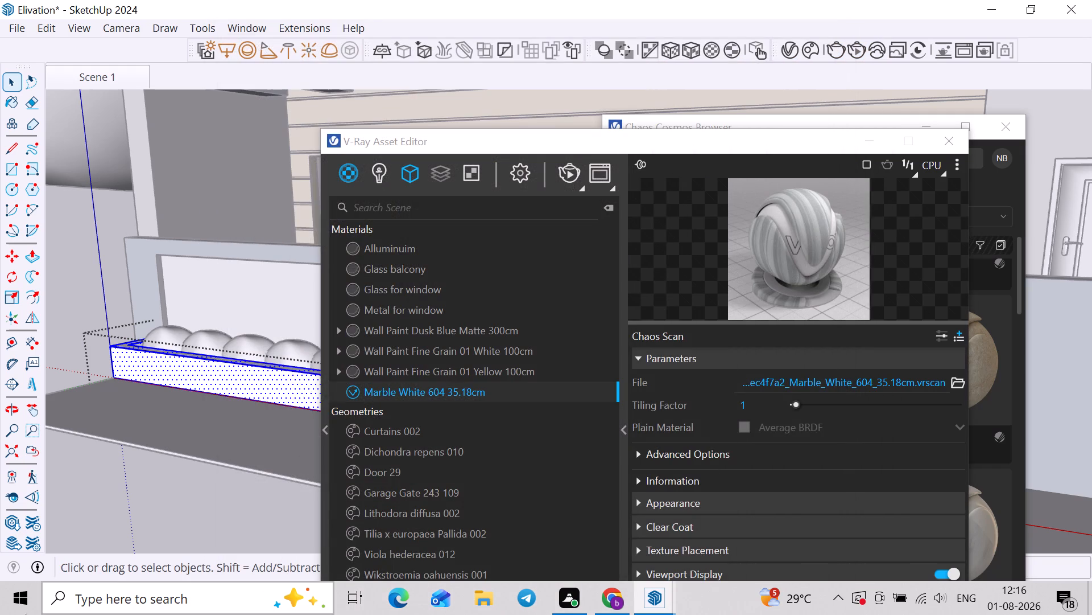
pyautogui.scroll(-3, 0, 583)
pyautogui.scroll(-3, 5, 441)
pyautogui.click(92, 405)
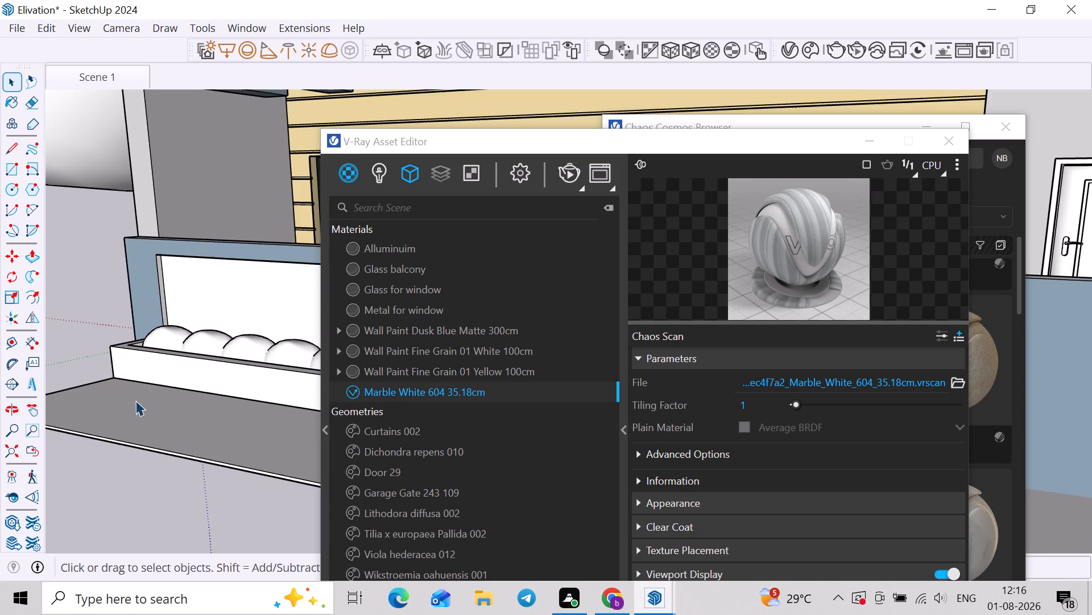
pyautogui.click(945, 144)
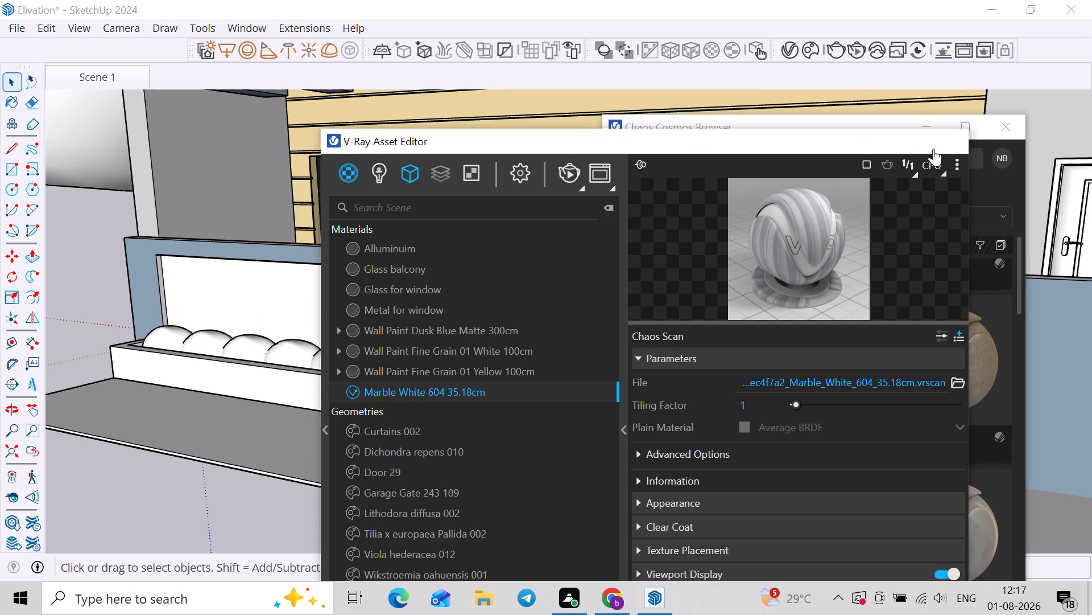
# Scale the shrub geometry in the planter box vertically to nearly twice its height, then leave the component.
pyautogui.moveTo(348, 378); pyautogui.dragTo(399, 378, button='middle')
pyautogui.scroll(3, 358, 379)
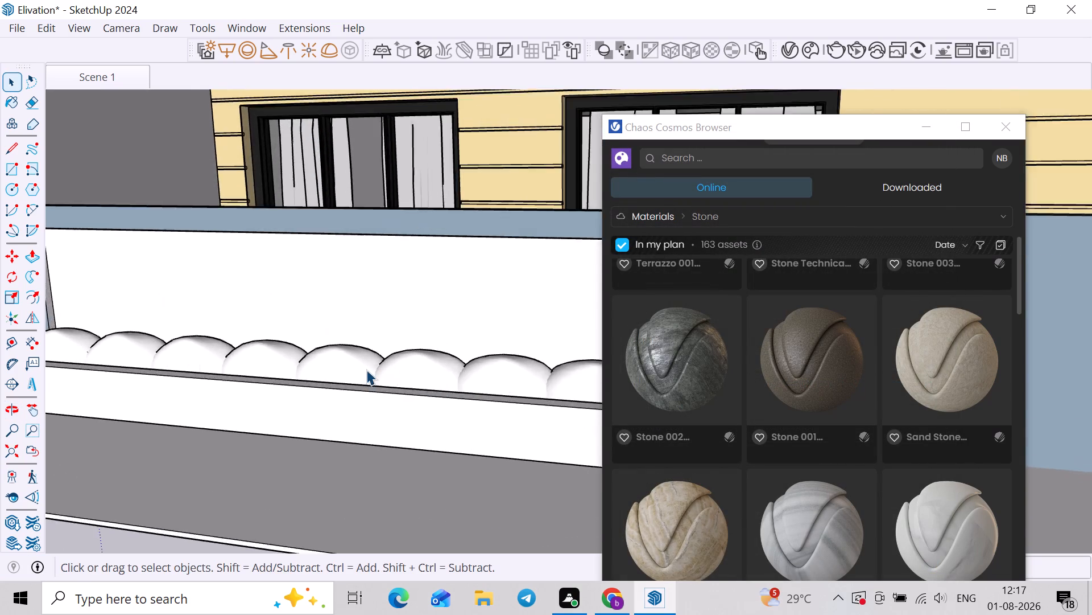
pyautogui.scroll(2, 366, 370)
pyautogui.tripleClick(366, 367)
pyautogui.scroll(1, 353, 350)
pyautogui.press('s')
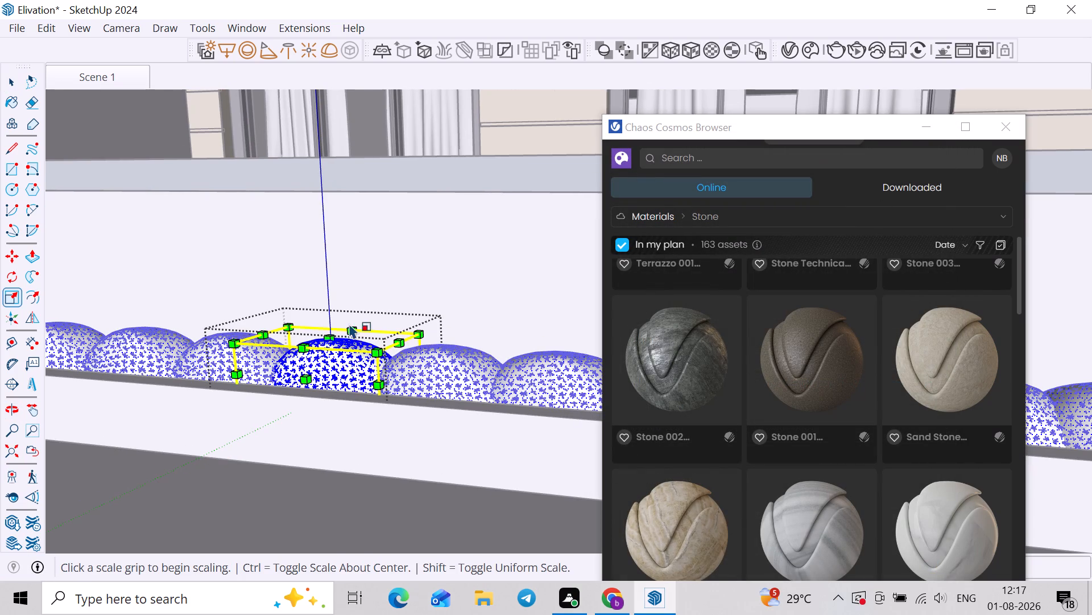
pyautogui.click(330, 335)
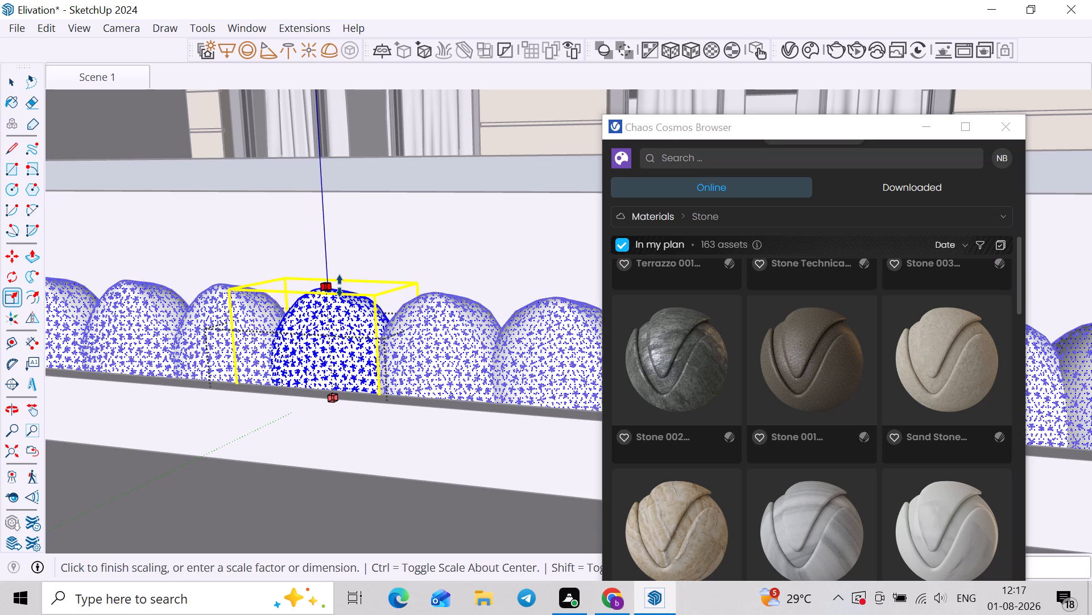
pyautogui.click(338, 288)
pyautogui.press('space')
pyautogui.click(441, 263)
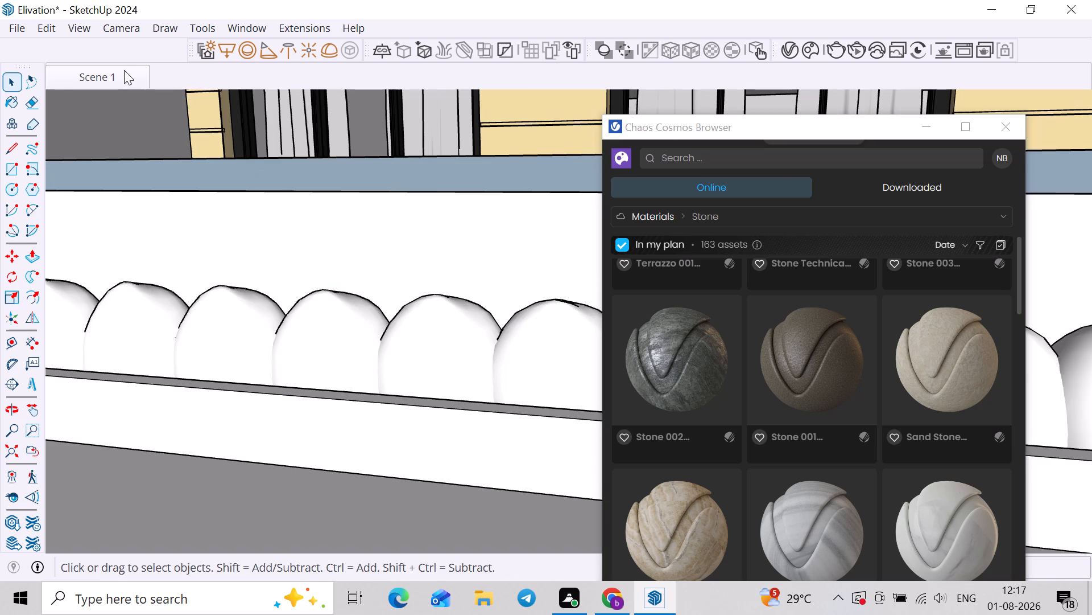
# Render Scene 1 interactively, inspect the planter shrubs up close, then stop the render and close the frame buffer.
pyautogui.click(124, 70)
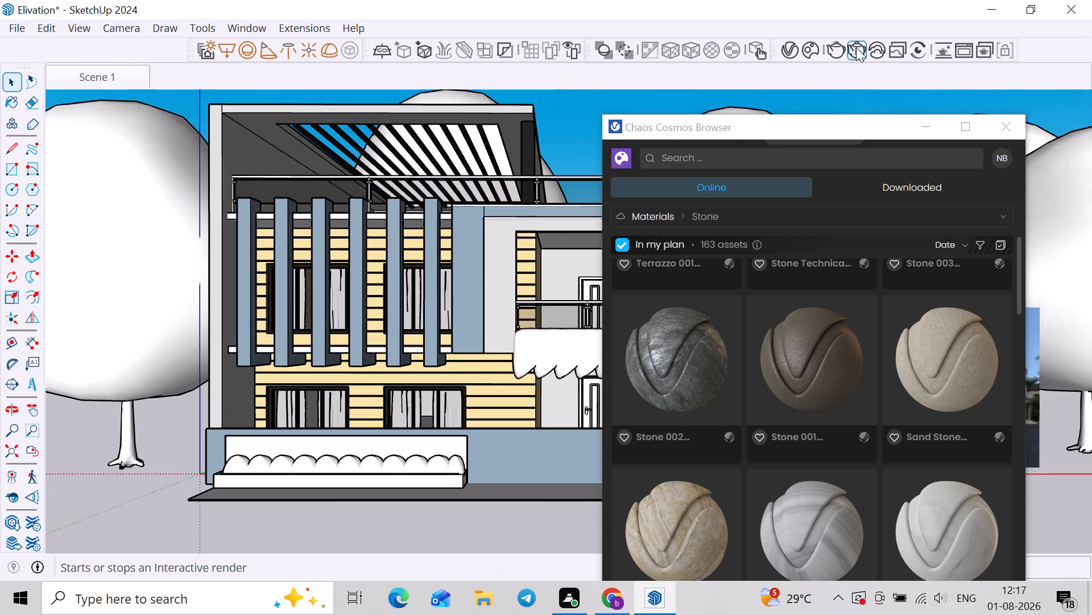
pyautogui.click(856, 47)
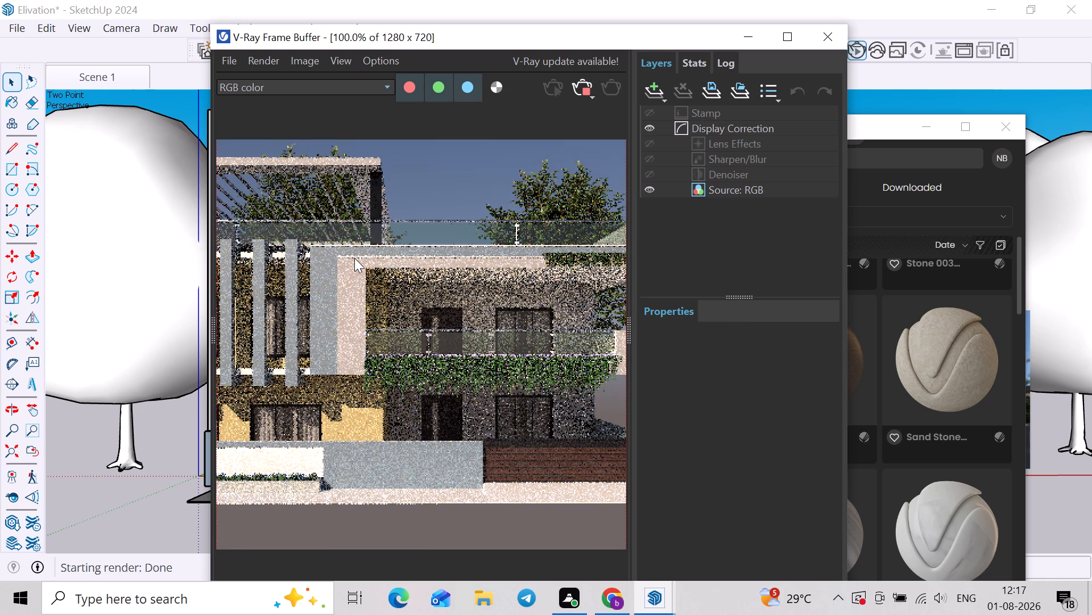
pyautogui.scroll(2, 249, 487)
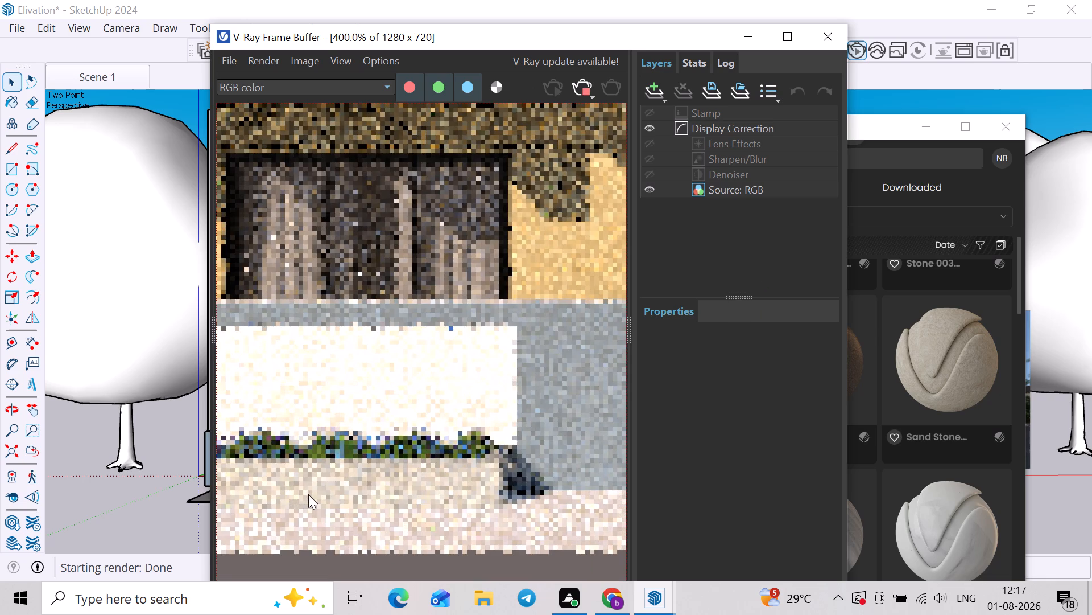
pyautogui.moveTo(449, 32); pyautogui.dragTo(678, 53)
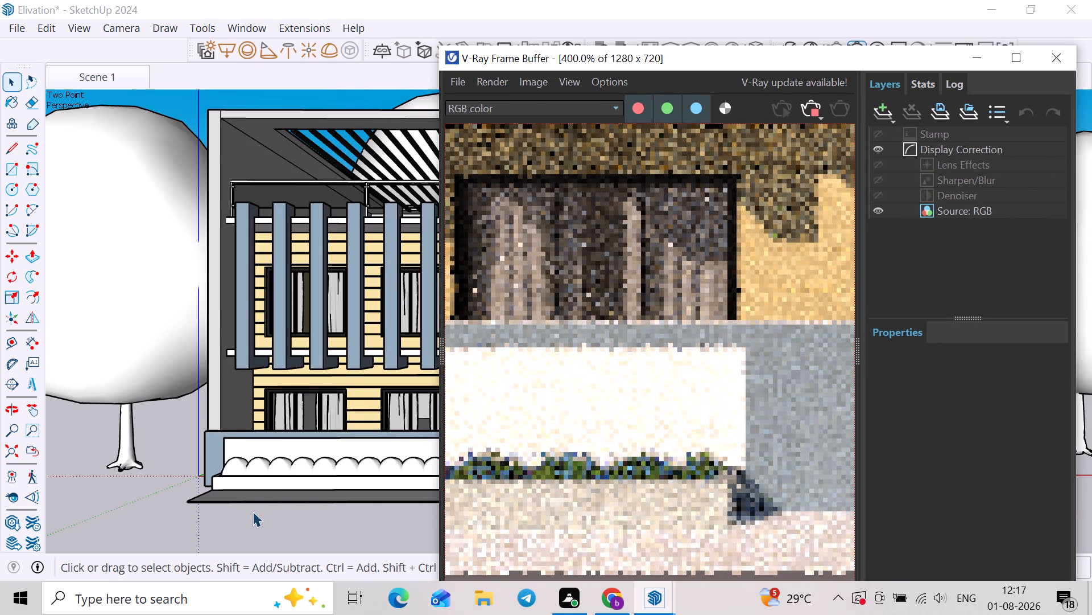
pyautogui.scroll(1, 253, 511)
pyautogui.scroll(2, 249, 461)
pyautogui.scroll(-1, 617, 447)
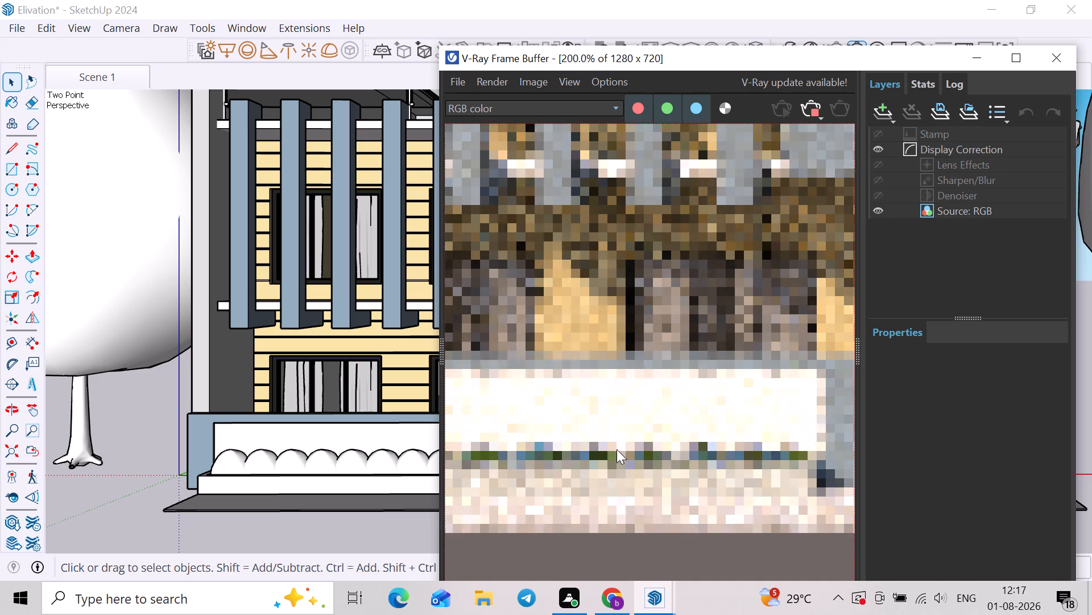
pyautogui.scroll(-2, 617, 449)
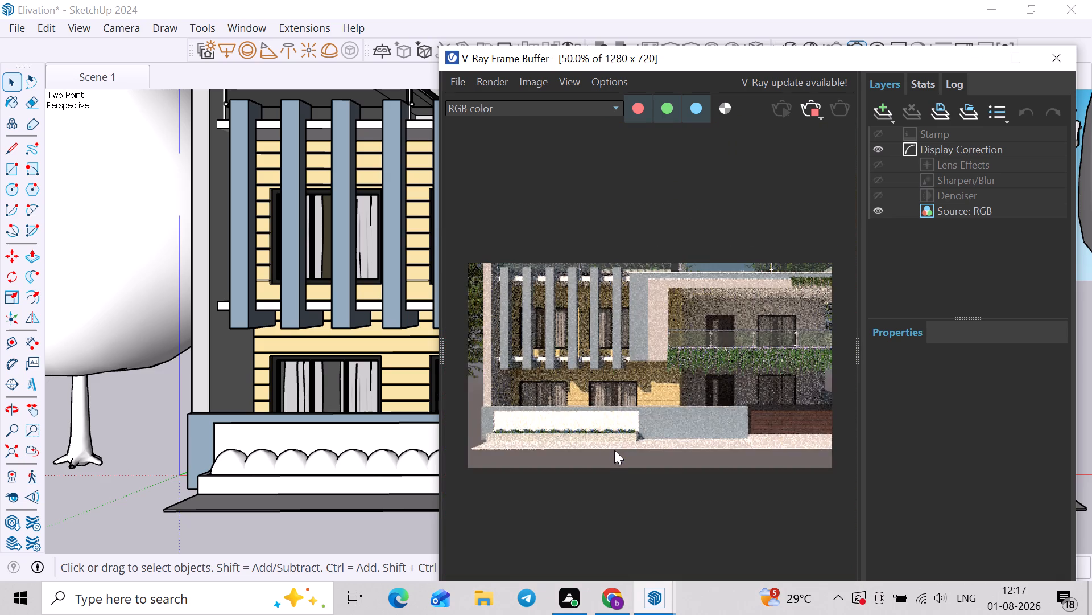
pyautogui.scroll(1, 603, 450)
pyautogui.click(811, 105)
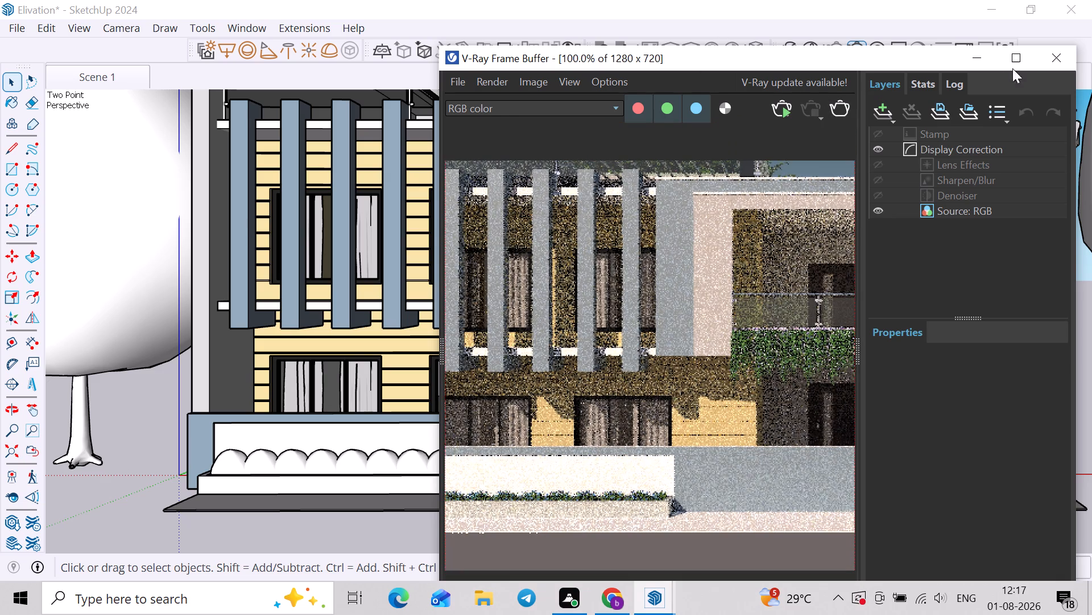
pyautogui.click(1046, 54)
# Undo the vertical scaling of the planter shrubs and leave the shrub component.
pyautogui.scroll(-1, 270, 461)
pyautogui.keyDown('shift'); pyautogui.moveTo(396, 448); pyautogui.dragTo(374, 466, button='middle'); pyautogui.keyUp('shift')
pyautogui.scroll(2, 463, 486)
pyautogui.click(480, 486)
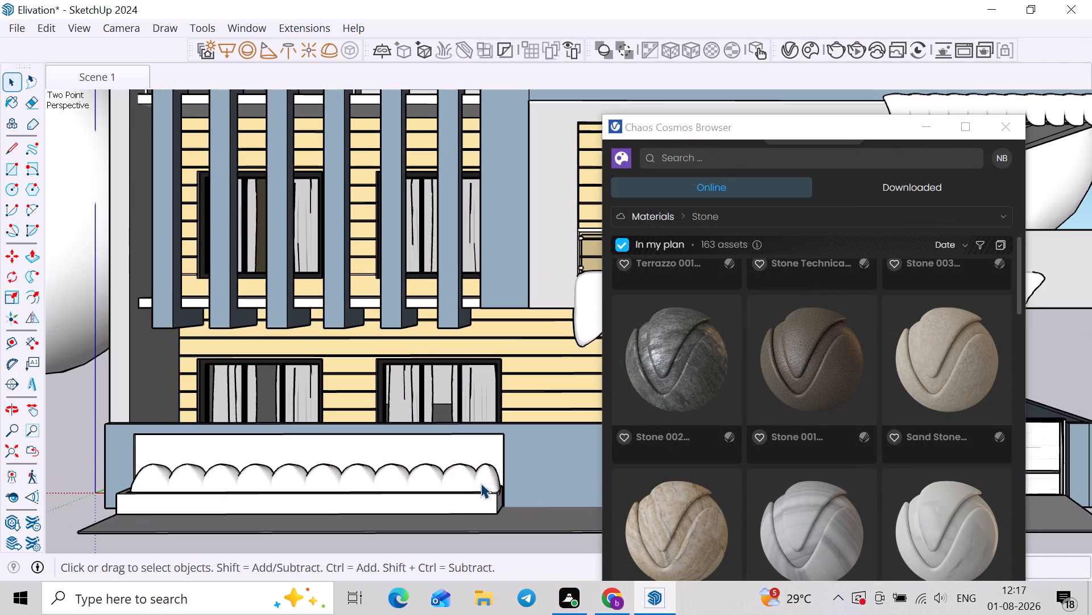
pyautogui.moveTo(471, 496); pyautogui.dragTo(450, 522, button='middle')
pyautogui.scroll(1, 456, 508)
pyautogui.hotkey('ctrl', 'z')
pyautogui.hotkey('ctrl', 'z')
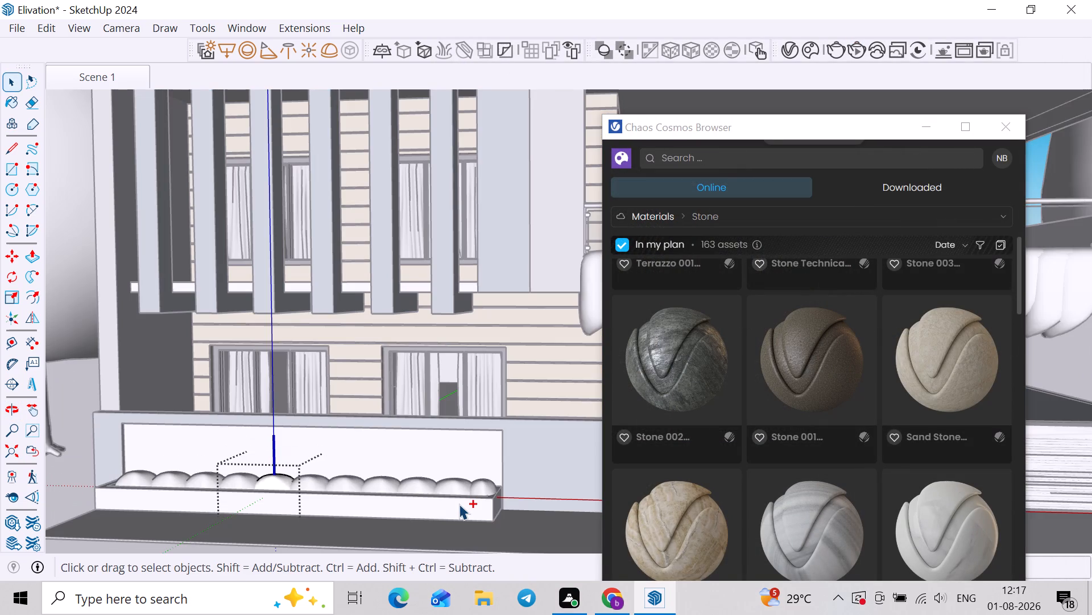
pyautogui.scroll(2, 392, 496)
pyautogui.press('space')
pyautogui.click(392, 551)
# Select the shrubs along the planter box, leaving out one in the middle, and move them straight up slightly above the planter rim.
pyautogui.scroll(4, 472, 486)
pyautogui.keyDown('shift'); pyautogui.click(497, 481); pyautogui.keyUp('shift')
pyautogui.keyDown('shift'); pyautogui.click(430, 477); pyautogui.keyUp('shift')
pyautogui.scroll(-2, 451, 481)
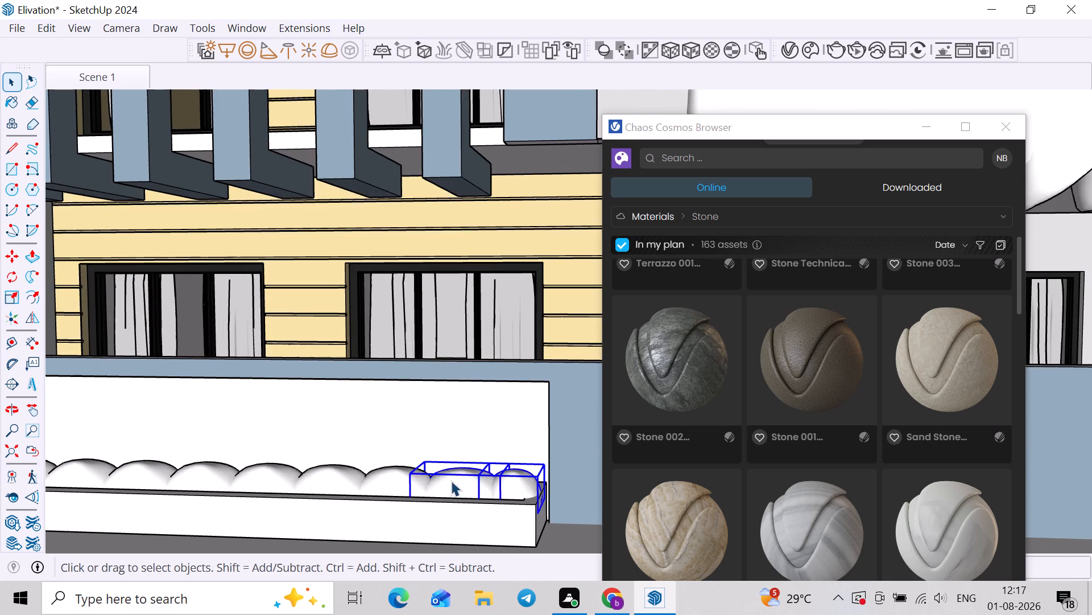
pyautogui.scroll(-1, 451, 481)
pyautogui.moveTo(451, 471); pyautogui.dragTo(391, 605, button='middle')
pyautogui.scroll(20, 407, 510)
pyautogui.scroll(1, 407, 510)
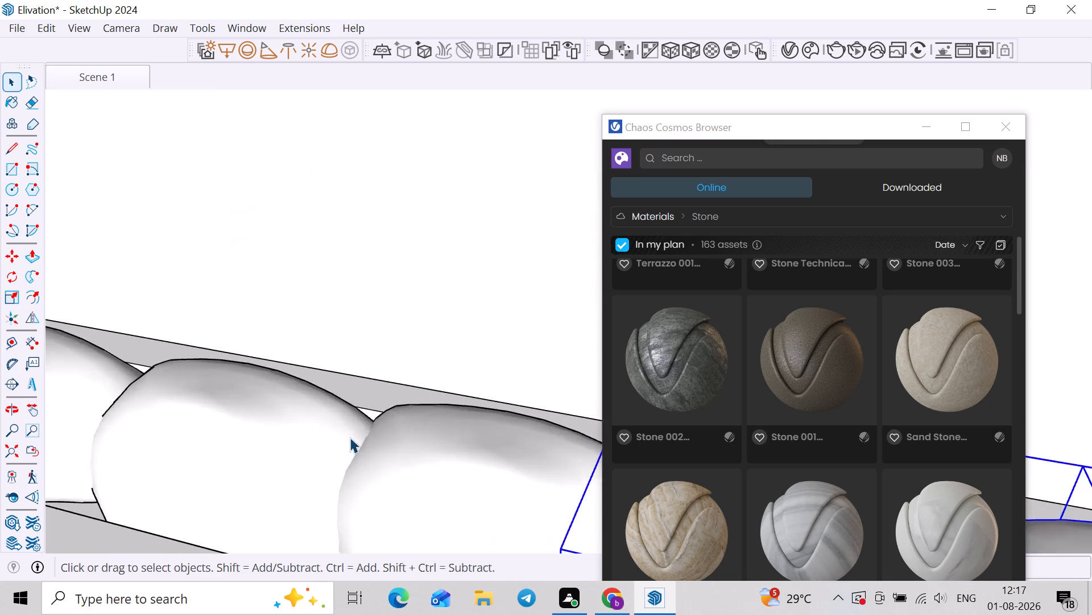
pyautogui.scroll(2, 350, 437)
pyautogui.moveTo(357, 437); pyautogui.dragTo(321, 542, button='middle')
pyautogui.scroll(6, 395, 441)
pyautogui.scroll(-14, 391, 385)
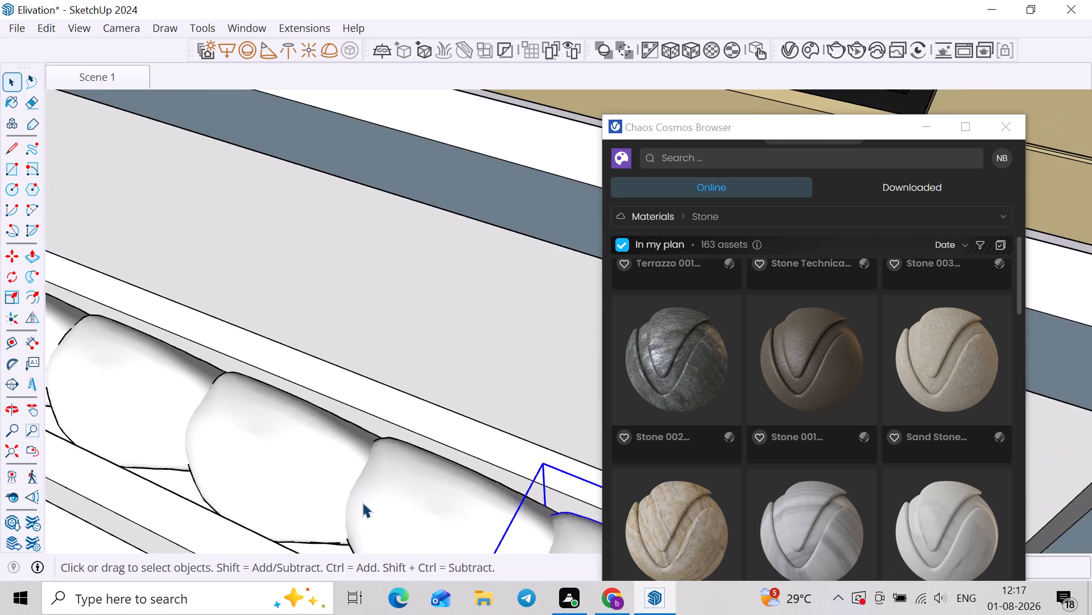
pyautogui.moveTo(322, 539); pyautogui.dragTo(414, 472, button='middle')
pyautogui.scroll(-7, 394, 481)
pyautogui.moveTo(382, 529); pyautogui.dragTo(443, 405, button='middle')
pyautogui.scroll(-3, 443, 418)
pyautogui.keyDown('shift'); pyautogui.click(494, 444); pyautogui.keyUp('shift')
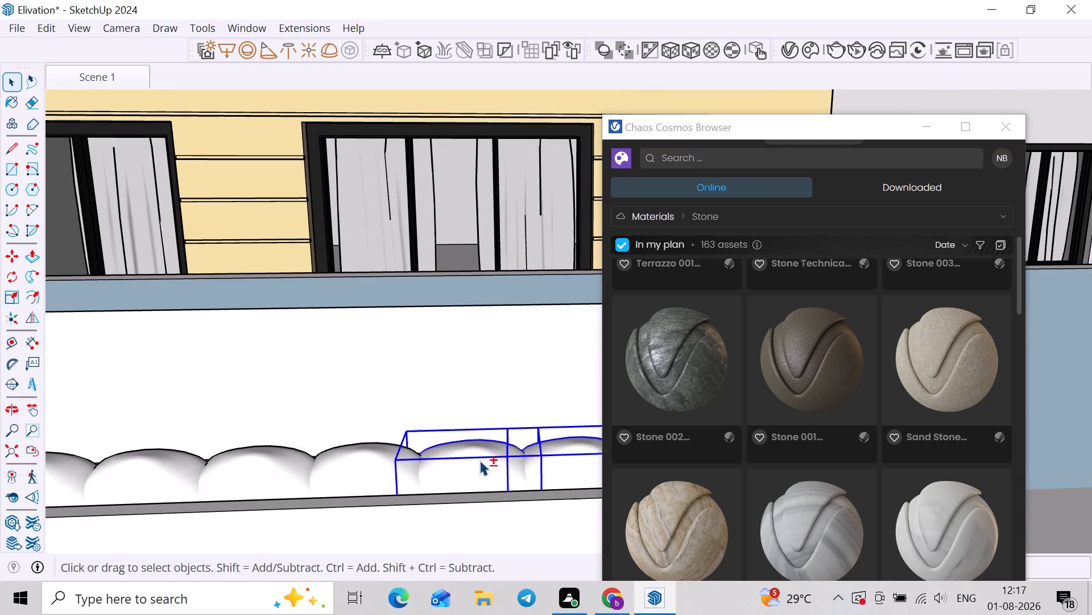
pyautogui.keyDown('shift'); pyautogui.click(353, 466); pyautogui.keyUp('shift')
pyautogui.keyDown('shift'); pyautogui.click(280, 474); pyautogui.keyUp('shift')
pyautogui.scroll(-4, 272, 482)
pyautogui.keyDown('shift'); pyautogui.moveTo(258, 494); pyautogui.dragTo(380, 450, button='middle'); pyautogui.keyUp('shift')
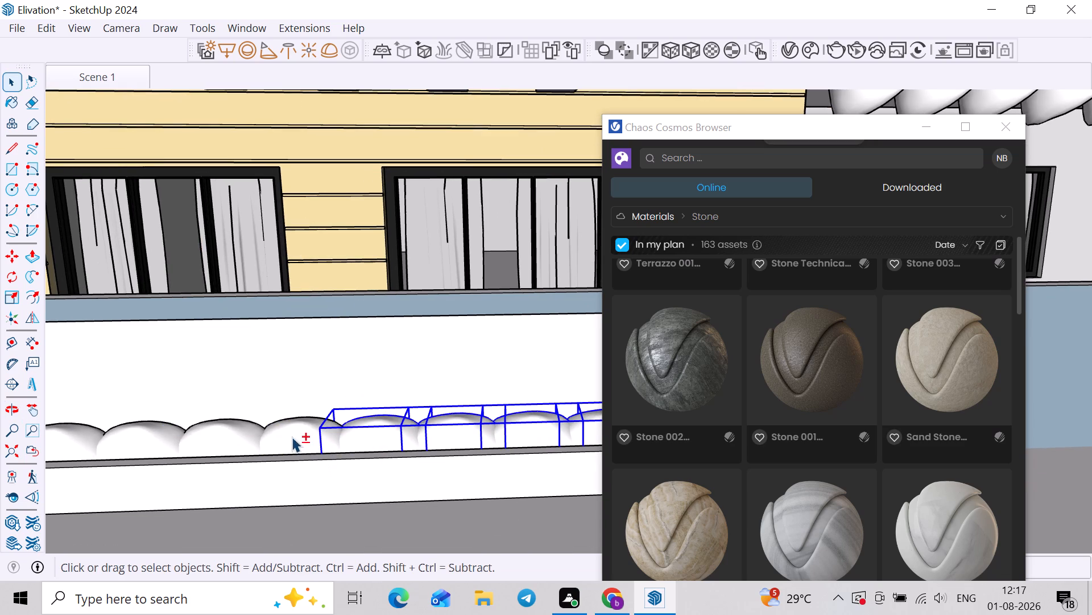
pyautogui.keyDown('shift'); pyautogui.click(292, 436); pyautogui.keyUp('shift')
pyautogui.keyDown('shift'); pyautogui.click(238, 434); pyautogui.keyUp('shift')
pyautogui.keyDown('shift'); pyautogui.click(156, 445); pyautogui.keyUp('shift')
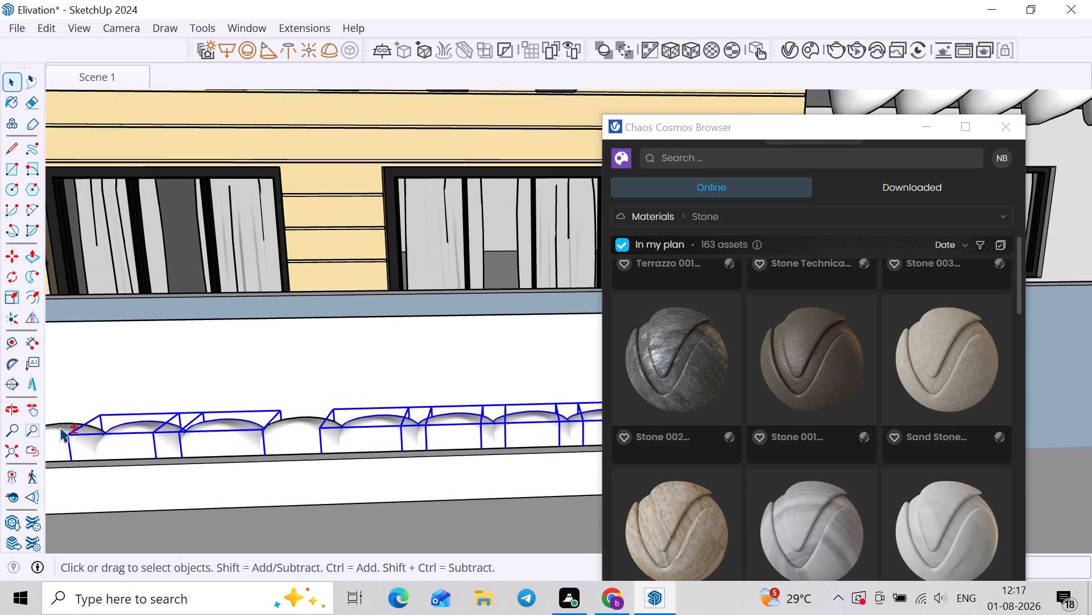
pyautogui.keyDown('shift'); pyautogui.click(60, 427); pyautogui.keyUp('shift')
pyautogui.keyDown('shift'); pyautogui.scroll(-8, 96, 429); pyautogui.keyUp('shift')
pyautogui.keyDown('shift'); pyautogui.moveTo(134, 438); pyautogui.dragTo(380, 412, button='middle'); pyautogui.keyUp('shift')
pyautogui.keyDown('shift'); pyautogui.scroll(2, 238, 417); pyautogui.keyUp('shift')
pyautogui.keyDown('shift'); pyautogui.click(271, 413); pyautogui.keyUp('shift')
pyautogui.keyDown('shift'); pyautogui.click(244, 409); pyautogui.keyUp('shift')
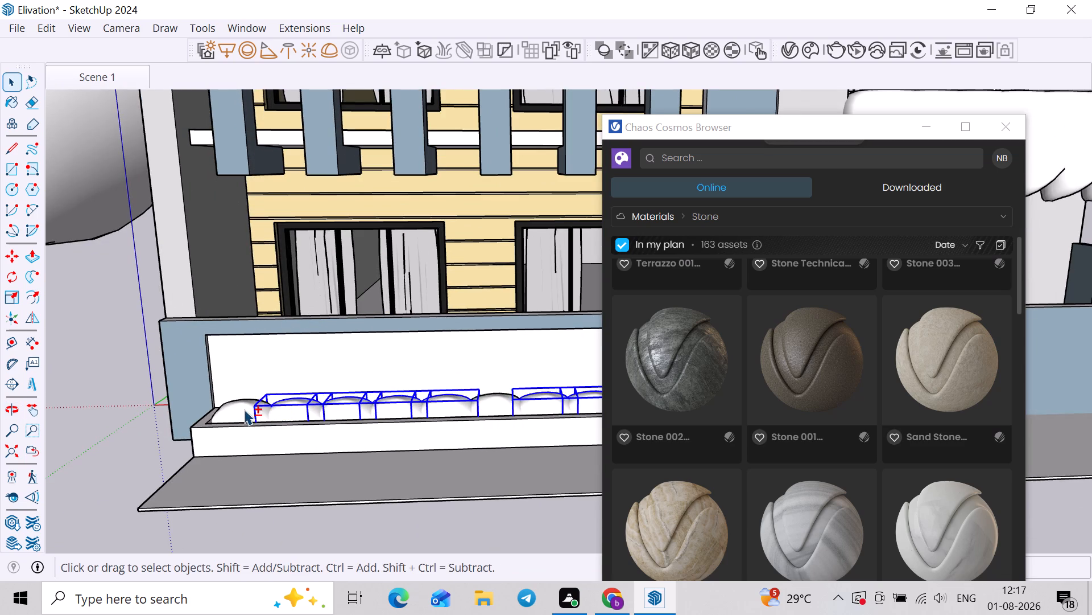
pyautogui.moveTo(263, 452); pyautogui.dragTo(295, 395, button='middle')
pyautogui.scroll(3, 295, 395)
pyautogui.keyDown('shift'); pyautogui.moveTo(313, 406); pyautogui.dragTo(308, 407, button='middle'); pyautogui.keyUp('shift')
pyautogui.press('m')
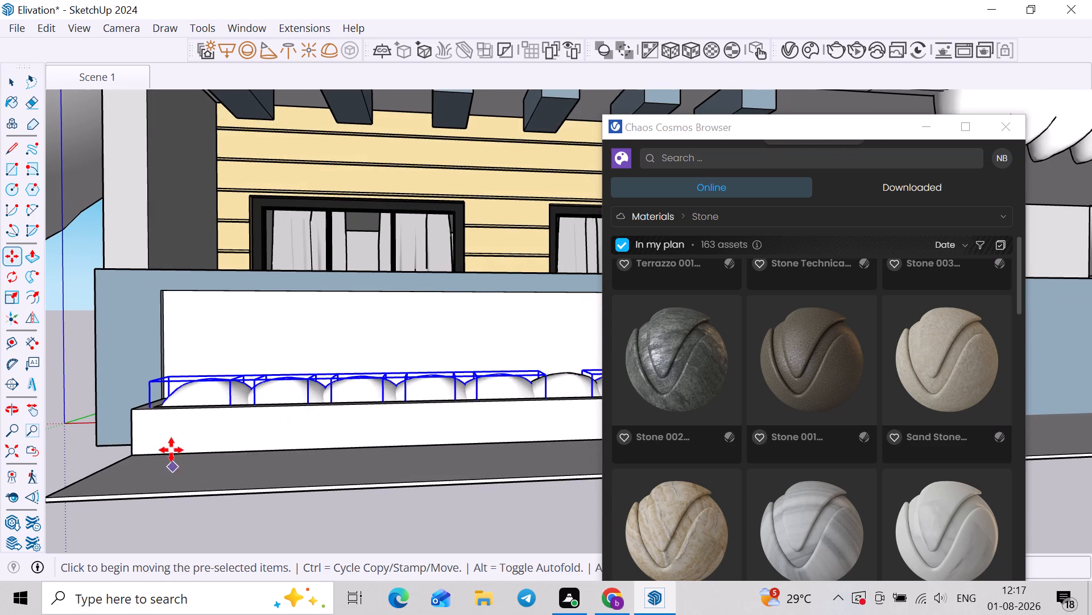
pyautogui.click(161, 457)
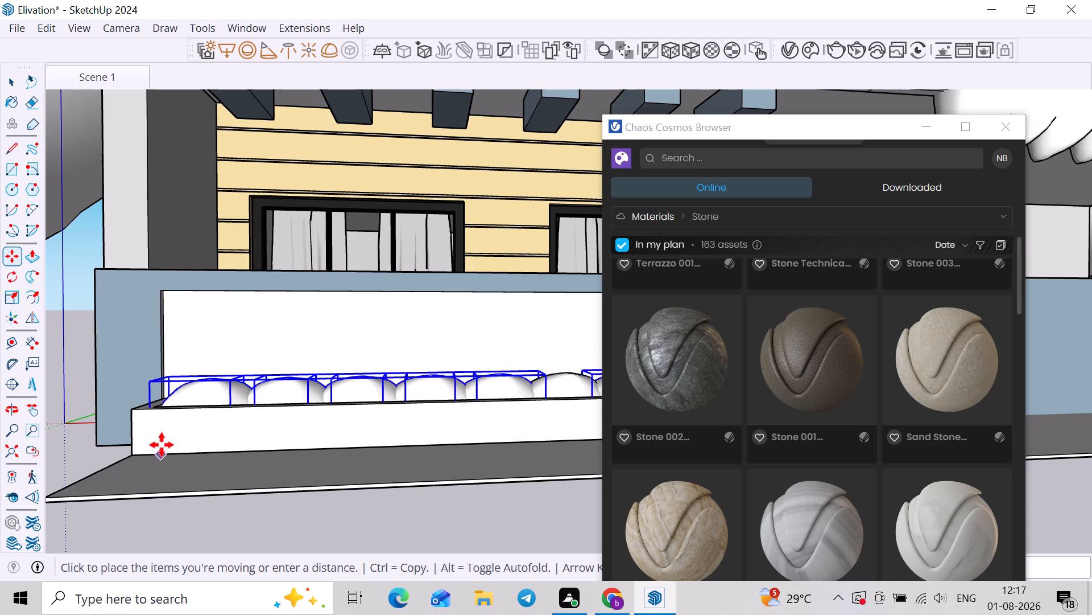
pyautogui.click(162, 445)
pyautogui.scroll(2, 161, 444)
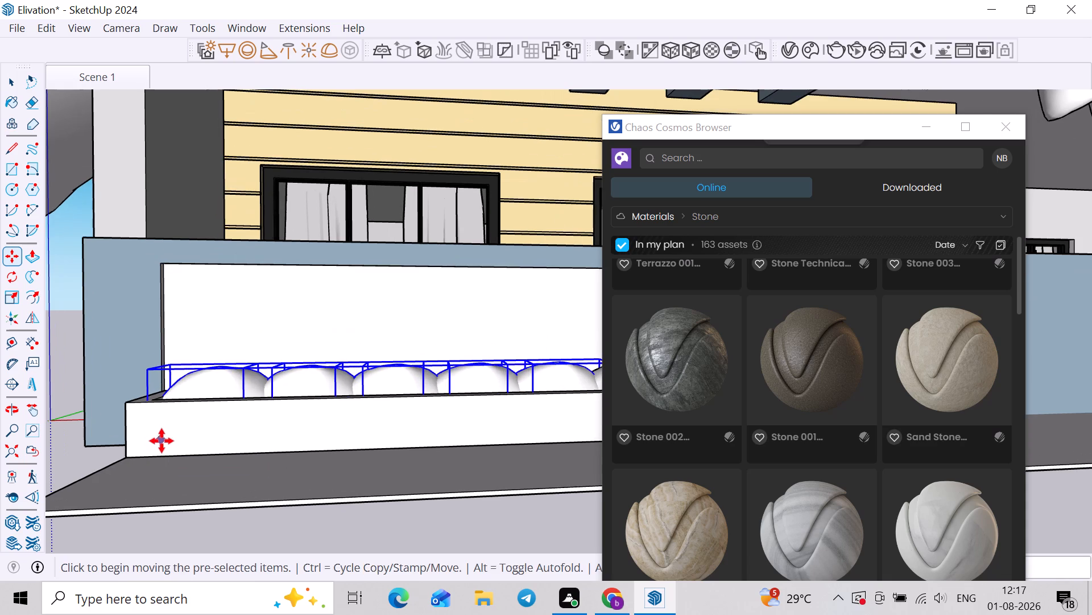
pyautogui.click(162, 441)
pyautogui.click(163, 427)
pyautogui.press('space')
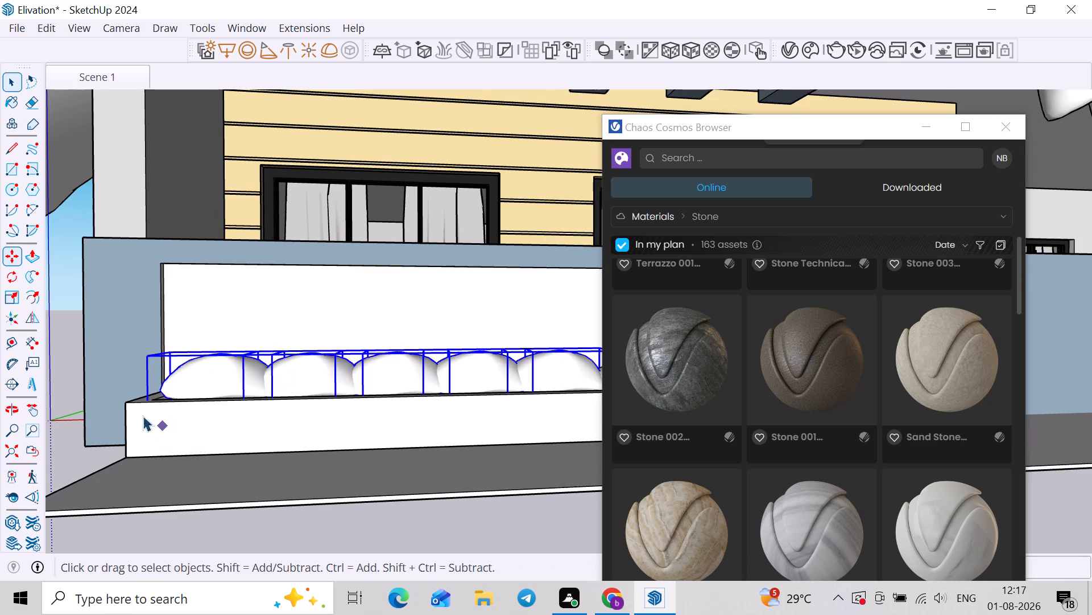
# Start an interactive render of Scene 1 to check the raised shrubs.
pyautogui.click(90, 81)
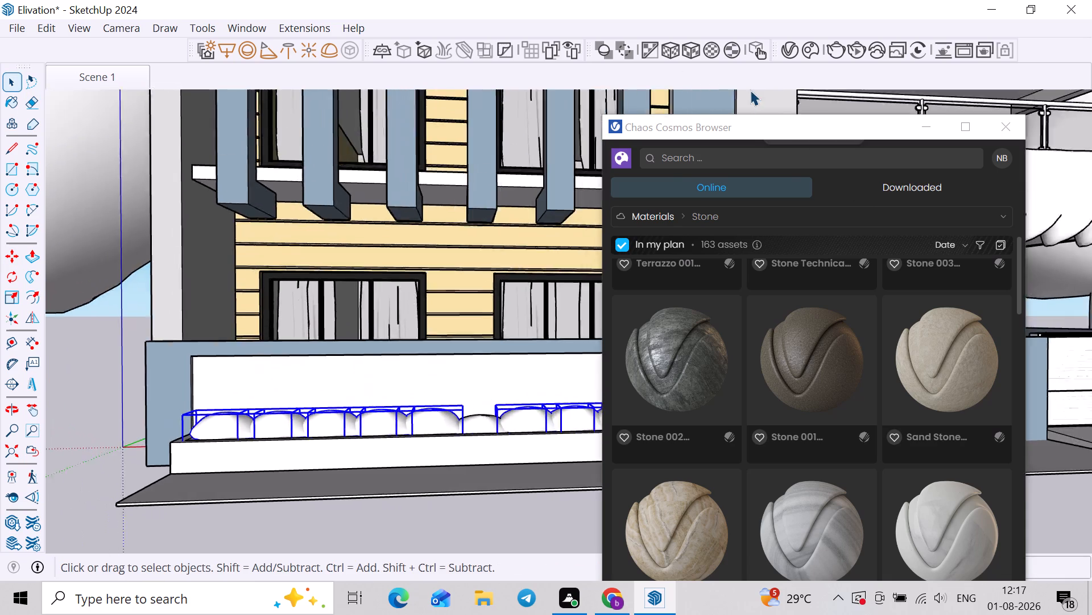
pyautogui.click(852, 48)
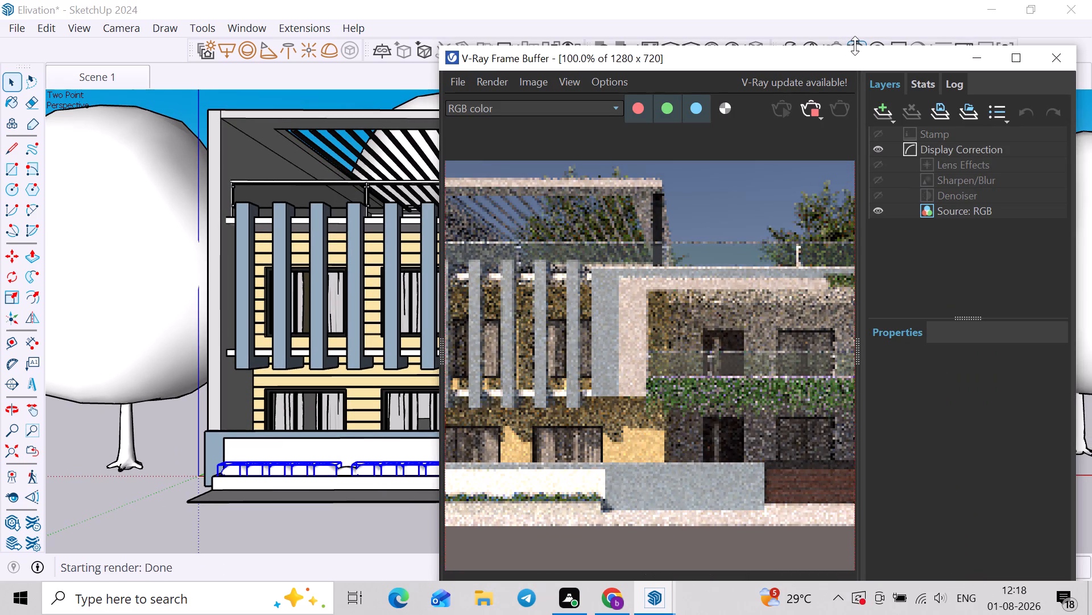
pyautogui.press('space')
# Move the remaining lower shrub in the middle of the planter row straight up to align it with the others.
pyautogui.scroll(1, 353, 455)
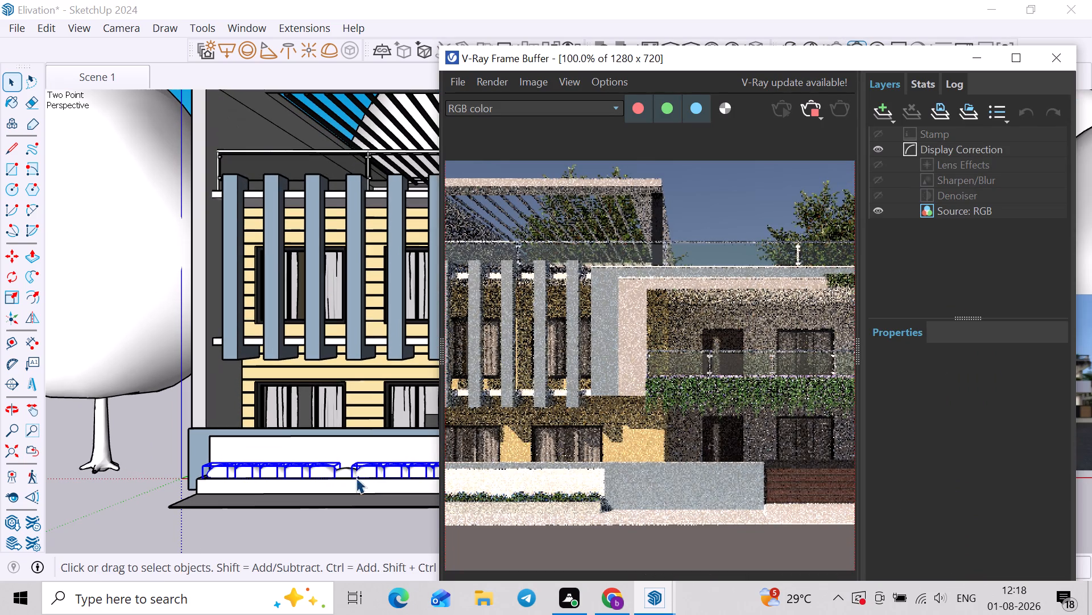
pyautogui.click(342, 469)
pyautogui.press('m')
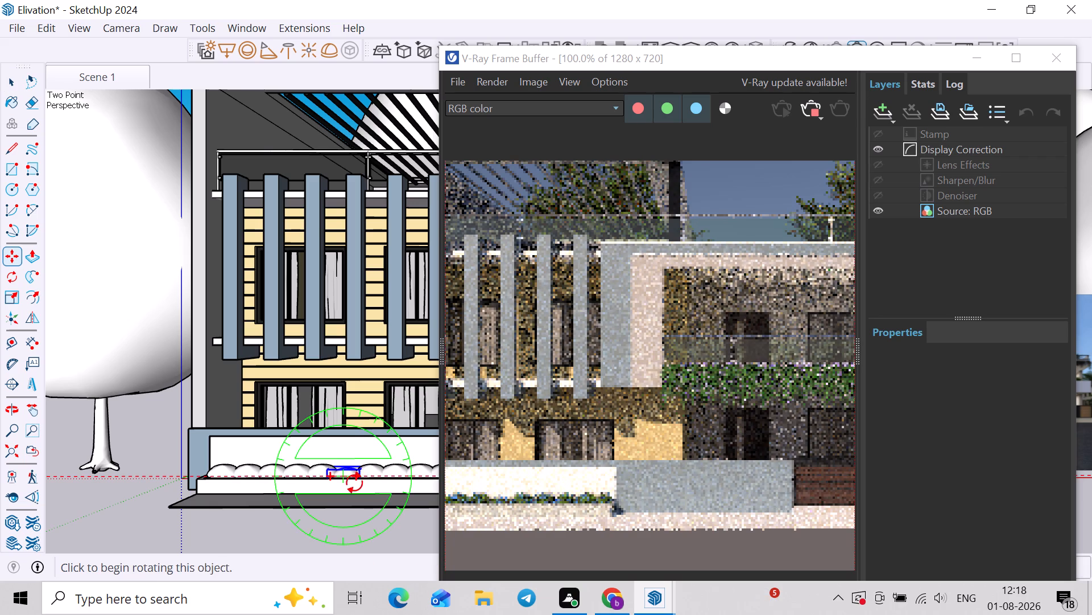
pyautogui.click(354, 483)
pyautogui.press('space')
pyautogui.scroll(3, 354, 480)
pyautogui.press('m')
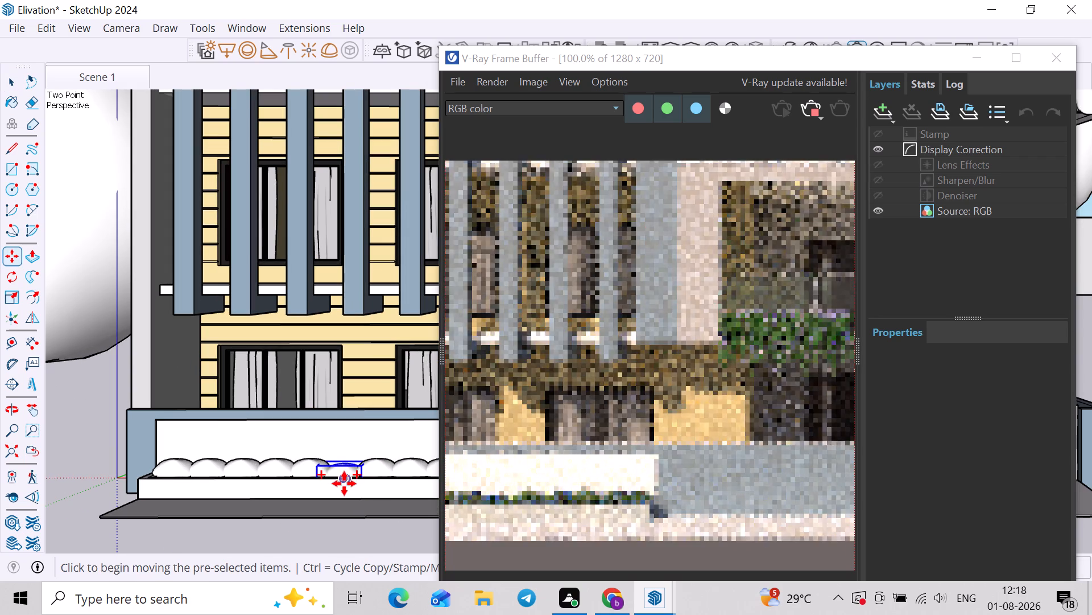
pyautogui.click(344, 483)
pyautogui.press('Up')
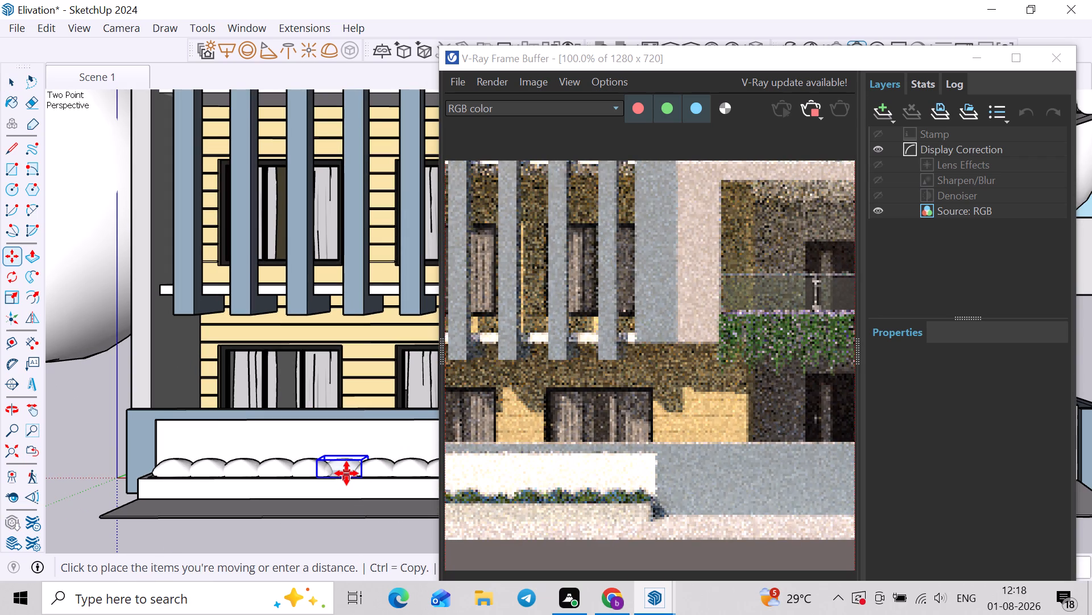
pyautogui.scroll(12, 347, 473)
pyautogui.press('Escape')
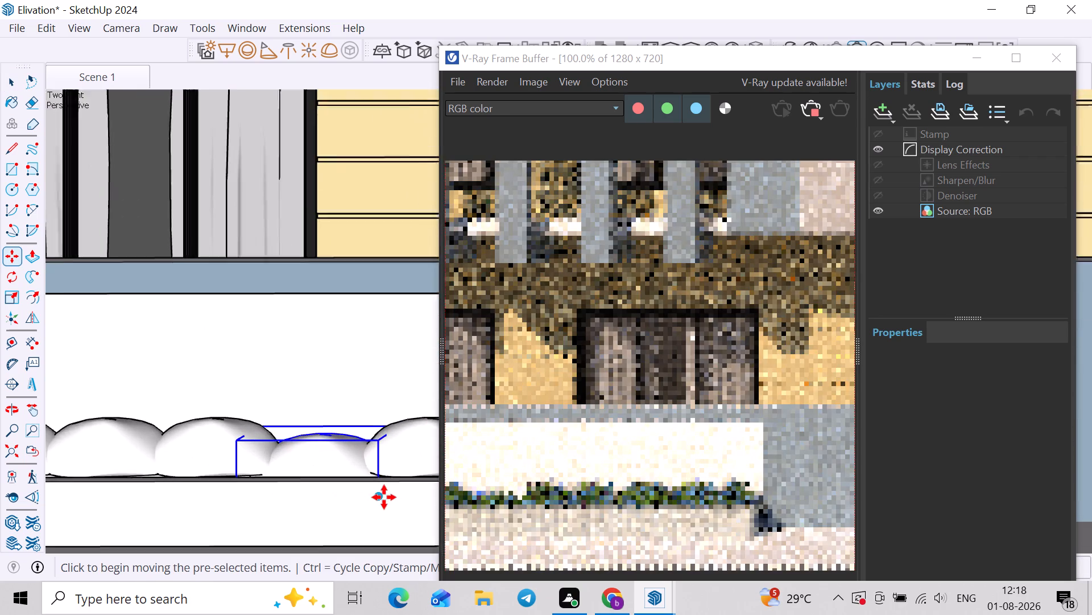
pyautogui.scroll(1, 384, 497)
pyautogui.click(377, 504)
pyautogui.click(377, 485)
pyautogui.scroll(-4, 378, 483)
pyautogui.press('space')
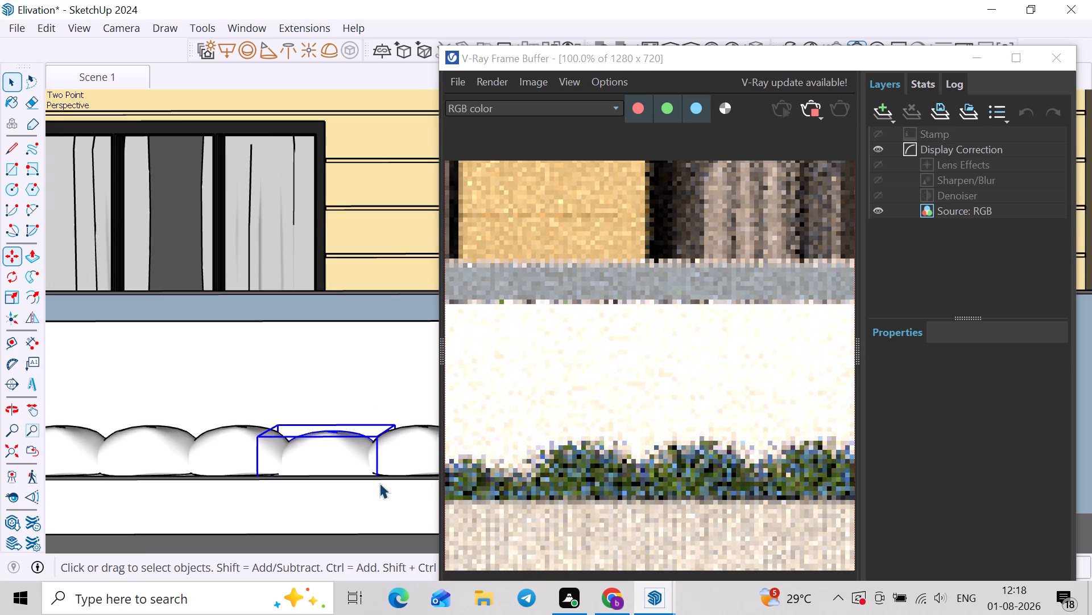
# Stop the interactive render, close the frame buffer and examine the shrub row in the planter box from several angles.
pyautogui.click(806, 112)
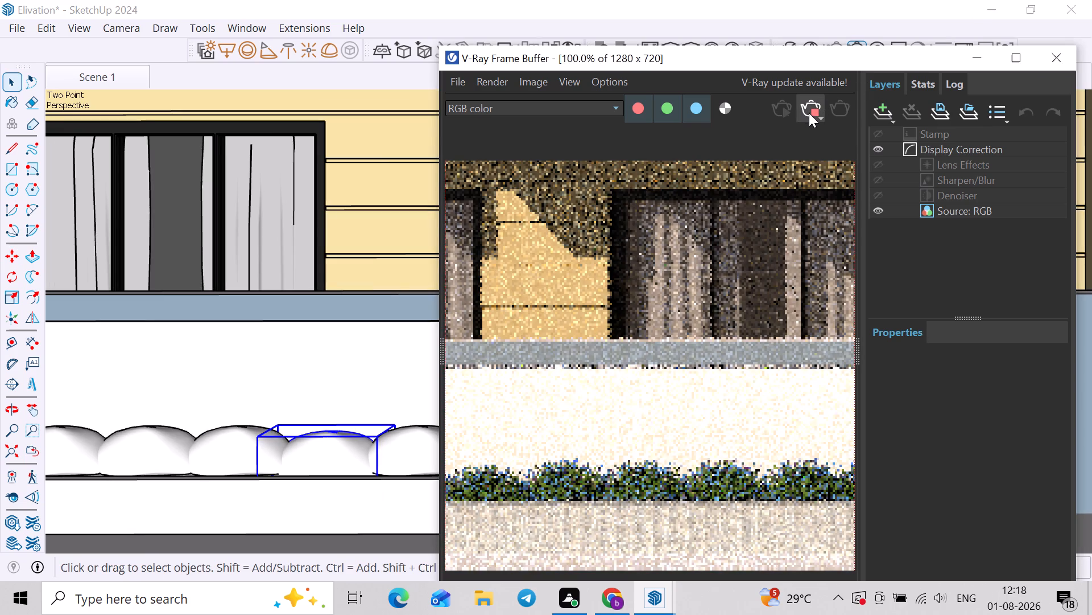
pyautogui.click(1058, 51)
pyautogui.scroll(-11, 406, 343)
pyautogui.scroll(1, 394, 366)
pyautogui.scroll(-3, 276, 366)
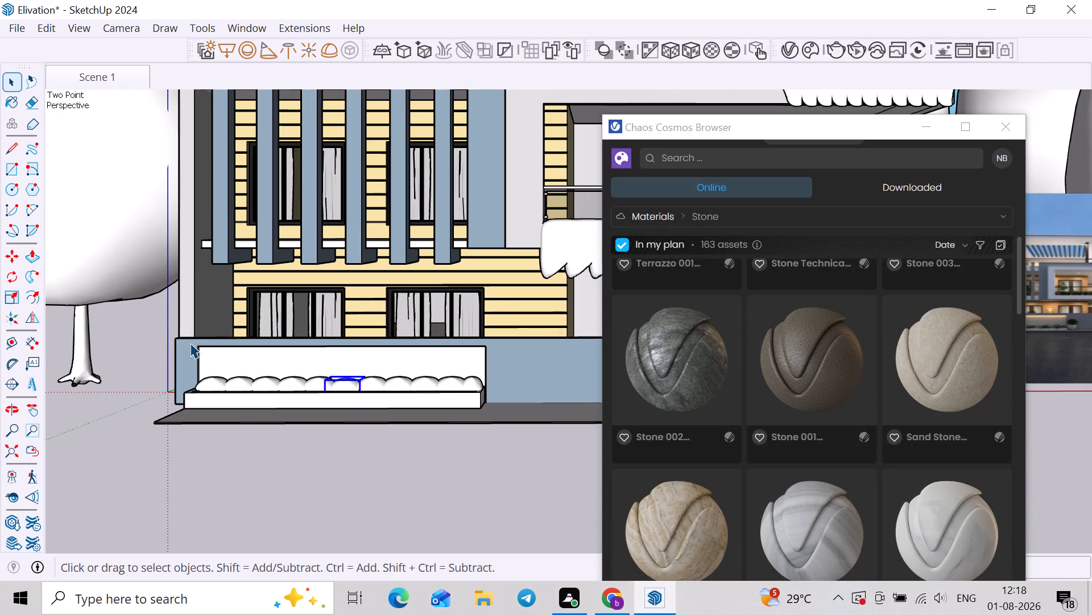
pyautogui.click(144, 314)
pyautogui.moveTo(197, 355); pyautogui.dragTo(208, 391, button='middle')
pyautogui.scroll(4, 304, 424)
pyautogui.moveTo(379, 440); pyautogui.dragTo(259, 506, button='middle')
pyautogui.scroll(3, 508, 441)
pyautogui.moveTo(567, 388); pyautogui.dragTo(607, 348, button='middle')
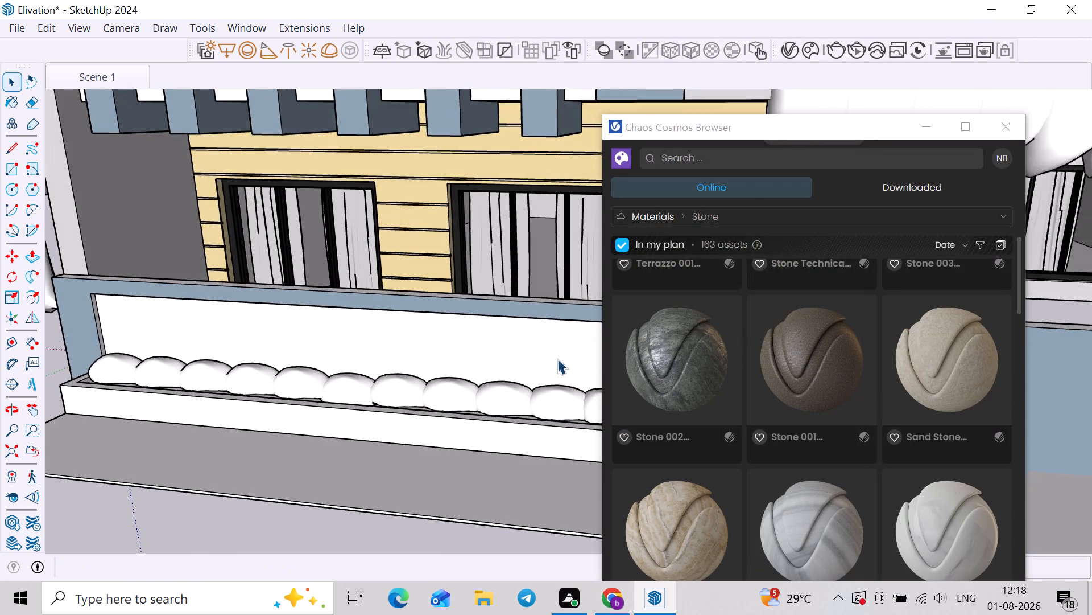
pyautogui.scroll(-3, 806, 381)
pyautogui.scroll(-6, 450, 391)
pyautogui.moveTo(462, 384); pyautogui.dragTo(512, 352, button='middle')
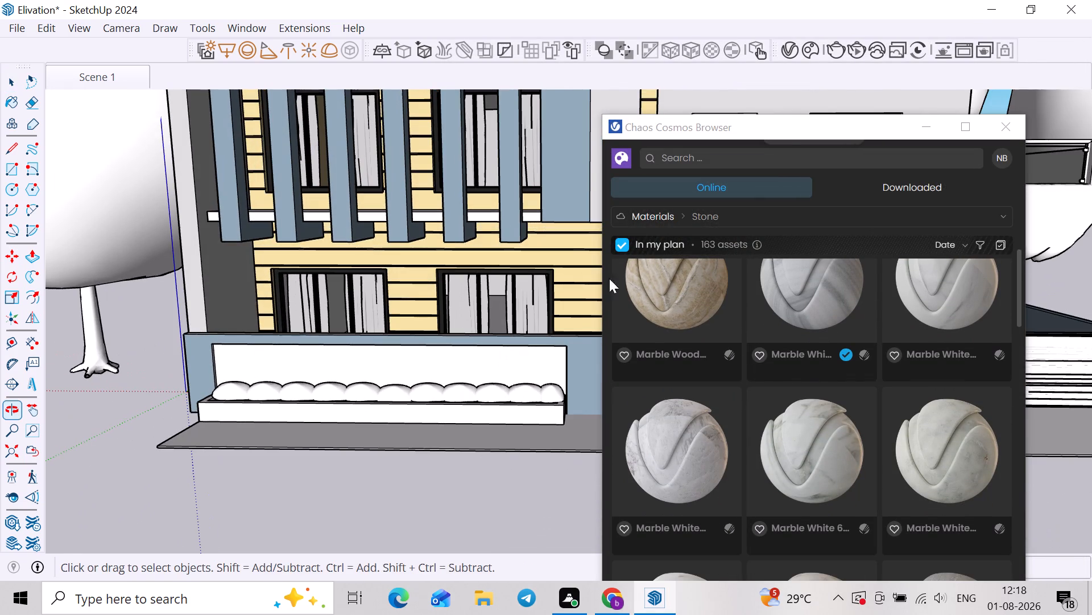
# Move the Chaos Cosmos Browser out of the way and examine the planter wall in the reference photo.
pyautogui.moveTo(768, 114); pyautogui.dragTo(456, 149)
pyautogui.moveTo(834, 136); pyautogui.dragTo(466, 136)
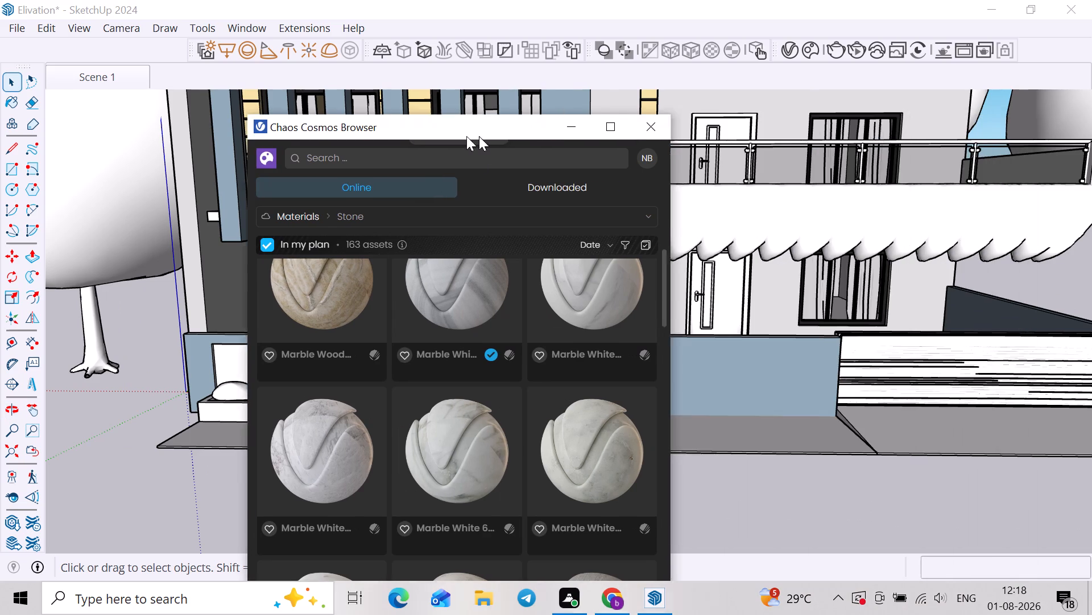
pyautogui.moveTo(466, 136); pyautogui.dragTo(385, 138)
pyautogui.scroll(-7, 810, 331)
pyautogui.keyDown('shift'); pyautogui.moveTo(1003, 379); pyautogui.dragTo(803, 379, button='middle'); pyautogui.keyUp('shift')
pyautogui.scroll(10, 954, 294)
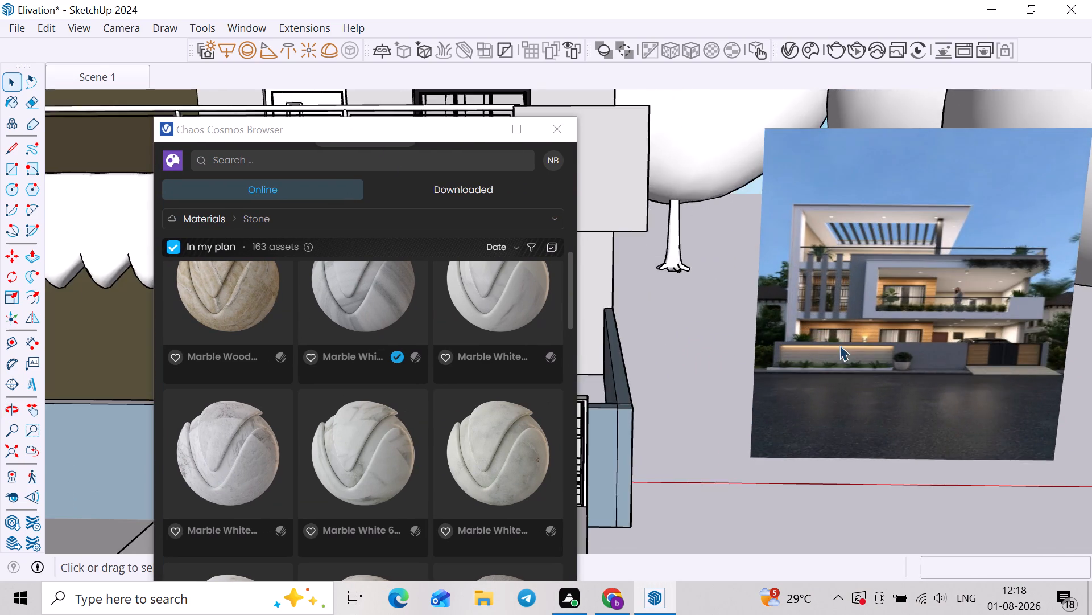
pyautogui.scroll(5, 839, 345)
pyautogui.moveTo(420, 132); pyautogui.dragTo(1027, 119)
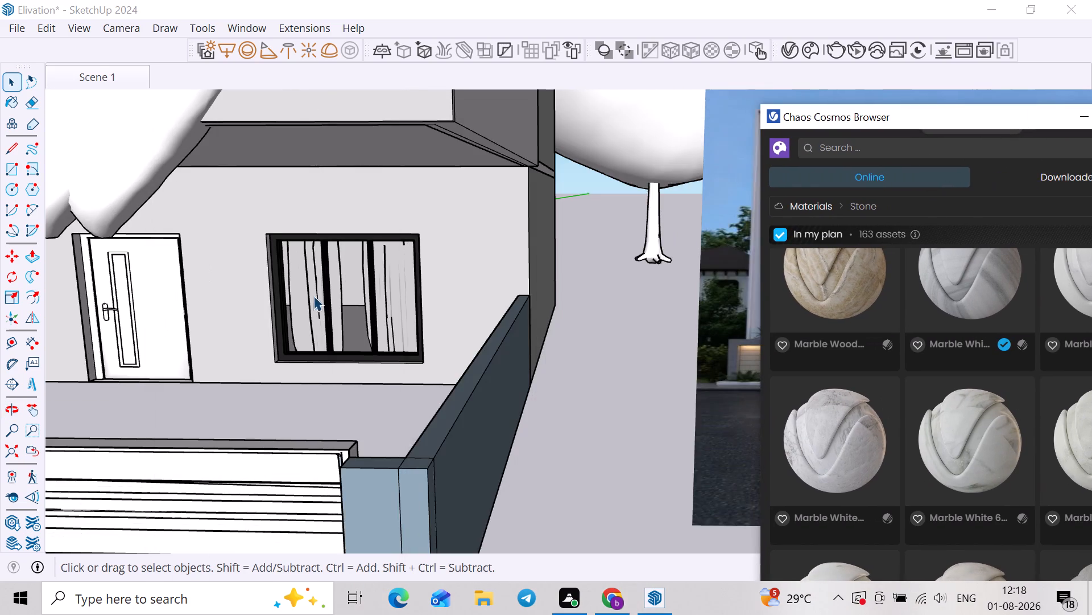
# Select the white recessed wall face behind the planter shrubs inside its group and display the 1001bit pro toolset.
pyautogui.scroll(-2, 313, 297)
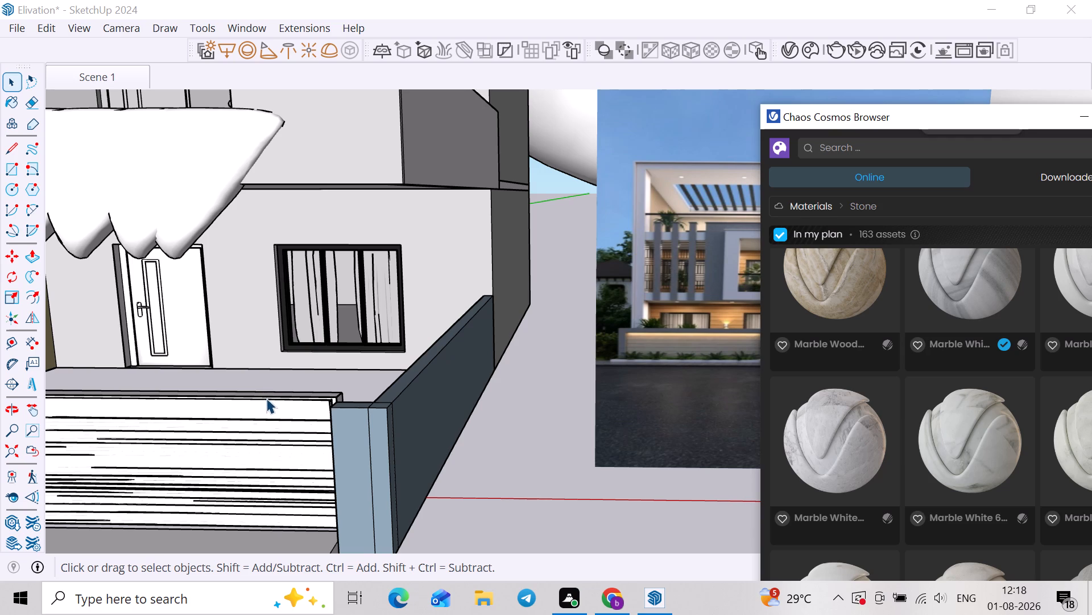
pyautogui.scroll(-1, 35, 453)
pyautogui.scroll(-4, 225, 407)
pyautogui.scroll(1, 229, 406)
pyautogui.scroll(-2, 232, 405)
pyautogui.keyDown('shift'); pyautogui.moveTo(350, 392); pyautogui.dragTo(565, 355, button='middle'); pyautogui.keyUp('shift')
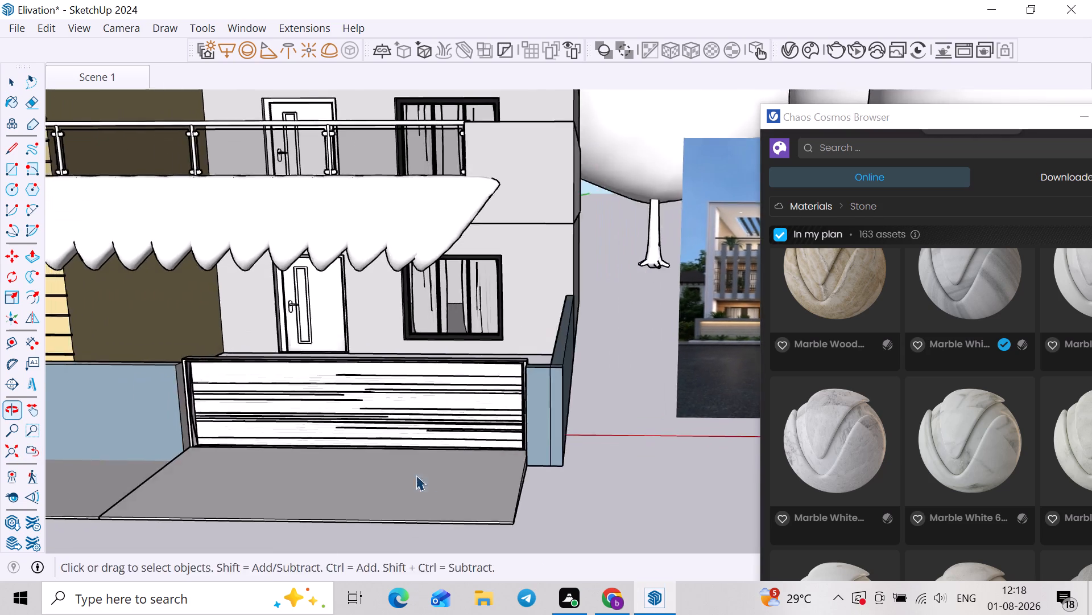
pyautogui.moveTo(415, 473); pyautogui.dragTo(499, 435, button='middle')
pyautogui.scroll(-2, 476, 436)
pyautogui.scroll(9, 772, 320)
pyautogui.scroll(-8, 715, 332)
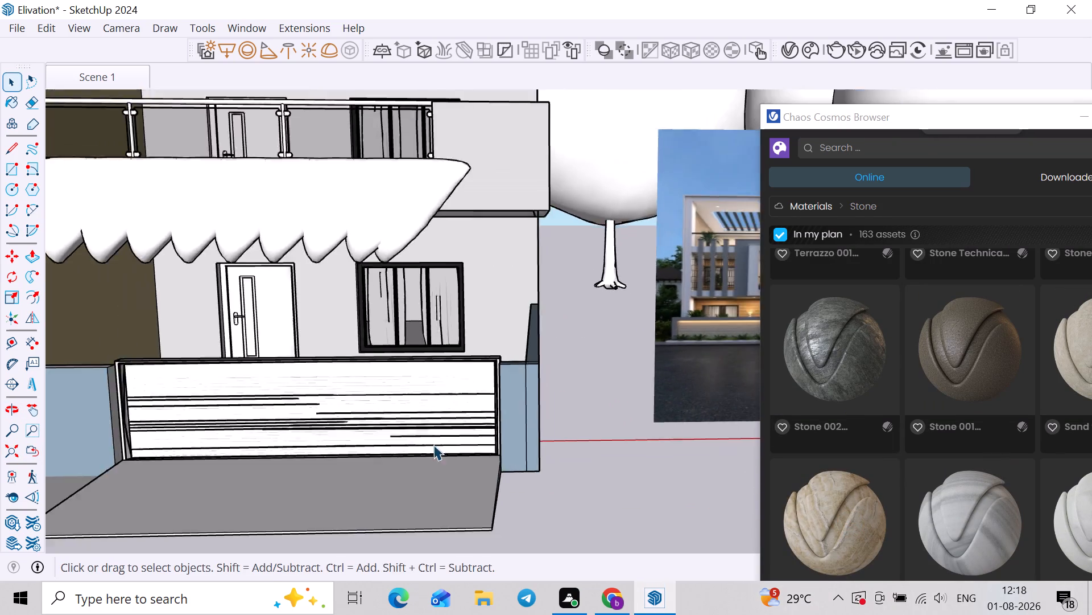
pyautogui.keyDown('shift'); pyautogui.moveTo(579, 387); pyautogui.dragTo(708, 373, button='middle'); pyautogui.keyUp('shift')
pyautogui.scroll(-4, 463, 423)
pyautogui.keyDown('shift'); pyautogui.moveTo(357, 418); pyautogui.dragTo(612, 376, button='middle'); pyautogui.keyUp('shift')
pyautogui.scroll(5, 157, 370)
pyautogui.doubleClick(228, 359)
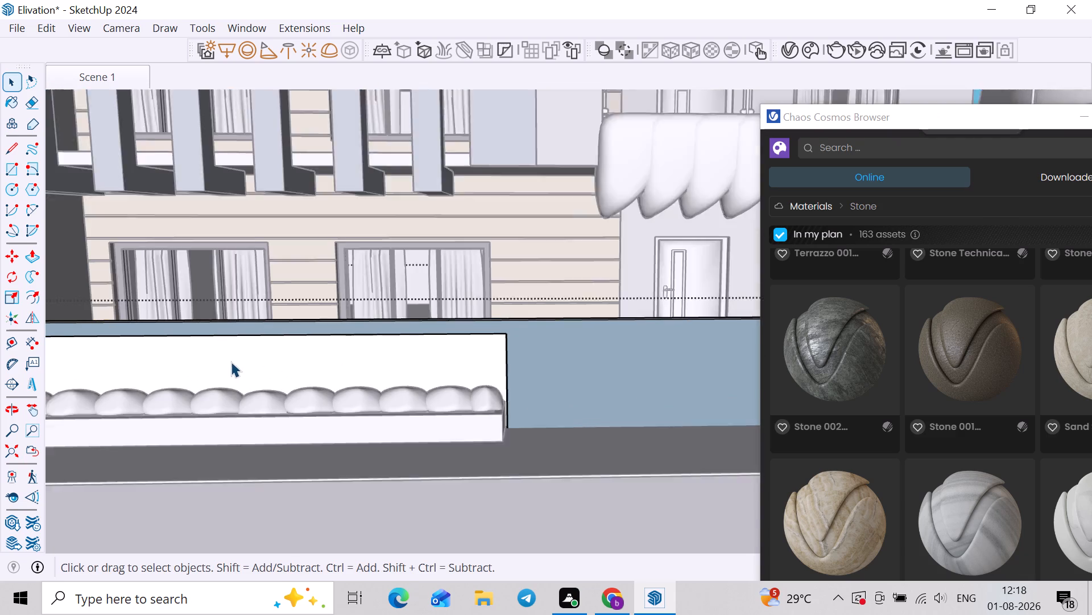
pyautogui.scroll(3, 246, 364)
pyautogui.click(258, 360)
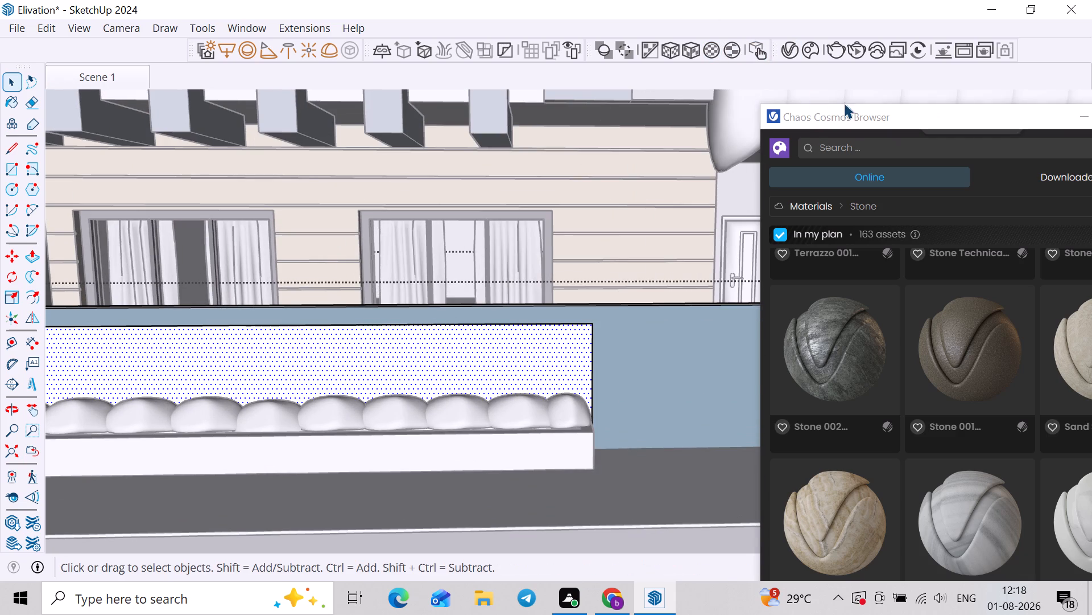
pyautogui.rightClick(1030, 56)
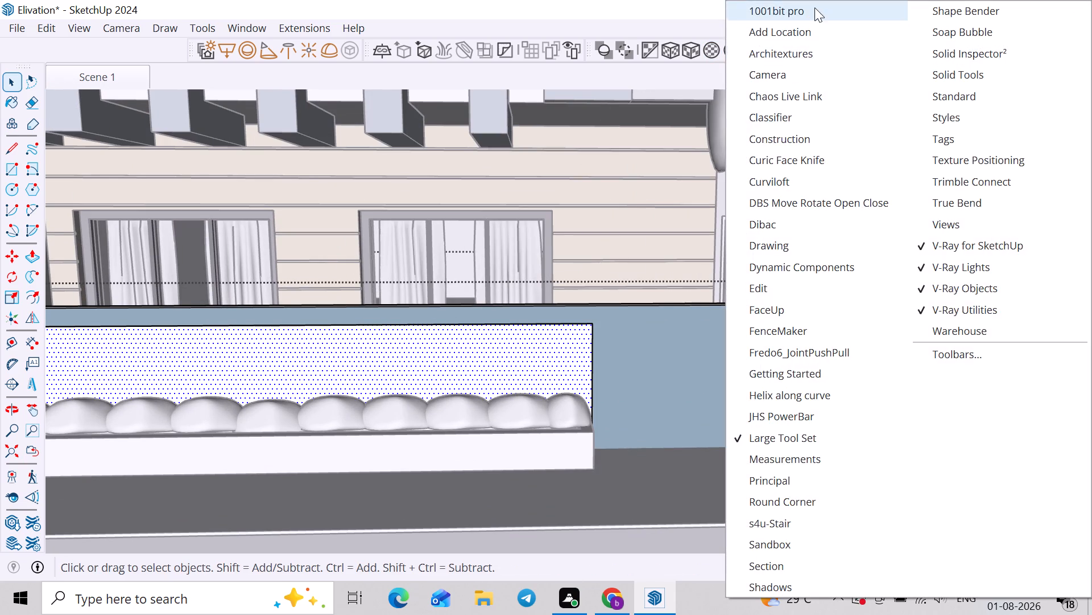
pyautogui.click(814, 7)
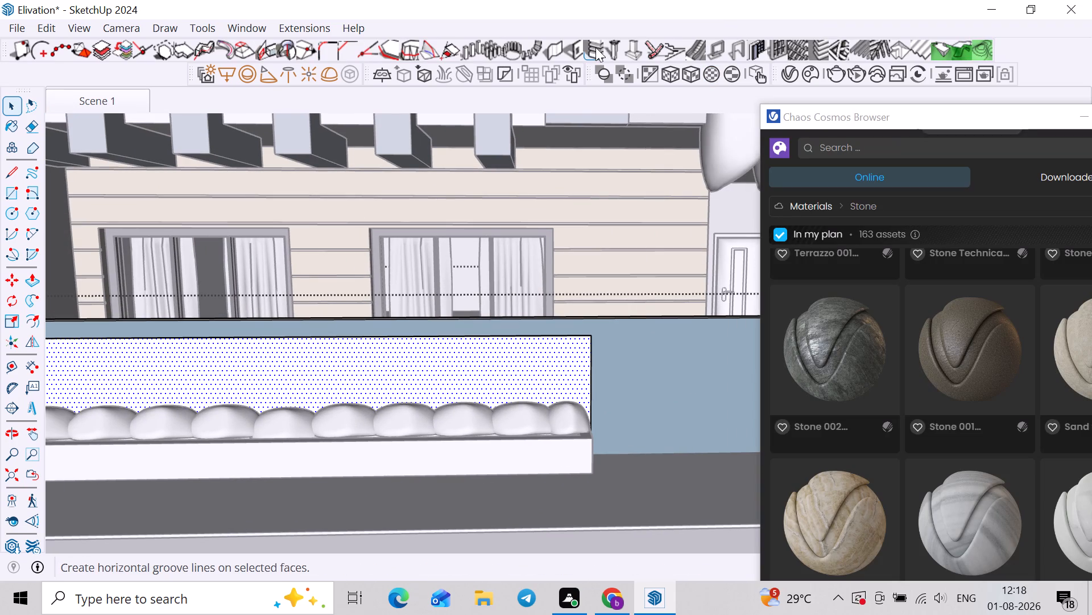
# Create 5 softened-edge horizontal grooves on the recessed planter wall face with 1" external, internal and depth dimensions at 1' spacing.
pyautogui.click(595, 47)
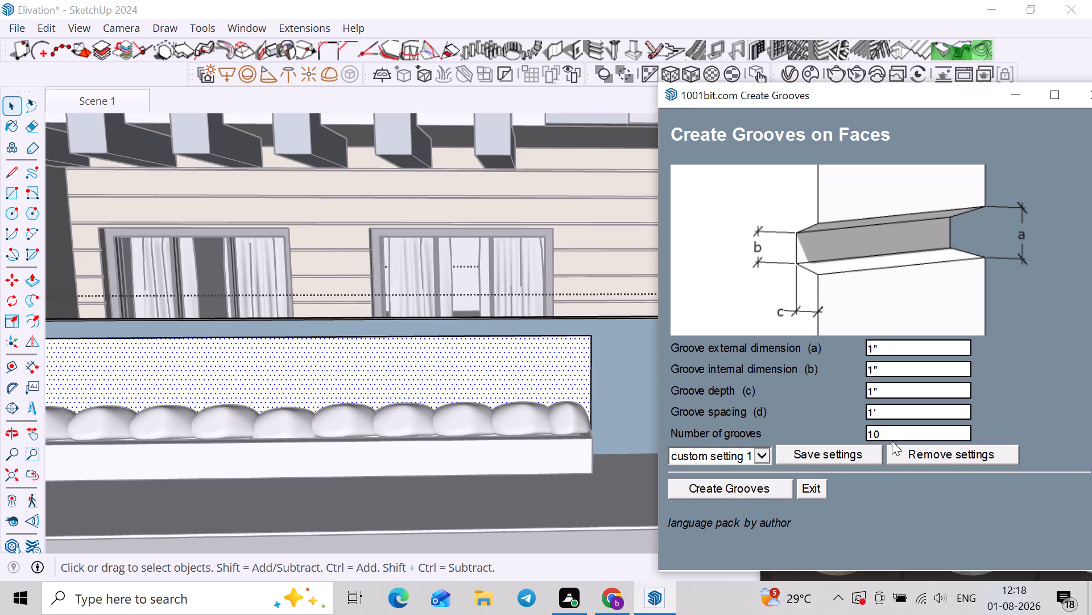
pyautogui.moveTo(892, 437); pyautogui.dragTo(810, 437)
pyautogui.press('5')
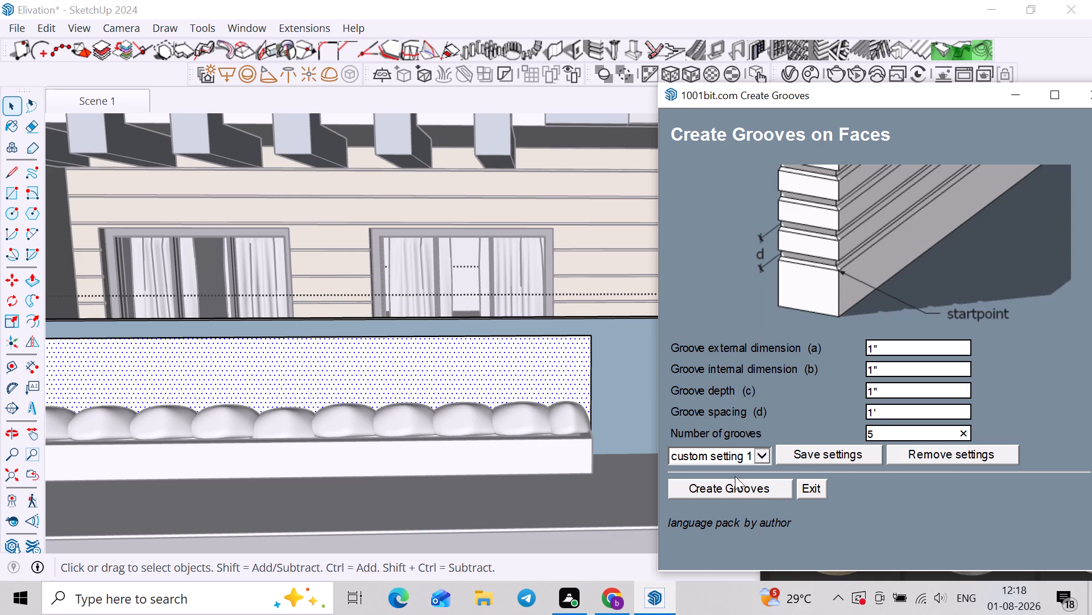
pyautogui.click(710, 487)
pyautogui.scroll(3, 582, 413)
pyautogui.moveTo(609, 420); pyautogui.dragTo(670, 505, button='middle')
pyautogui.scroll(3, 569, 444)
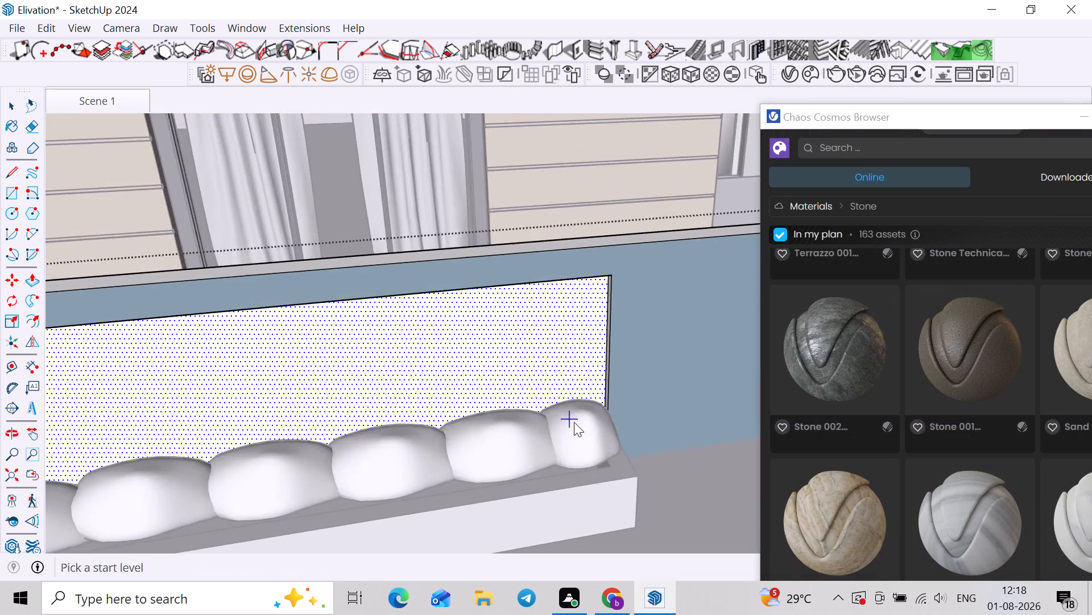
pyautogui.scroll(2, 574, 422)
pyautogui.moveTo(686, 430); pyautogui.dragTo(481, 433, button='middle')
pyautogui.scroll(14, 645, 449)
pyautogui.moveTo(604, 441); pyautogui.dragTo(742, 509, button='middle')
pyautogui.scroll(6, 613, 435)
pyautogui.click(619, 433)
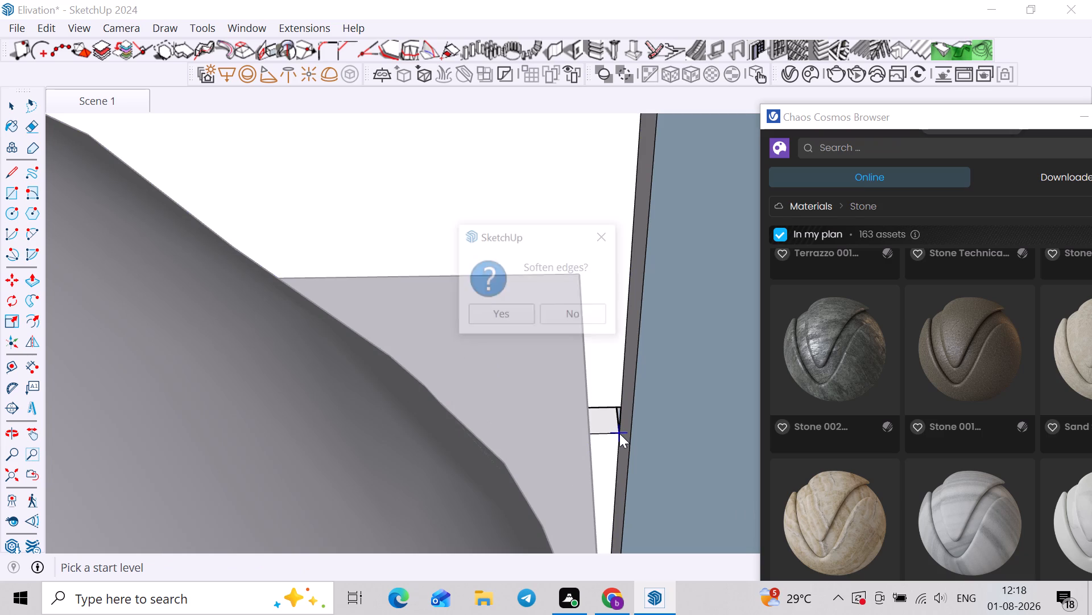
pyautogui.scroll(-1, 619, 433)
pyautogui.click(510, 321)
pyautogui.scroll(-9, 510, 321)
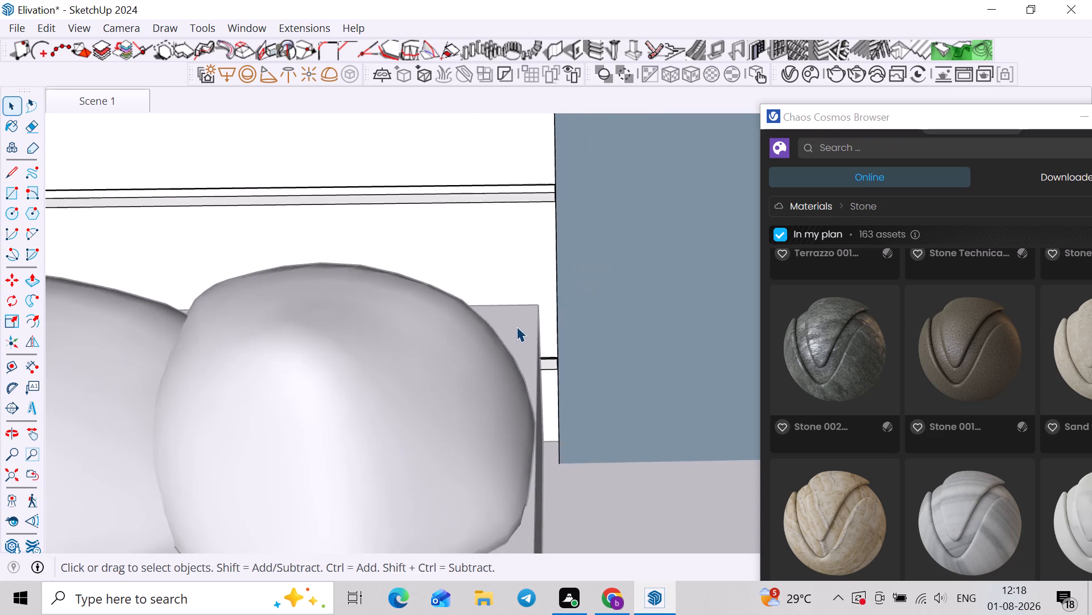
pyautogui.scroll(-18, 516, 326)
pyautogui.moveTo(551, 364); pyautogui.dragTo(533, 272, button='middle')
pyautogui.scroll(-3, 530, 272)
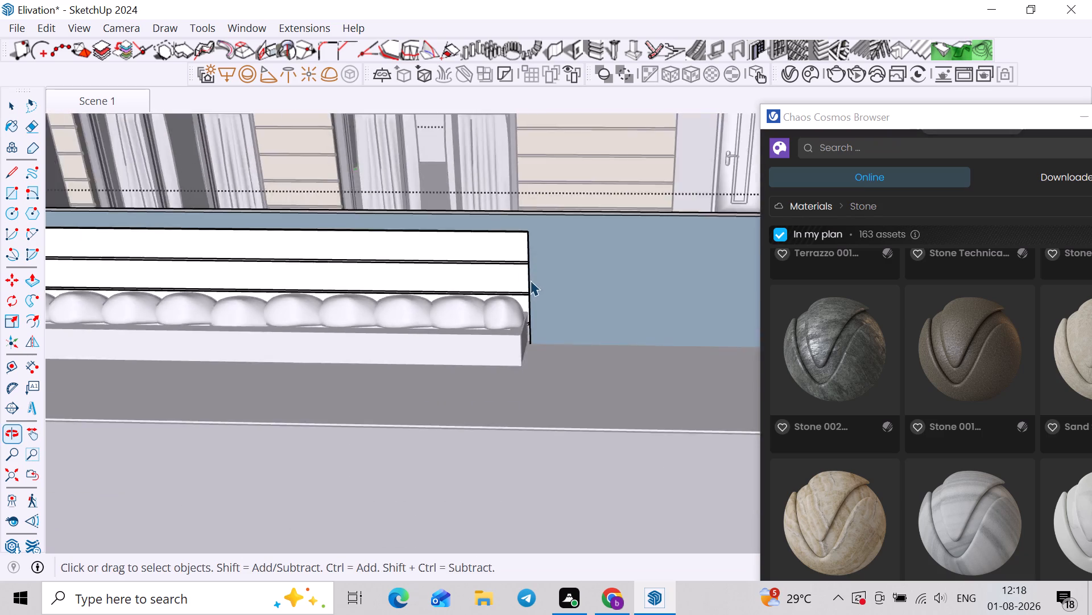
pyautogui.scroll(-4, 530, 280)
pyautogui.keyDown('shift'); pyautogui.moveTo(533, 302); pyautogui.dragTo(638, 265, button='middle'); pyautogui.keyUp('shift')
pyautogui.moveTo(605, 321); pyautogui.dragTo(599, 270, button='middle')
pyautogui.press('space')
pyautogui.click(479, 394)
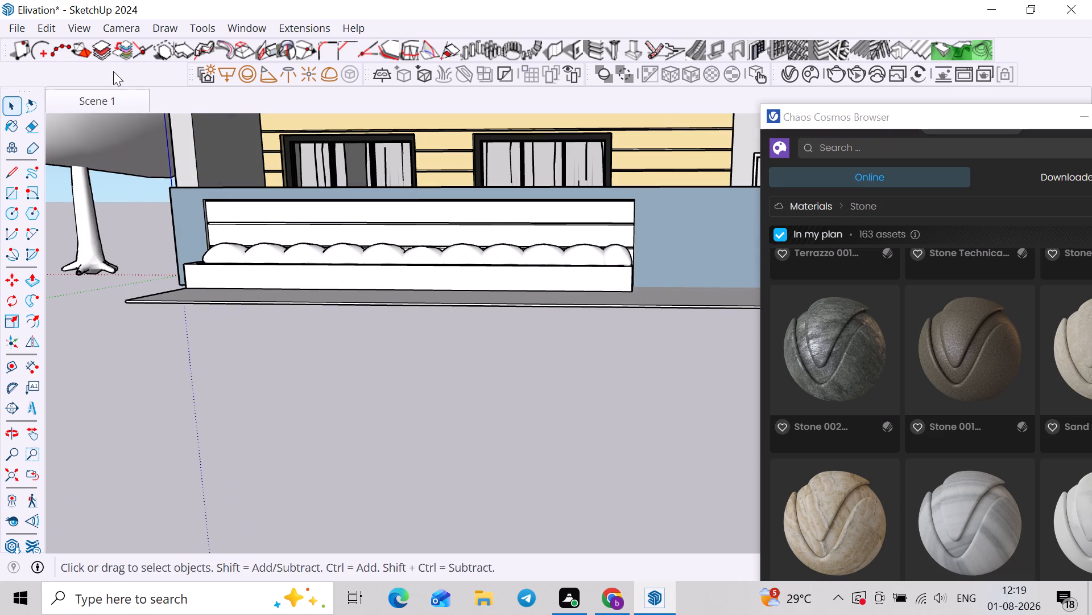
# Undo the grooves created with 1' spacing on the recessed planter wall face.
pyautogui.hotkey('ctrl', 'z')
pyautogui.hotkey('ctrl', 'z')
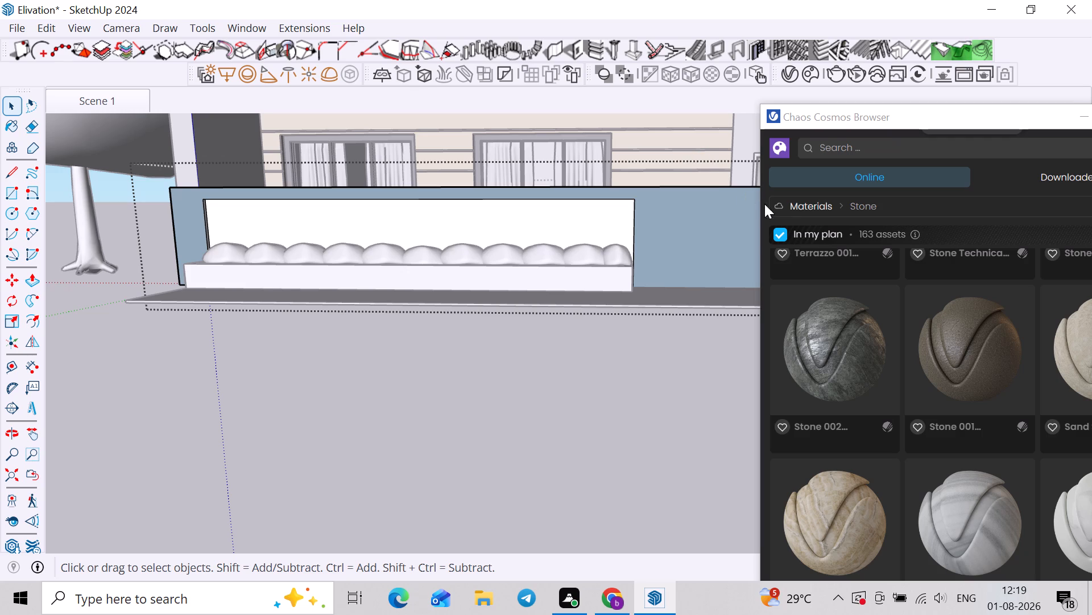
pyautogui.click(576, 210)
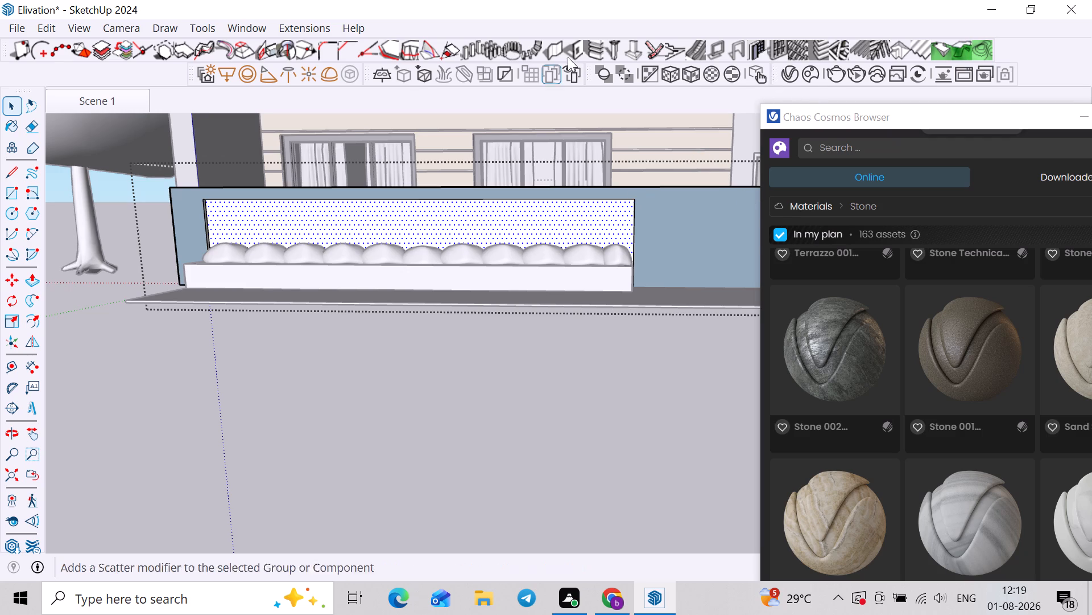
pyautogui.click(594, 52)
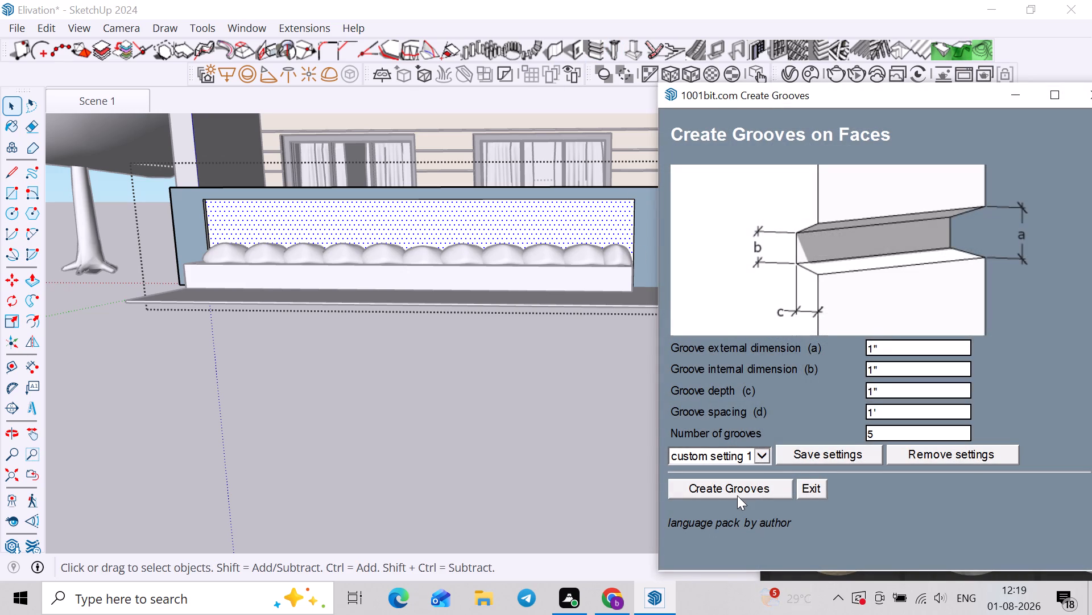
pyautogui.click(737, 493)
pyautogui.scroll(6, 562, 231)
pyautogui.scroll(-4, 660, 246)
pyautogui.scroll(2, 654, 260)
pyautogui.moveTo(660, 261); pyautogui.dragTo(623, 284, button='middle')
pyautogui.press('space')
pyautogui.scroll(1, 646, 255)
# Create 5 softened-edge horizontal grooves on the recessed planter wall face, 1" wide and deep at 8" spacing, starting near its lower edge.
pyautogui.click(628, 219)
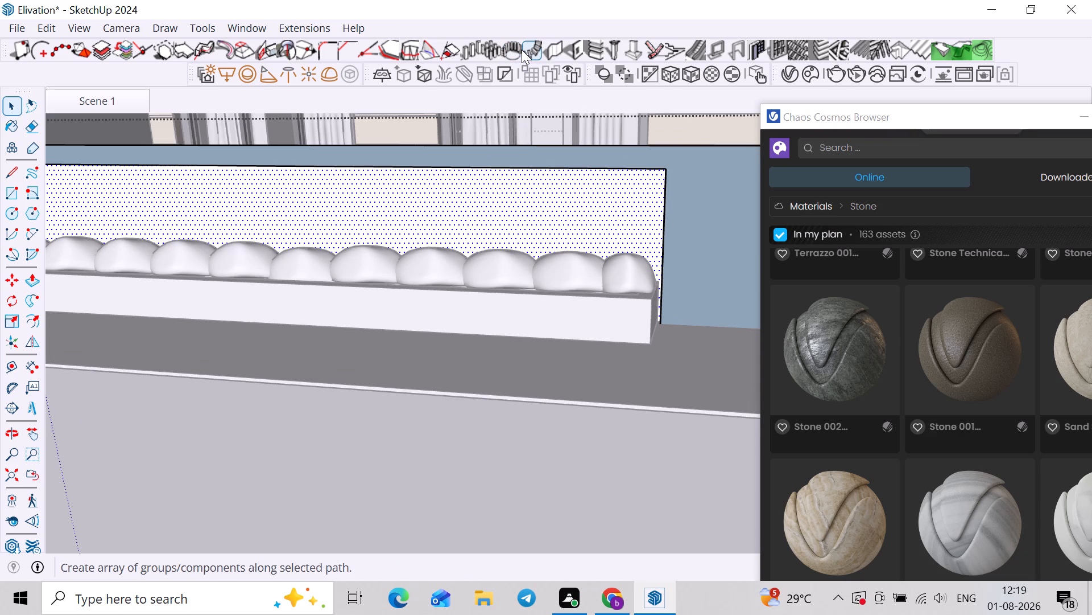
pyautogui.click(598, 51)
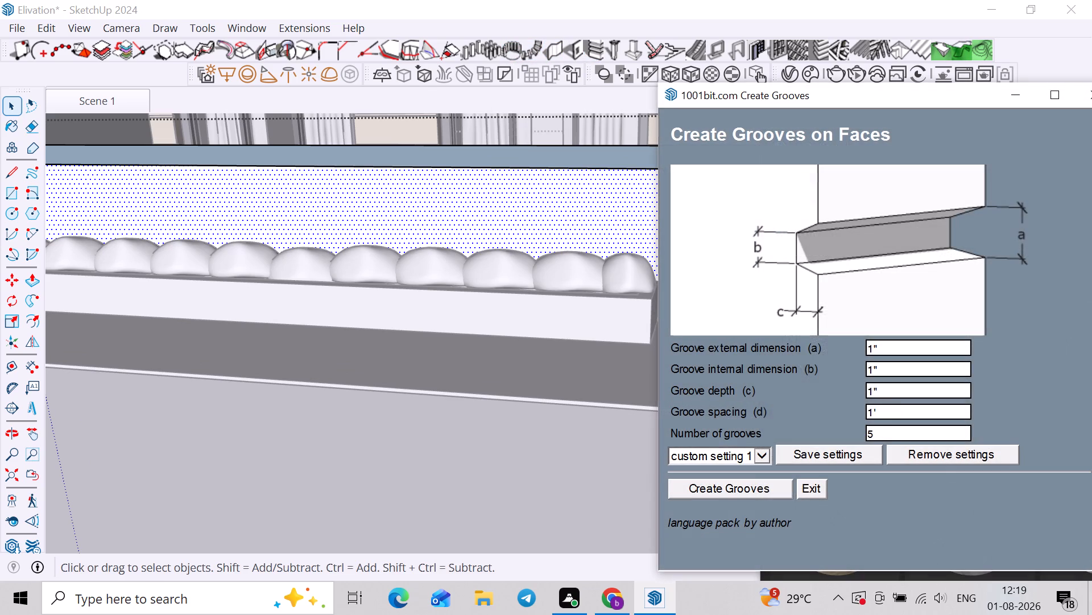
pyautogui.moveTo(883, 426); pyautogui.dragTo(834, 428)
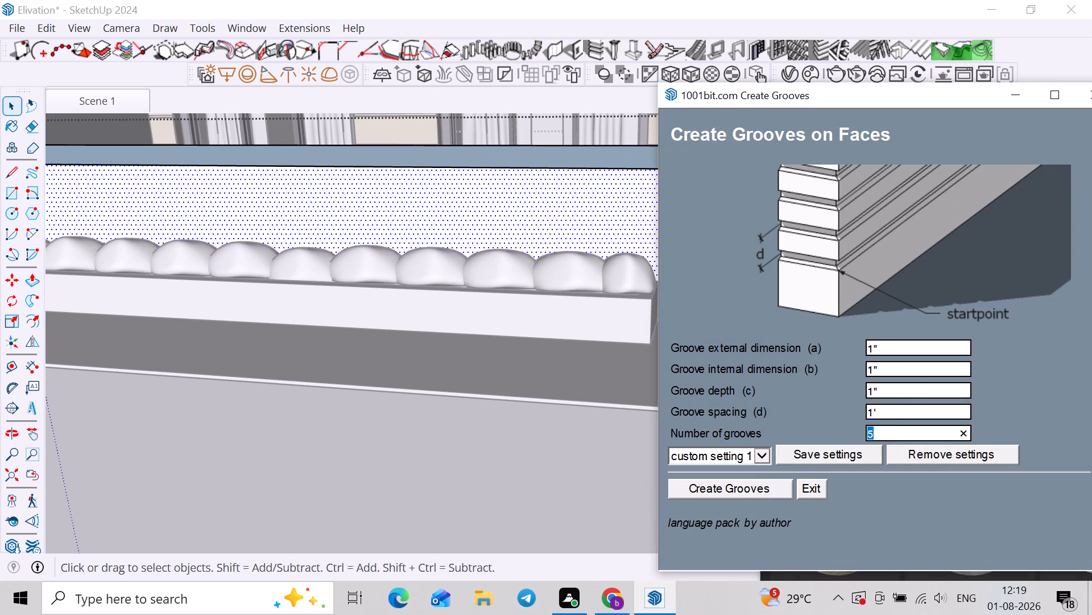
pyautogui.moveTo(892, 408); pyautogui.dragTo(825, 408)
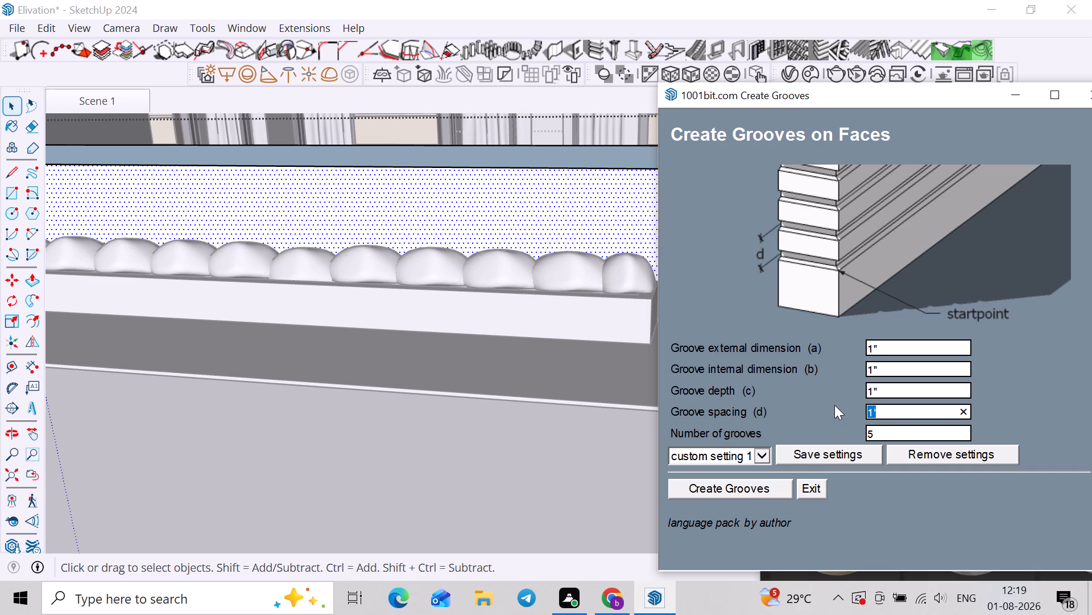
pyautogui.press('8')
pyautogui.hotkey('shift', '"')
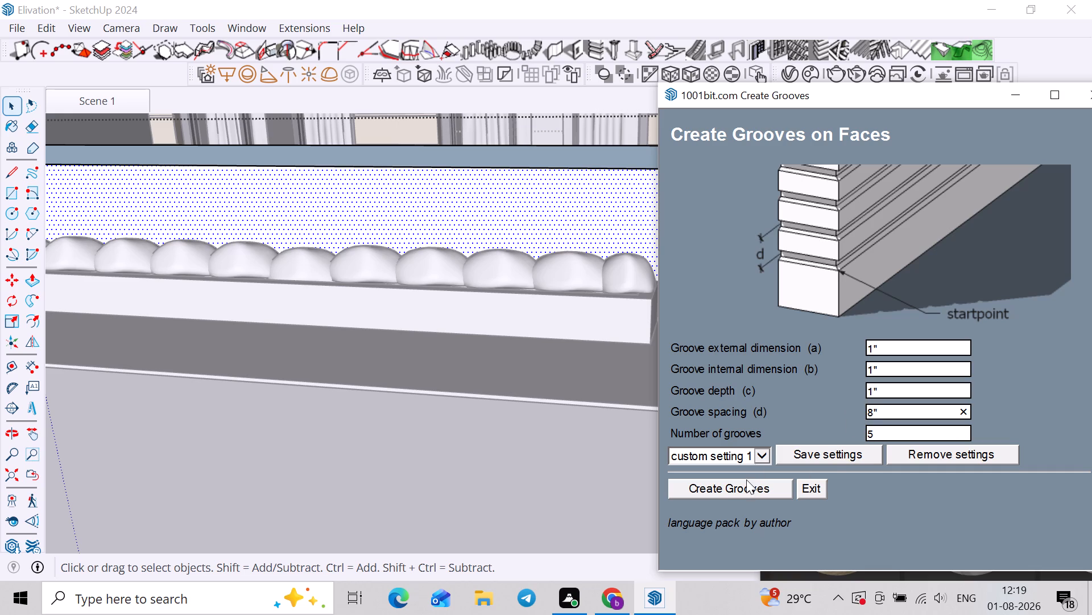
pyautogui.click(747, 487)
pyautogui.scroll(2, 675, 350)
pyautogui.keyDown('shift'); pyautogui.moveTo(664, 289); pyautogui.dragTo(657, 328, button='middle'); pyautogui.keyUp('shift')
pyautogui.scroll(11, 640, 304)
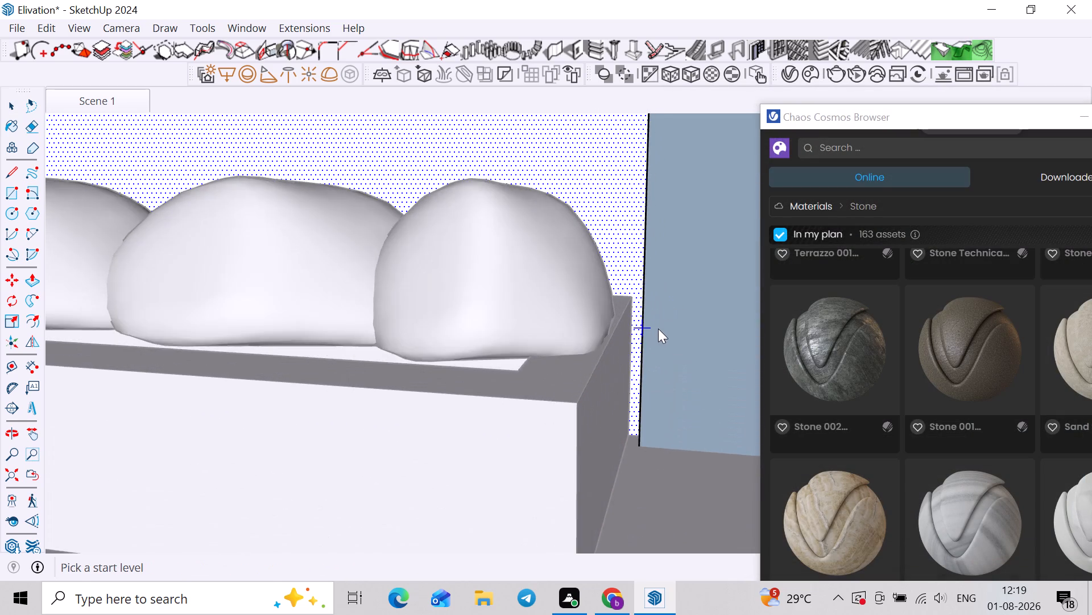
pyautogui.moveTo(658, 329); pyautogui.dragTo(722, 432, button='middle')
pyautogui.scroll(11, 588, 302)
pyautogui.moveTo(659, 280); pyautogui.dragTo(594, 290, button='middle')
pyautogui.scroll(2, 618, 301)
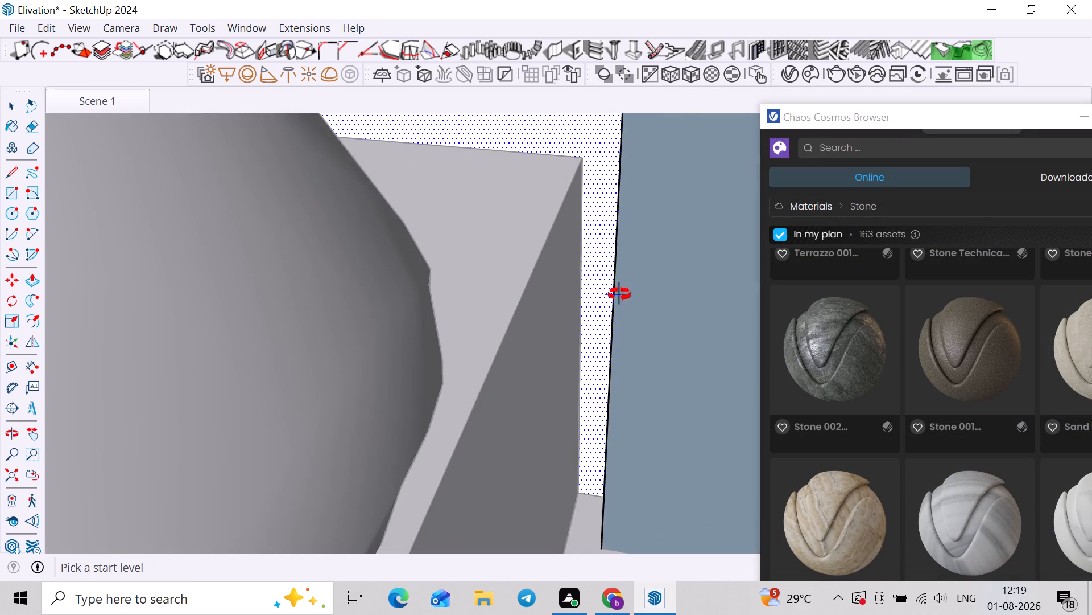
pyautogui.moveTo(619, 294); pyautogui.dragTo(678, 385, button='middle')
pyautogui.click(604, 329)
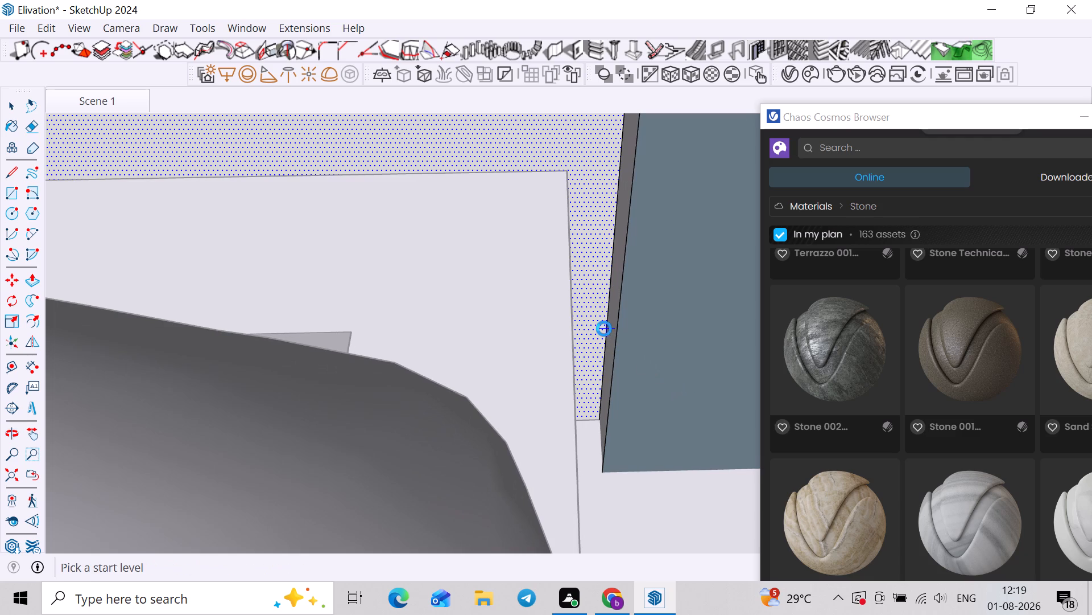
pyautogui.click(508, 311)
pyautogui.scroll(-3, 523, 310)
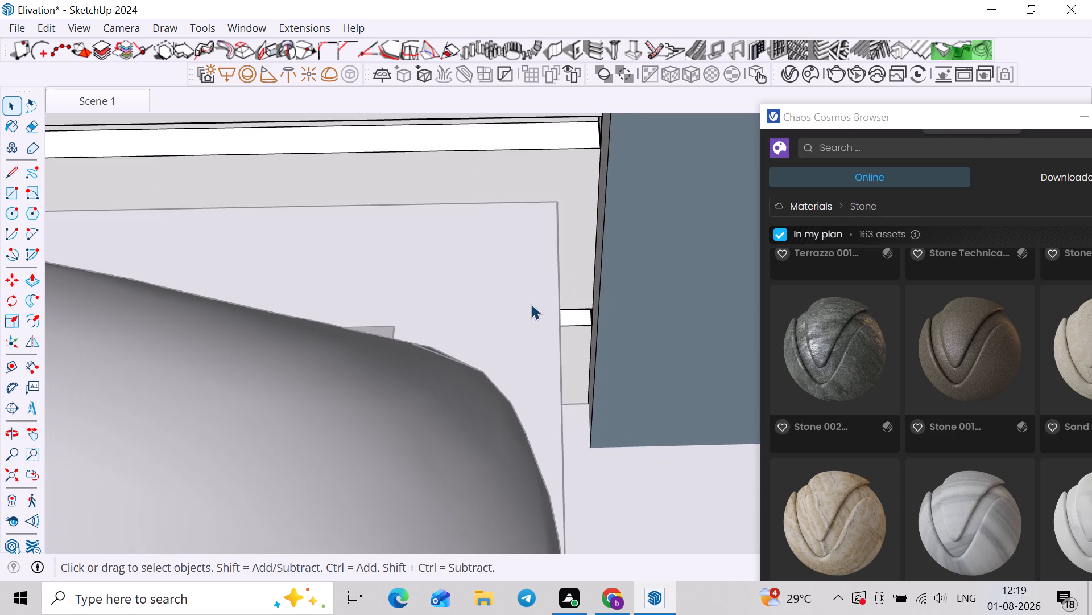
pyautogui.scroll(-20, 531, 304)
pyautogui.scroll(-4, 531, 304)
pyautogui.moveTo(554, 298); pyautogui.dragTo(499, 174, button='middle')
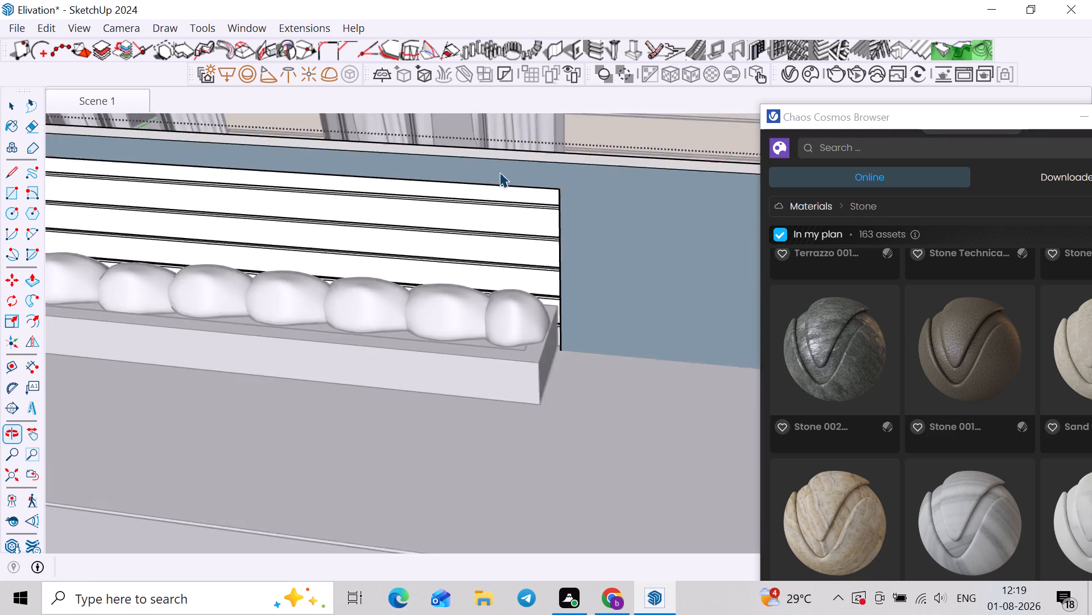
pyautogui.scroll(-3, 514, 195)
pyautogui.press('space')
pyautogui.click(663, 402)
# Save the model with the grooved planter wall.
pyautogui.keyDown('shift'); pyautogui.moveTo(598, 367); pyautogui.dragTo(689, 340, button='middle'); pyautogui.keyUp('shift')
pyautogui.hotkey('ctrl', 's')
# Examine the grooved planter wall up close and within the whole front elevation.
pyautogui.scroll(-2, 583, 347)
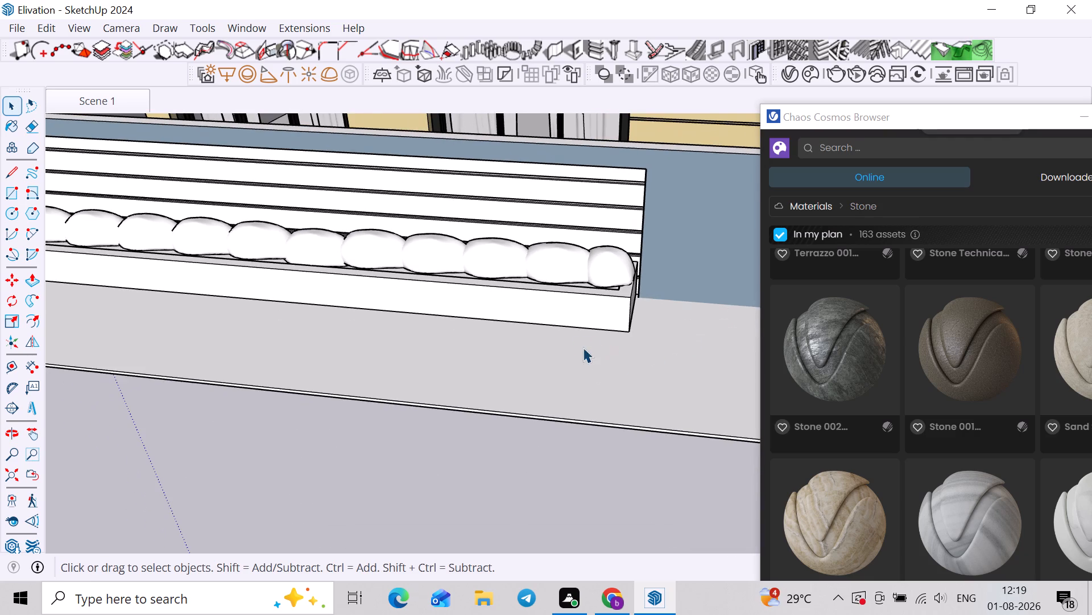
pyautogui.scroll(-6, 583, 347)
pyautogui.moveTo(599, 356); pyautogui.dragTo(671, 305, button='middle')
pyautogui.scroll(-4, 661, 301)
pyautogui.press('space')
pyautogui.click(685, 422)
pyautogui.scroll(-4, 597, 399)
pyautogui.moveTo(585, 379); pyautogui.dragTo(602, 290, button='middle')
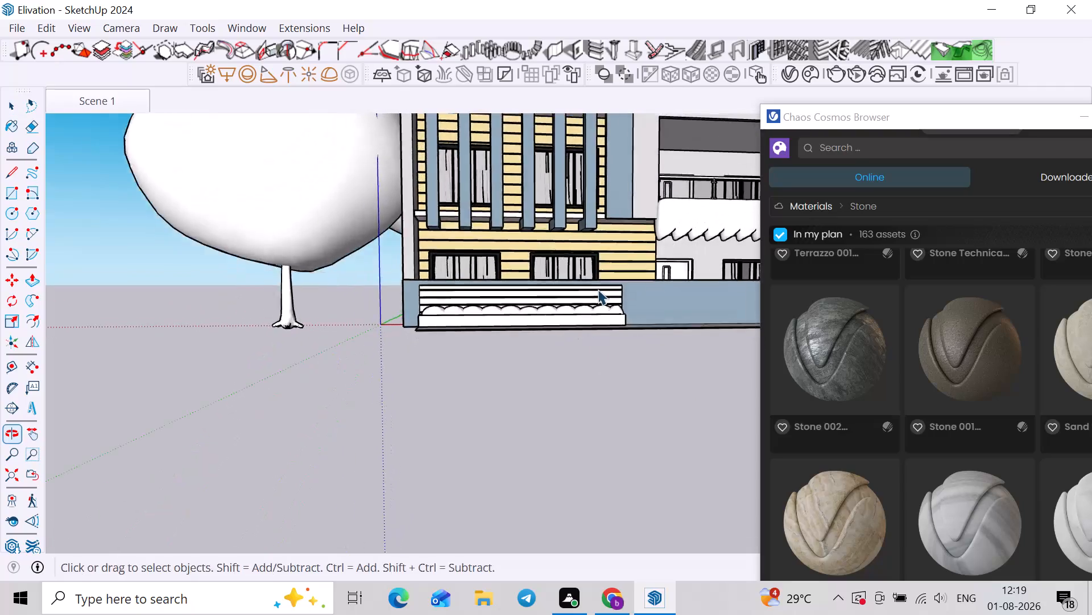
pyautogui.scroll(-3, 598, 289)
pyautogui.keyDown('shift'); pyautogui.moveTo(609, 290); pyautogui.dragTo(438, 367, button='middle'); pyautogui.keyUp('shift')
pyautogui.moveTo(527, 351); pyautogui.dragTo(466, 359, button='middle')
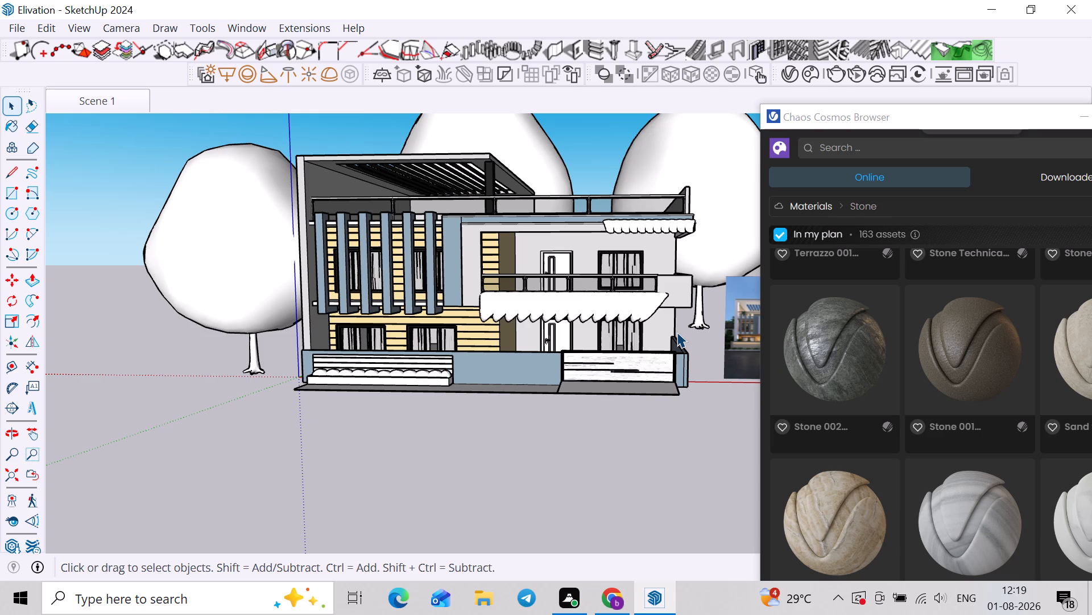
# Save the model with the whole front elevation in view.
pyautogui.scroll(-3, 677, 332)
pyautogui.moveTo(621, 335); pyautogui.dragTo(665, 328, button='middle')
pyautogui.hotkey('ctrl', 's')
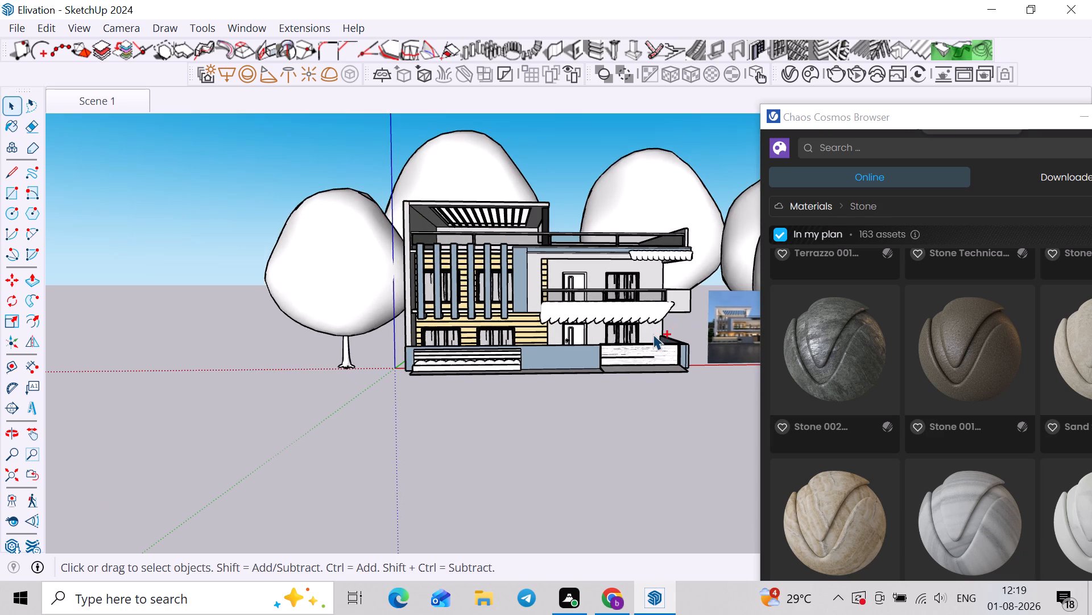
# Close the Chaos Cosmos Browser and return to the model.
pyautogui.moveTo(862, 120); pyautogui.dragTo(495, 119)
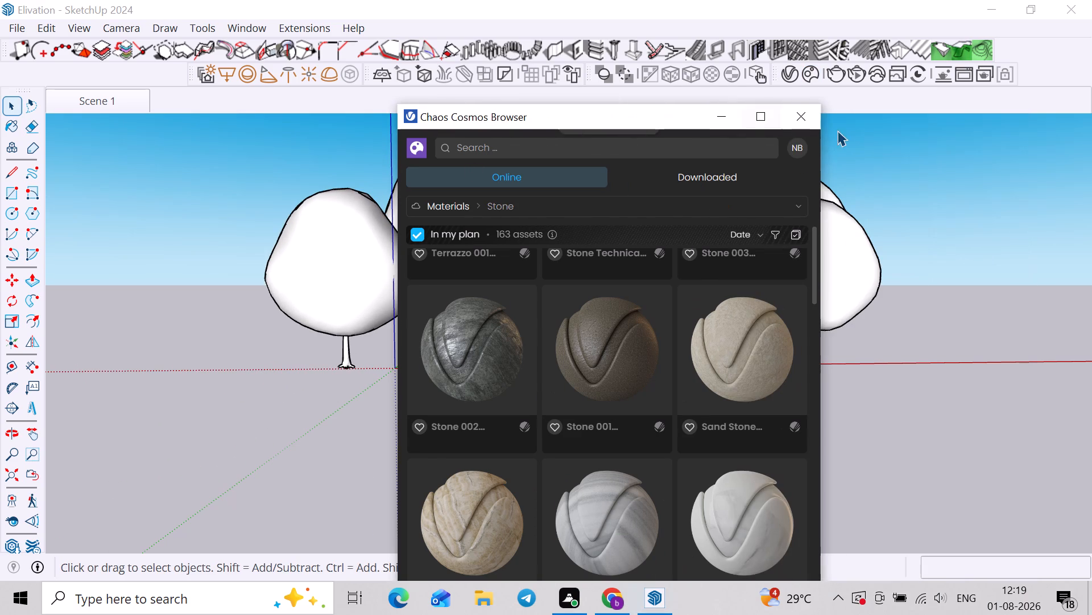
pyautogui.click(809, 116)
pyautogui.scroll(2, 966, 247)
pyautogui.click(967, 247)
# Frame the house beside the reference photo and save the model.
pyautogui.moveTo(965, 286); pyautogui.dragTo(861, 298, button='middle')
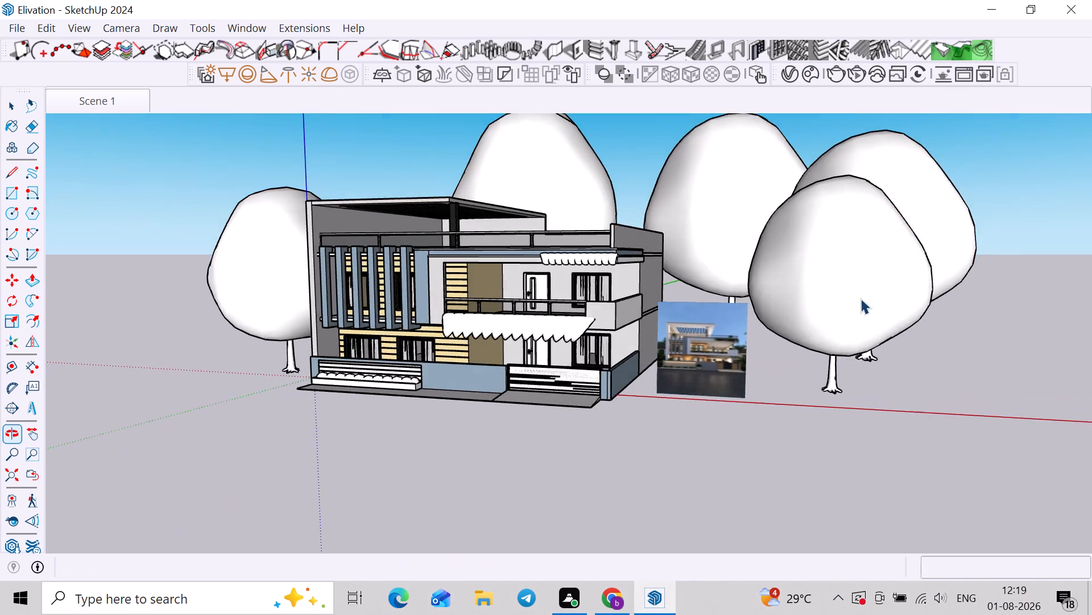
pyautogui.scroll(1, 861, 303)
pyautogui.keyDown('shift'); pyautogui.moveTo(863, 306); pyautogui.dragTo(949, 311, button='middle'); pyautogui.keyUp('shift')
pyautogui.moveTo(923, 396); pyautogui.dragTo(973, 388, button='middle')
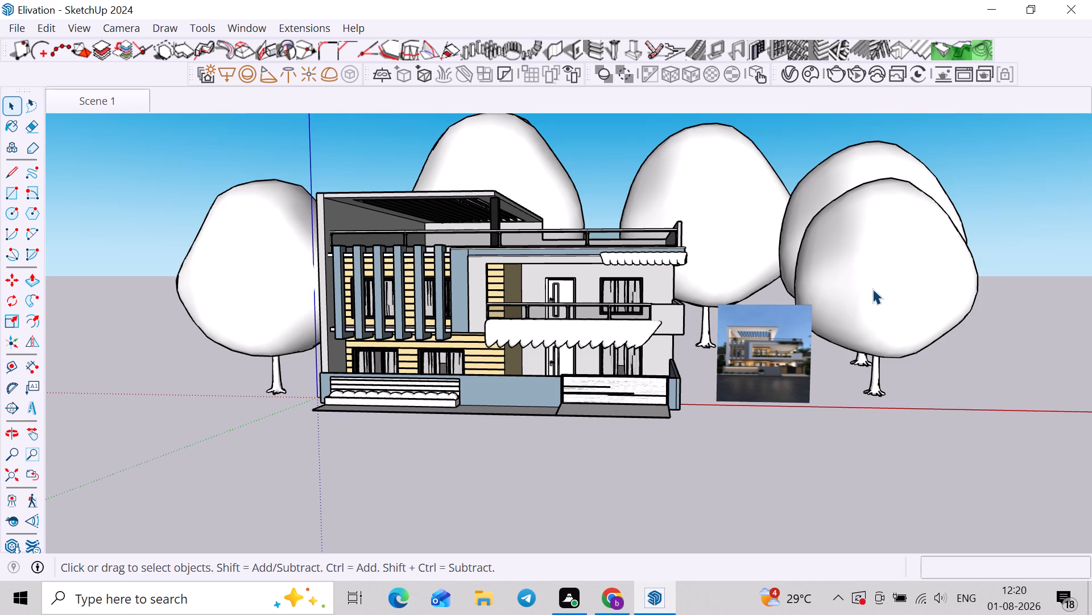
pyautogui.hotkey('ctrl', 's')
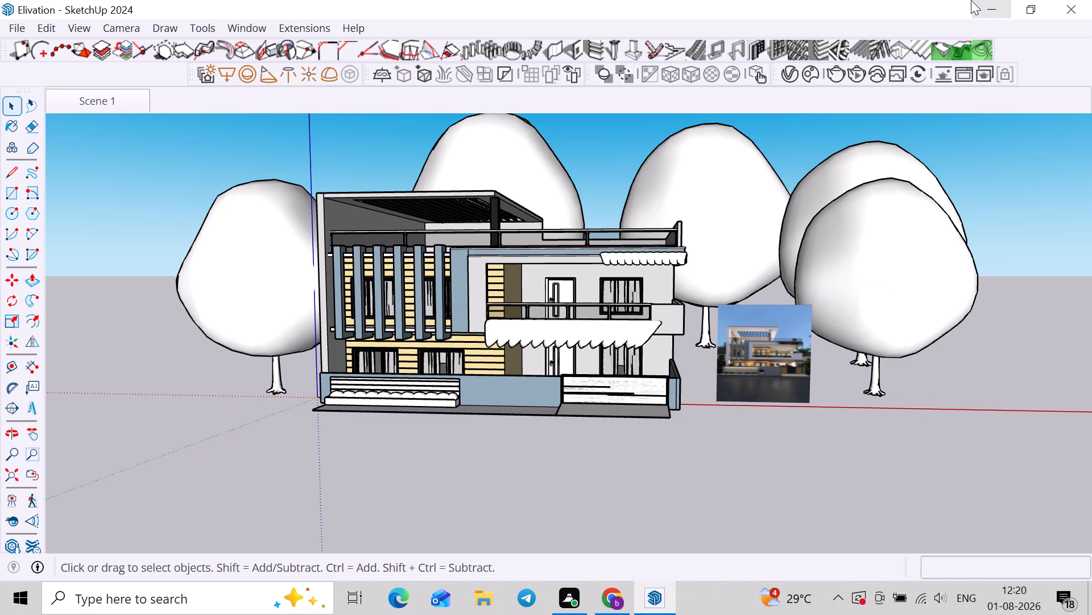